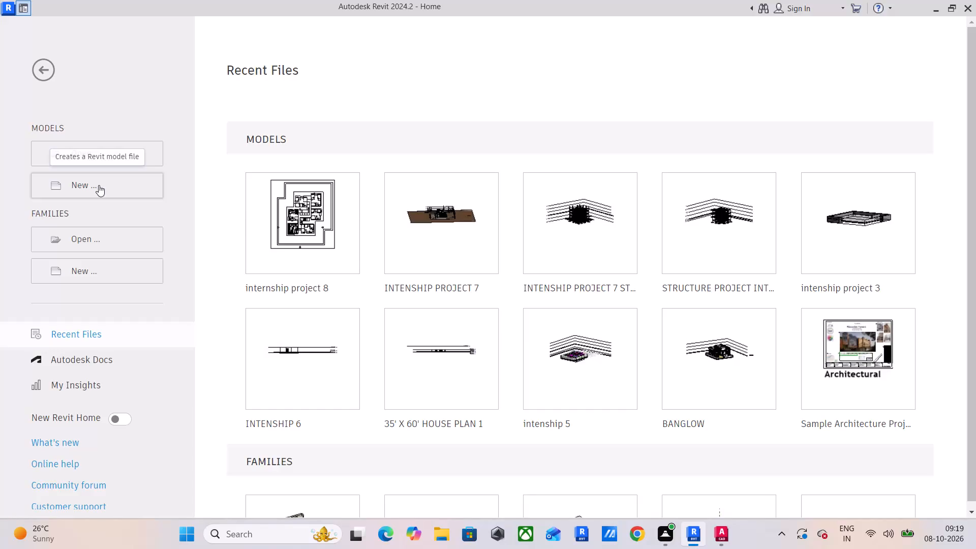
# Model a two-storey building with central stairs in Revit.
# Create a new project from the default.rte template in the English-Imperial templates folder.
pyautogui.scroll(2, 99, 185)
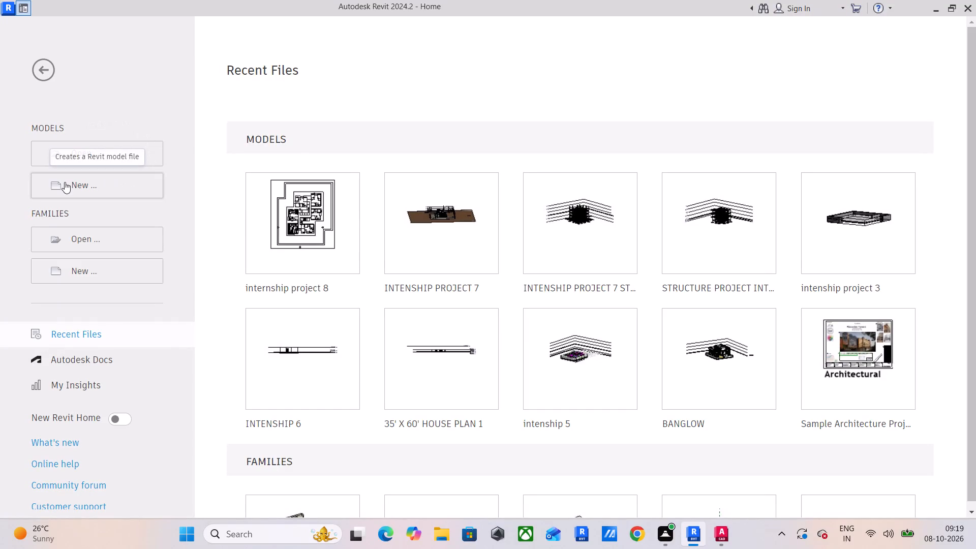
pyautogui.click(65, 182)
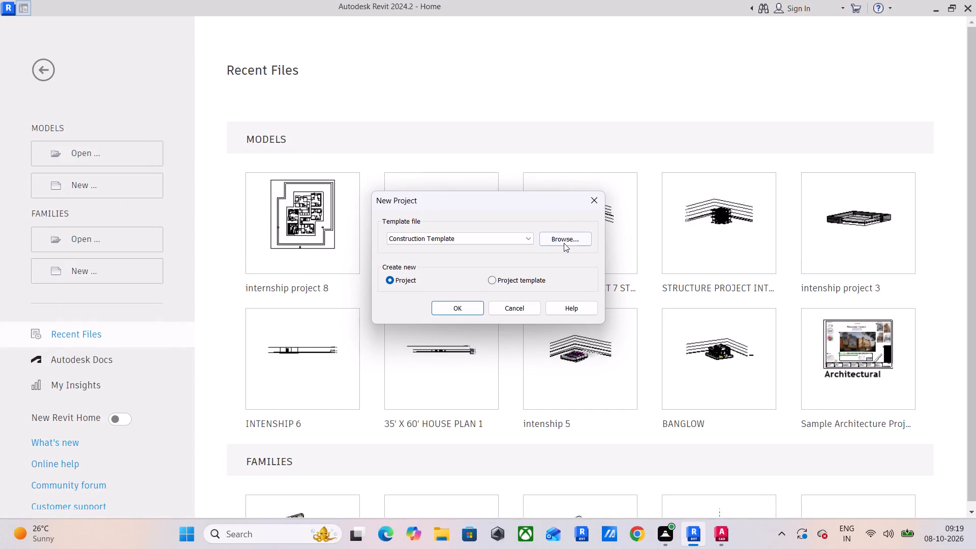
pyautogui.click(564, 243)
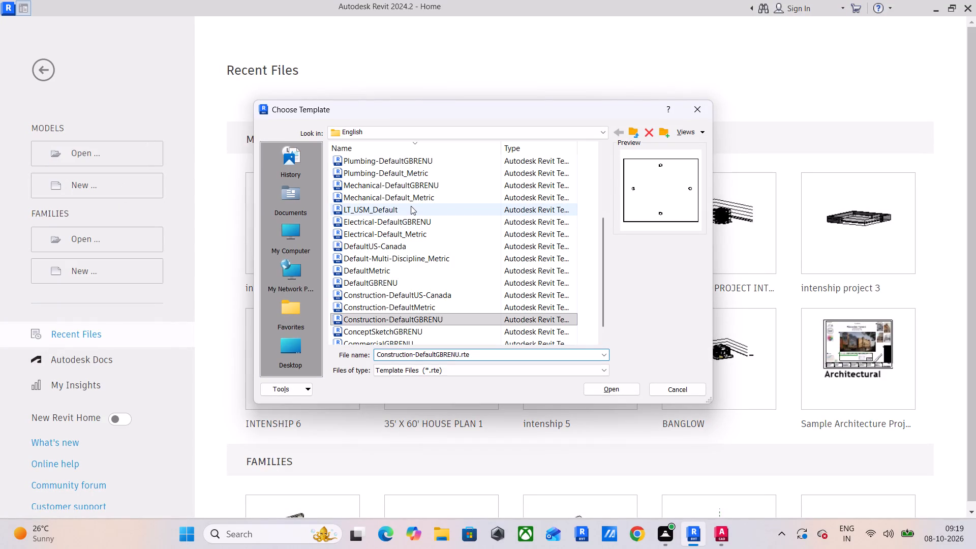
pyautogui.click(636, 129)
pyautogui.scroll(-3, 408, 189)
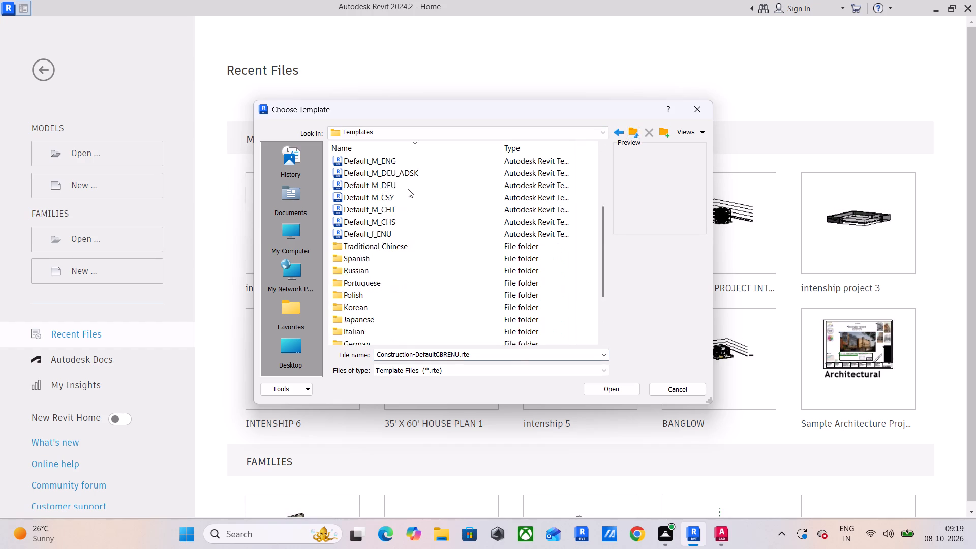
pyautogui.scroll(-2, 408, 189)
pyautogui.click(384, 285)
pyautogui.doubleClick(383, 292)
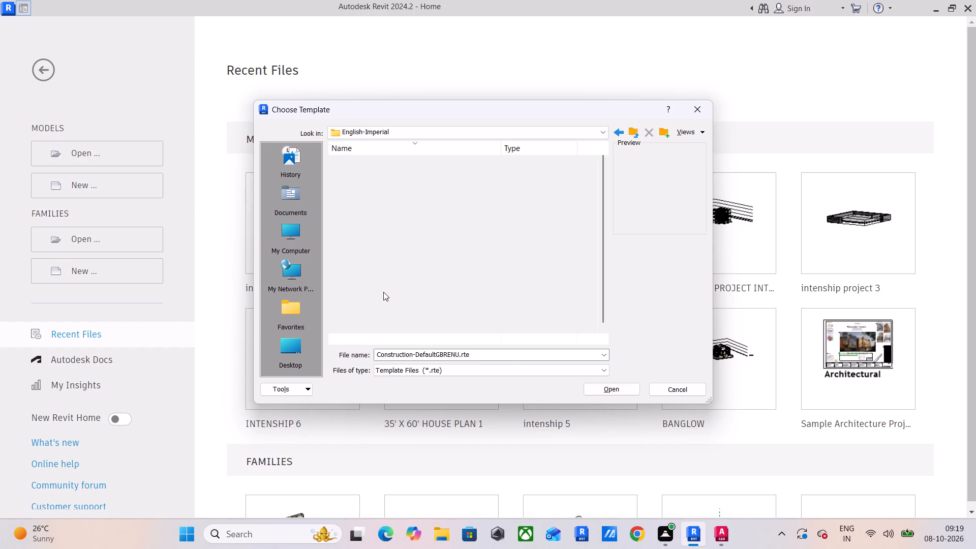
pyautogui.click(385, 294)
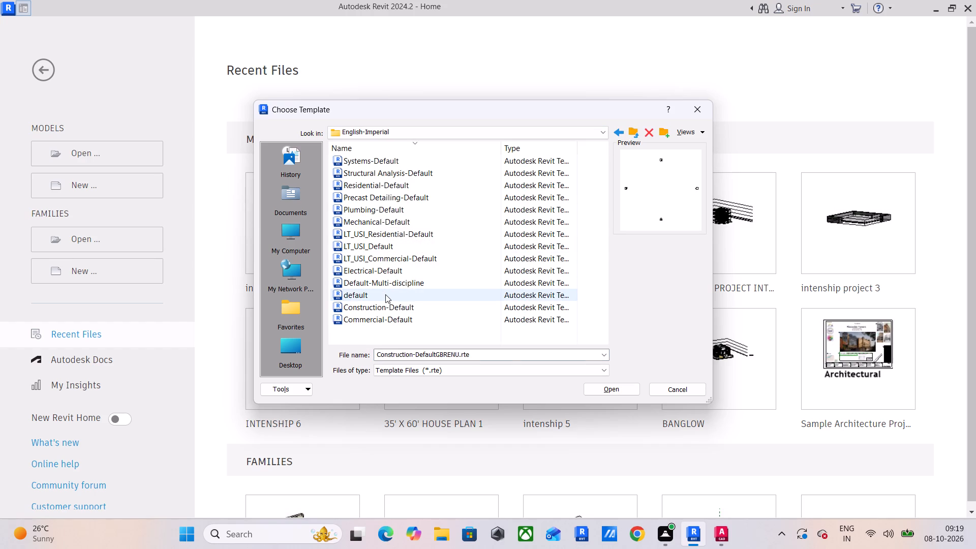
pyautogui.click(611, 389)
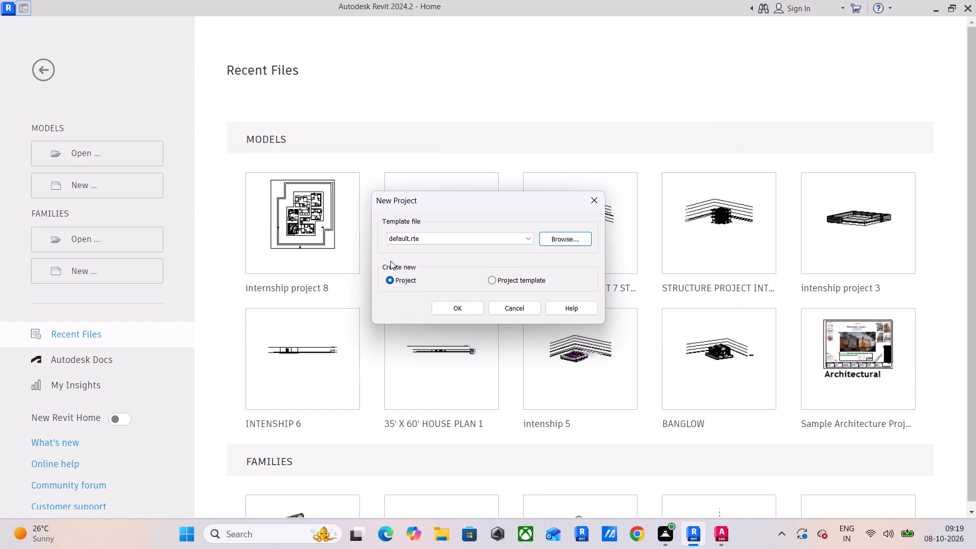
pyautogui.click(465, 308)
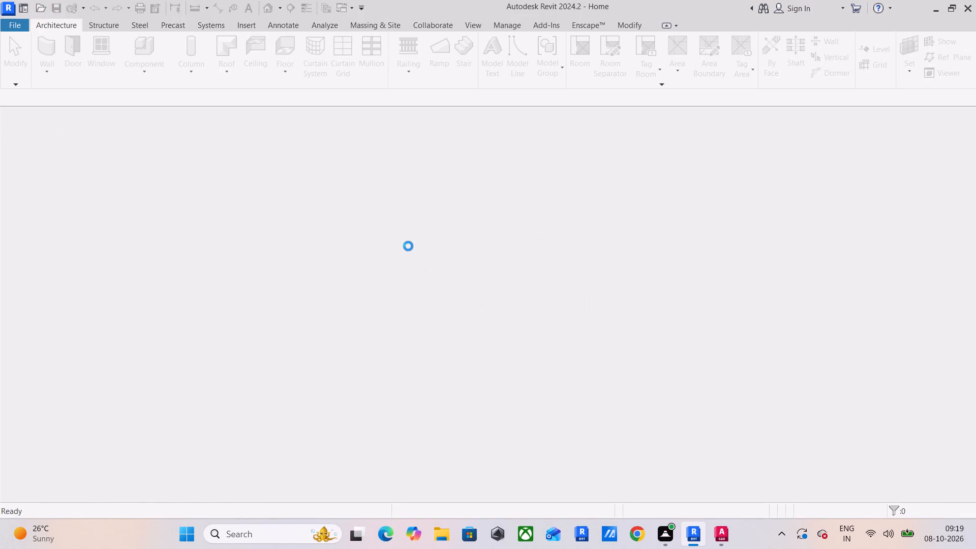
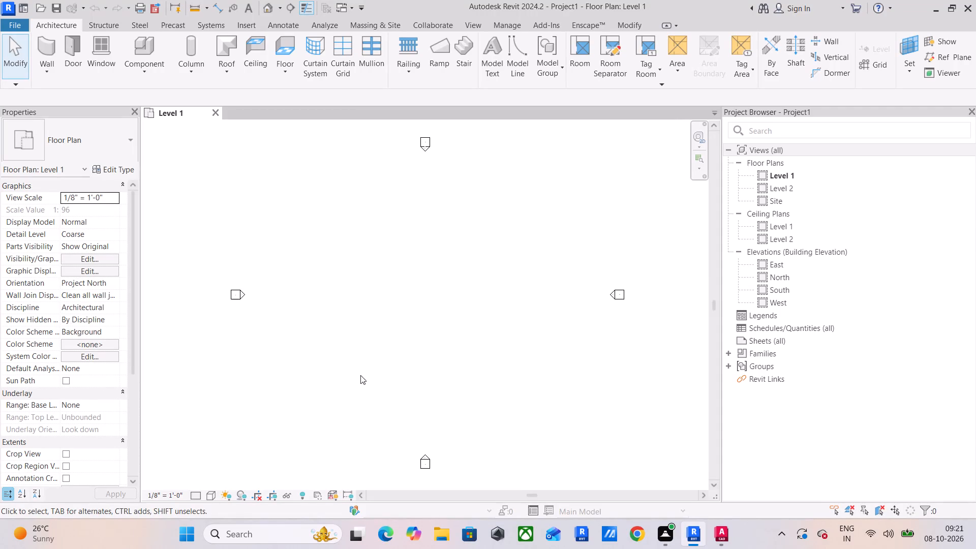
# Start the Wall tool and duplicate the Generic - 8" basic wall type under the name 12" EXTERIOR WALL.
pyautogui.scroll(2, 435, 270)
pyautogui.moveTo(435, 272); pyautogui.dragTo(422, 253, button='middle')
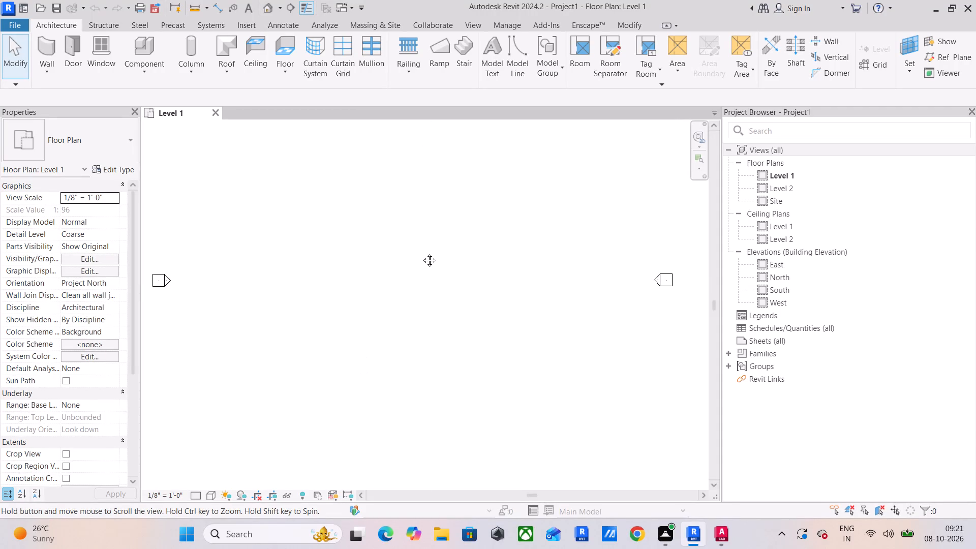
pyautogui.moveTo(422, 253); pyautogui.dragTo(422, 261, button='middle')
pyautogui.click(46, 53)
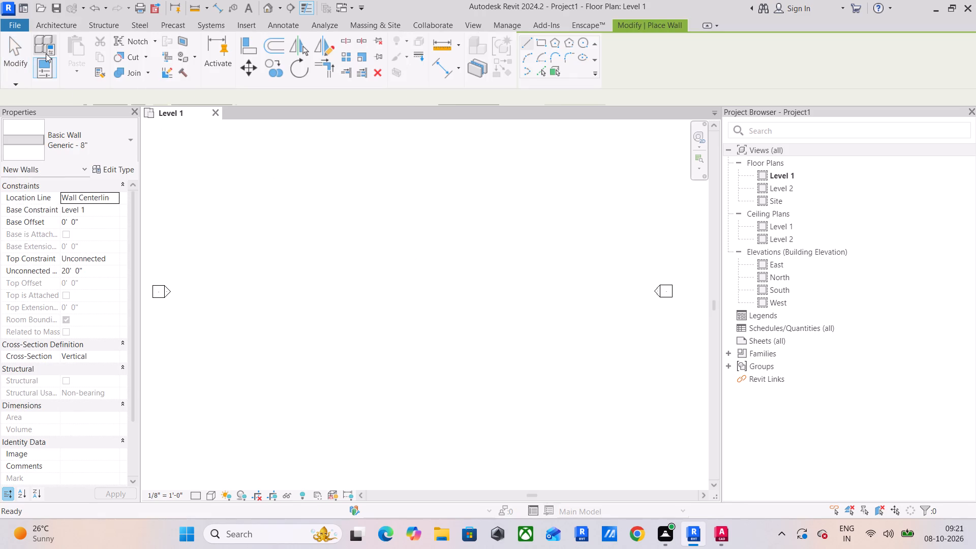
pyautogui.click(117, 168)
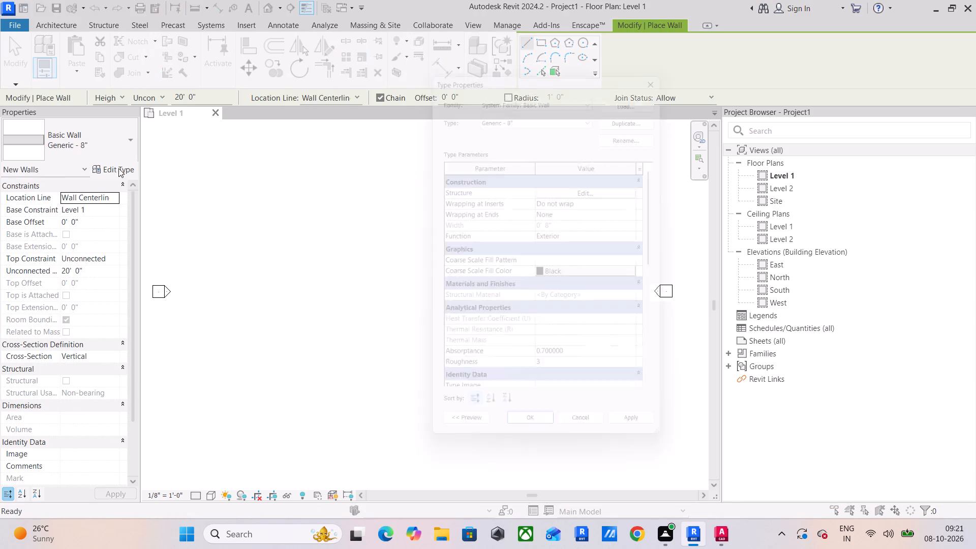
pyautogui.click(655, 114)
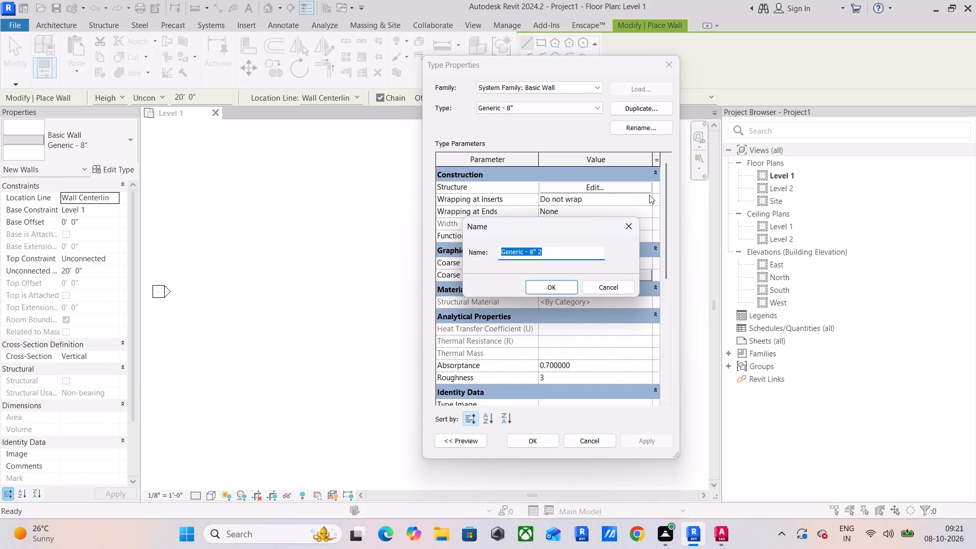
pyautogui.write('12"')
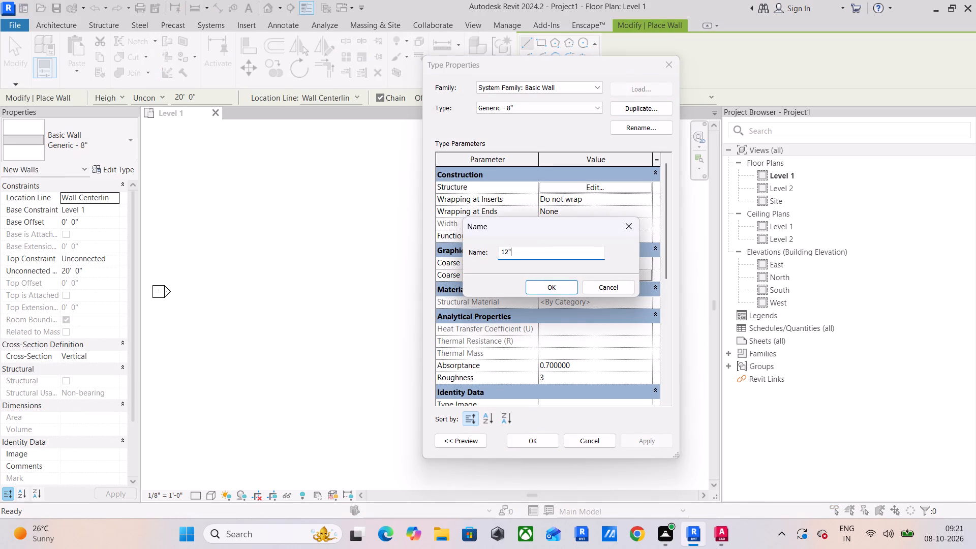
pyautogui.press('space')
pyautogui.press('space')
pyautogui.press('BackSpace')
pyautogui.write('EXTERIOR WALL')
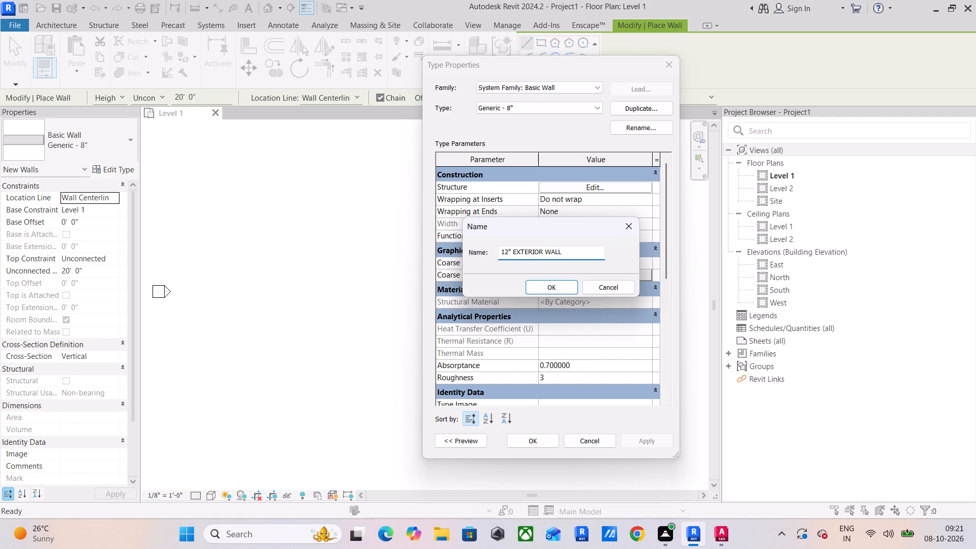
pyautogui.click(550, 289)
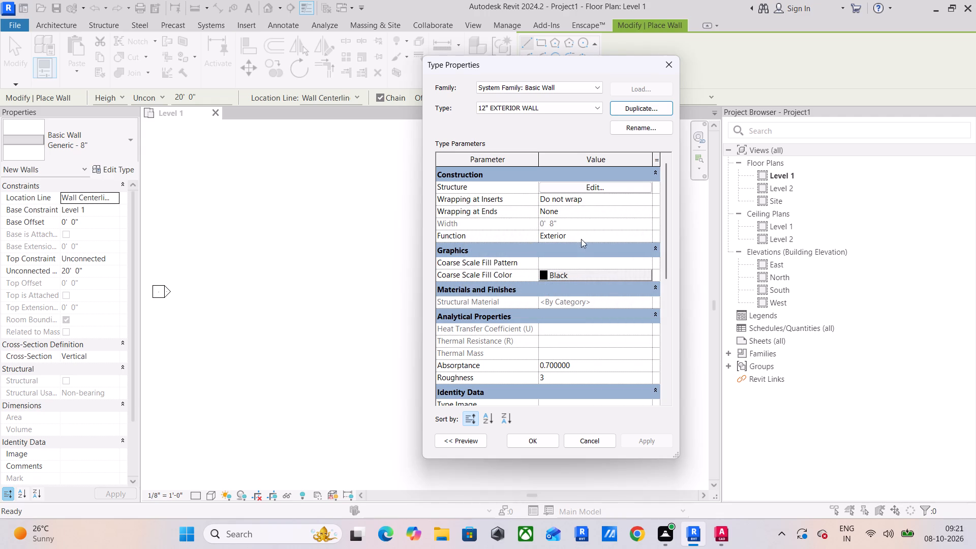
# Open the new wall type's structure and set the core structure layer's thickness to 12".
pyautogui.click(584, 188)
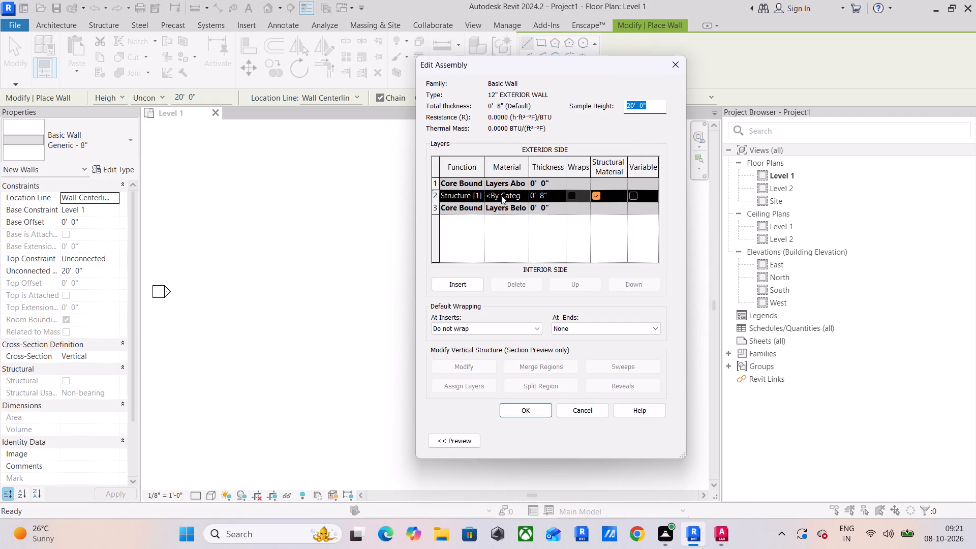
pyautogui.scroll(1, 501, 195)
pyautogui.click(560, 195)
pyautogui.write('12"')
pyautogui.press('Return')
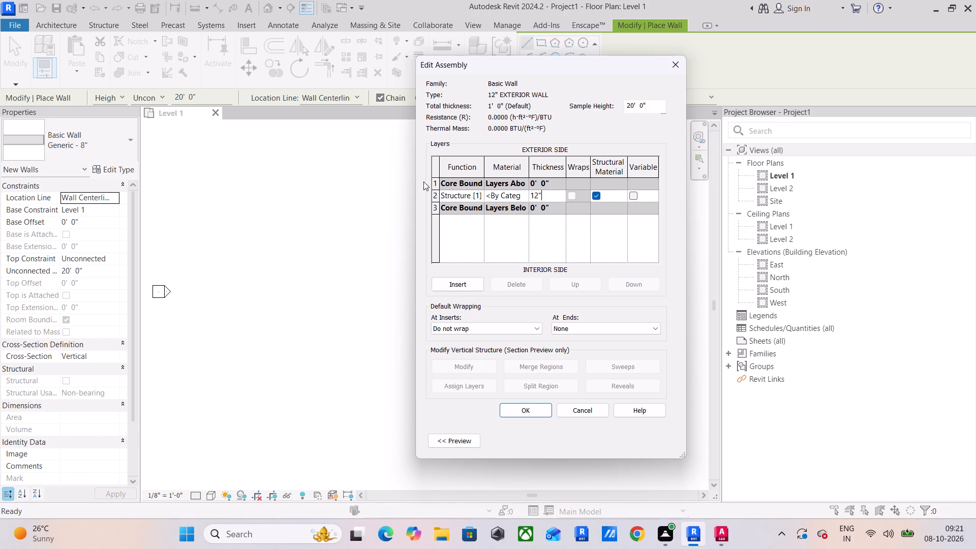
# Insert a layer outside the core boundary on the exterior side and set its thickness to 0.5".
pyautogui.click(439, 183)
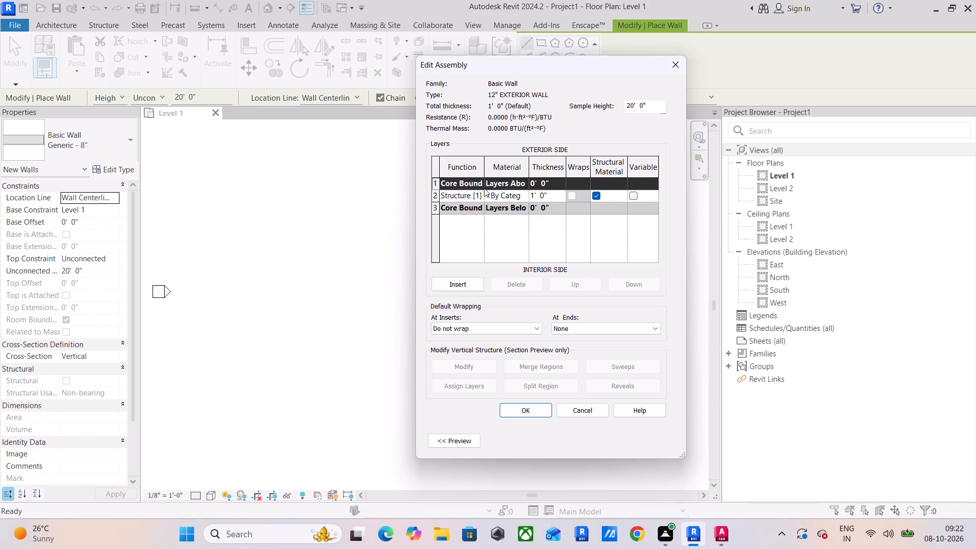
pyautogui.click(456, 280)
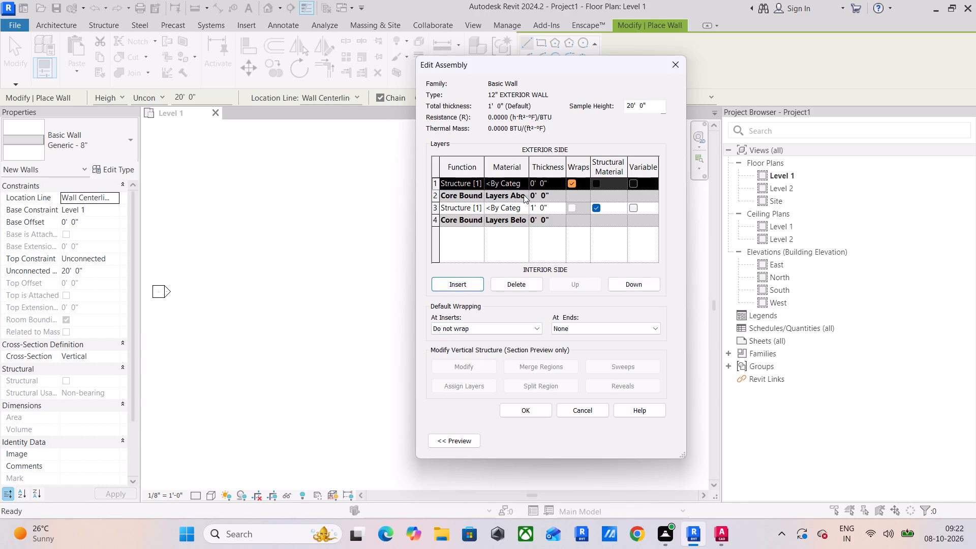
pyautogui.click(561, 179)
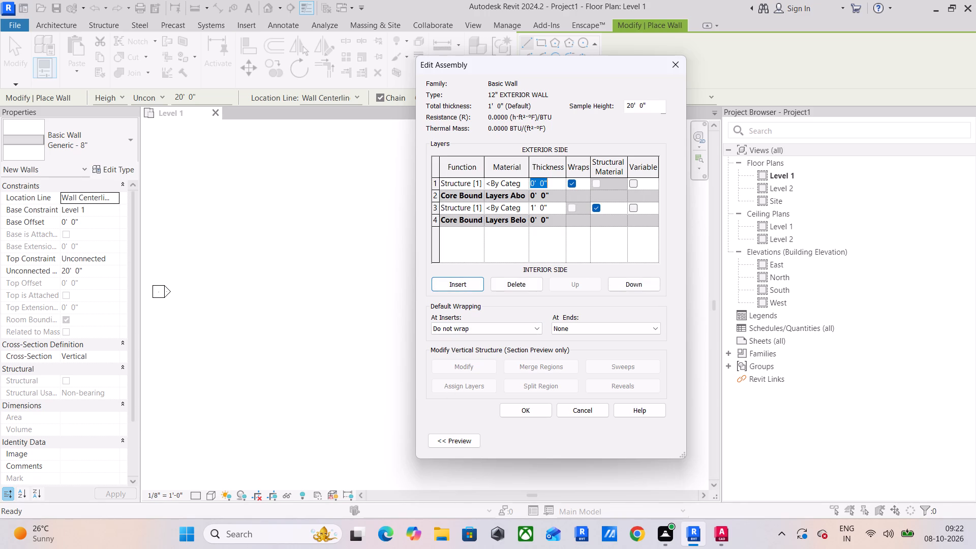
pyautogui.write('.5"')
pyautogui.press('Return')
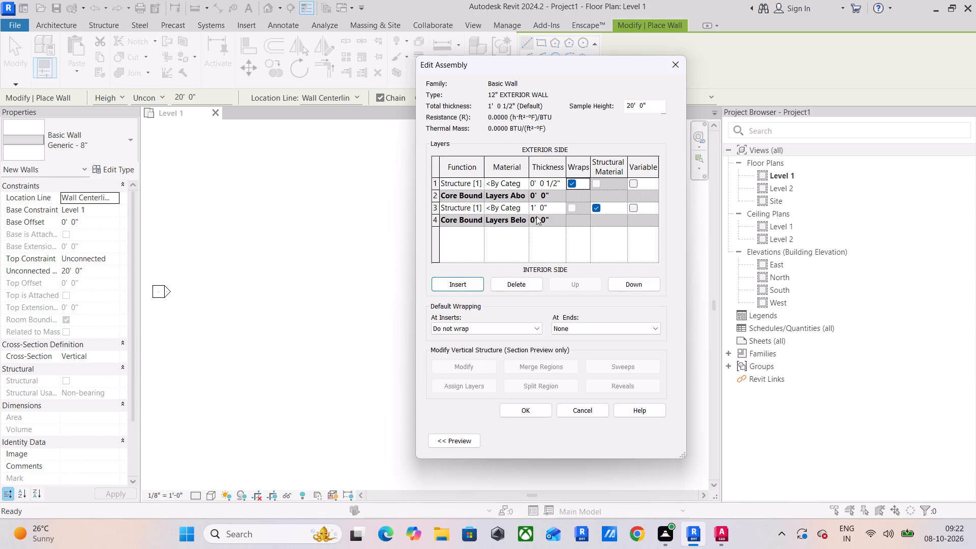
# Add a 0.5" layer outside the core boundary on the interior side and save the wall type's changes.
pyautogui.click(438, 222)
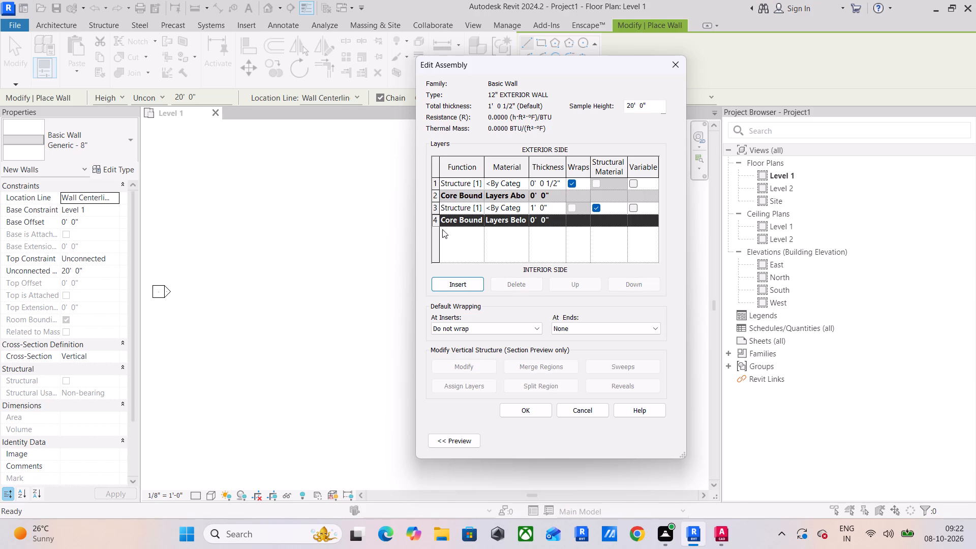
pyautogui.click(472, 285)
pyautogui.click(640, 281)
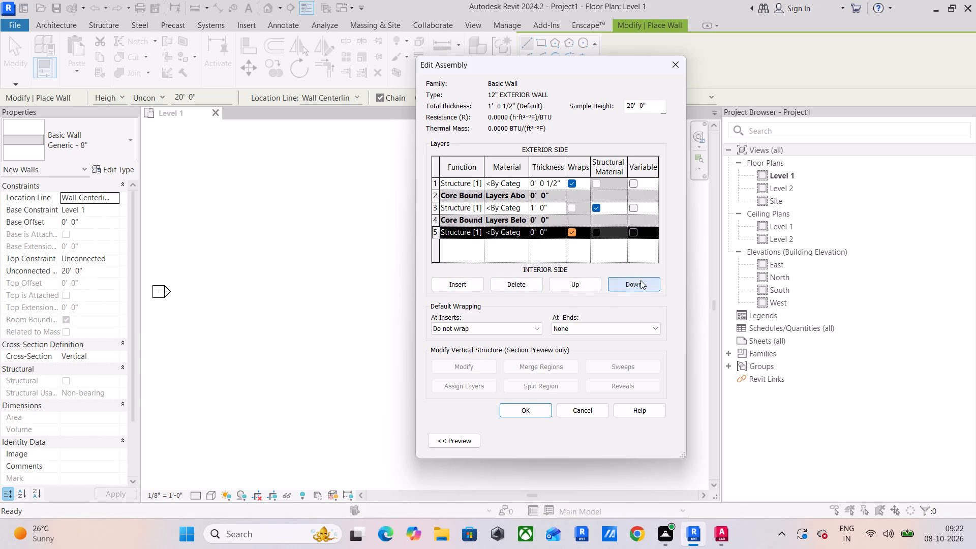
pyautogui.click(557, 230)
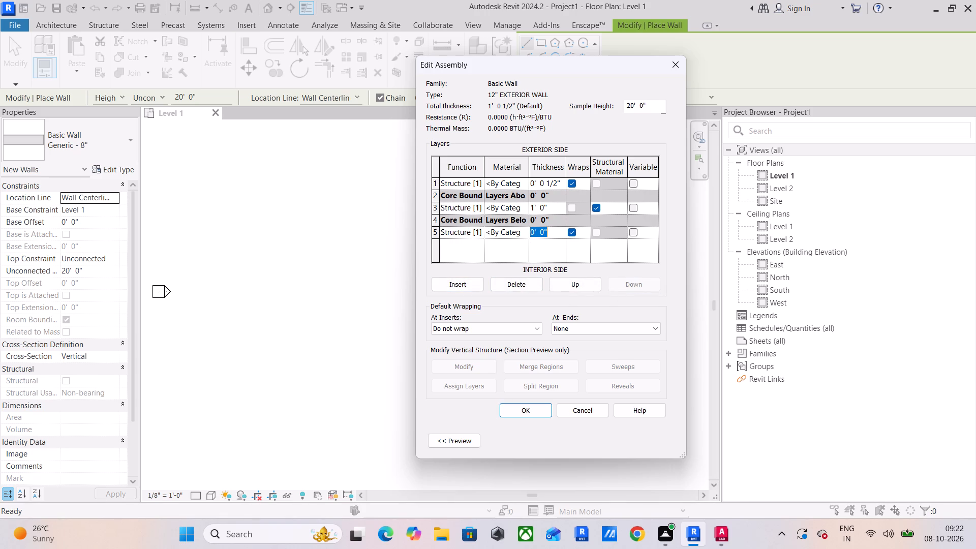
pyautogui.write('.5"')
pyautogui.press('Return')
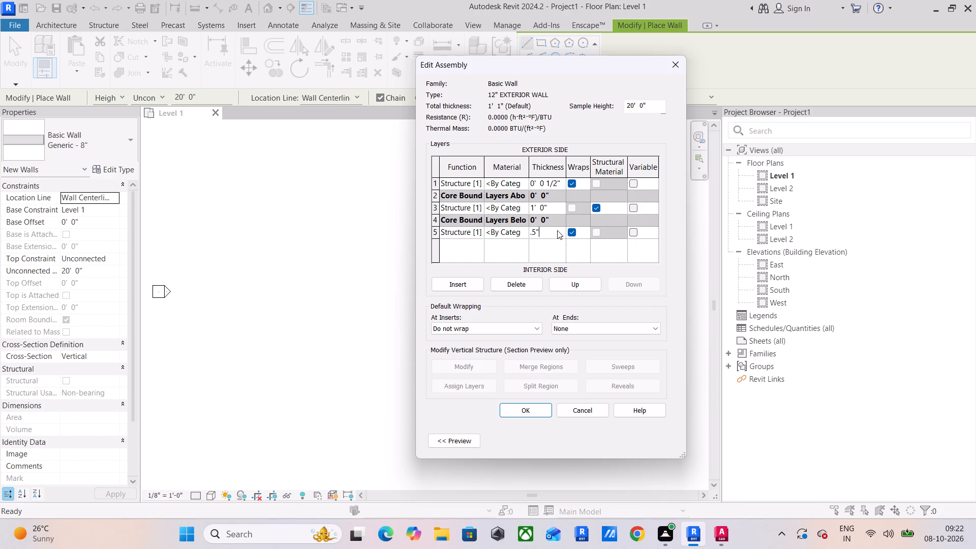
pyautogui.click(524, 408)
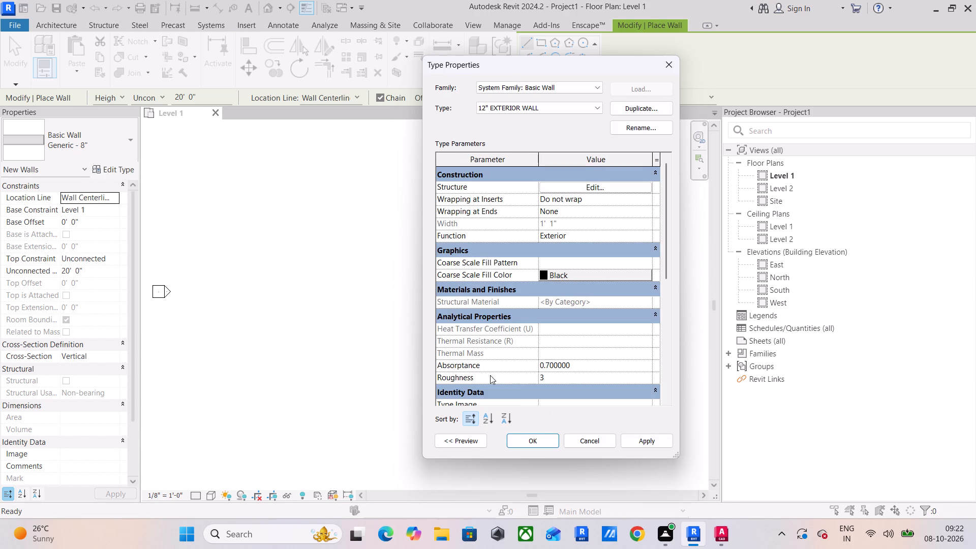
pyautogui.click(656, 443)
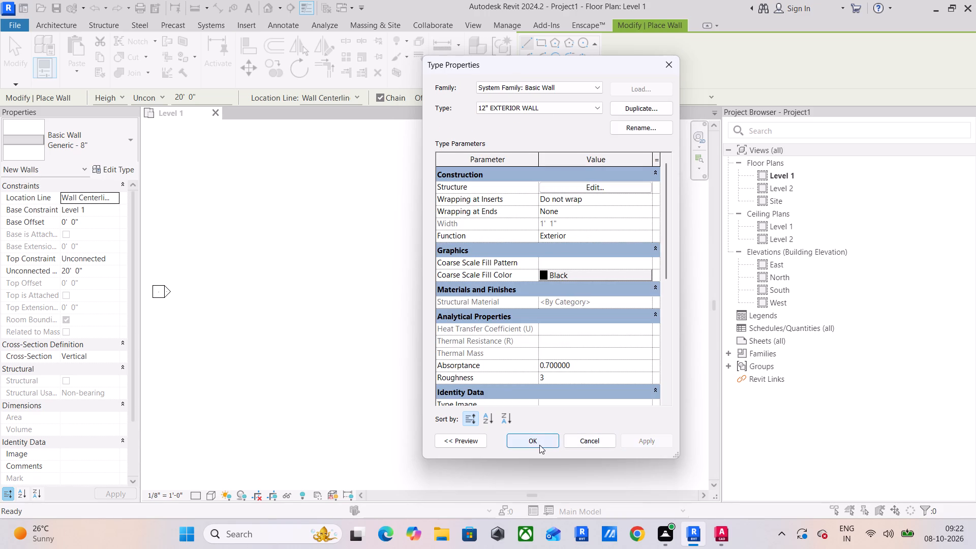
pyautogui.click(539, 445)
# Start duplicating the 12" EXTERIOR WALL type to make another wall type.
pyautogui.click(101, 168)
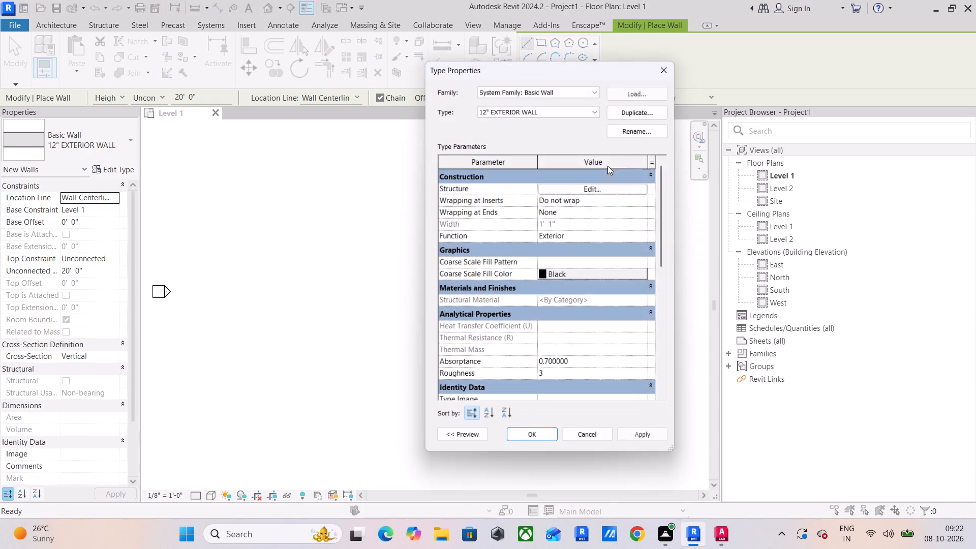
pyautogui.click(649, 115)
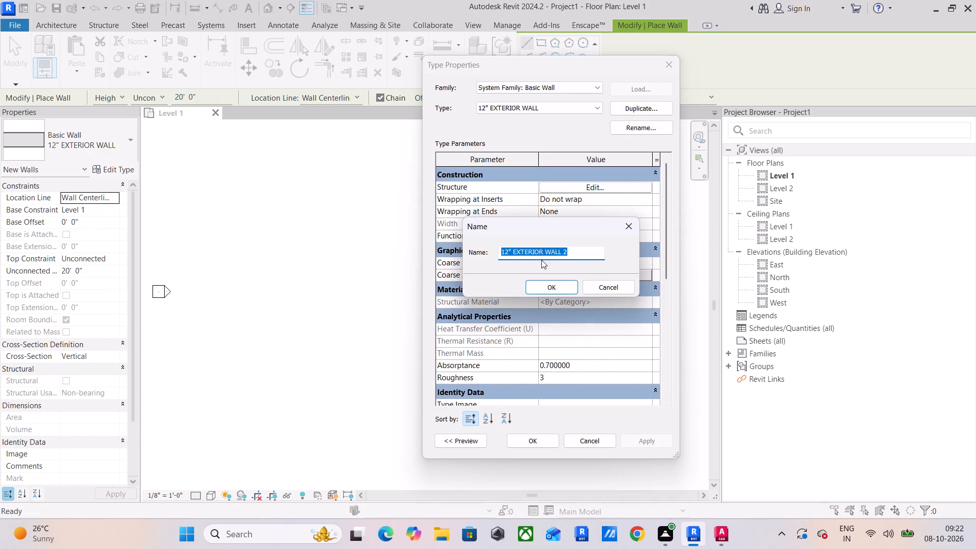
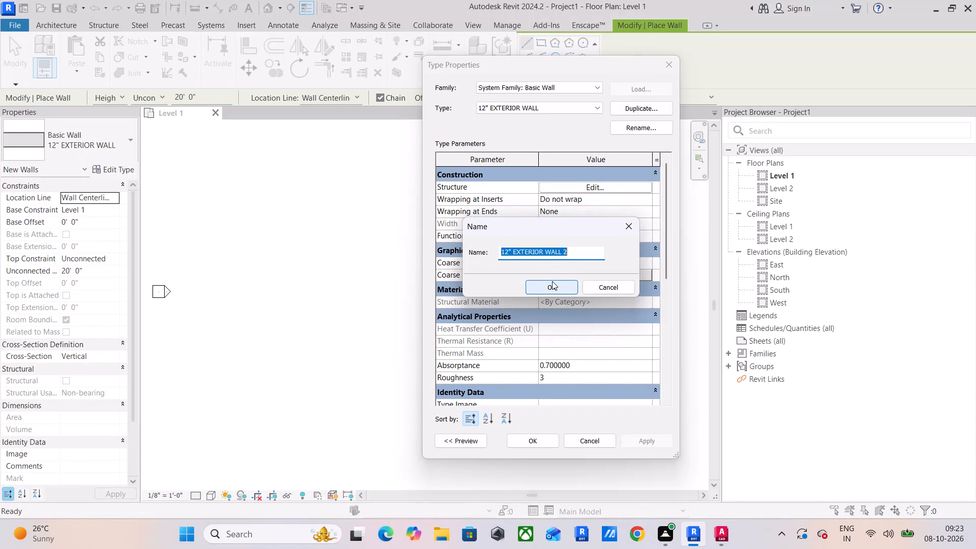
# Name the duplicated wall type 9" EXTERIOR WALL.
pyautogui.write('9" EX')
pyautogui.write('TERIP')
pyautogui.press('BackSpace')
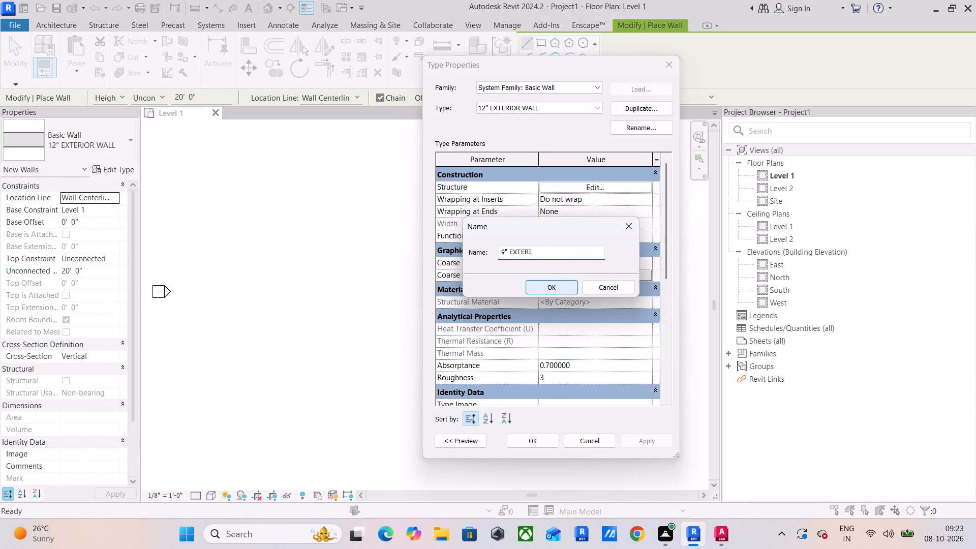
pyautogui.write('OR WALL')
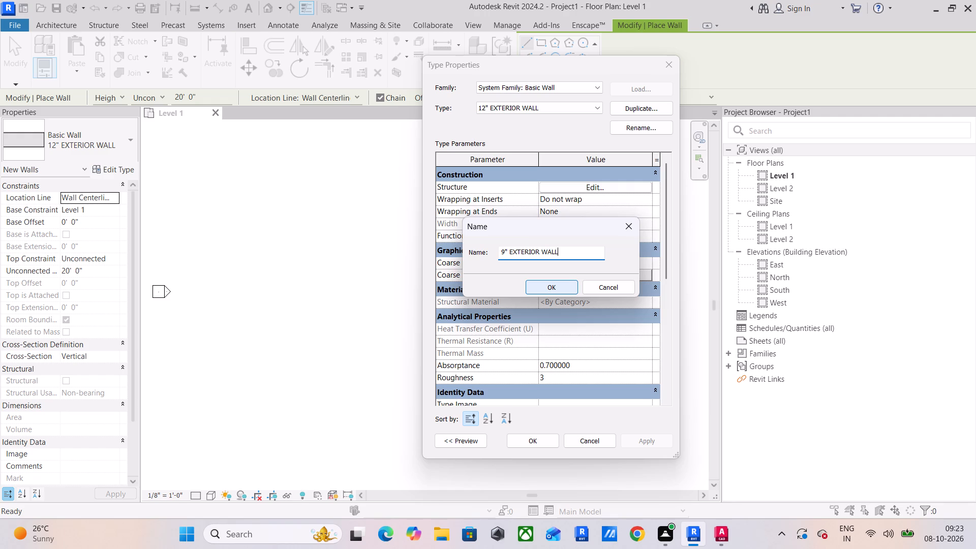
pyautogui.press('Return')
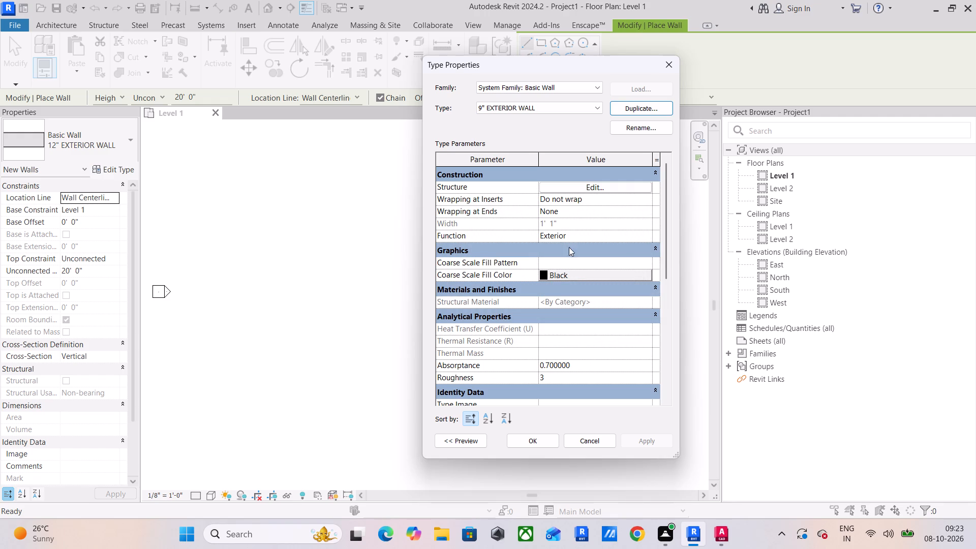
# Set the core structure layer of the 9" EXTERIOR WALL type to 9" thick and save the type.
pyautogui.click(602, 190)
pyautogui.click(560, 207)
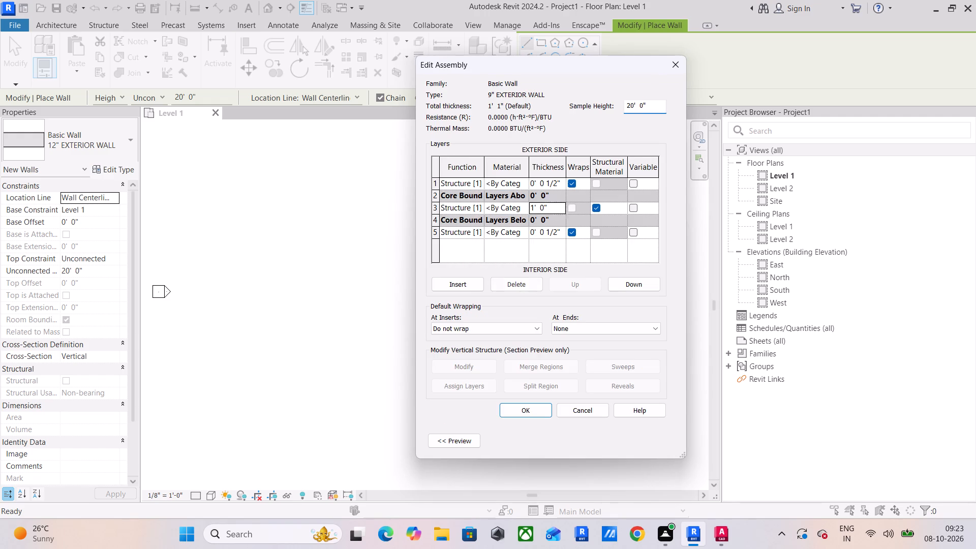
pyautogui.write('9"')
pyautogui.press('Return')
pyautogui.click(536, 415)
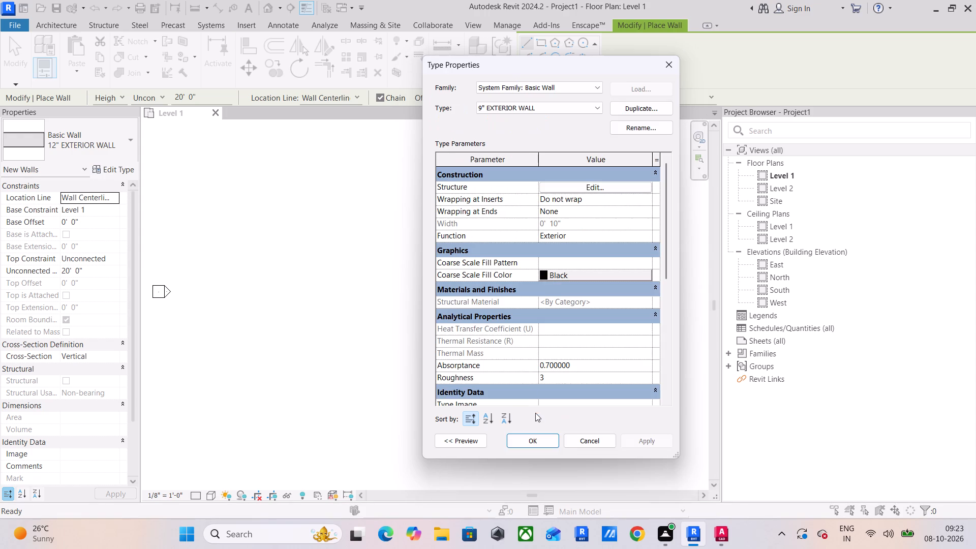
pyautogui.click(645, 444)
pyautogui.click(536, 438)
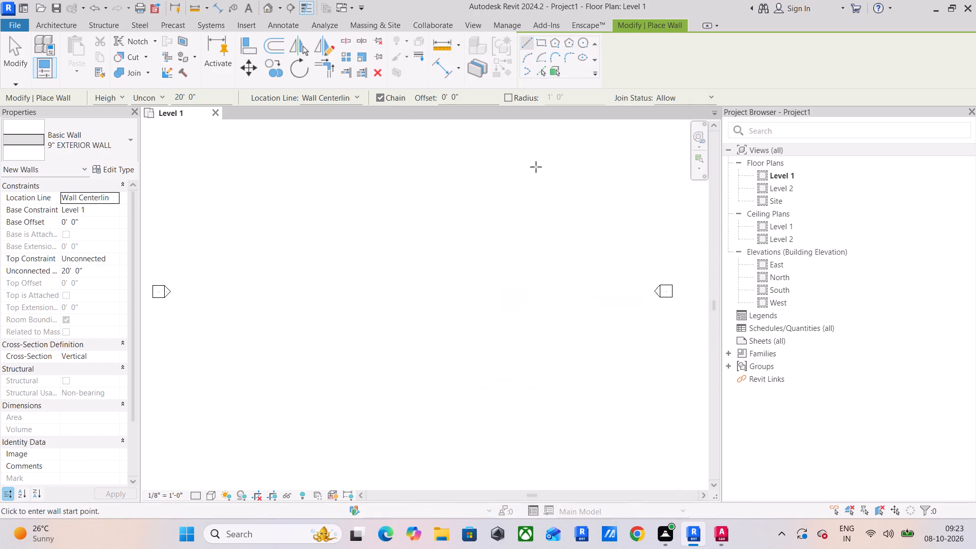
# Duplicate the 9" EXTERIOR WALL type as 6" INTERIOR WALL.
pyautogui.click(125, 173)
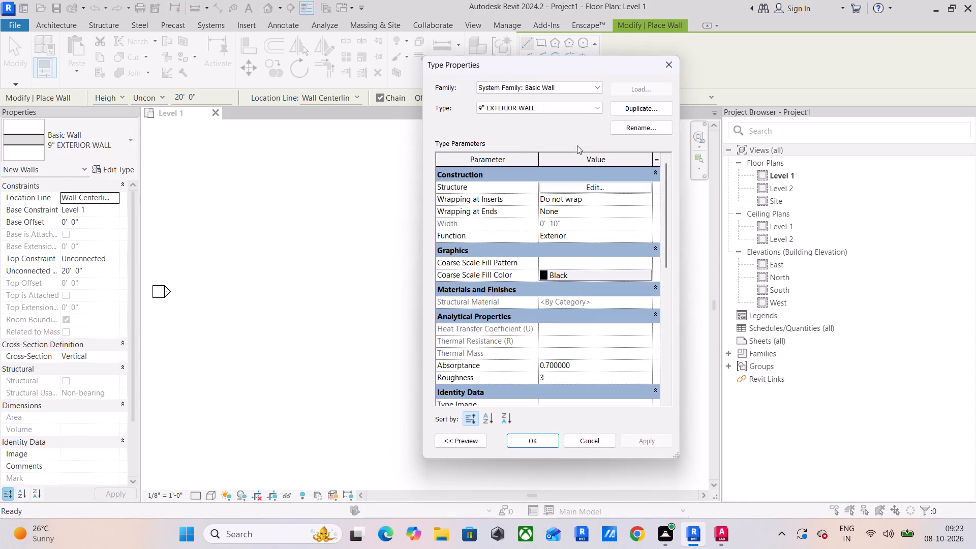
pyautogui.click(643, 99)
pyautogui.click(642, 102)
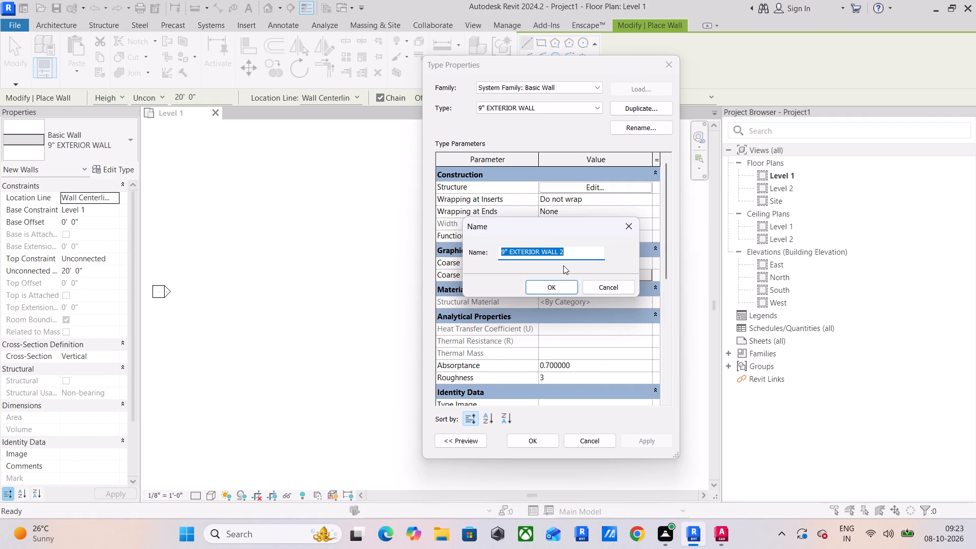
pyautogui.write('6" INTERIOR')
pyautogui.press('space')
pyautogui.write('WALL')
pyautogui.press('Return')
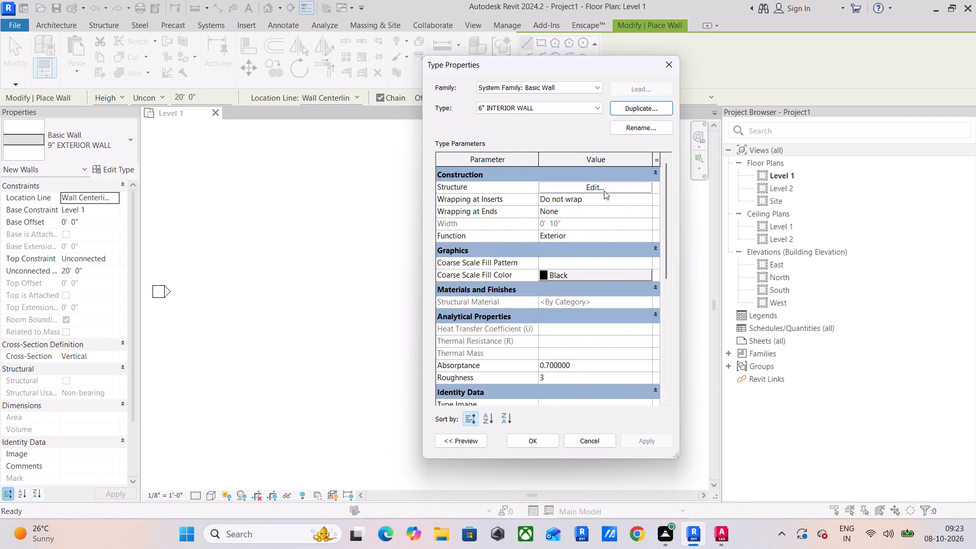
# Set the core structure layer of the 6" INTERIOR WALL type to 6" thick and save the type.
pyautogui.click(606, 186)
pyautogui.click(553, 206)
pyautogui.moveTo(553, 206); pyautogui.dragTo(521, 206)
pyautogui.write('6"')
pyautogui.press('Return')
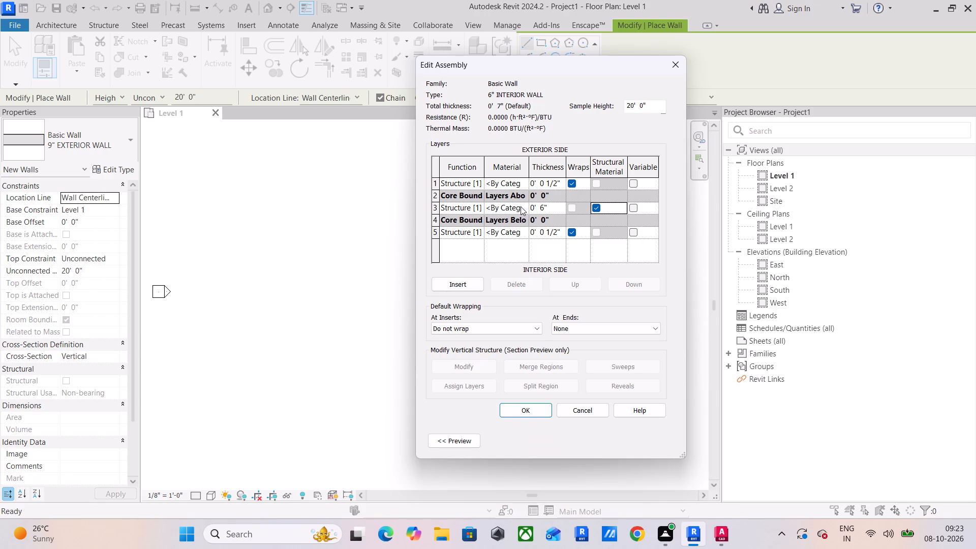
pyautogui.click(514, 404)
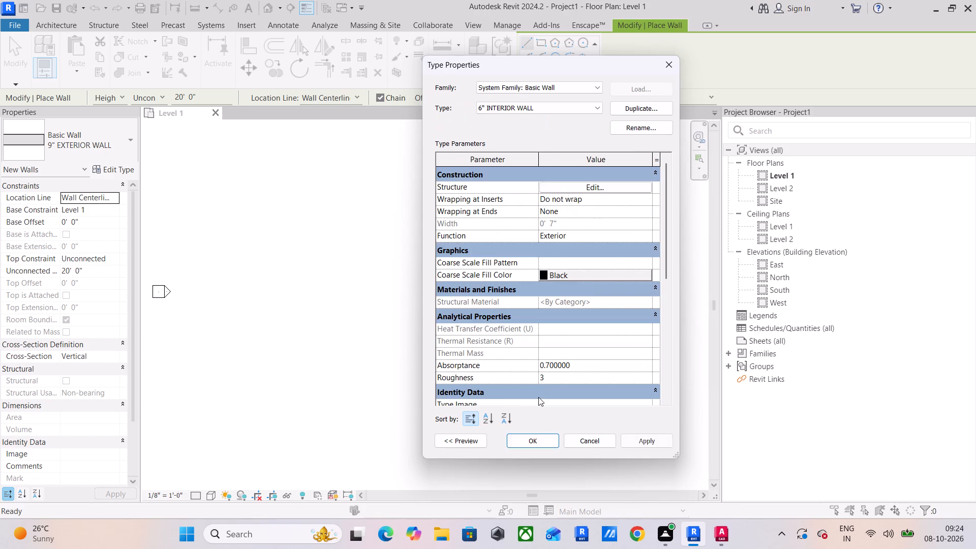
pyautogui.click(644, 435)
pyautogui.click(529, 446)
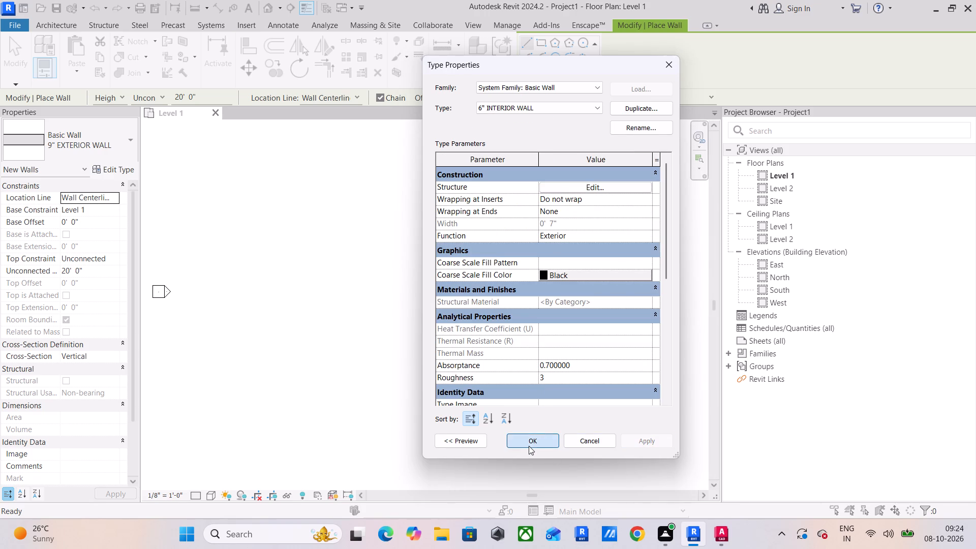
# Duplicate the 6" INTERIOR WALL type as 4.5" PARTISIAN WALL.
pyautogui.click(101, 172)
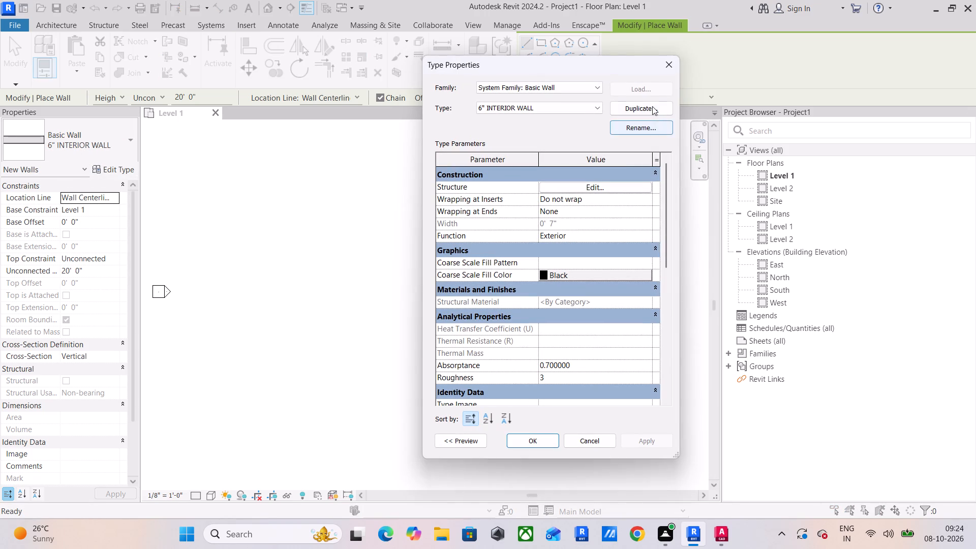
pyautogui.click(652, 106)
pyautogui.write('4.5"')
pyautogui.press('space')
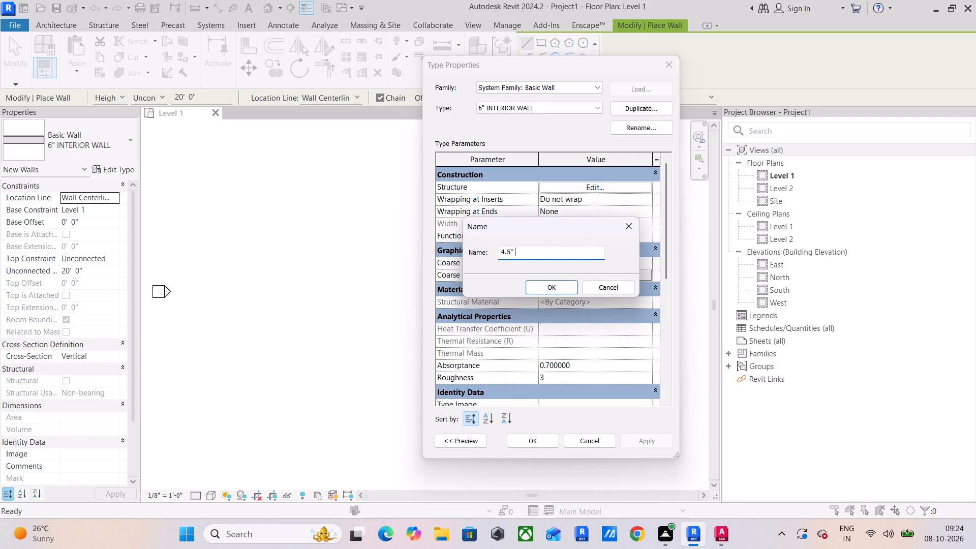
pyautogui.write('PARTI')
pyautogui.write('SIAM')
pyautogui.press('BackSpace')
pyautogui.write('N WALL')
pyautogui.click(544, 287)
# Set the core structure layer of the 4.5" PARTISIAN WALL type to 4.5" thick and save the type.
pyautogui.click(593, 190)
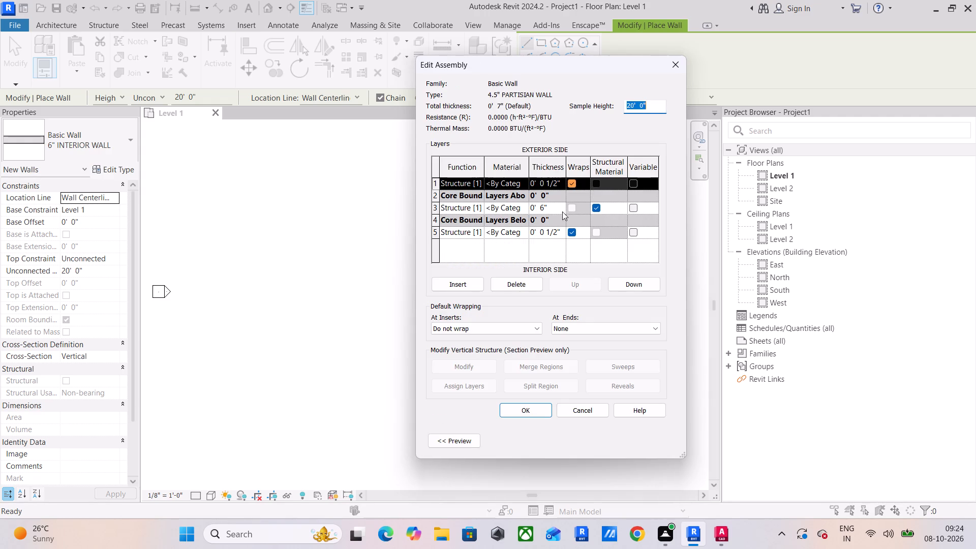
pyautogui.click(557, 207)
pyautogui.press('4')
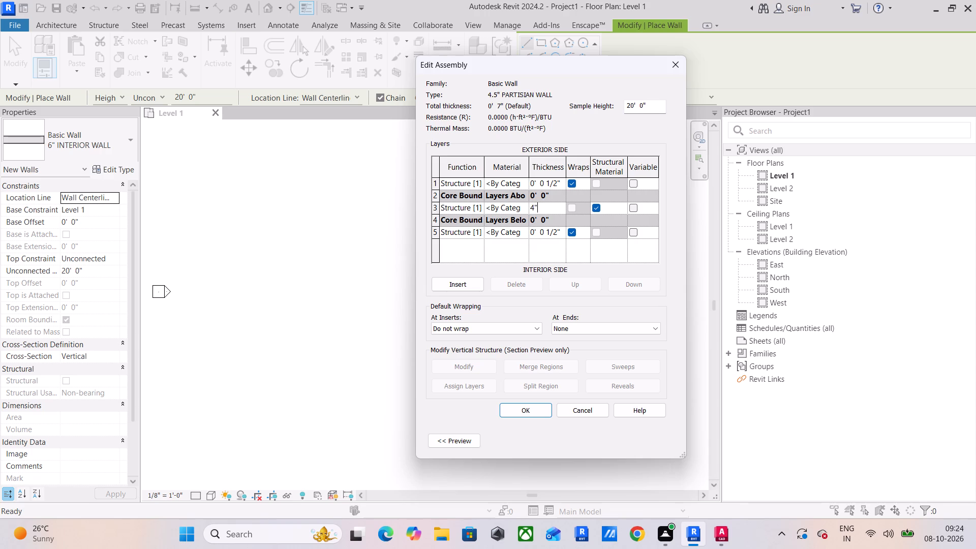
pyautogui.hotkey('shift', '"')
pyautogui.press('Return')
pyautogui.click(554, 203)
pyautogui.write('4.5"')
pyautogui.press('Return')
pyautogui.click(537, 408)
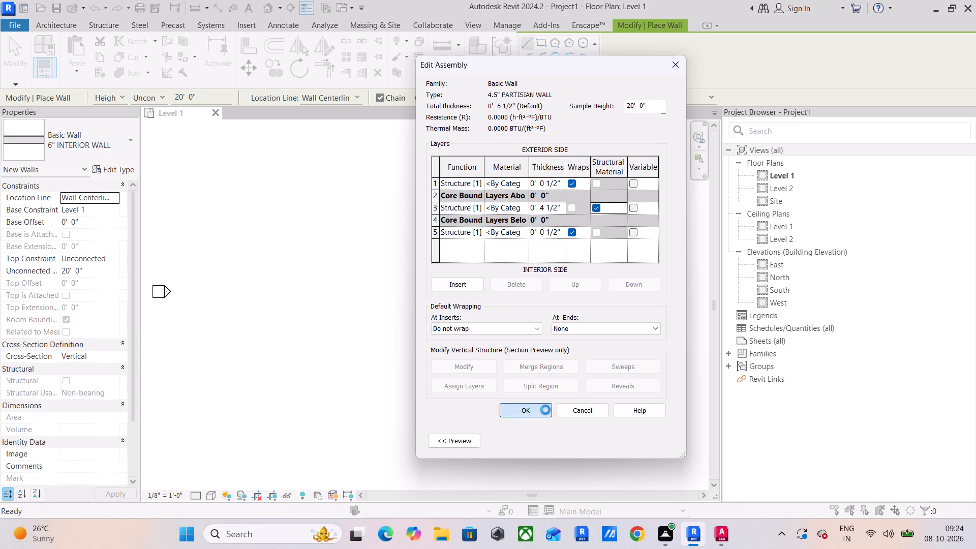
pyautogui.click(640, 444)
pyautogui.click(522, 443)
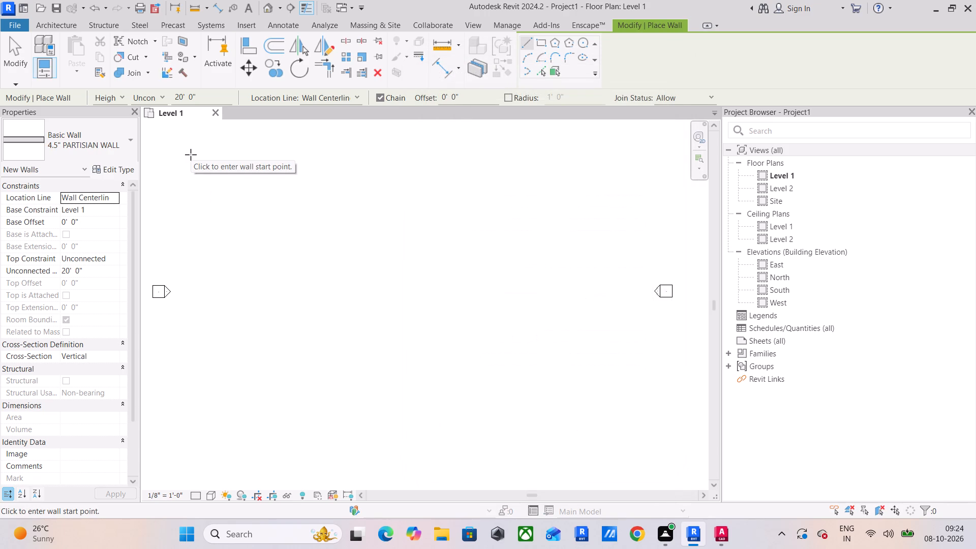
# Start the Door tool and begin loading a door family.
pyautogui.click(77, 22)
pyautogui.click(80, 66)
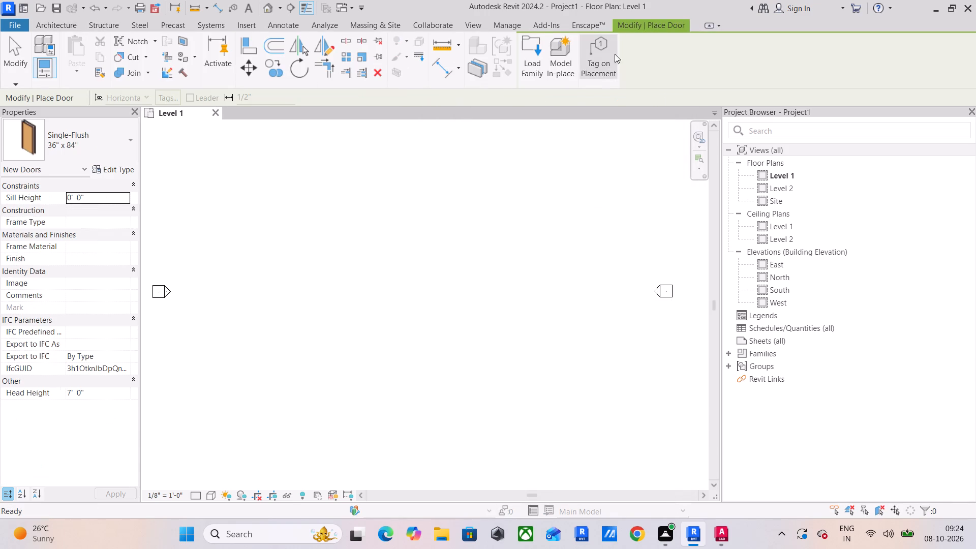
pyautogui.click(535, 56)
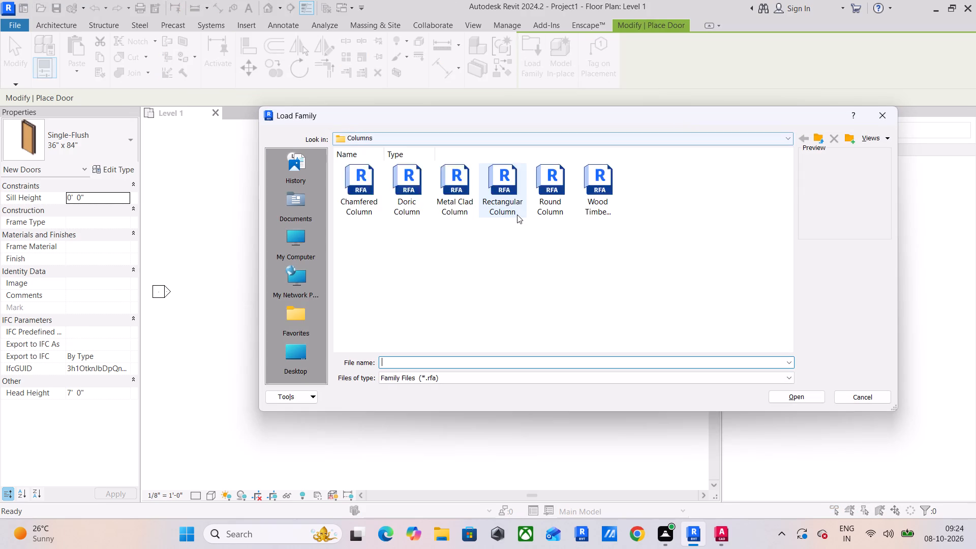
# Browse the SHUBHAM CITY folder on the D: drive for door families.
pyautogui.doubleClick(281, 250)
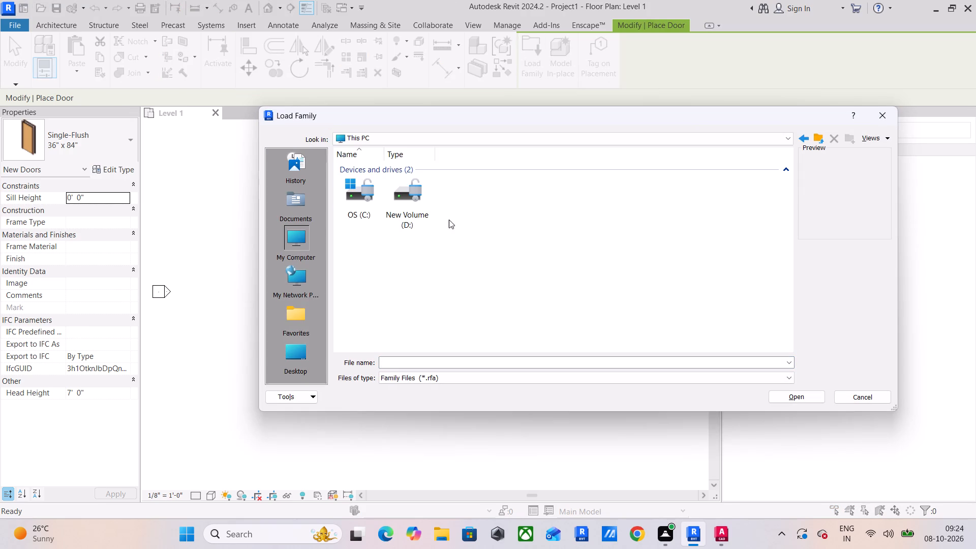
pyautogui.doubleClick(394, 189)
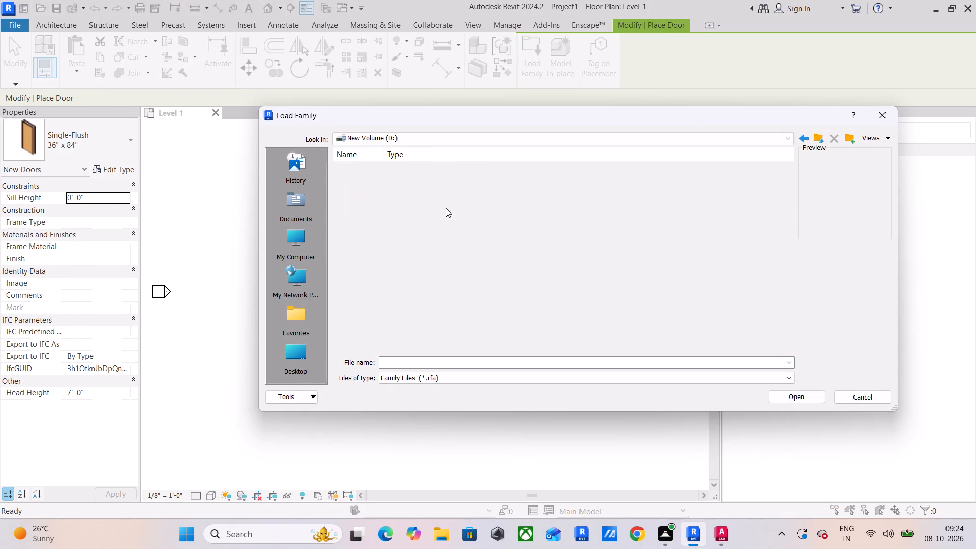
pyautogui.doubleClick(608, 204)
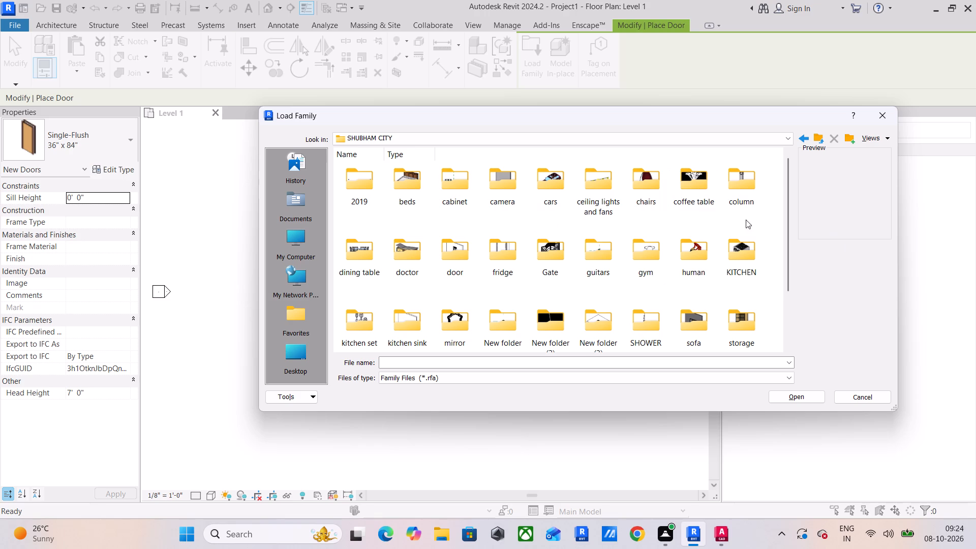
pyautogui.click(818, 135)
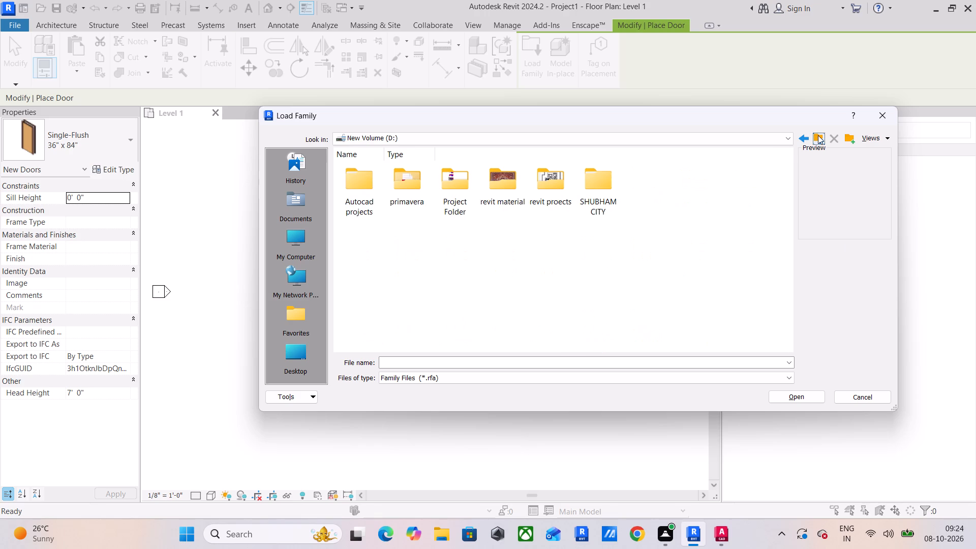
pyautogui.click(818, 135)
# Browse the C: drive's ProgramData Autodesk RVT 2024 libraries to the US Doors Residential folder.
pyautogui.doubleClick(360, 190)
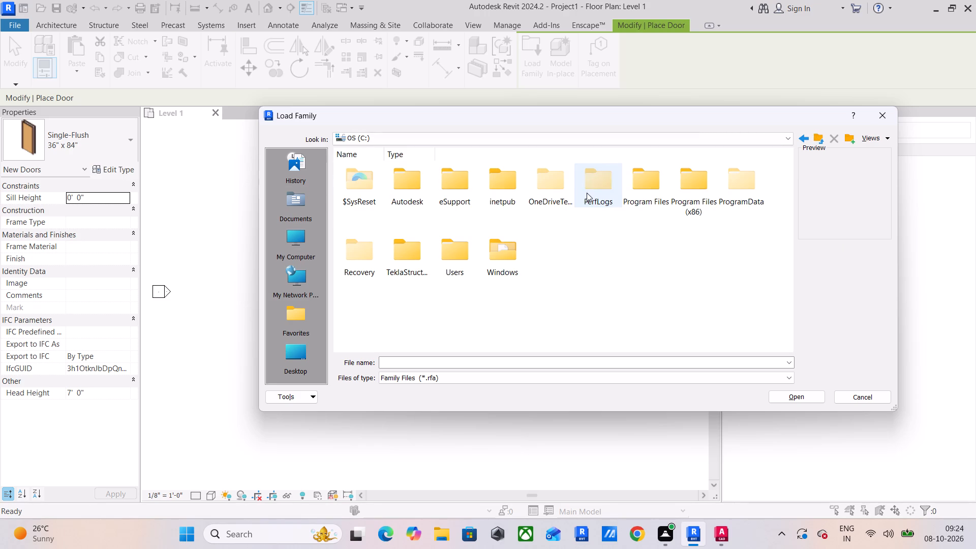
pyautogui.doubleClick(745, 186)
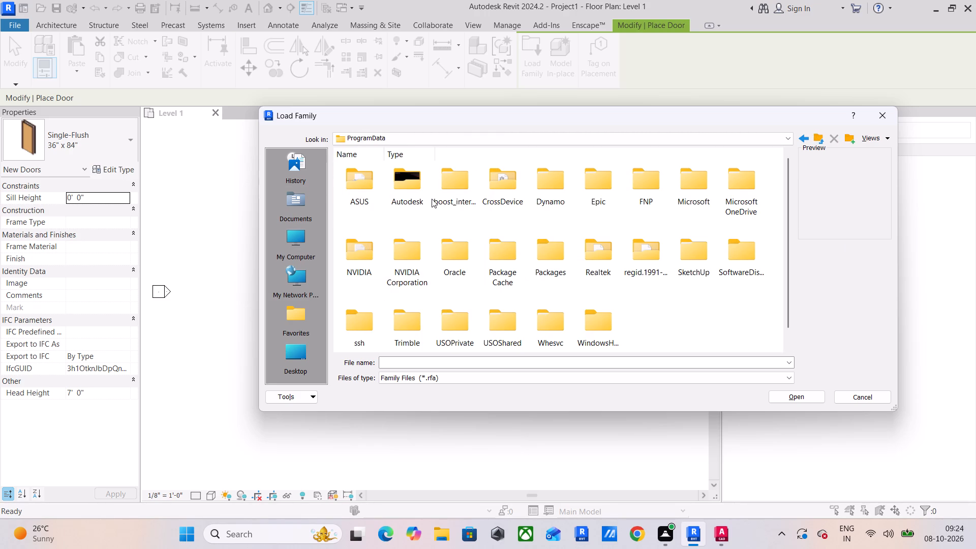
pyautogui.doubleClick(390, 181)
pyautogui.scroll(-2, 514, 213)
pyautogui.doubleClick(367, 304)
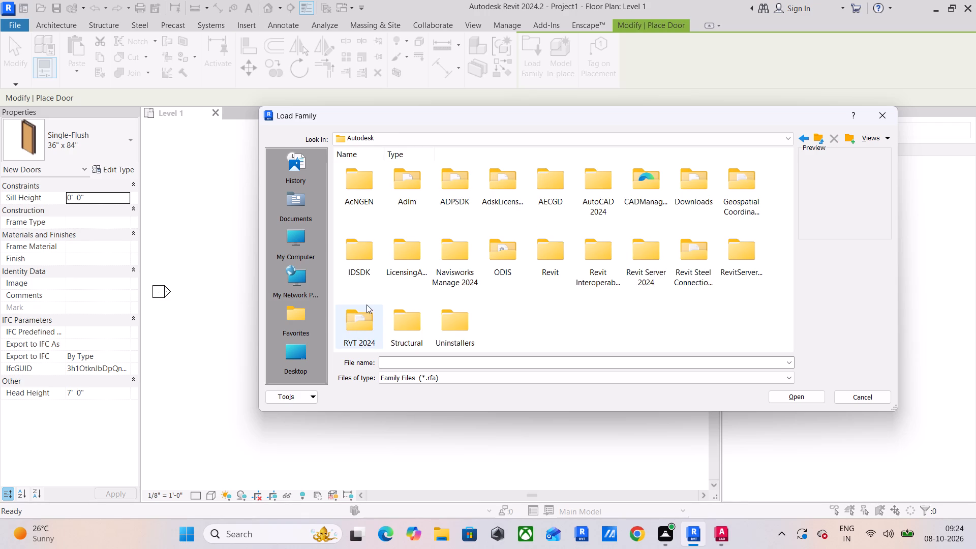
pyautogui.doubleClick(365, 320)
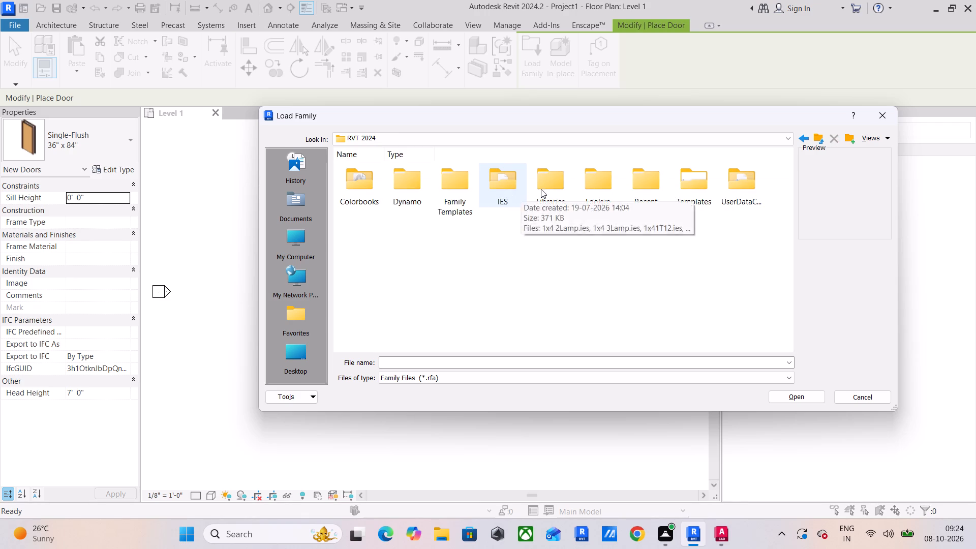
pyautogui.doubleClick(541, 189)
pyautogui.doubleClick(509, 194)
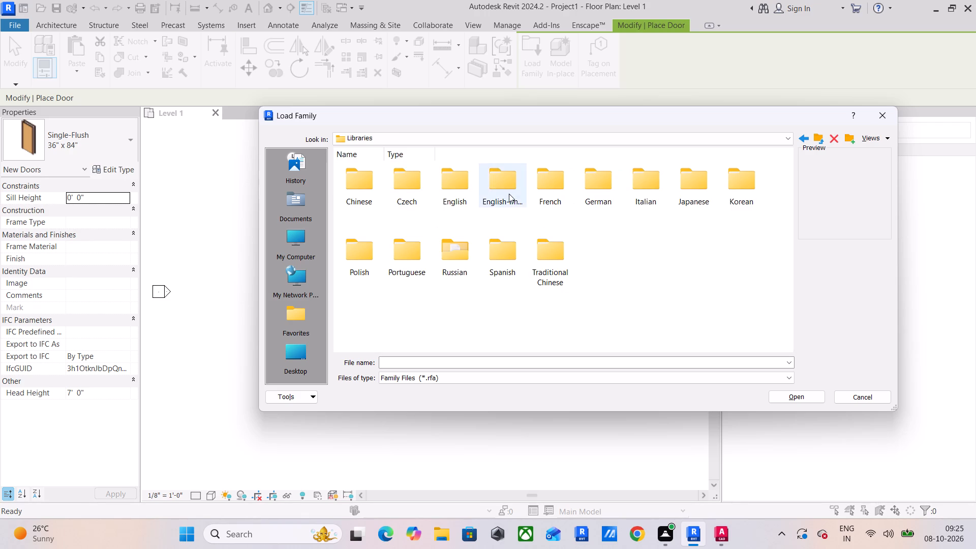
pyautogui.doubleClick(361, 183)
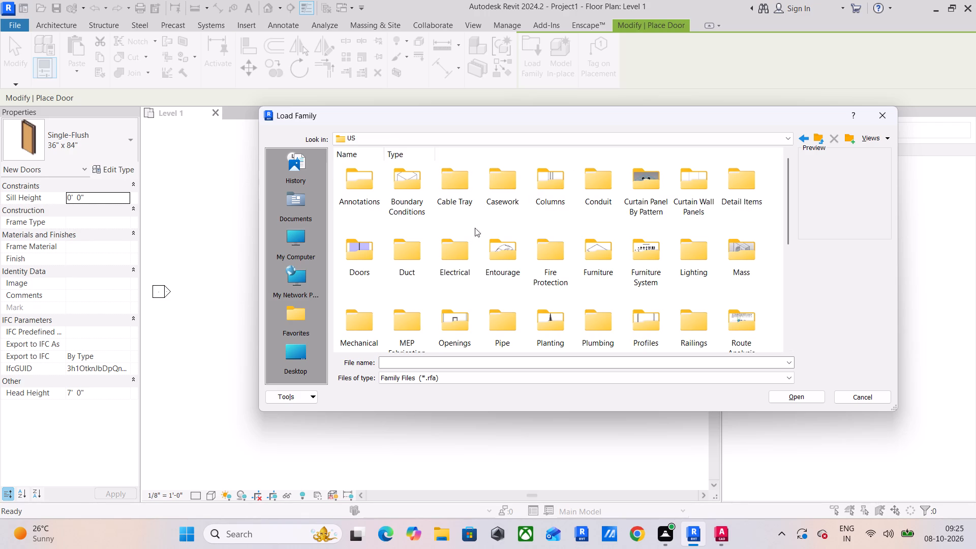
pyautogui.doubleClick(345, 250)
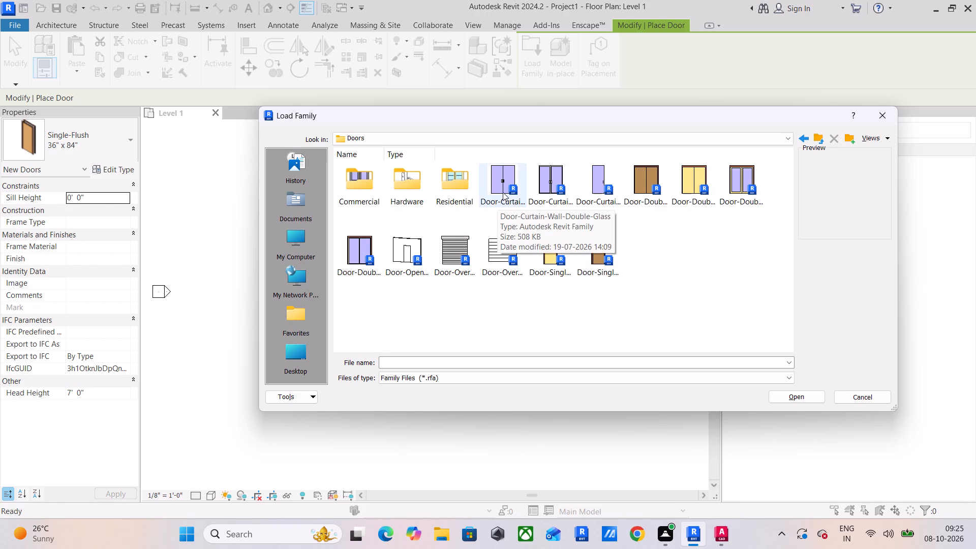
pyautogui.doubleClick(468, 194)
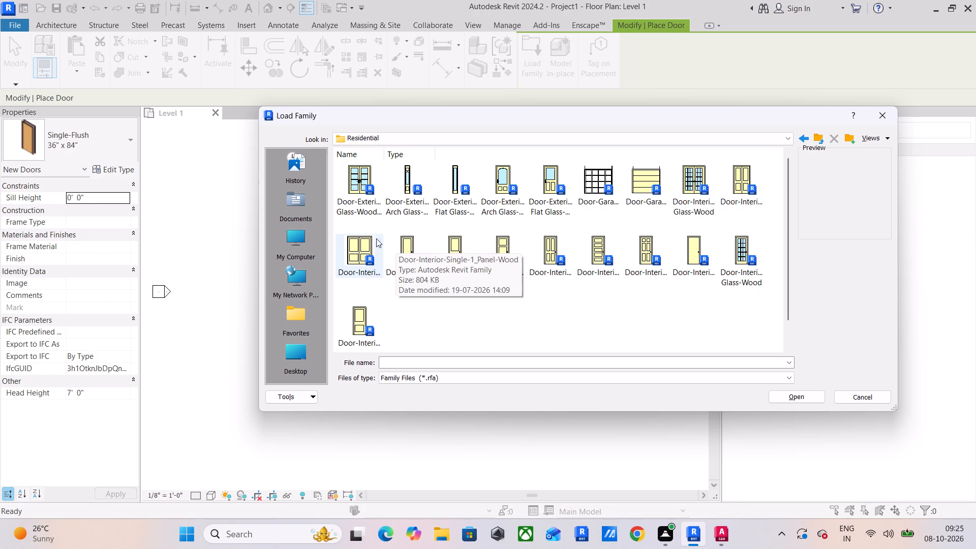
# Load the Door-Interior-Double-Sliding-2_Panel-Wood family with its 72" x 80" type.
pyautogui.click(362, 238)
pyautogui.click(804, 399)
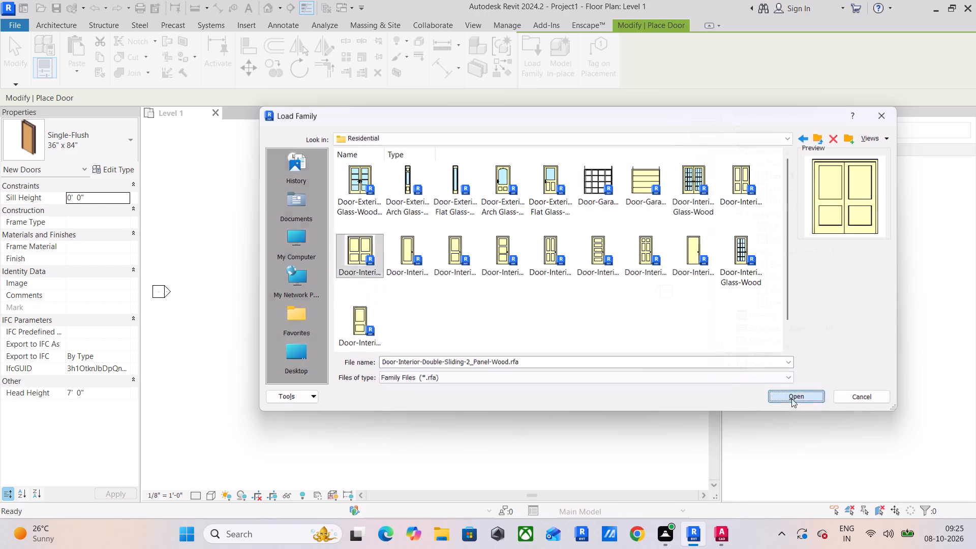
pyautogui.click(444, 276)
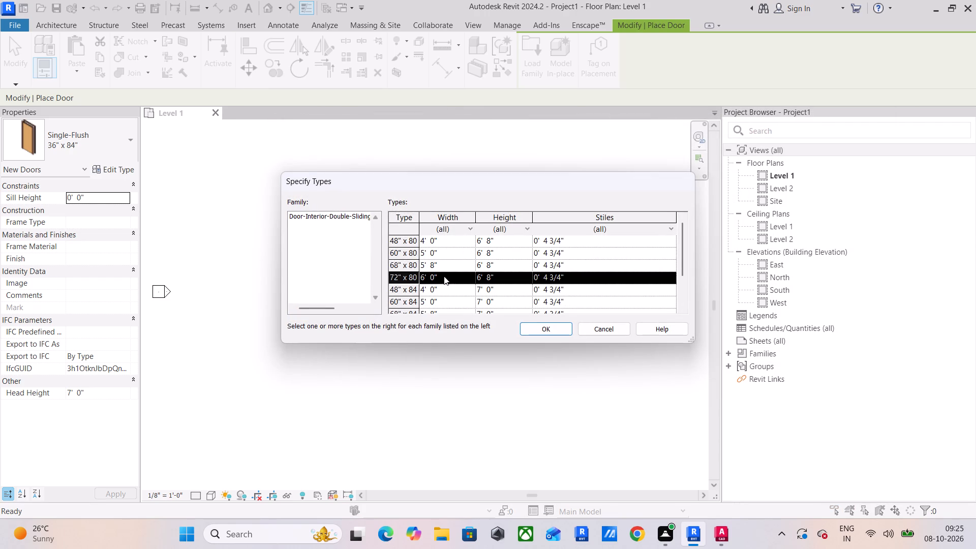
pyautogui.click(548, 323)
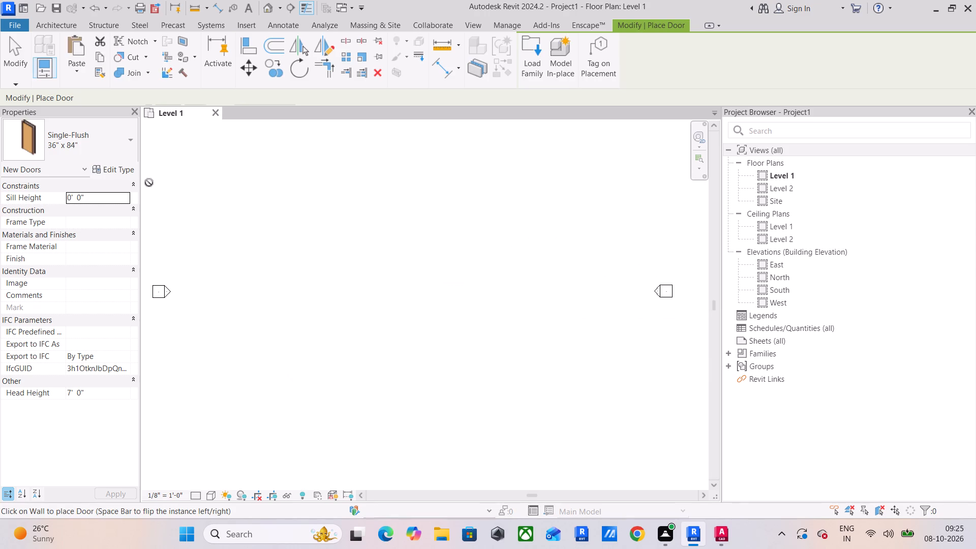
# Duplicate the 72" x 80" double sliding door type as 4' x 7' Main Door.
pyautogui.click(110, 170)
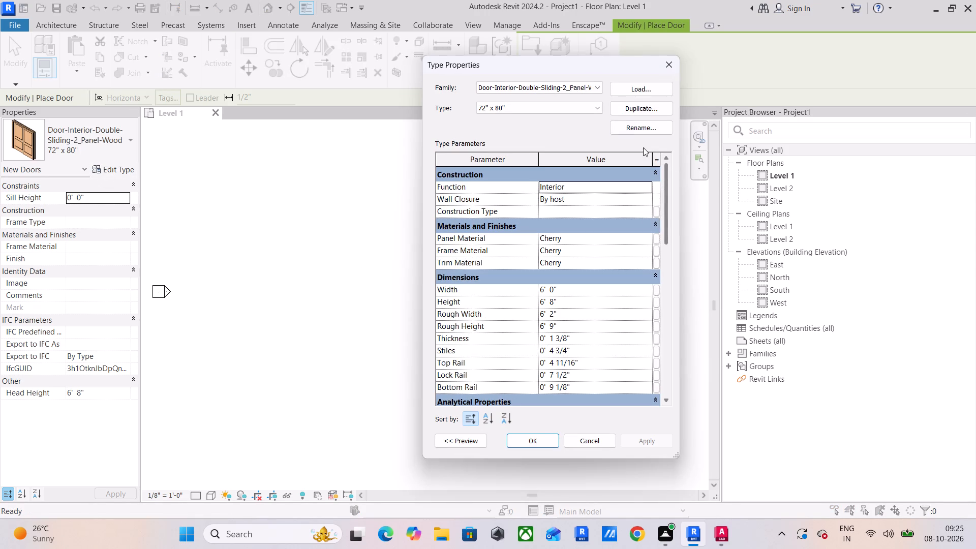
pyautogui.click(635, 111)
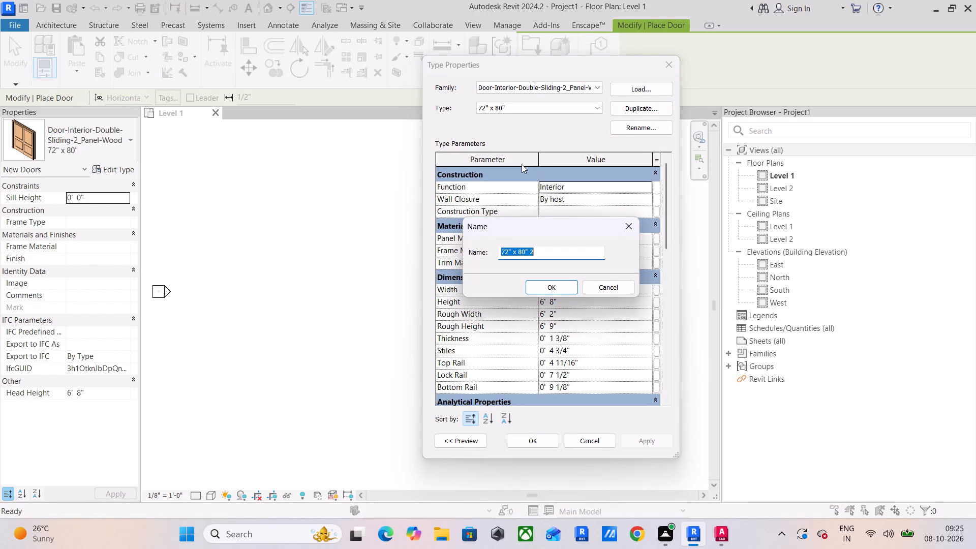
pyautogui.write("7'")
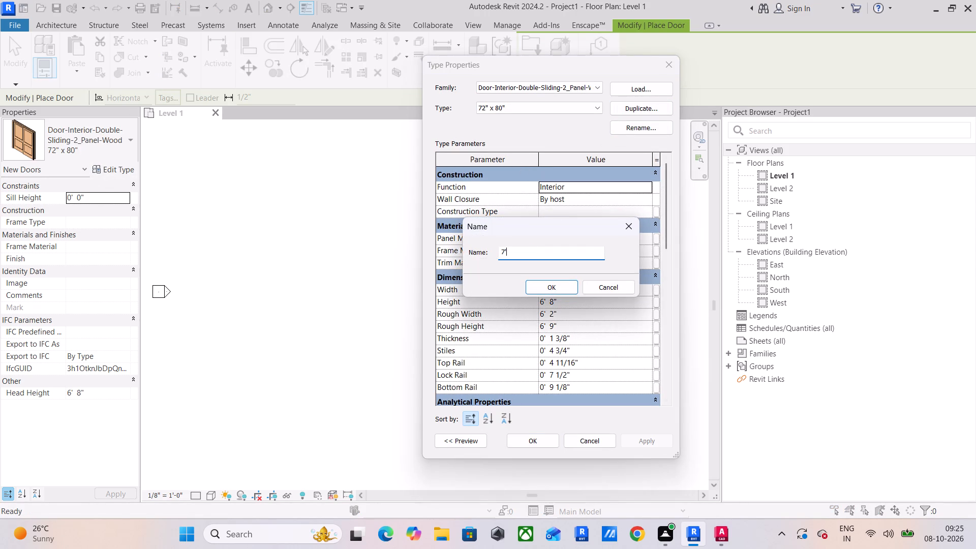
pyautogui.press('space')
pyautogui.write('DOO')
pyautogui.press('BackSpace')
pyautogui.press('BackSpace')
pyautogui.press('BackSpace')
pyautogui.press('BackSpace')
pyautogui.press('BackSpace')
pyautogui.press('BackSpace')
pyautogui.press('BackSpace')
pyautogui.press('4')
pyautogui.write("'")
pyautogui.press('space')
pyautogui.write('x')
pyautogui.press('space')
pyautogui.write('7')
pyautogui.press('space')
pyautogui.press('BackSpace')
pyautogui.write("'")
pyautogui.press('space')
pyautogui.write('Doo')
pyautogui.press('BackSpace')
pyautogui.press('BackSpace')
pyautogui.press('BackSpace')
pyautogui.write('Main Door')
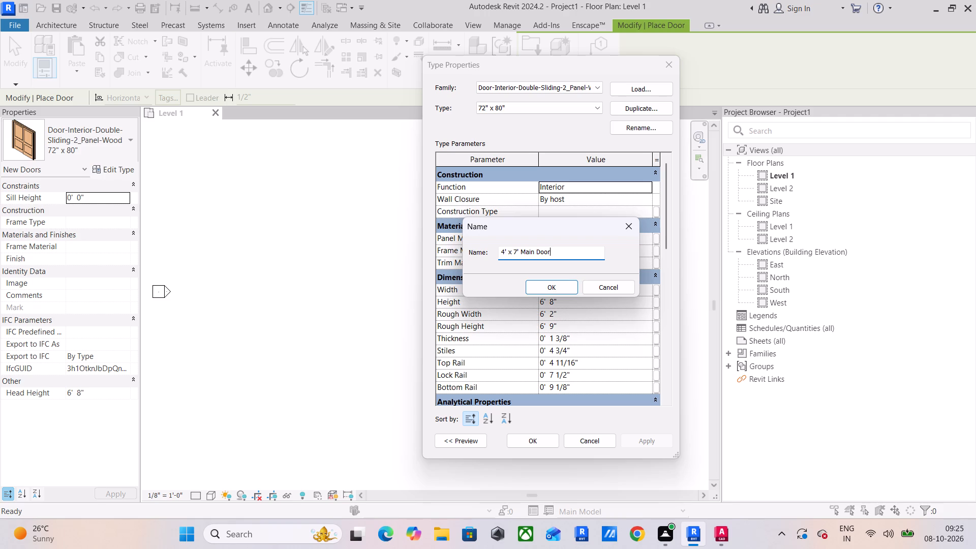
pyautogui.press('Return')
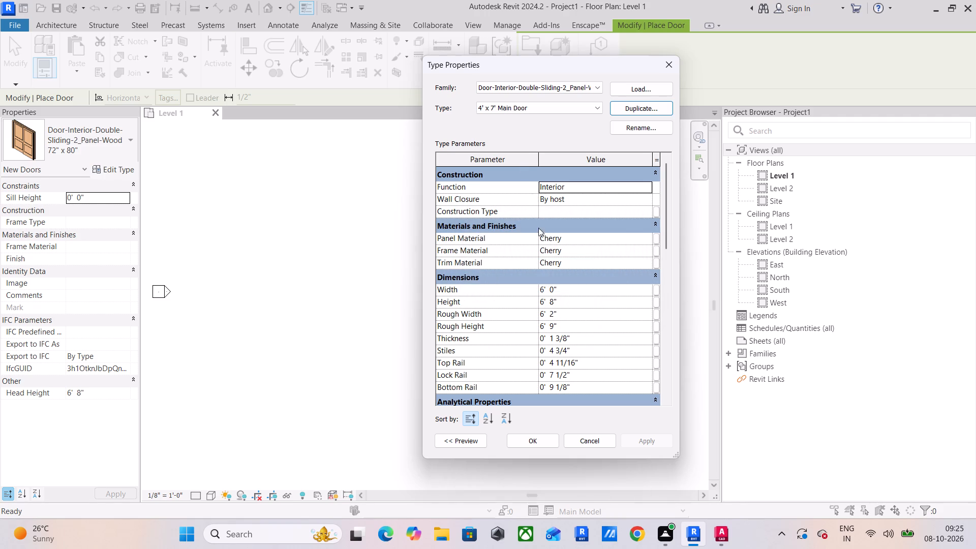
# Set the 4' x 7' Main Door type's height to 7' and width to 4', and save the type.
pyautogui.click(576, 303)
pyautogui.write("7'")
pyautogui.press('Return')
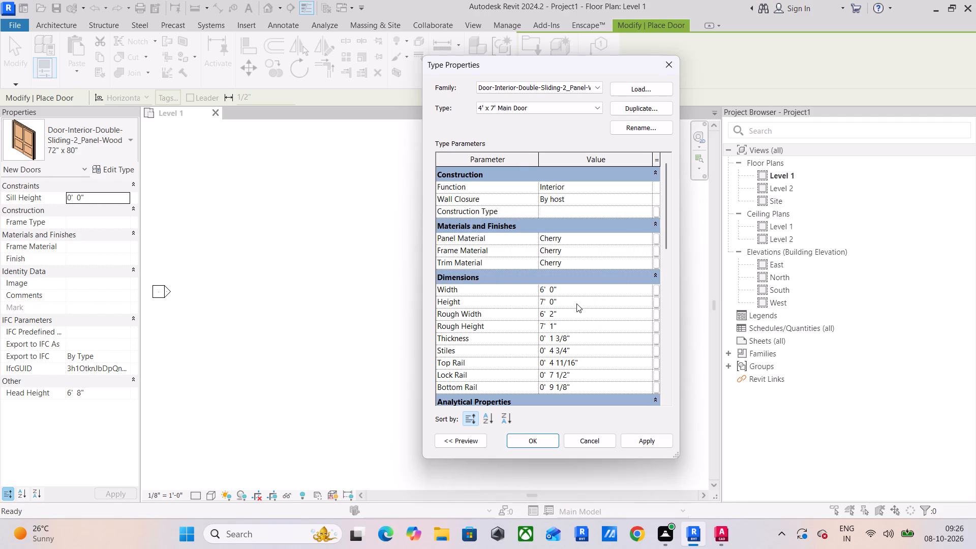
pyautogui.click(577, 288)
pyautogui.write("4'")
pyautogui.press('Return')
pyautogui.click(645, 435)
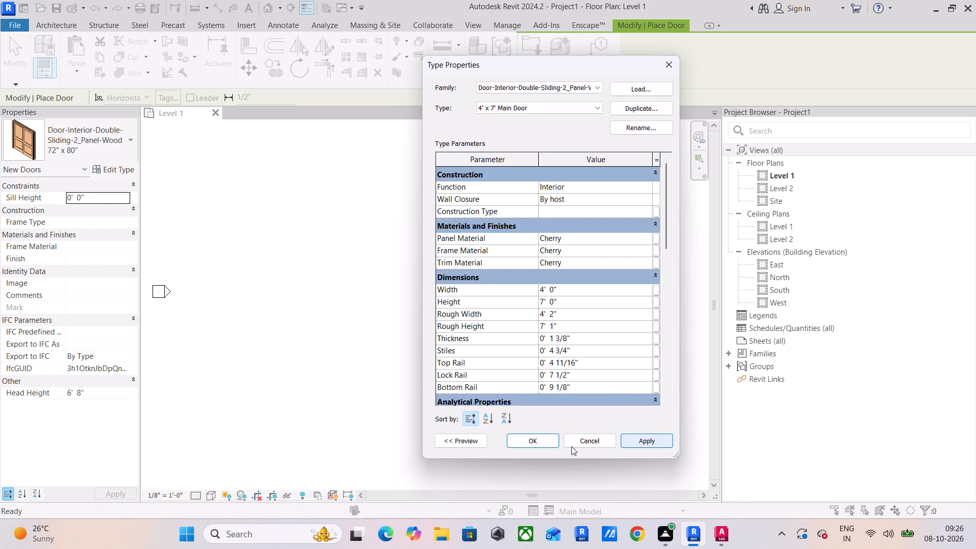
pyautogui.click(532, 439)
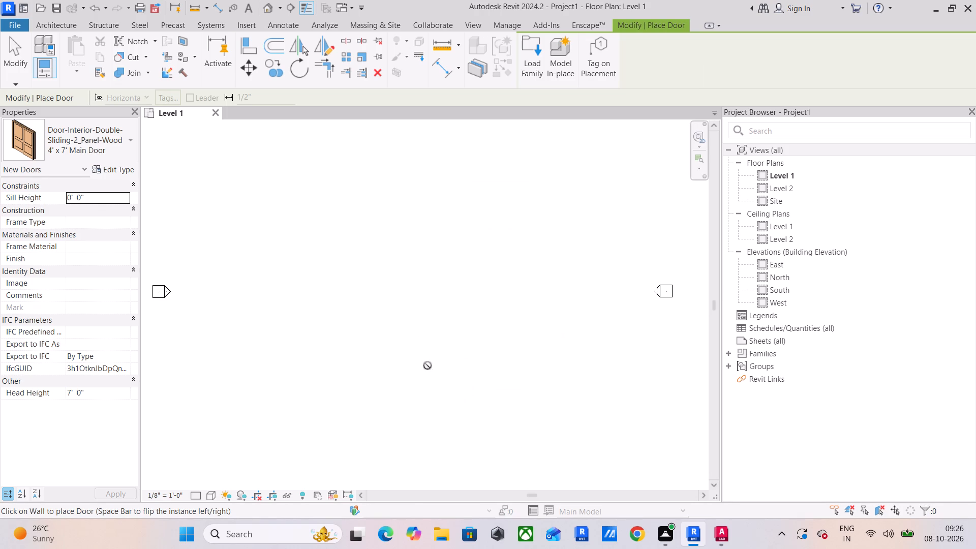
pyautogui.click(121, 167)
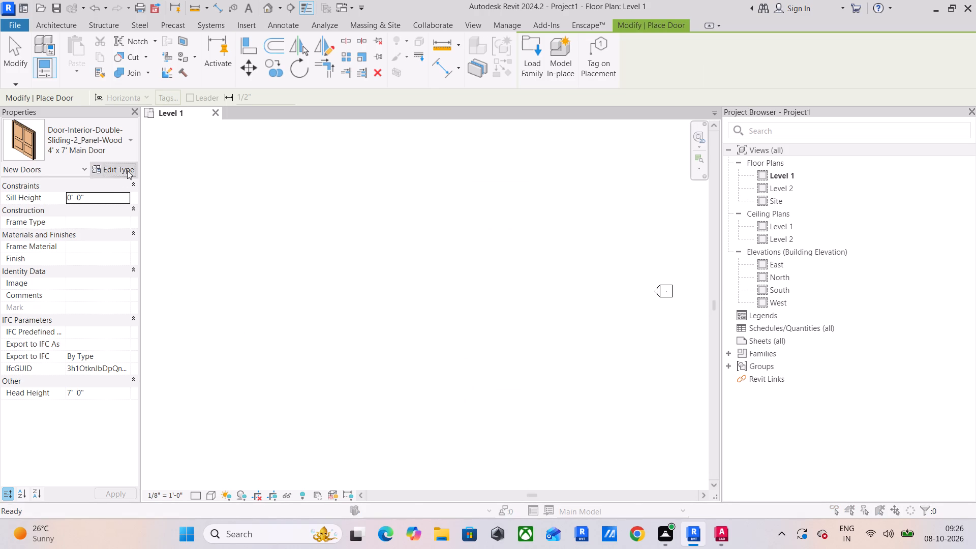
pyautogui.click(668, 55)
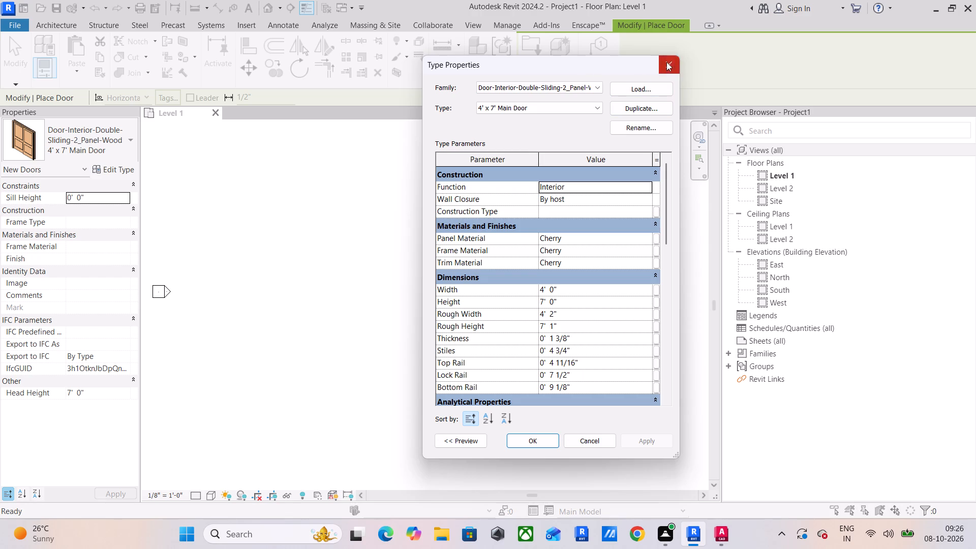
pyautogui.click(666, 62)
# Load the Door-Interior-Single-Full Glass-Wood family from the Residential folder with its 36" x 84" type.
pyautogui.click(528, 44)
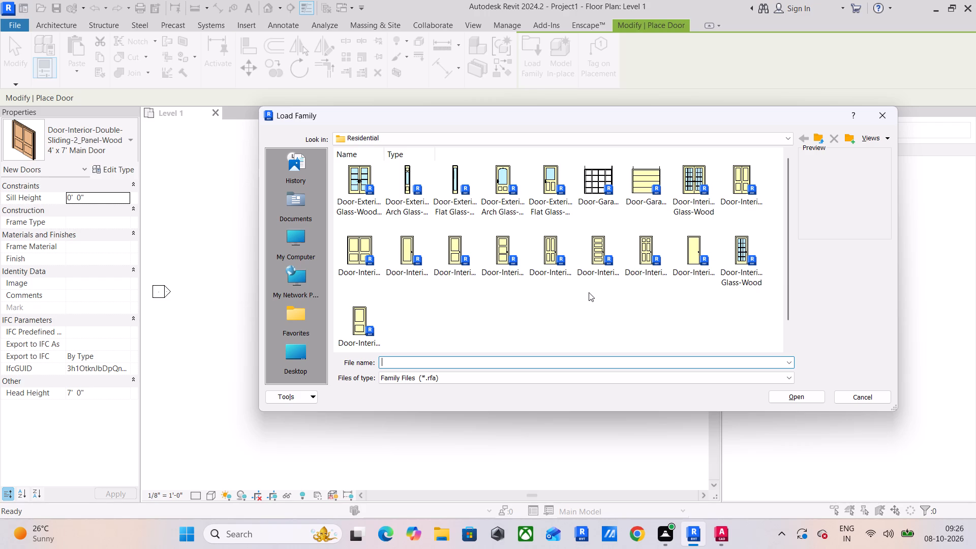
pyautogui.click(735, 250)
pyautogui.click(807, 398)
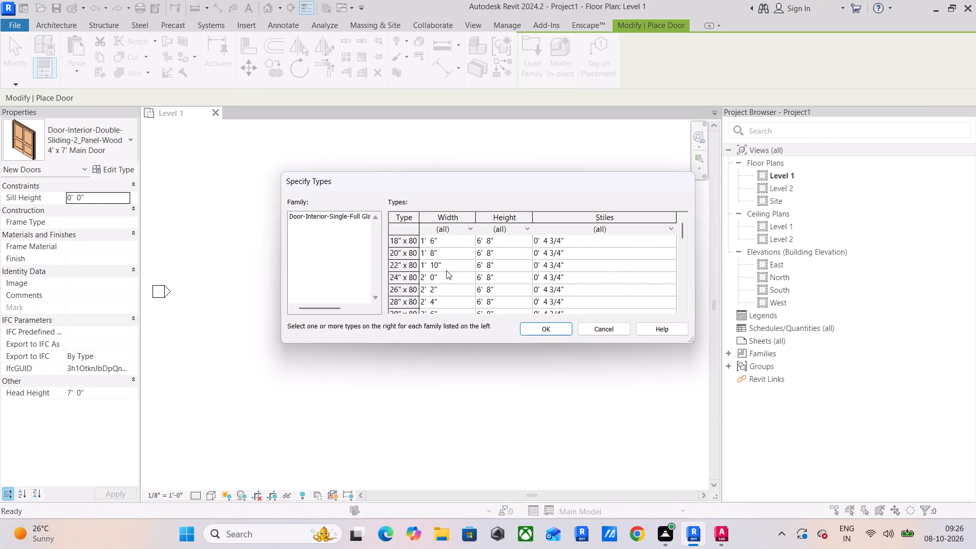
pyautogui.scroll(-3, 448, 262)
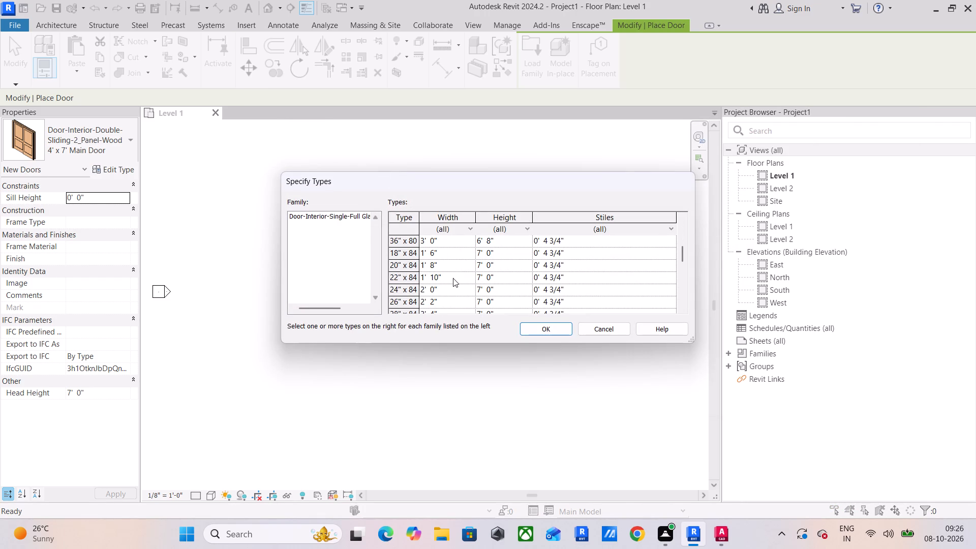
pyautogui.scroll(-2, 453, 278)
pyautogui.click(450, 286)
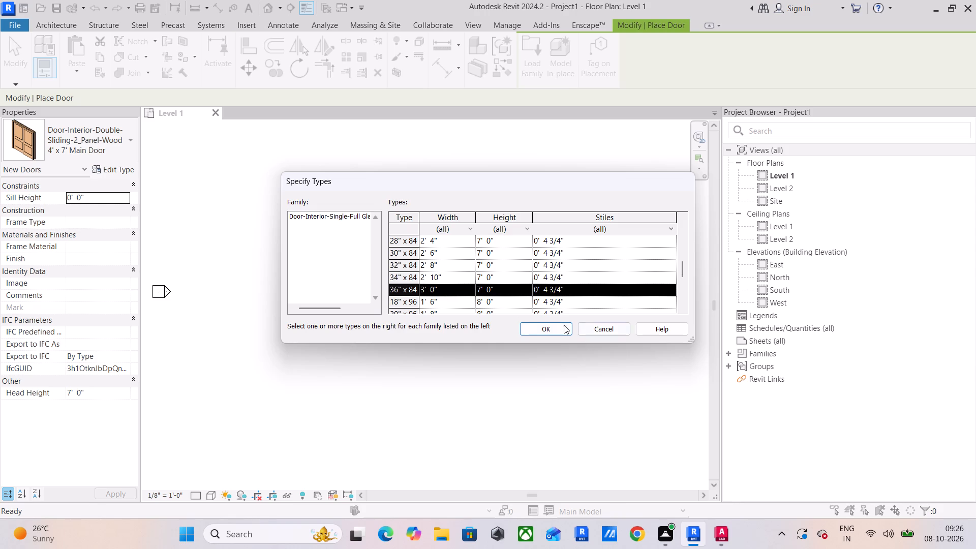
pyautogui.click(556, 326)
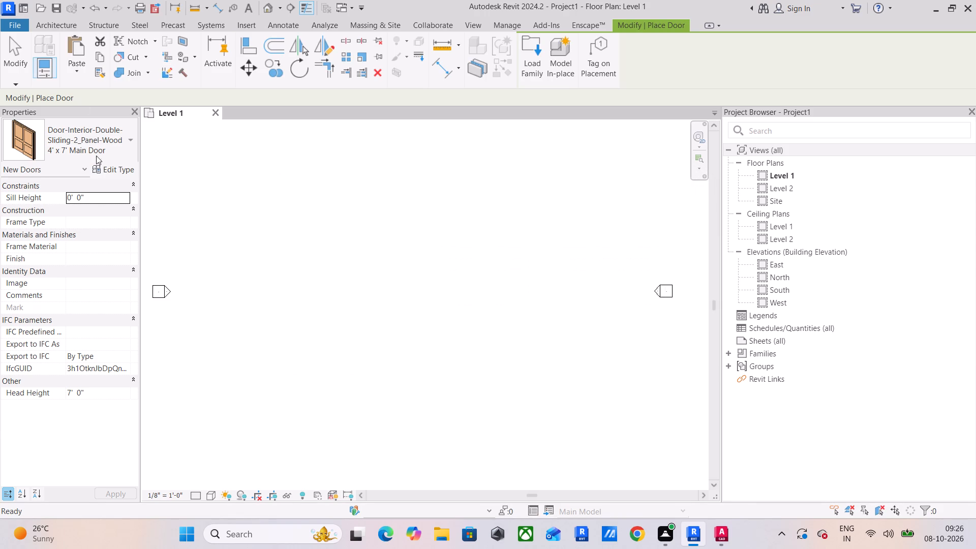
# Duplicate the 36" x 84" single full glass door type as 2,6" Interior Utility Door.
pyautogui.click(116, 166)
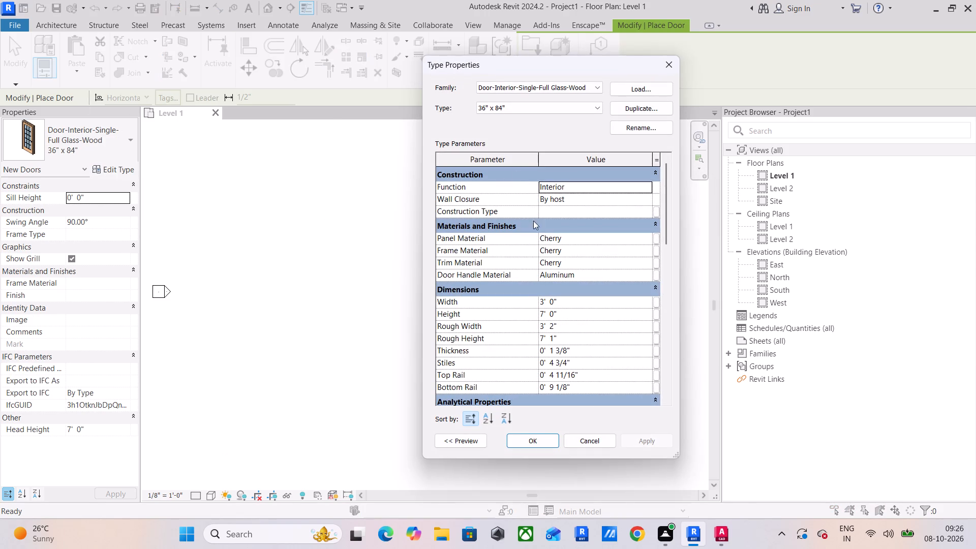
pyautogui.click(629, 108)
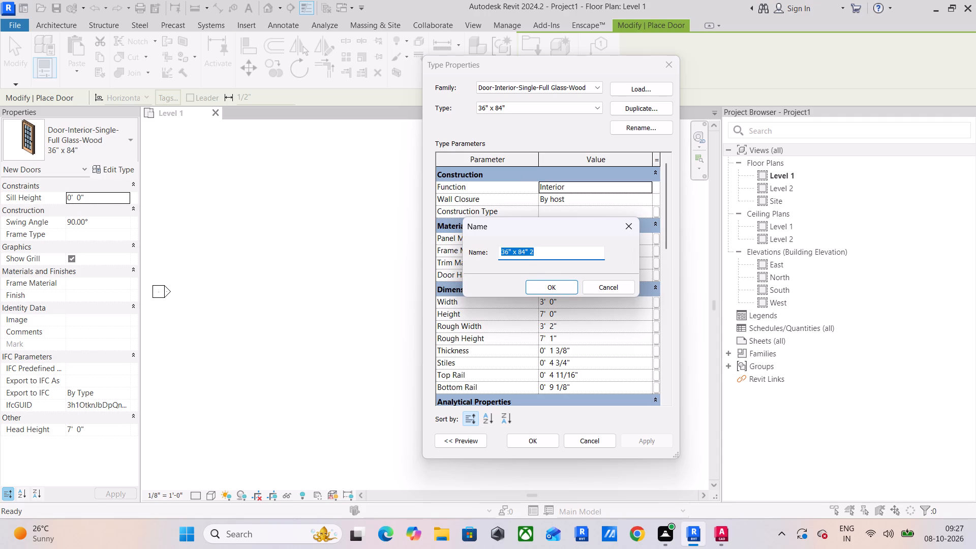
pyautogui.write('door')
pyautogui.press('space')
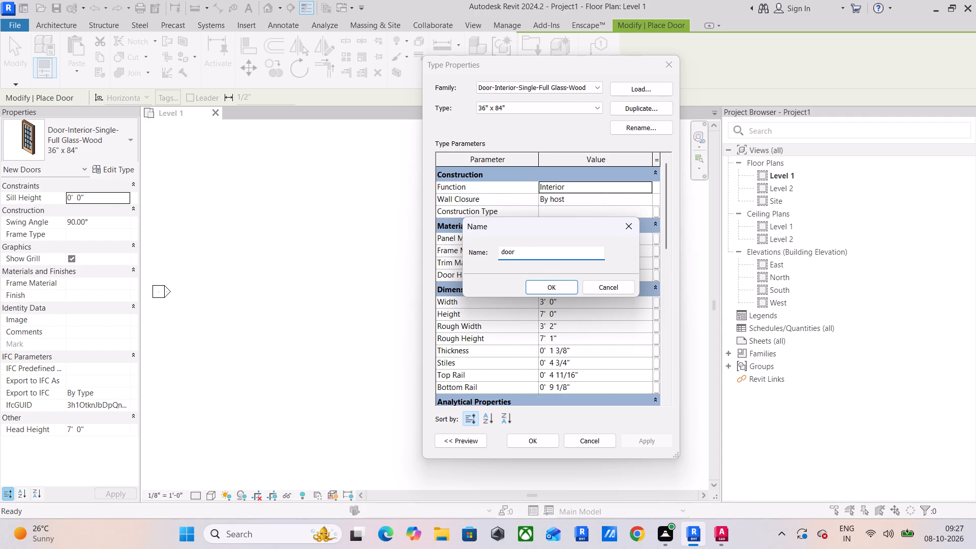
pyautogui.write('IN')
pyautogui.press('BackSpace')
pyautogui.press('BackSpace')
pyautogui.press('BackSpace')
pyautogui.press('BackSpace')
pyautogui.press('BackSpace')
pyautogui.press('BackSpace')
pyautogui.press('BackSpace')
pyautogui.press('BackSpace')
pyautogui.press('BackSpace')
pyautogui.press('BackSpace')
pyautogui.press('BackSpace')
pyautogui.press('BackSpace')
pyautogui.press('BackSpace')
pyautogui.press('BackSpace')
pyautogui.press('BackSpace')
pyautogui.press('2')
pyautogui.write(',6"')
pyautogui.press('space')
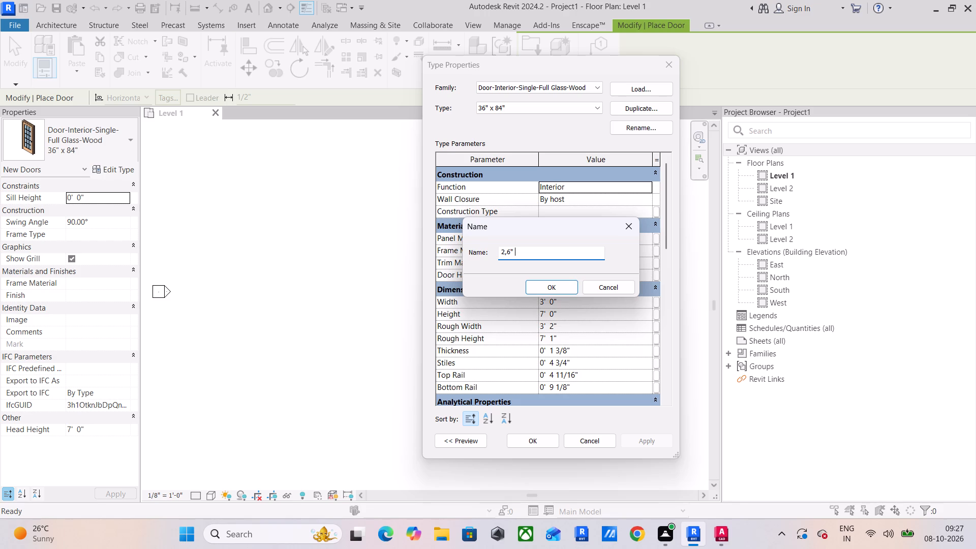
pyautogui.write('interior')
pyautogui.press('space')
pyautogui.press('BackSpace')
pyautogui.press('BackSpace')
pyautogui.press('BackSpace')
pyautogui.press('BackSpace')
pyautogui.press('BackSpace')
pyautogui.press('BackSpace')
pyautogui.press('BackSpace')
pyautogui.press('BackSpace')
pyautogui.press('BackSpace')
pyautogui.write('INterior')
pyautogui.press('space')
pyautogui.press('Left')
pyautogui.press('Left')
pyautogui.press('Left')
pyautogui.press('Left')
pyautogui.press('Left')
pyautogui.press('Left')
pyautogui.press('Left')
pyautogui.press('BackSpace')
pyautogui.press('n')
pyautogui.press('Right')
pyautogui.press('Right')
pyautogui.press('Right')
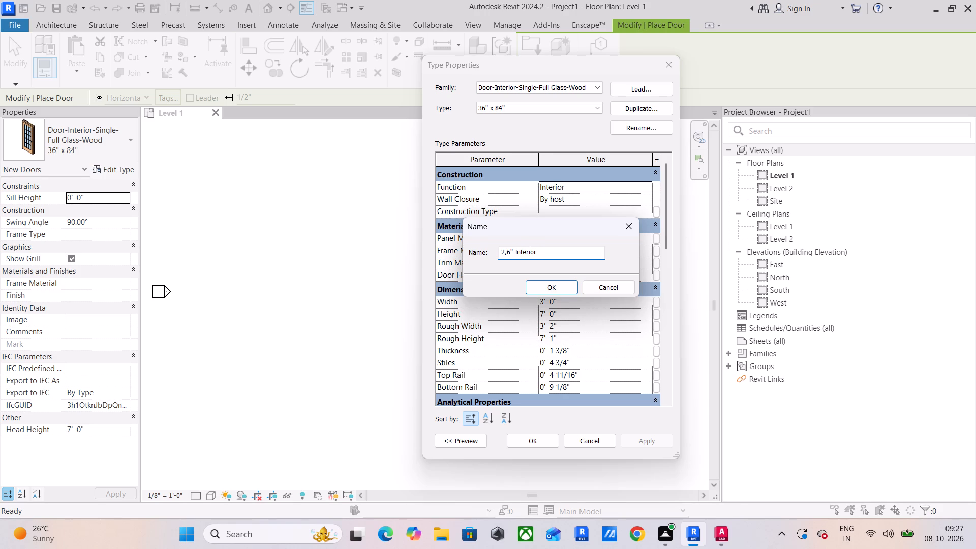
pyautogui.press('Right')
pyautogui.press('Right')
pyautogui.press('Right')
pyautogui.press('space')
pyautogui.write('balcony')
pyautogui.press('space')
pyautogui.press('BackSpace')
pyautogui.press('BackSpace')
pyautogui.press('BackSpace')
pyautogui.press('BackSpace')
pyautogui.press('BackSpace')
pyautogui.press('BackSpace')
pyautogui.press('BackSpace')
pyautogui.press('BackSpace')
pyautogui.write('utility')
pyautogui.press('space')
pyautogui.write('Door')
pyautogui.press('Left')
pyautogui.press('Left')
pyautogui.press('Left')
pyautogui.press('Left')
pyautogui.press('Left')
pyautogui.press('Left')
pyautogui.press('Left')
pyautogui.press('Left')
pyautogui.press('Left')
pyautogui.press('Left')
pyautogui.press('Left')
pyautogui.press('BackSpace')
pyautogui.hotkey('shift', 'u')
pyautogui.press('Return')
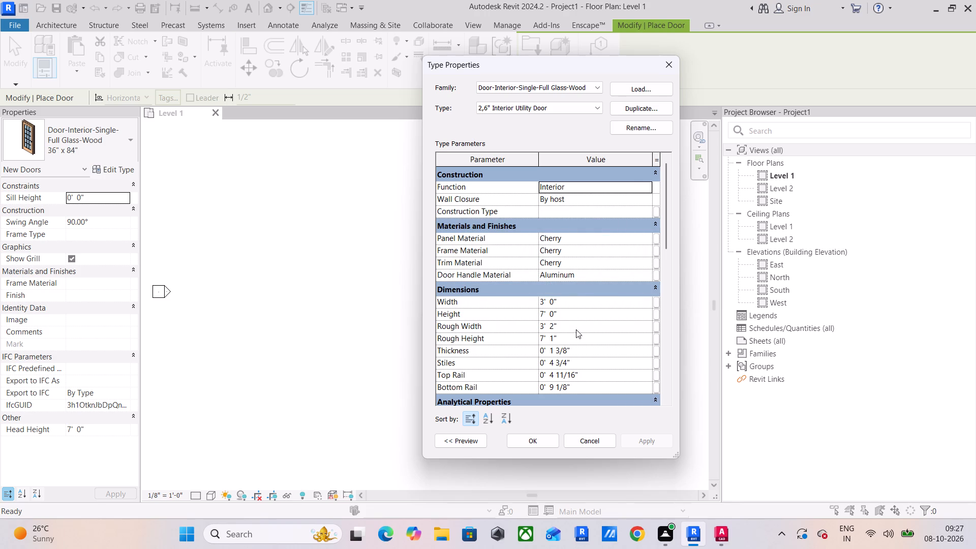
# Set the 2,6" Interior Utility Door type's width to 2'6" and save the type.
pyautogui.click(575, 297)
pyautogui.write("2'")
pyautogui.write('6"')
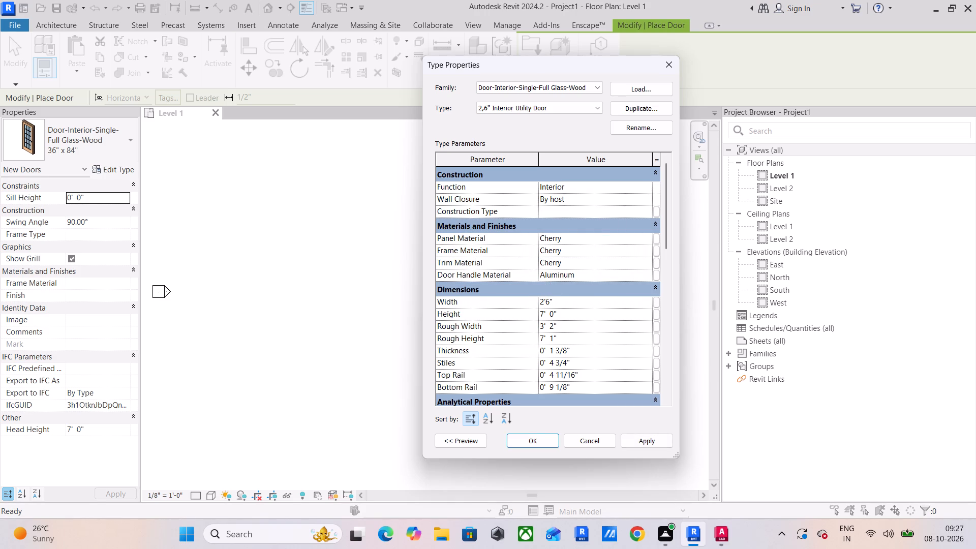
pyautogui.click(640, 443)
pyautogui.click(532, 438)
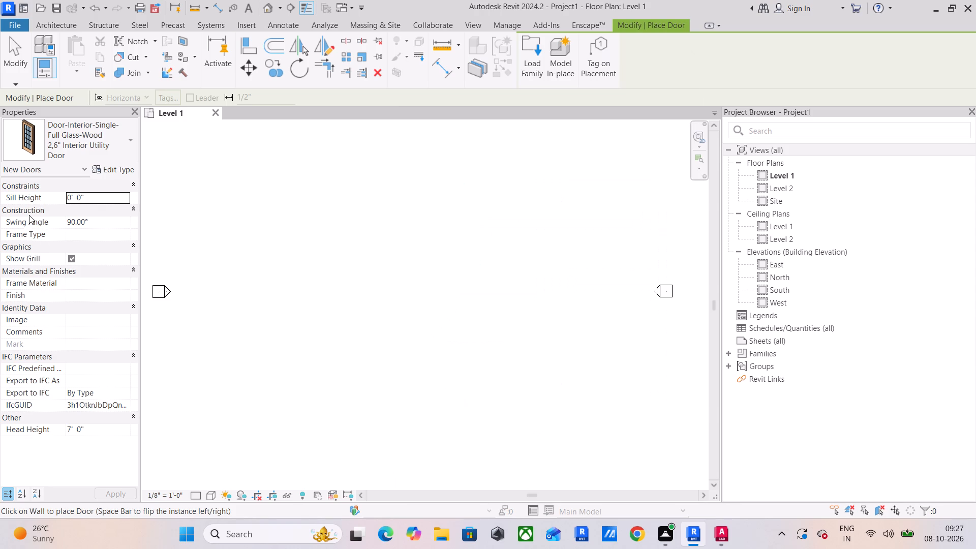
# Load the Door-Interior-Single-4_Panel-Wood family from the Residential folder with its 16" x 80" type.
pyautogui.click(531, 50)
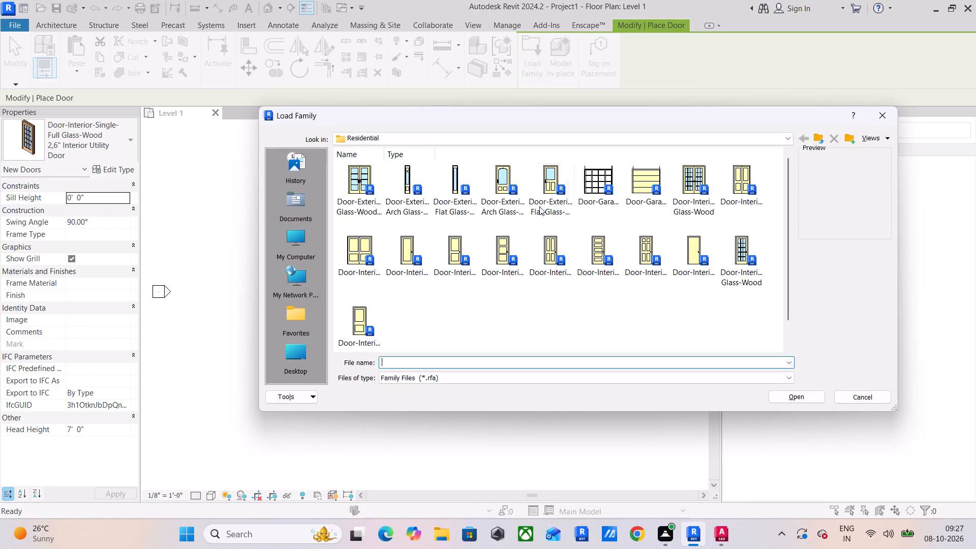
pyautogui.click(556, 254)
pyautogui.click(803, 402)
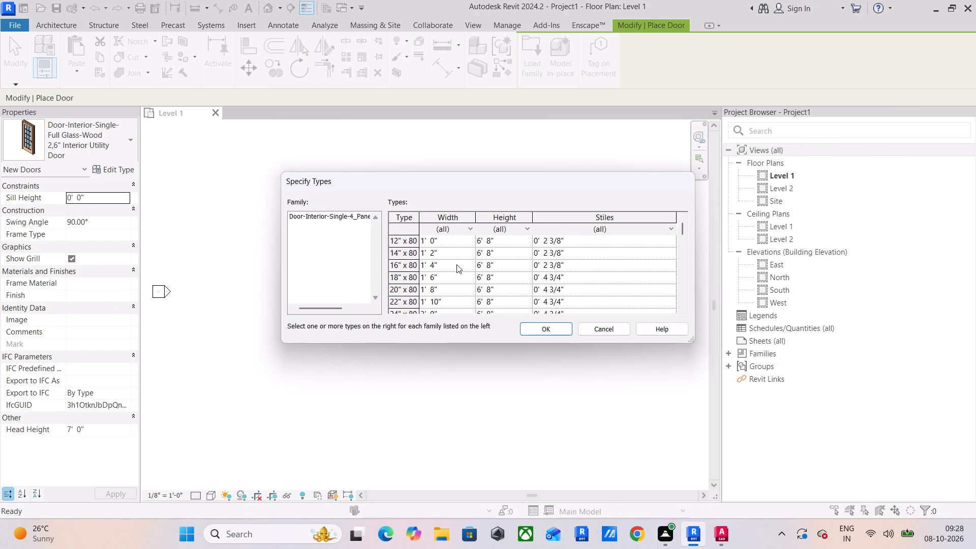
pyautogui.click(456, 264)
pyautogui.click(530, 323)
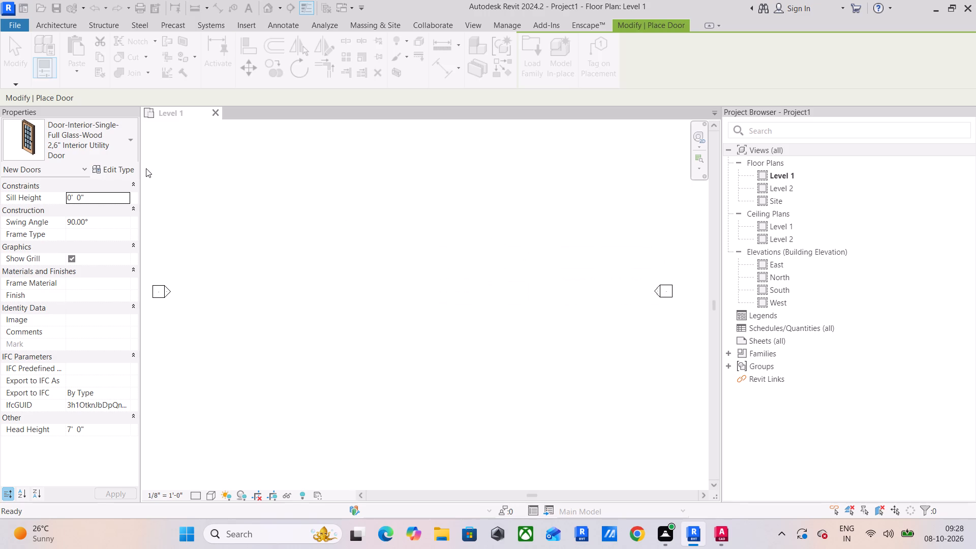
# Duplicate the 16" x 80" four-panel interior door type as 3' x 7' Bed Room Doors.
pyautogui.click(121, 172)
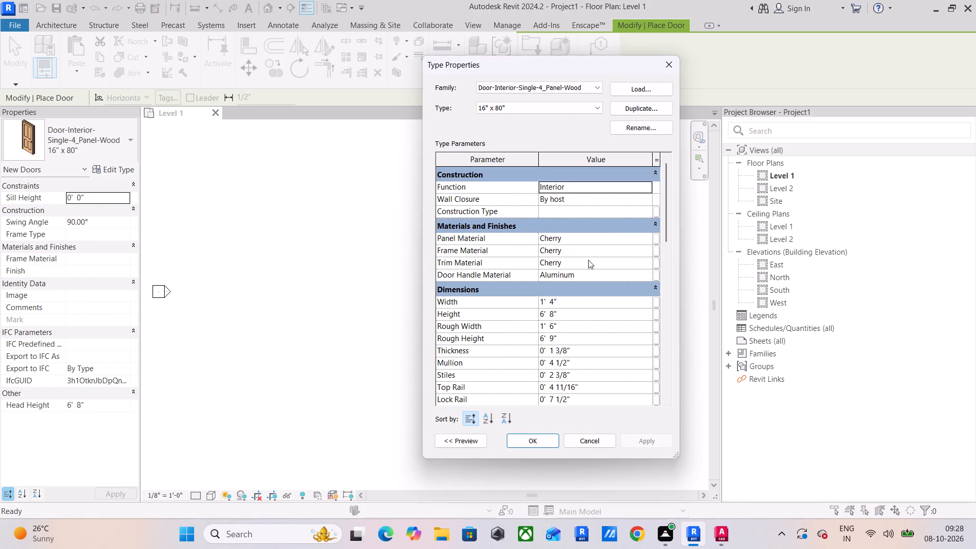
pyautogui.click(642, 107)
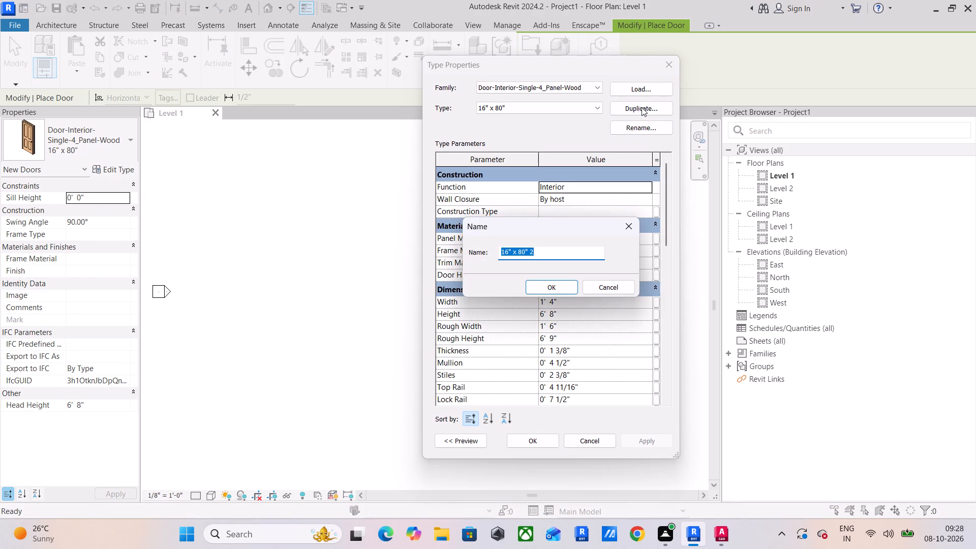
pyautogui.write("3'")
pyautogui.press('space')
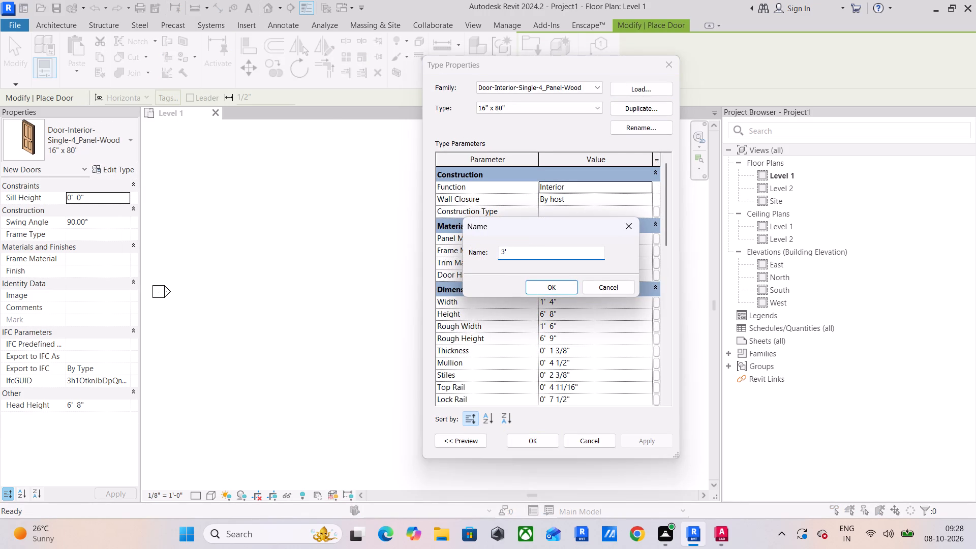
pyautogui.write('x')
pyautogui.press('space')
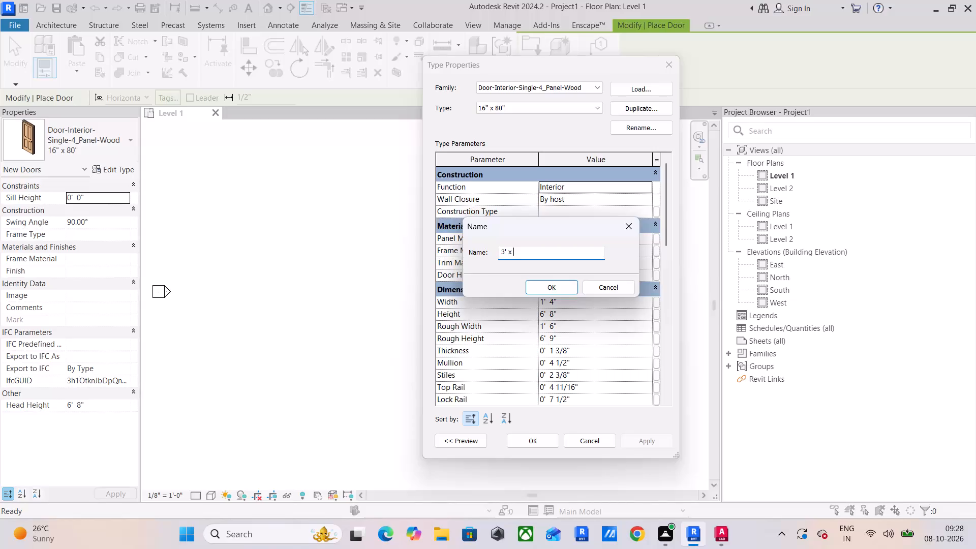
pyautogui.write("7'")
pyautogui.press('space')
pyautogui.write('Door')
pyautogui.press('BackSpace')
pyautogui.press('BackSpace')
pyautogui.press('BackSpace')
pyautogui.press('BackSpace')
pyautogui.write('be')
pyautogui.press('BackSpace')
pyautogui.press('BackSpace')
pyautogui.write('Bed')
pyautogui.press('space')
pyautogui.write('Room Doors')
pyautogui.press('Return')
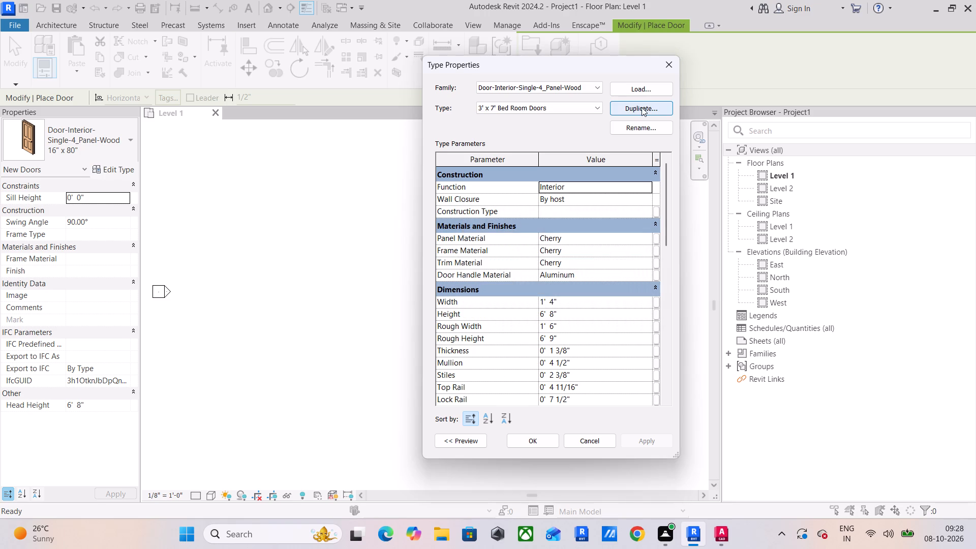
# Set the 3' x 7' Bed Room Doors type's width to 3' and height to 7', and save the type.
pyautogui.click(593, 299)
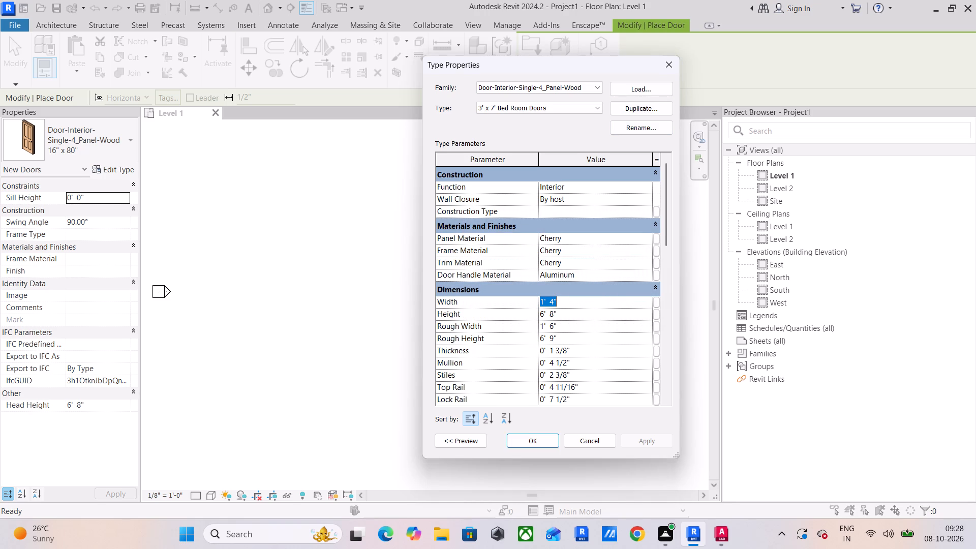
pyautogui.write("3'")
pyautogui.press('Return')
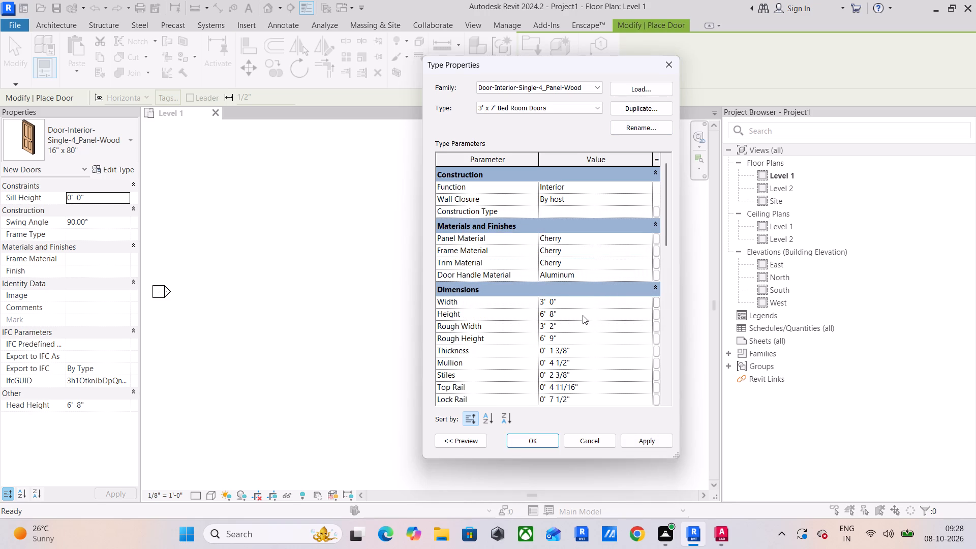
pyautogui.click(583, 315)
pyautogui.write("7'")
pyautogui.press('Return')
pyautogui.click(641, 446)
pyautogui.click(541, 436)
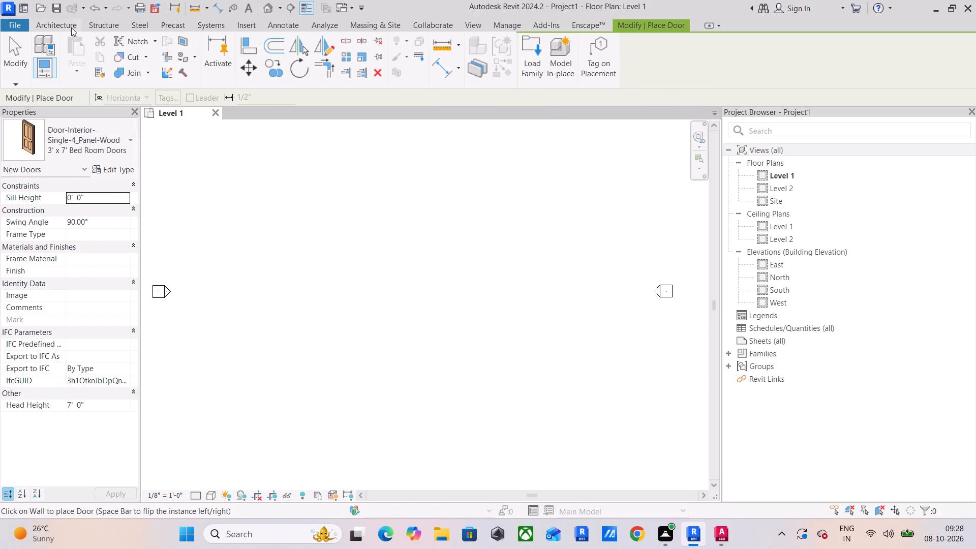
# Load the Window-Casement-Double-Awning-Double family from the US library's Windows folder with its 34" x 53" type.
pyautogui.click(66, 24)
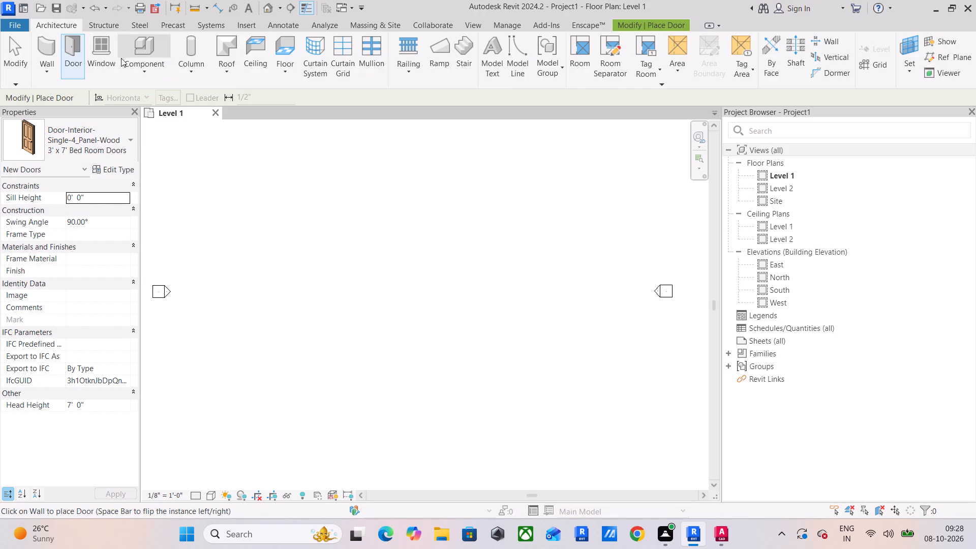
pyautogui.click(101, 55)
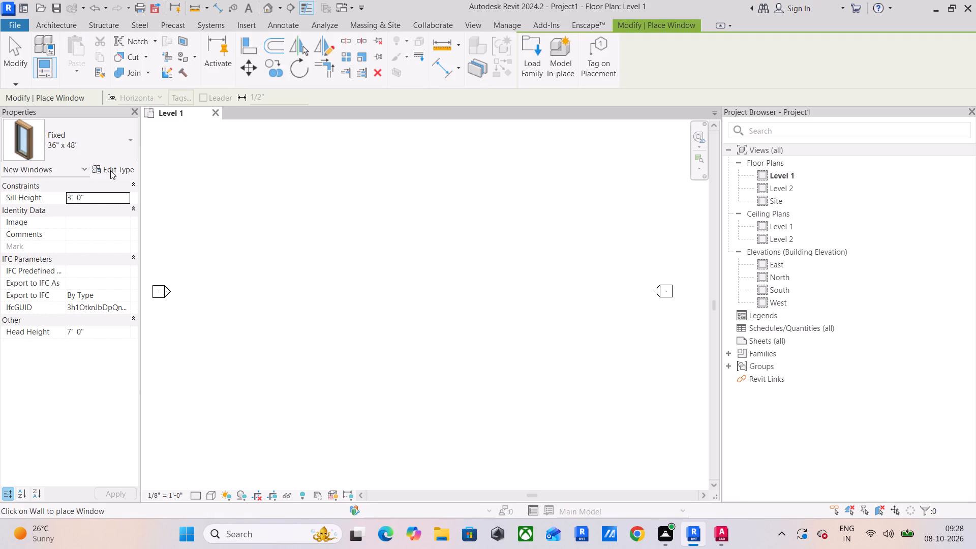
pyautogui.click(536, 58)
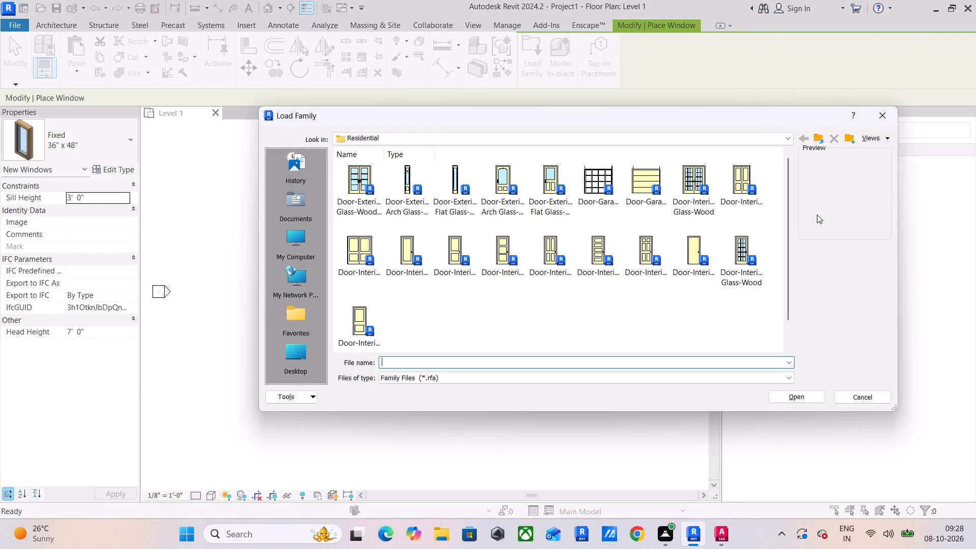
pyautogui.click(820, 141)
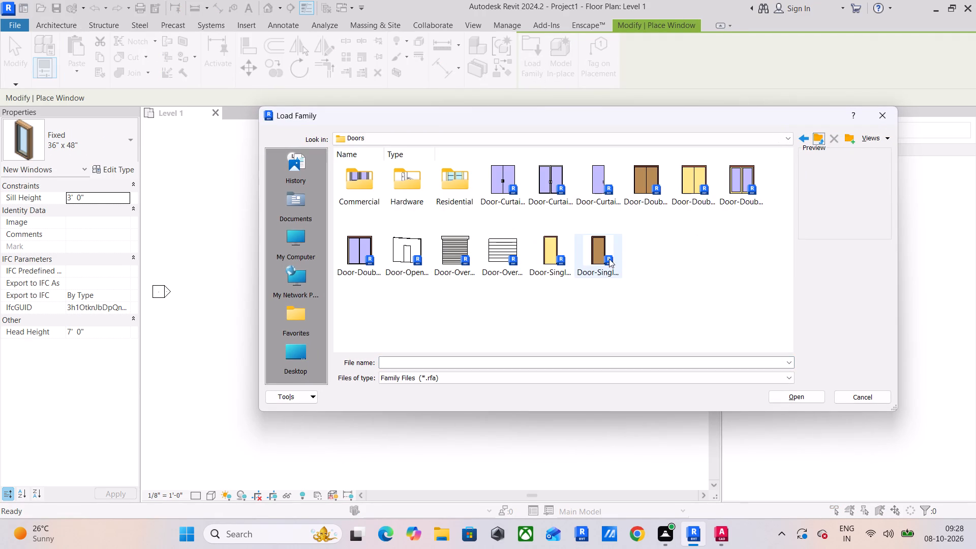
pyautogui.click(810, 141)
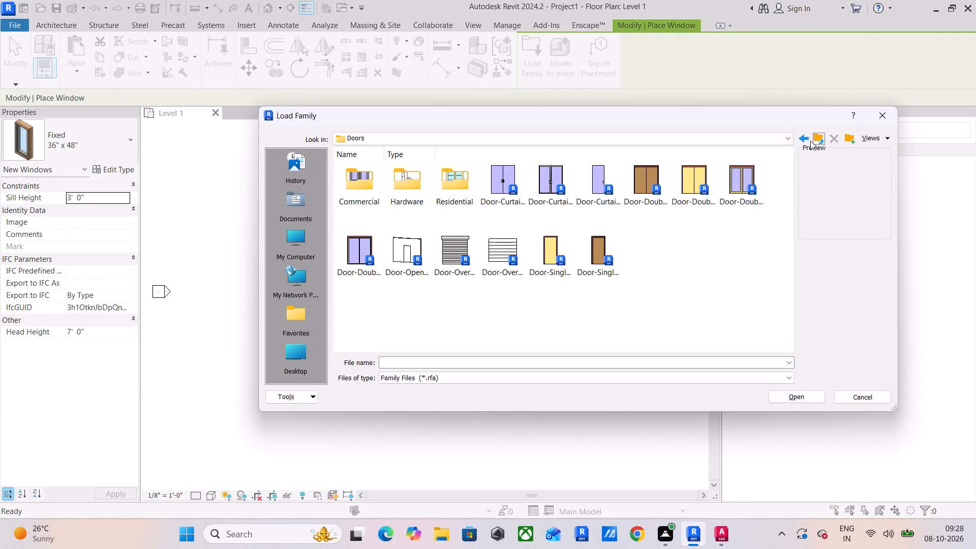
pyautogui.click(815, 137)
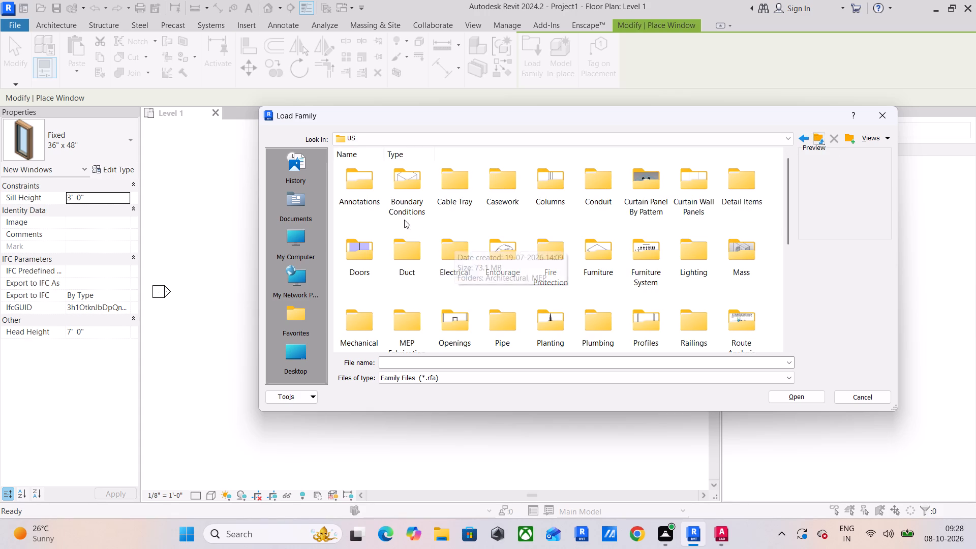
pyautogui.scroll(-1, 726, 238)
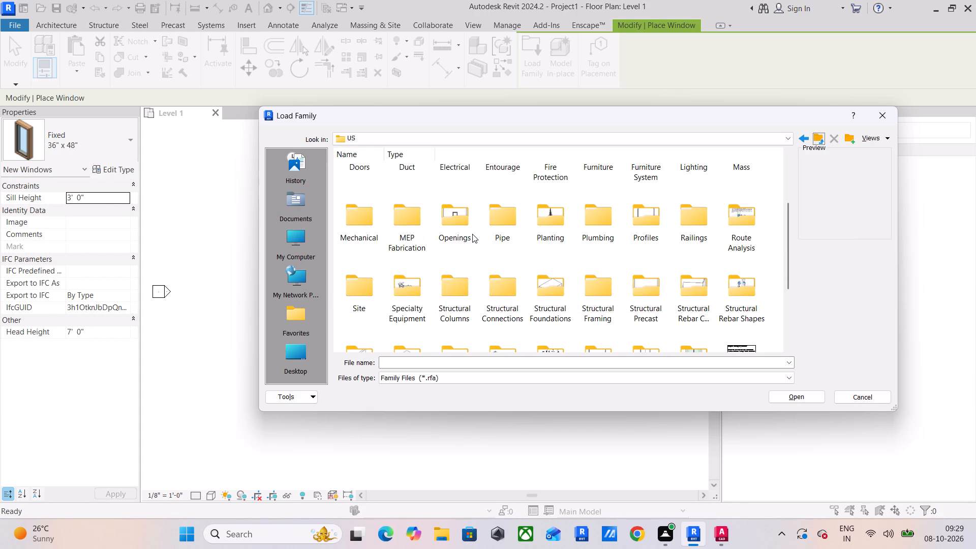
pyautogui.doubleClick(445, 224)
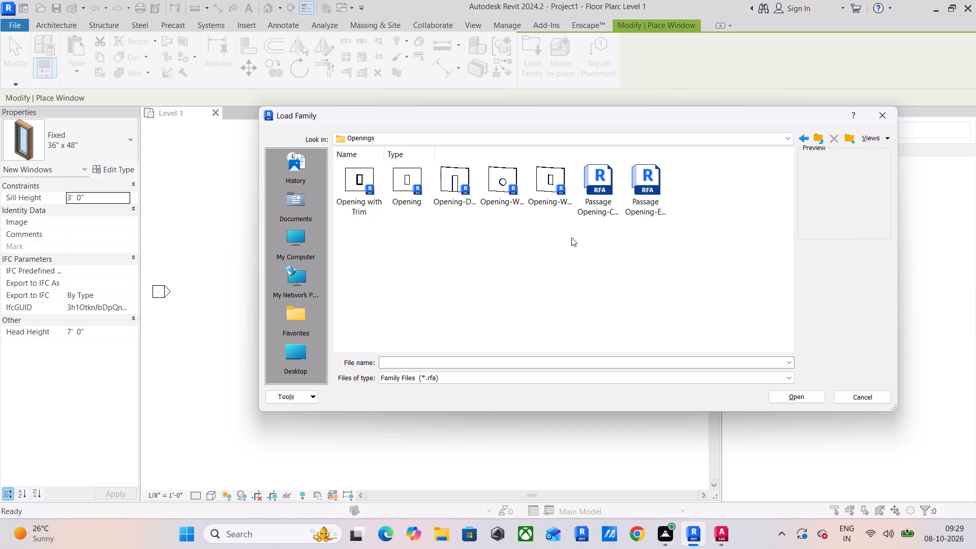
pyautogui.click(826, 136)
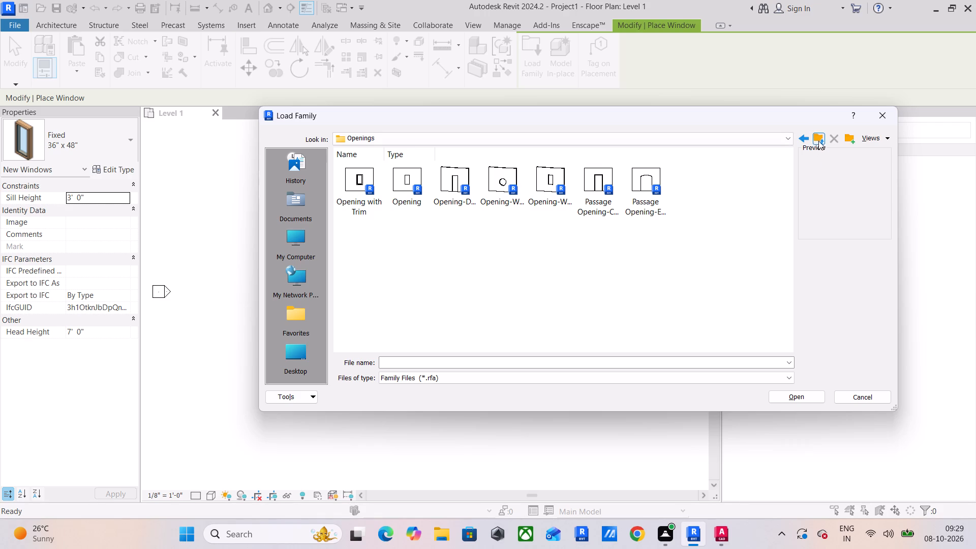
pyautogui.click(818, 141)
pyautogui.scroll(-1, 558, 264)
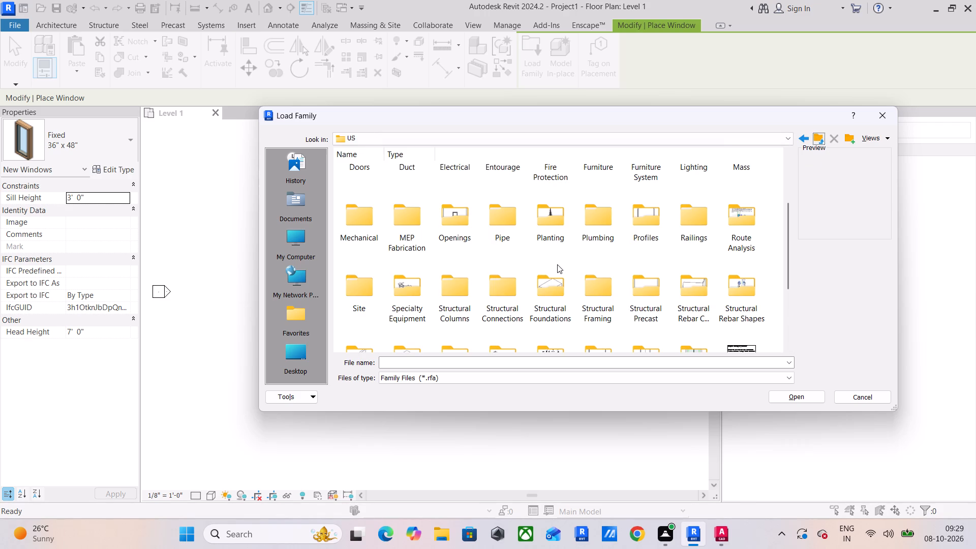
pyautogui.scroll(-1, 560, 267)
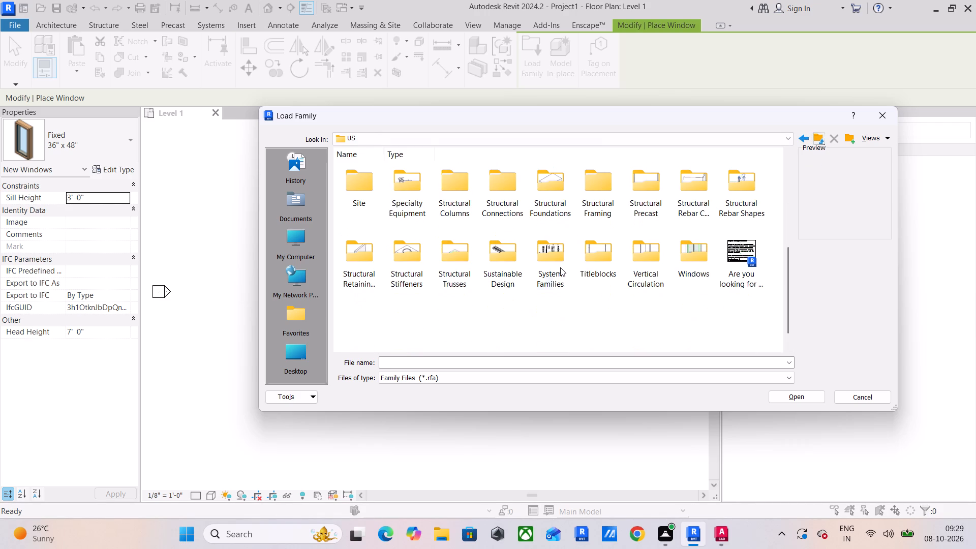
pyautogui.doubleClick(700, 252)
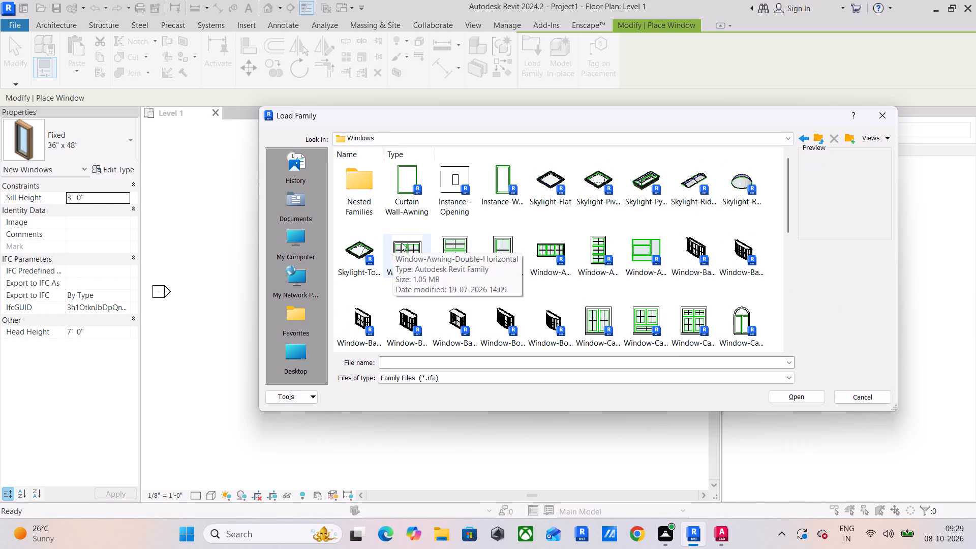
pyautogui.scroll(-1, 609, 240)
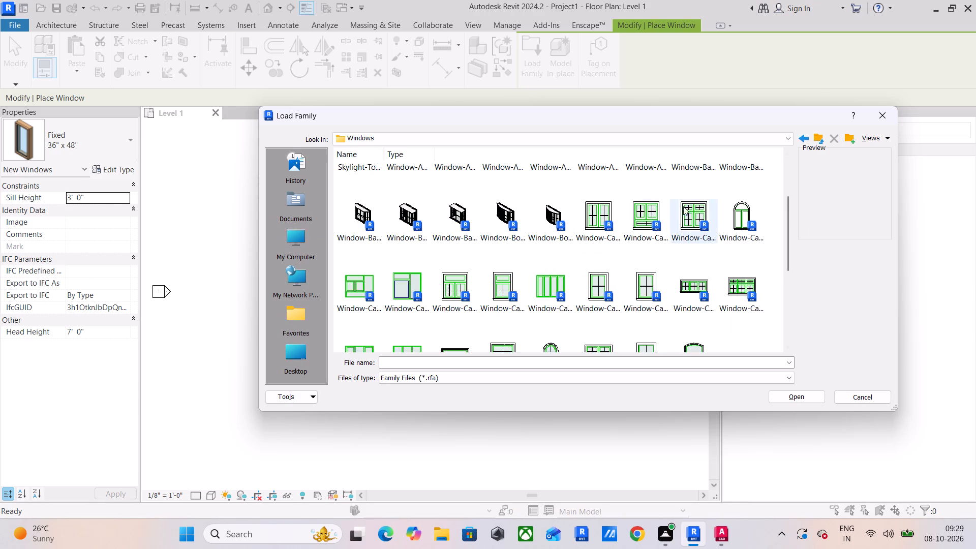
pyautogui.scroll(-1, 543, 255)
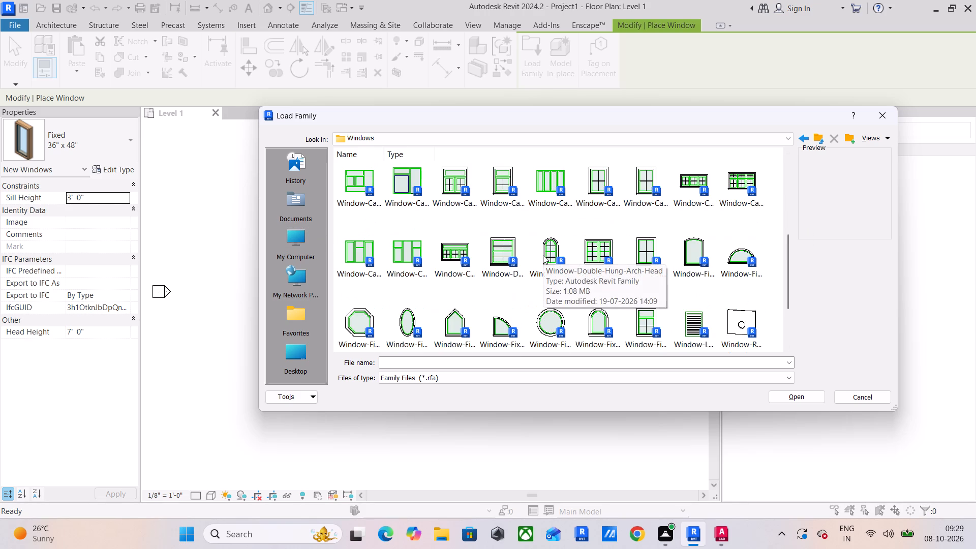
pyautogui.scroll(1, 670, 290)
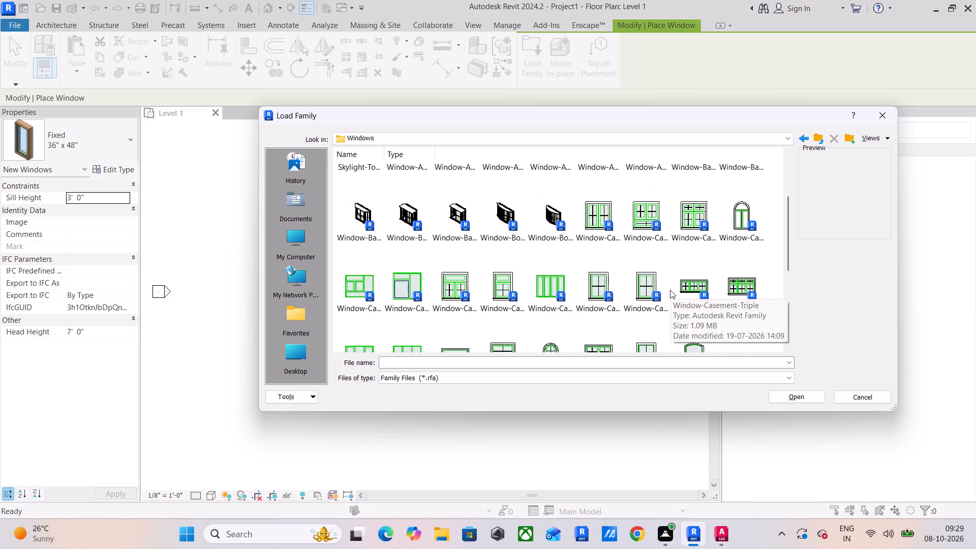
pyautogui.click(694, 219)
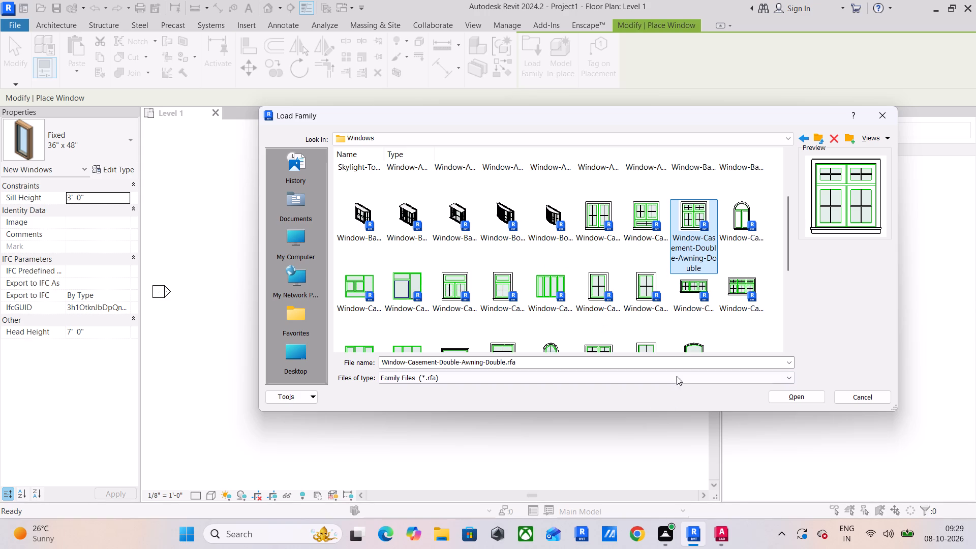
pyautogui.click(782, 391)
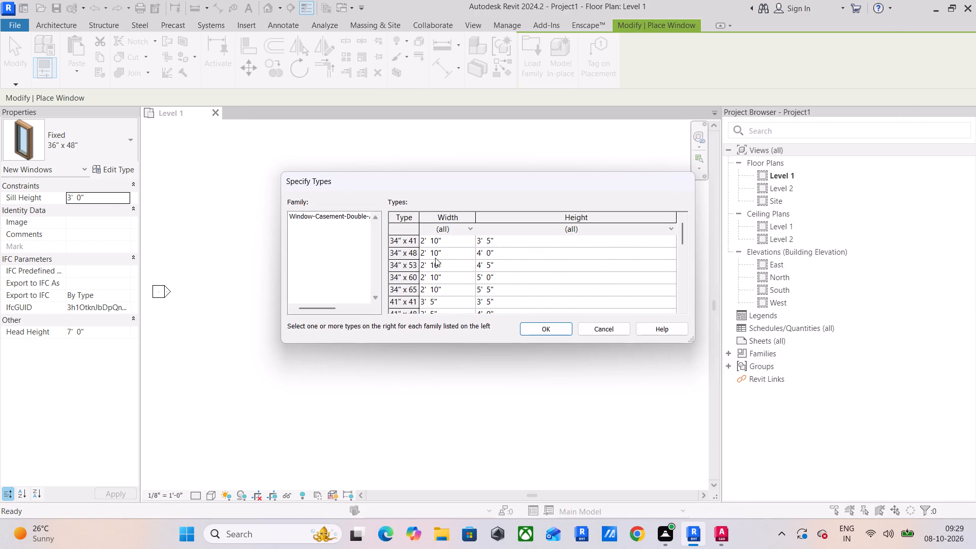
pyautogui.click(435, 265)
pyautogui.click(560, 326)
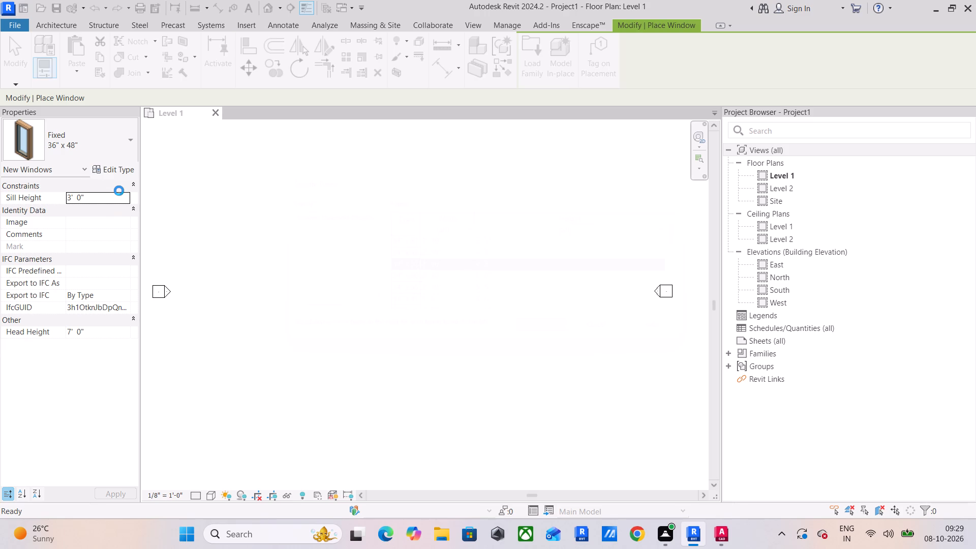
# Duplicate the 34" x 53" double casement-awning window type as 4' x 5' Window.
pyautogui.click(127, 169)
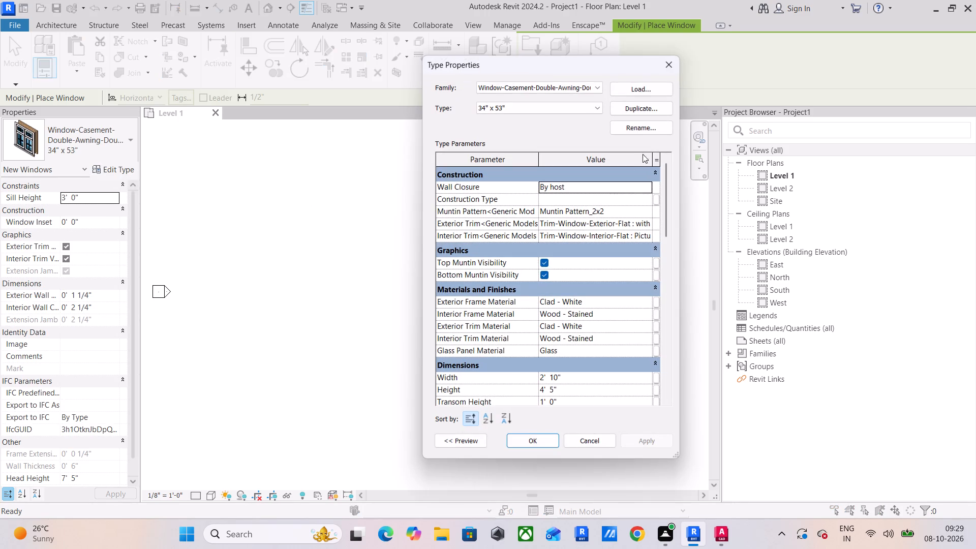
pyautogui.click(644, 104)
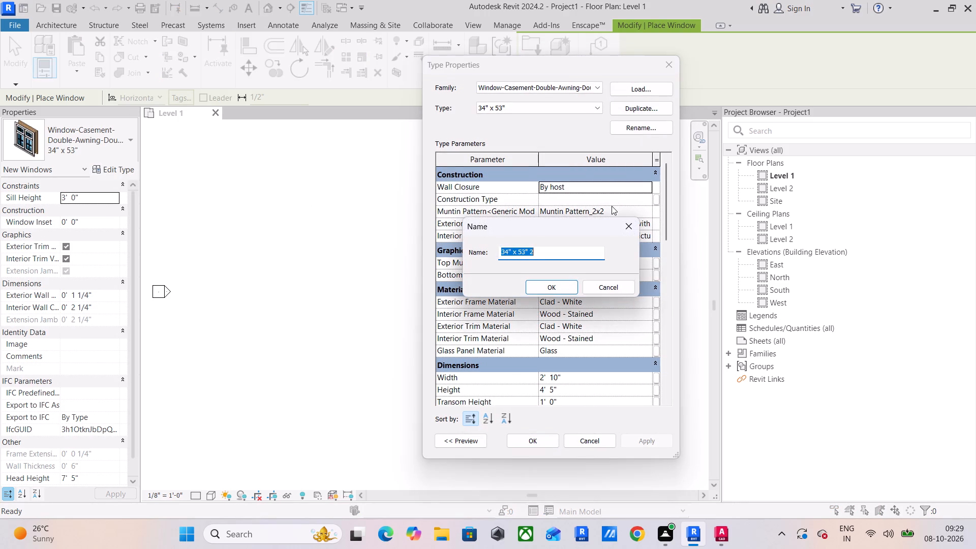
pyautogui.write('4;')
pyautogui.press('BackSpace')
pyautogui.write("'")
pyautogui.press('space')
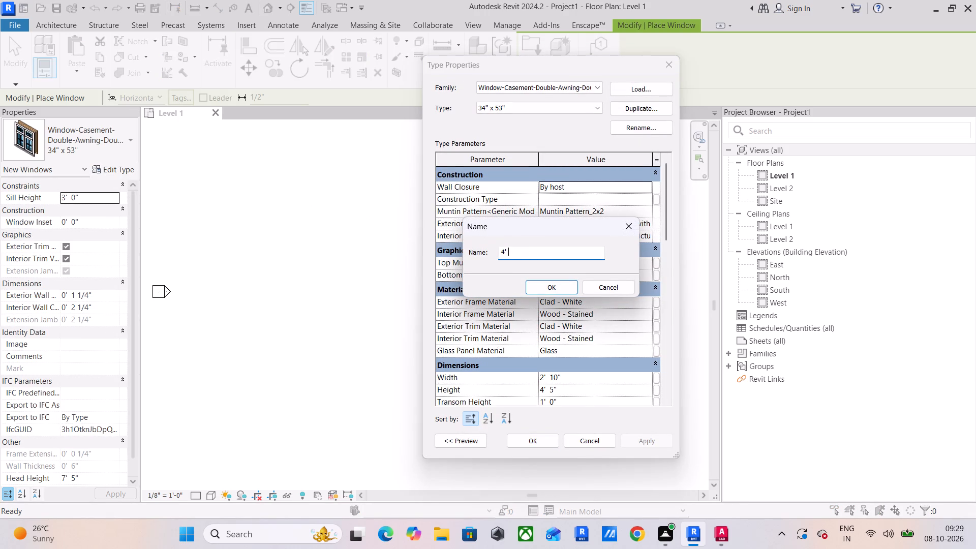
pyautogui.write("5'")
pyautogui.press('space')
pyautogui.press('BackSpace')
pyautogui.press('BackSpace')
pyautogui.press('BackSpace')
pyautogui.write('x')
pyautogui.press('space')
pyautogui.press('4')
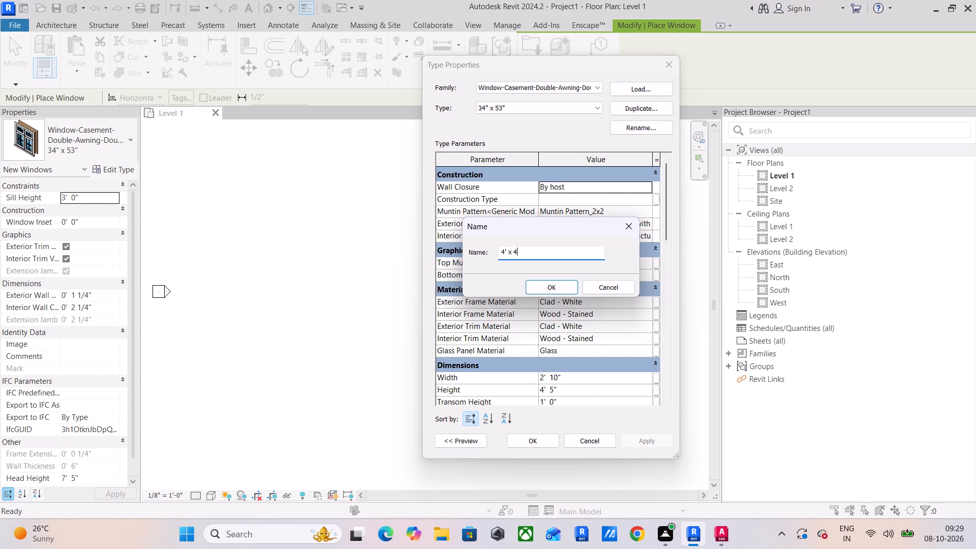
pyautogui.press('BackSpace')
pyautogui.write("5'")
pyautogui.press('space')
pyautogui.write('WIndow')
pyautogui.press('Left')
pyautogui.press('Left')
pyautogui.press('Left')
pyautogui.press('Left')
pyautogui.press('BackSpace')
pyautogui.press('i')
pyautogui.press('Return')
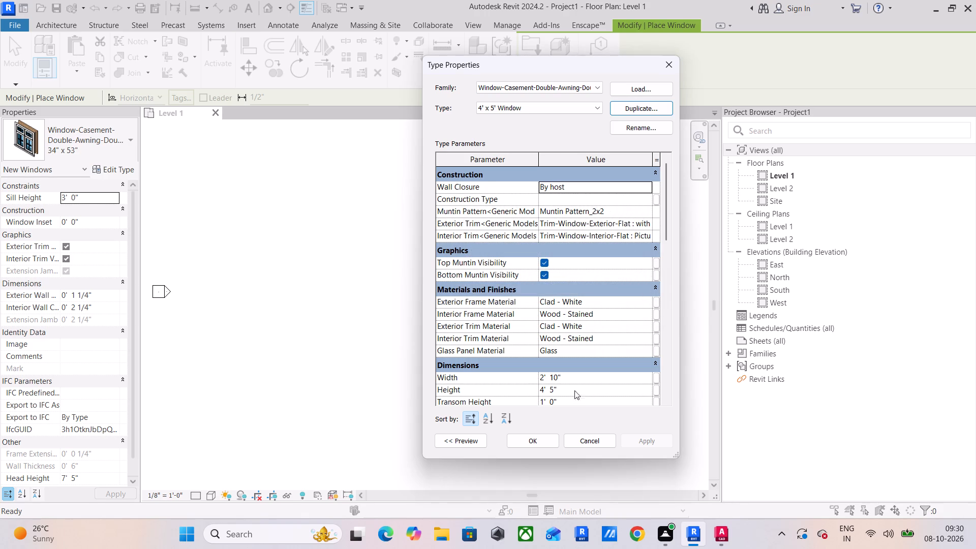
# Set the 4' x 5' Window type's width to 4' and height to 5', and save the type.
pyautogui.scroll(-2, 563, 373)
pyautogui.click(581, 314)
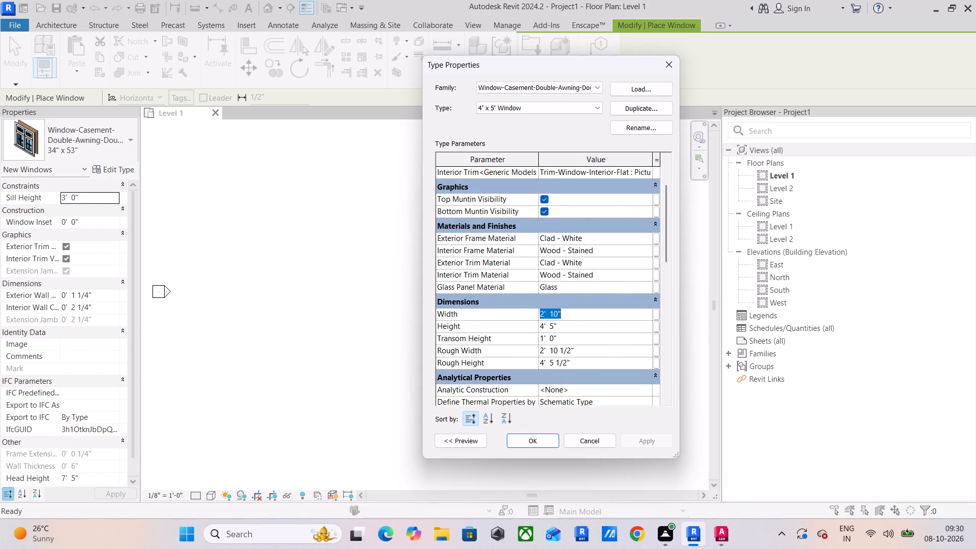
pyautogui.write("4'")
pyautogui.press('Return')
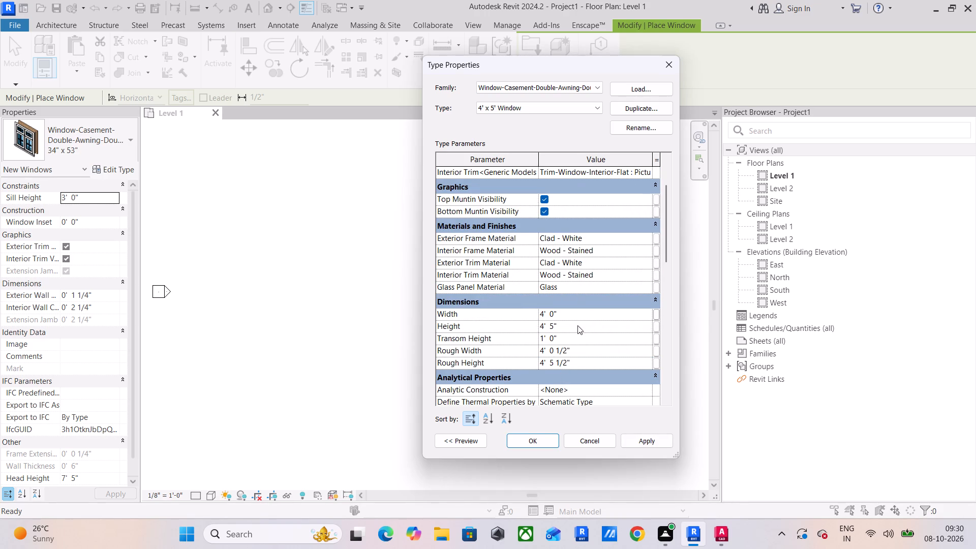
pyautogui.click(577, 325)
pyautogui.press('5')
pyautogui.press("'")
pyautogui.press('Return')
pyautogui.click(637, 441)
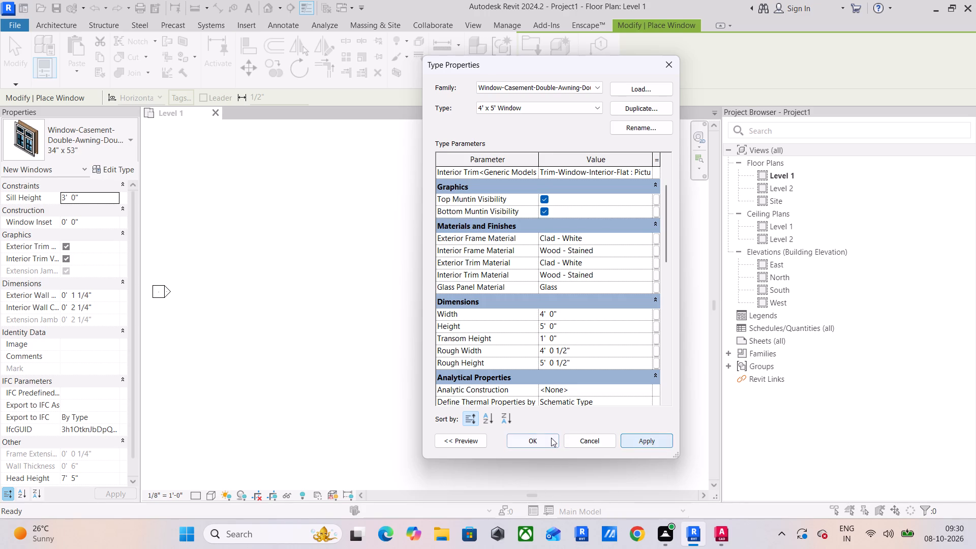
pyautogui.click(551, 438)
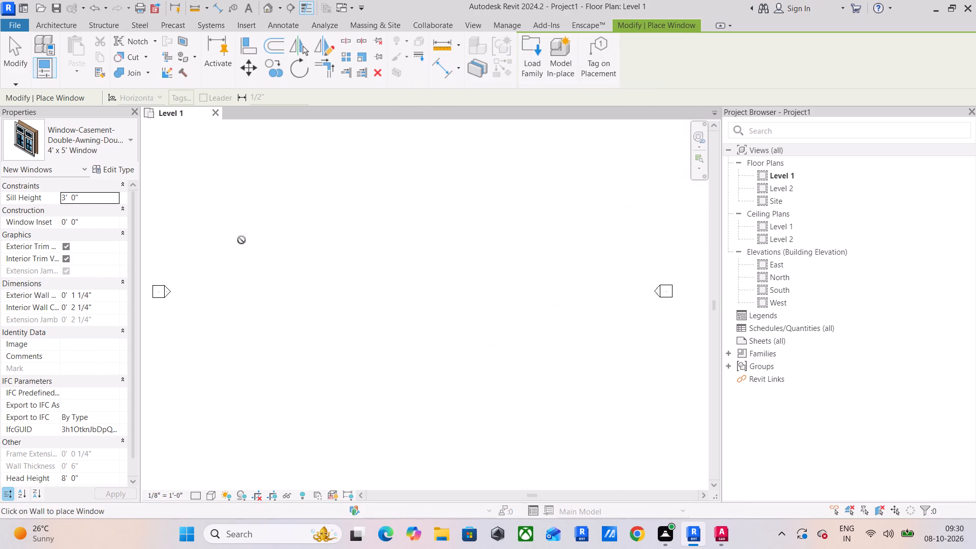
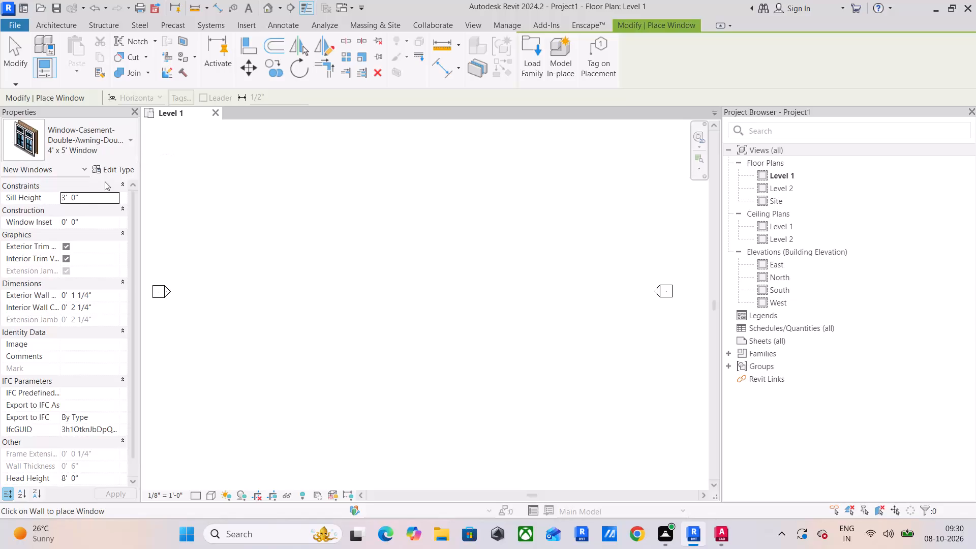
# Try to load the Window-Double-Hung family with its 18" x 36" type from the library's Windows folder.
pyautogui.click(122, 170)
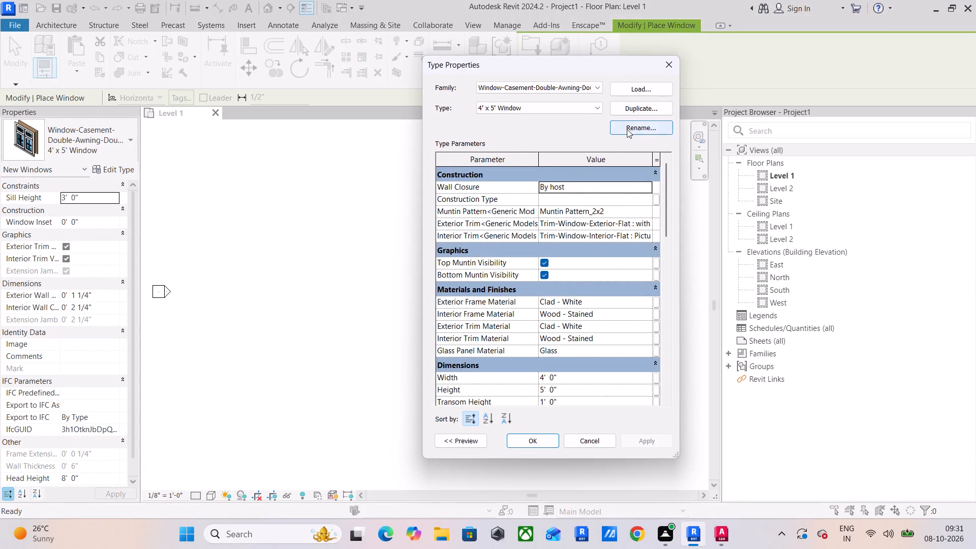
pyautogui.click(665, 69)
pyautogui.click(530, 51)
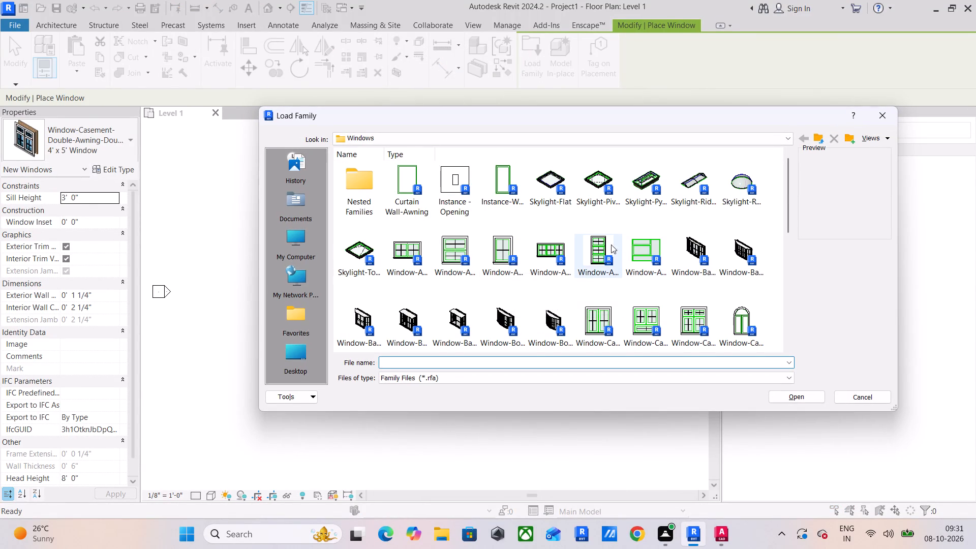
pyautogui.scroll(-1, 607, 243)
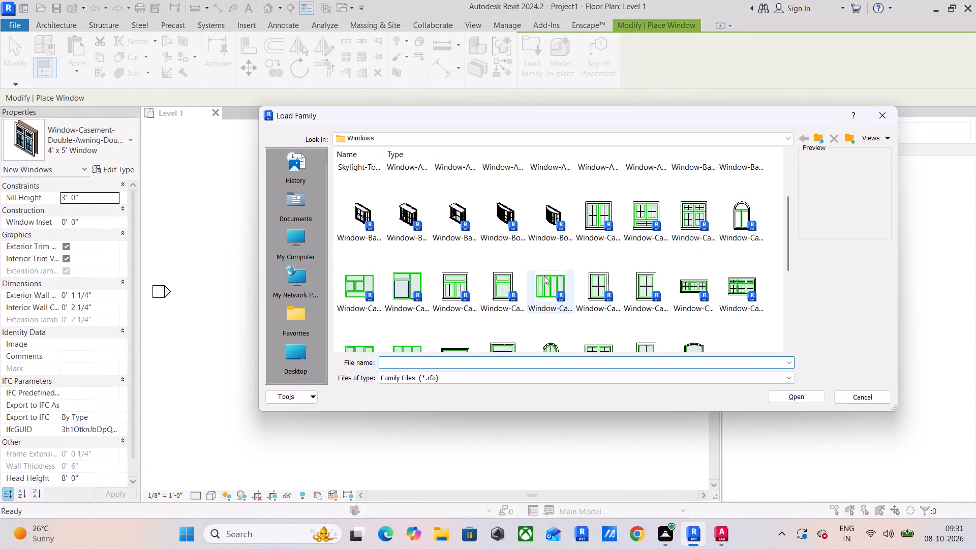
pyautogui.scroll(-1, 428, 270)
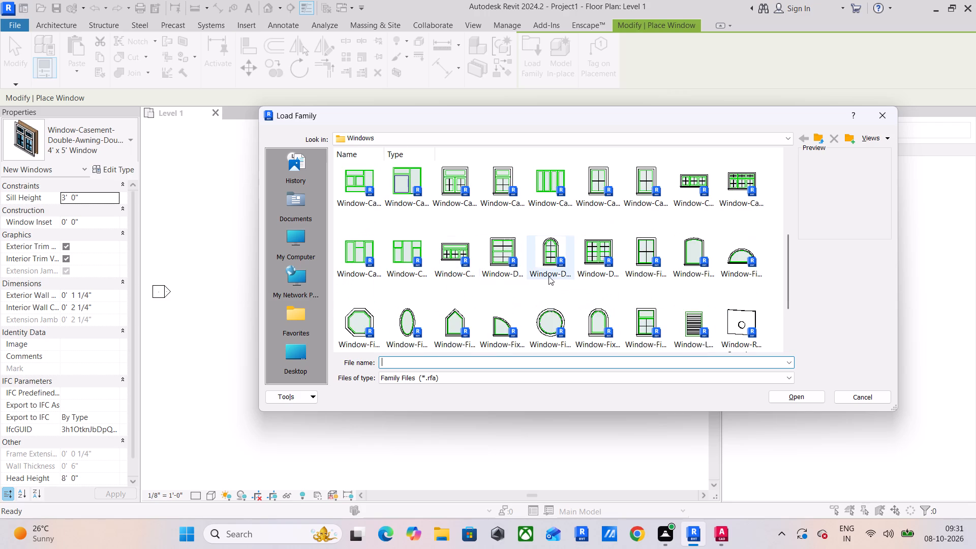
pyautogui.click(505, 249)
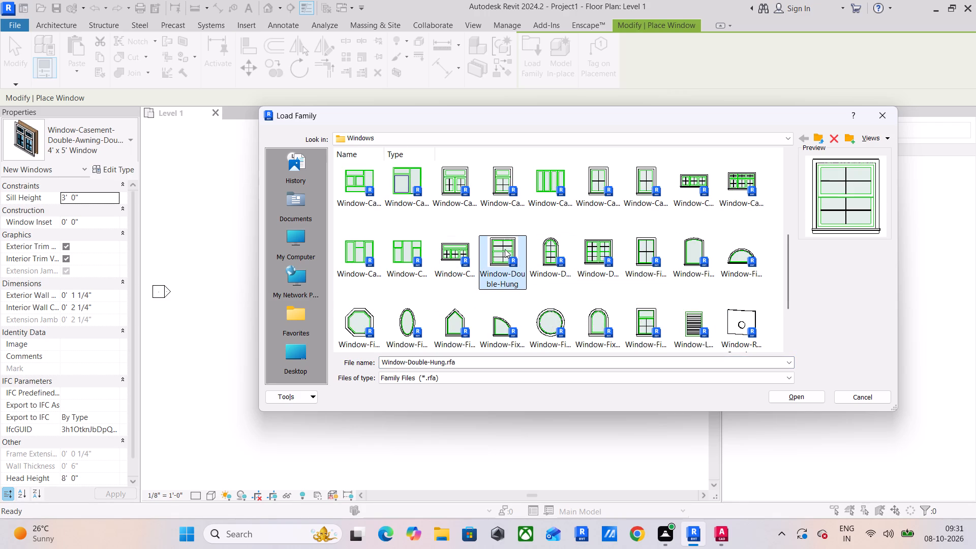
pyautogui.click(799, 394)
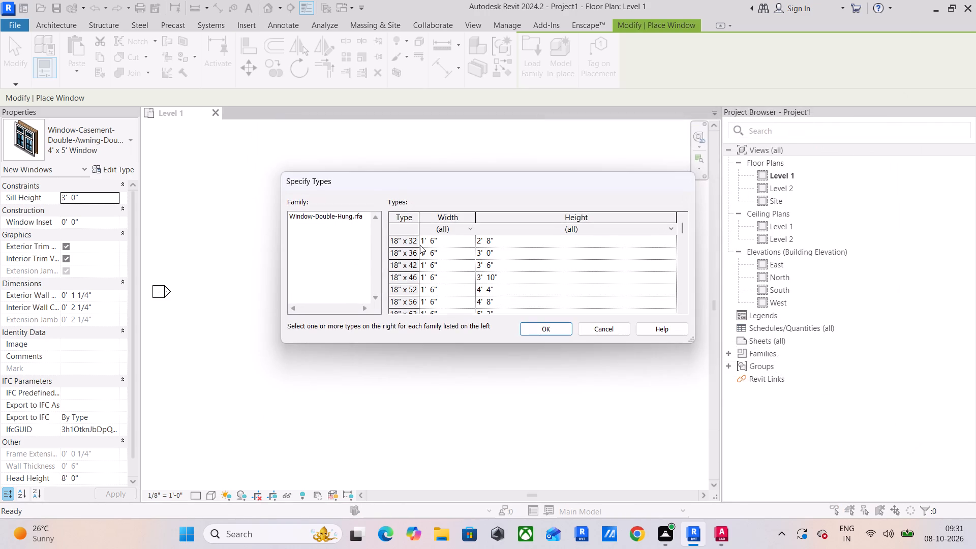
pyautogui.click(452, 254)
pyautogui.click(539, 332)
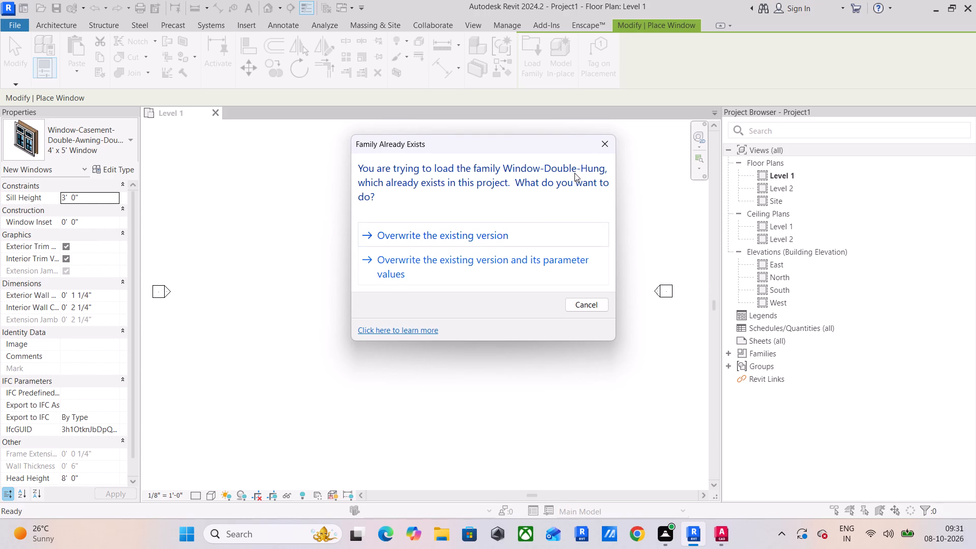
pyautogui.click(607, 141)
# Duplicate the Window-Double-Hung 24" x 42" type as 2' x 2' Washrom Window.
pyautogui.click(134, 137)
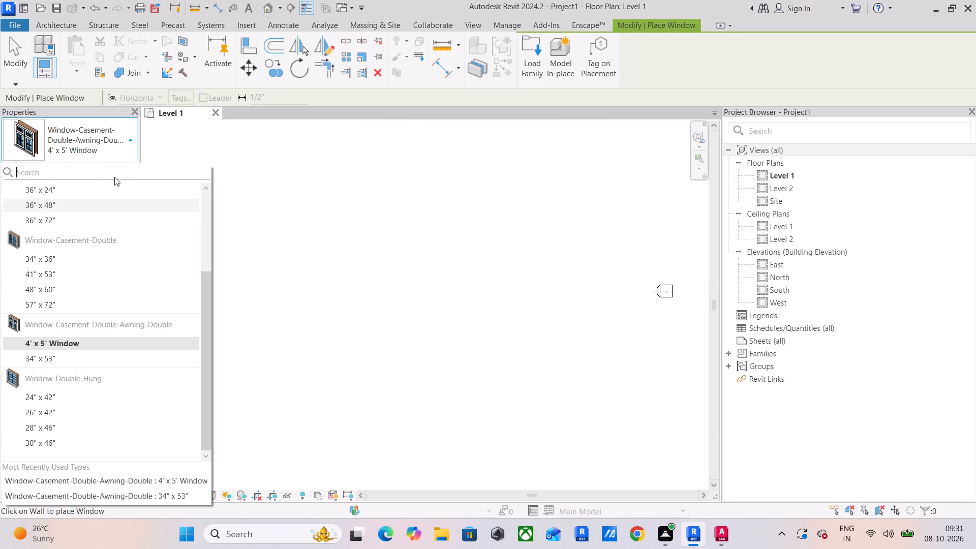
pyautogui.scroll(-2, 54, 296)
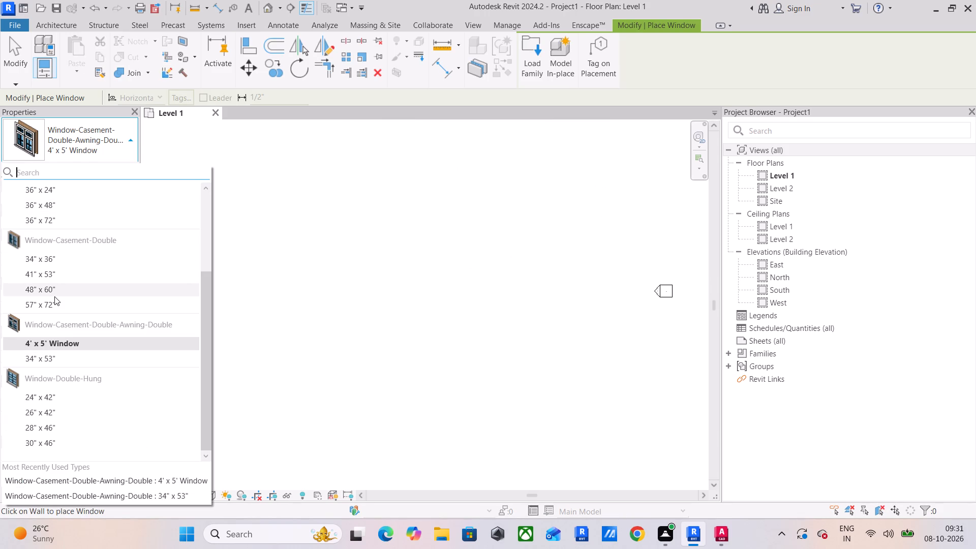
pyautogui.click(52, 396)
pyautogui.click(52, 396)
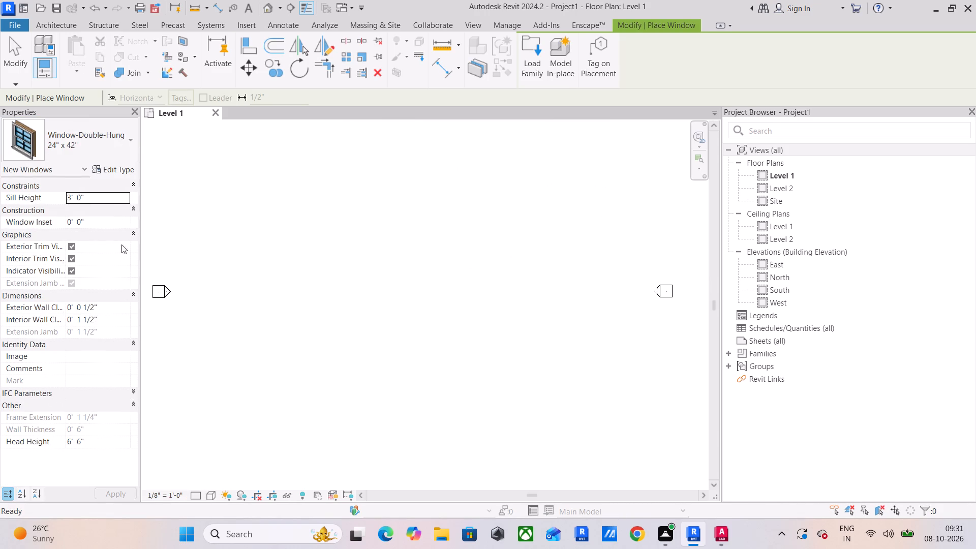
pyautogui.click(116, 169)
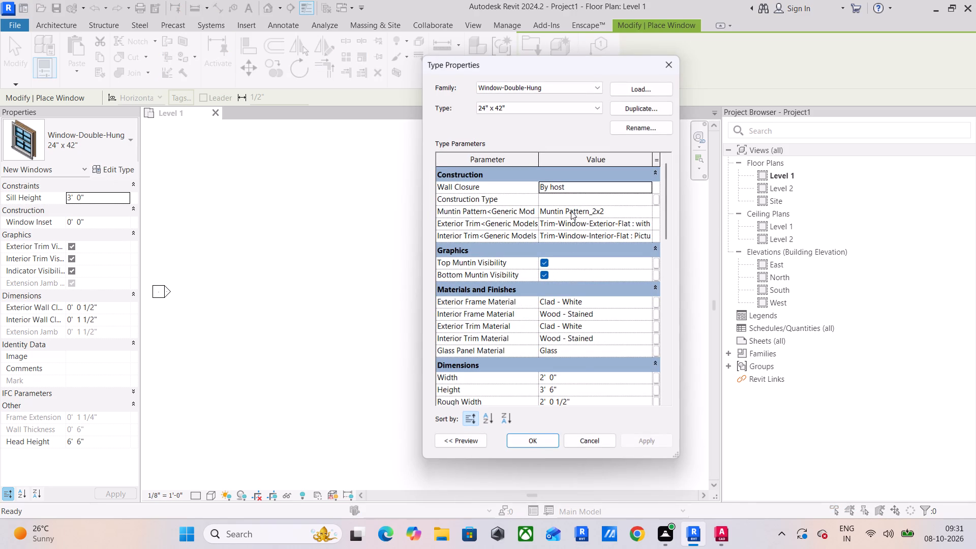
pyautogui.click(632, 109)
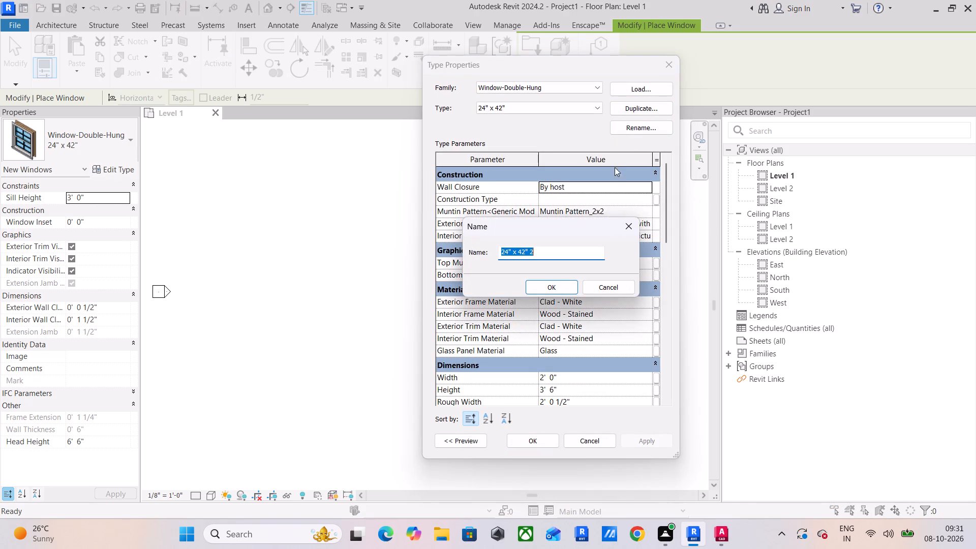
pyautogui.write("2'2")
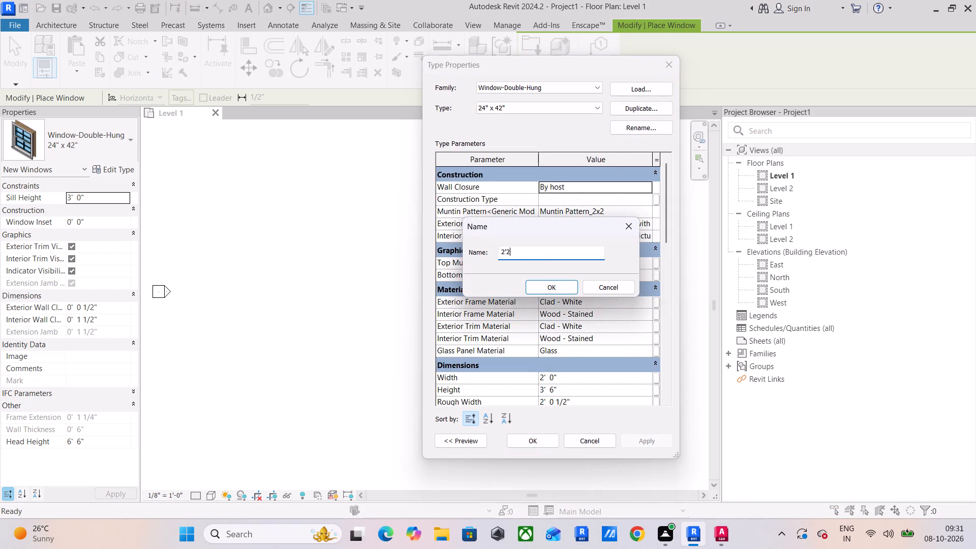
pyautogui.press('BackSpace')
pyautogui.write('x')
pyautogui.press('space')
pyautogui.press('BackSpace')
pyautogui.press('BackSpace')
pyautogui.press('space')
pyautogui.write("x2'")
pyautogui.press('space')
pyautogui.press('BackSpace')
pyautogui.press('BackSpace')
pyautogui.press('space')
pyautogui.press('BackSpace')
pyautogui.press('BackSpace')
pyautogui.press('space')
pyautogui.write("2'")
pyautogui.press('space')
pyautogui.write('Wash')
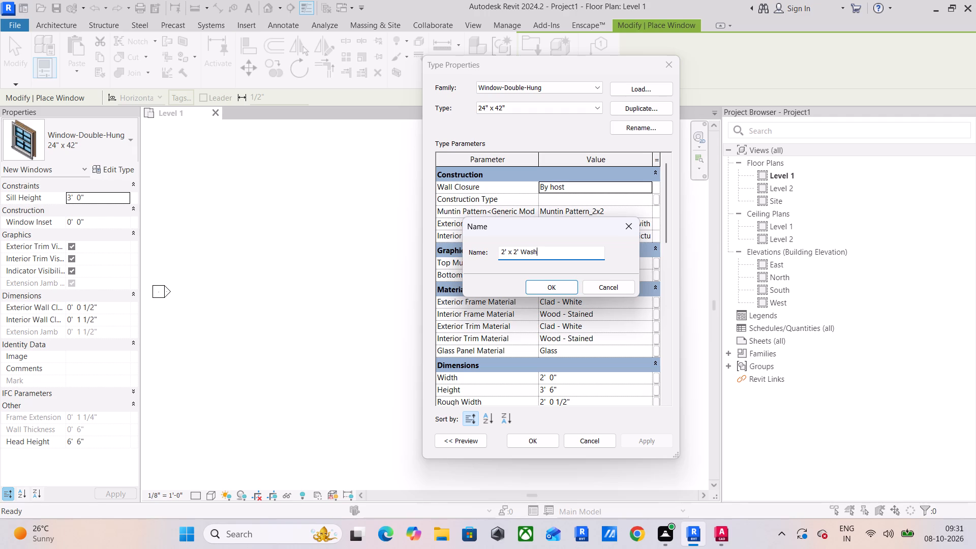
pyautogui.write('rom')
pyautogui.press('space')
pyautogui.write('Window')
pyautogui.press('Return')
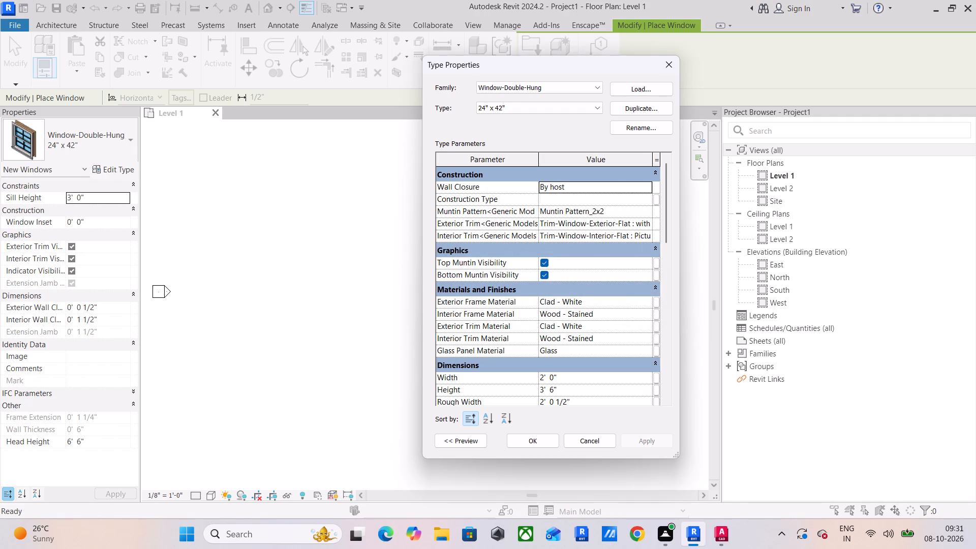
# Set the 2' x 2' Washrom Window type's height to 2' and save the type.
pyautogui.scroll(-2, 590, 356)
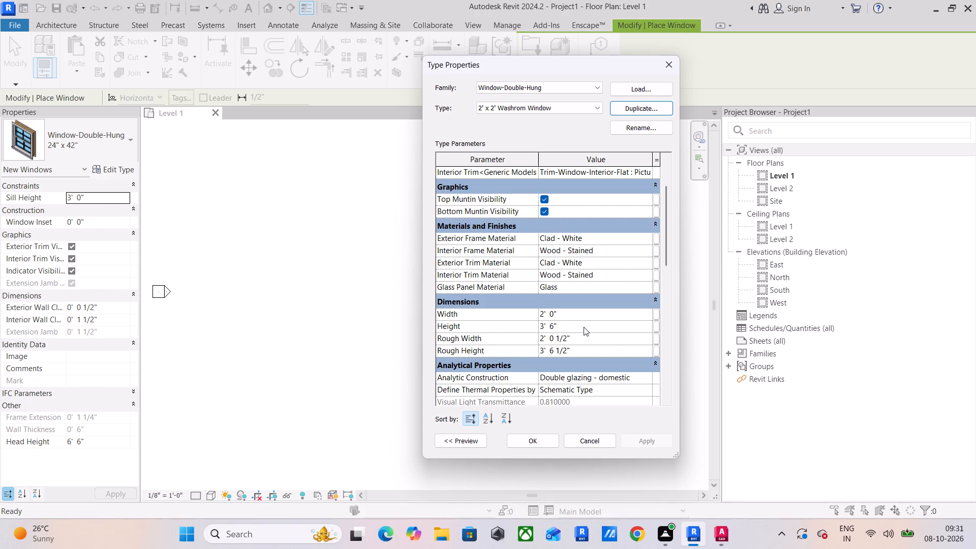
pyautogui.click(584, 323)
pyautogui.press('2')
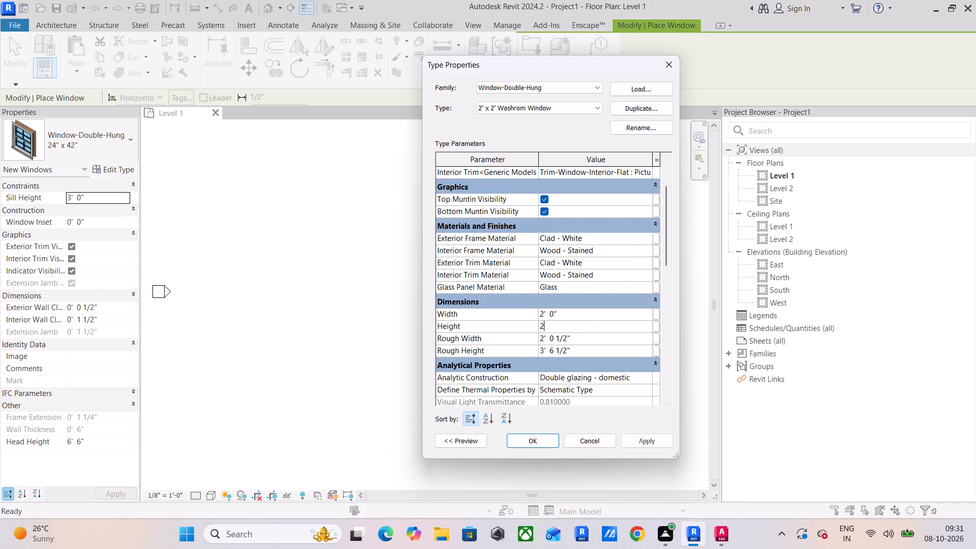
pyautogui.press("'")
pyautogui.press('Return')
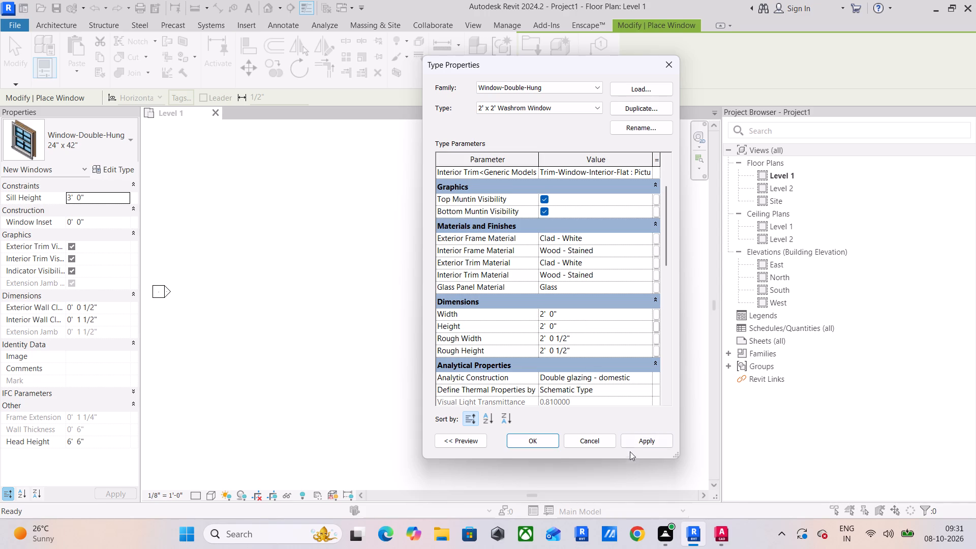
pyautogui.click(641, 442)
pyautogui.click(522, 437)
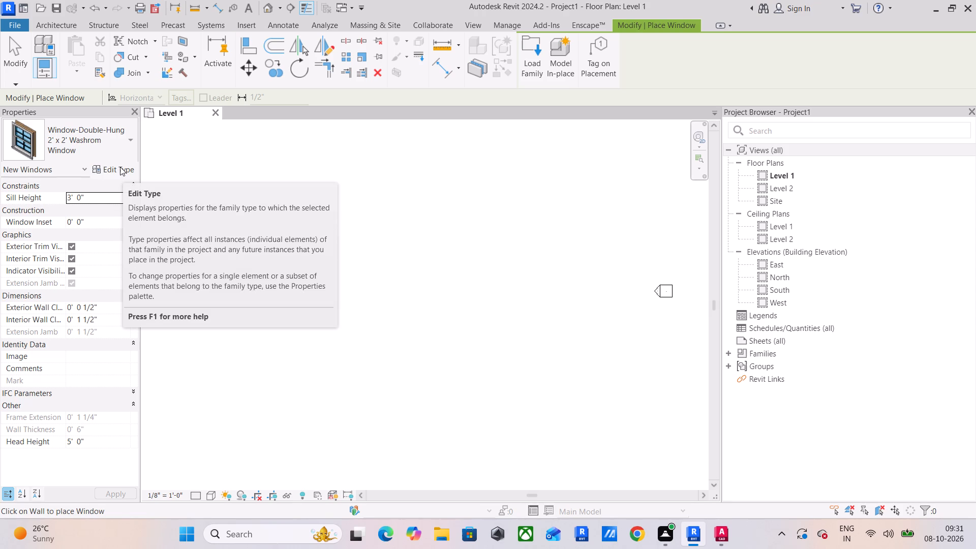
# Duplicate the Fixed window family's 16" x 24" type as 2' x 5'.
pyautogui.click(128, 147)
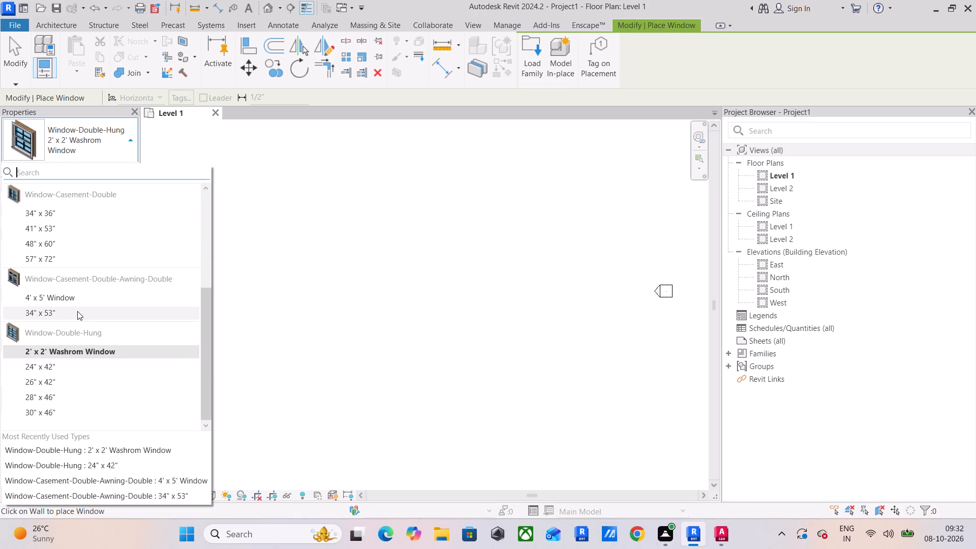
pyautogui.scroll(-4, 77, 311)
pyautogui.scroll(3, 87, 312)
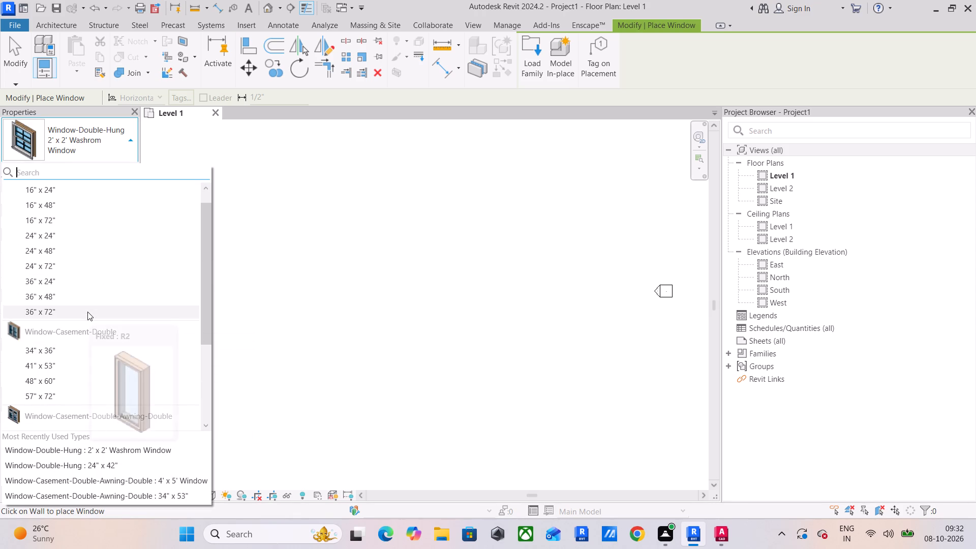
pyautogui.scroll(2, 87, 312)
pyautogui.scroll(-4, 87, 312)
pyautogui.scroll(4, 88, 312)
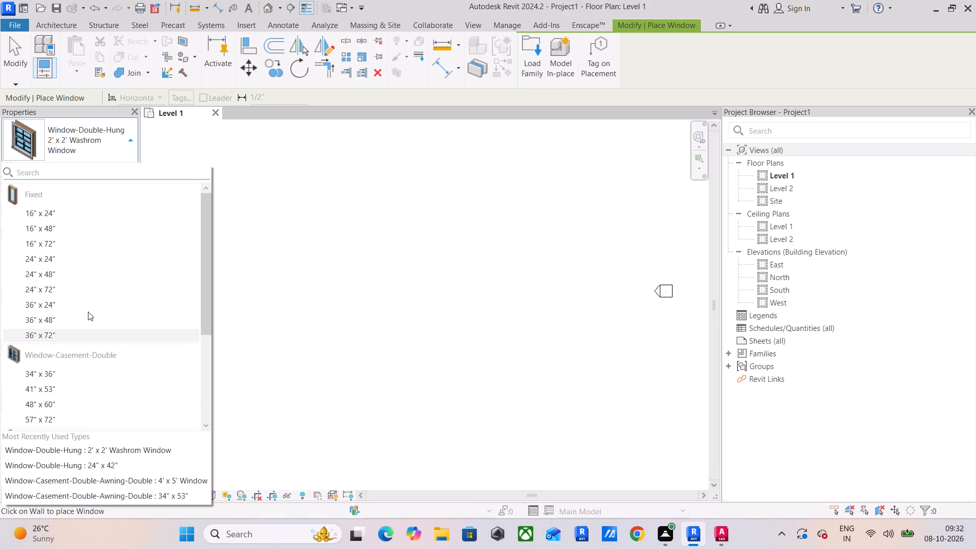
pyautogui.click(104, 218)
pyautogui.click(115, 173)
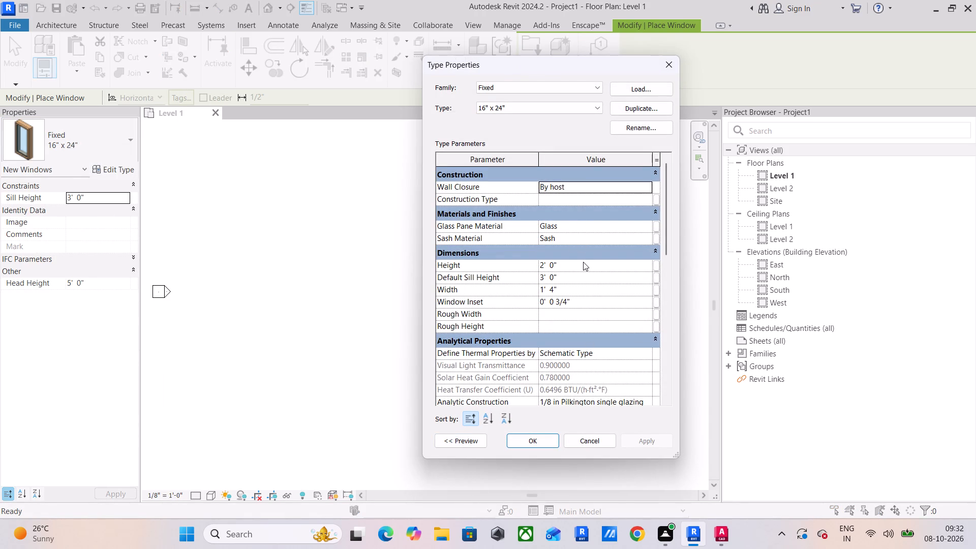
pyautogui.click(570, 287)
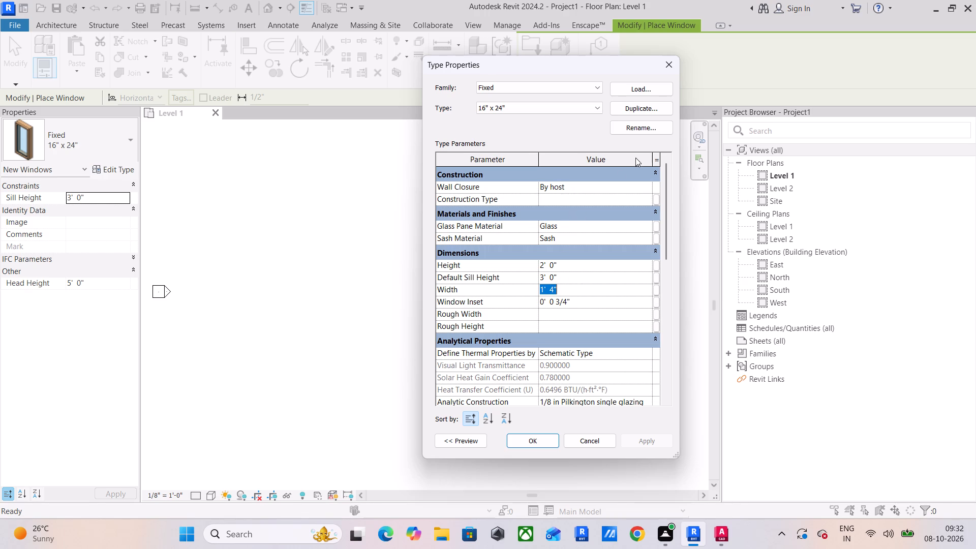
pyautogui.click(637, 109)
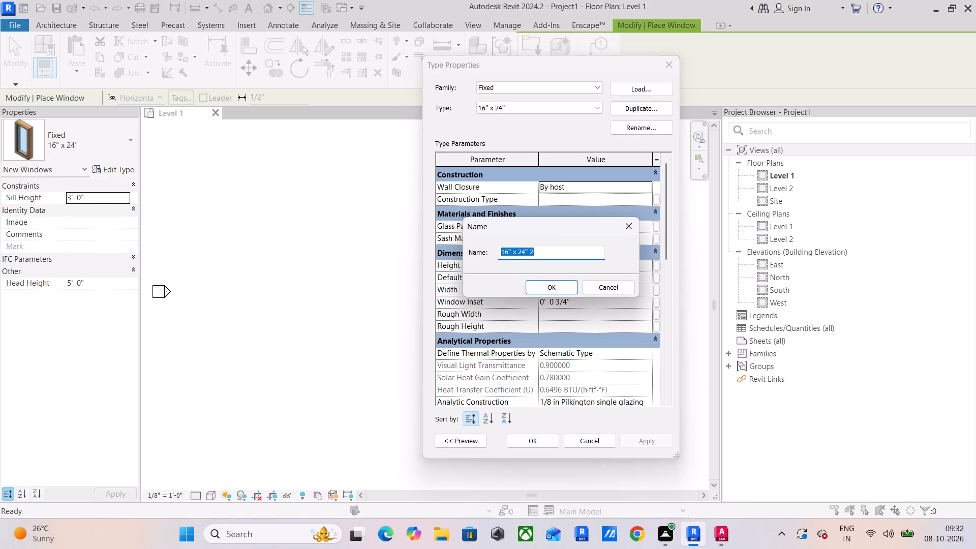
pyautogui.write("2'")
pyautogui.press('space')
pyautogui.write('x')
pyautogui.press('space')
pyautogui.write("5'")
pyautogui.press('Return')
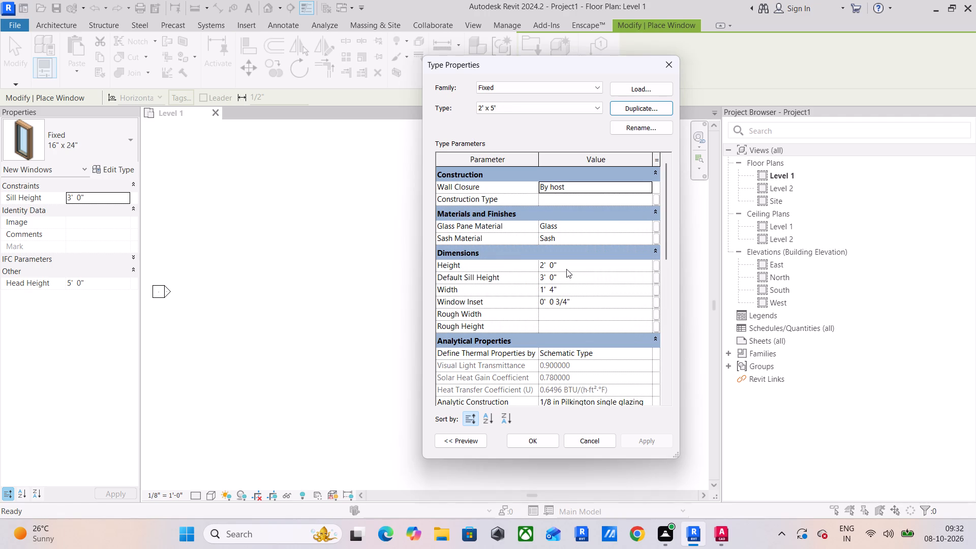
# Set the Fixed 2' x 5' window type's height to 5' and width to 2', and save the type.
pyautogui.click(578, 263)
pyautogui.write("5'")
pyautogui.press('Return')
pyautogui.click(604, 277)
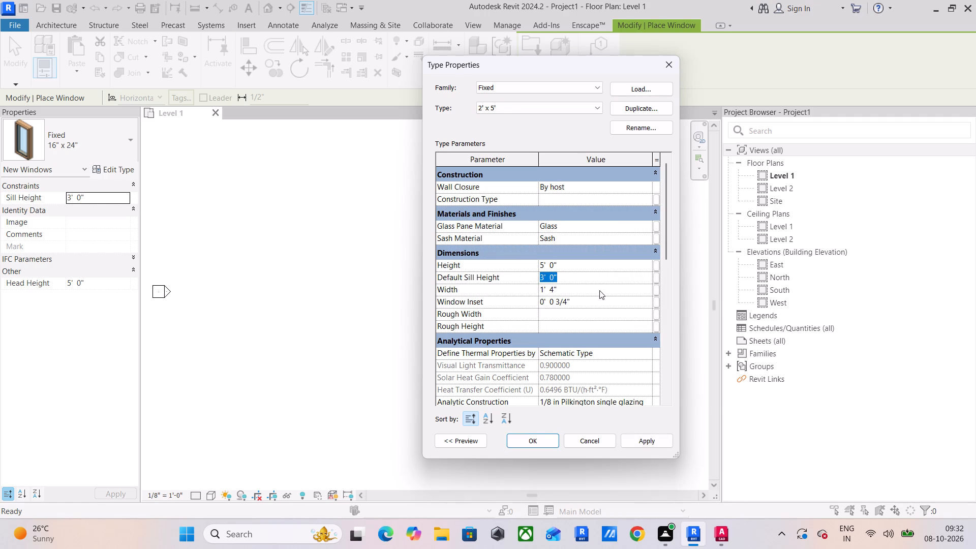
pyautogui.click(599, 290)
pyautogui.press('2')
pyautogui.press("'")
pyautogui.press(';')
pyautogui.press('Return')
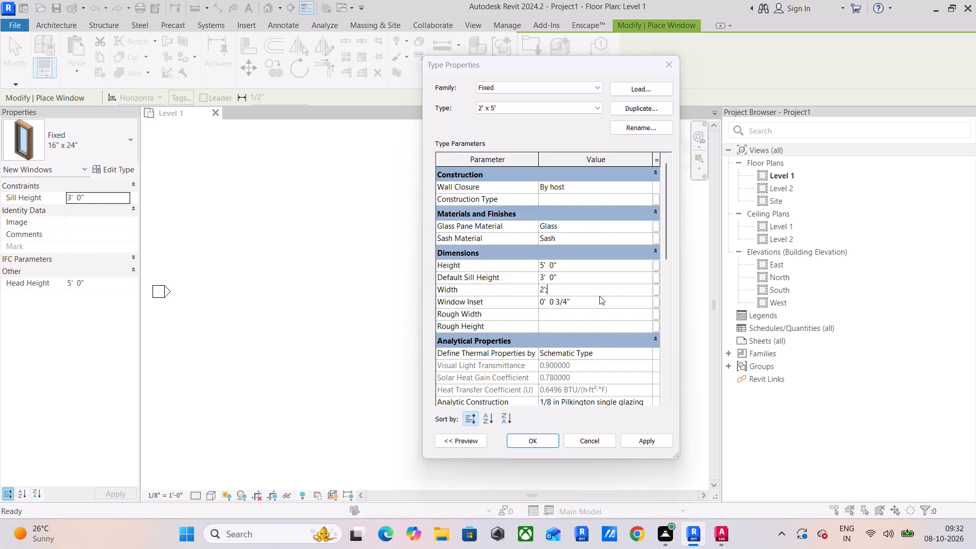
pyautogui.click(582, 207)
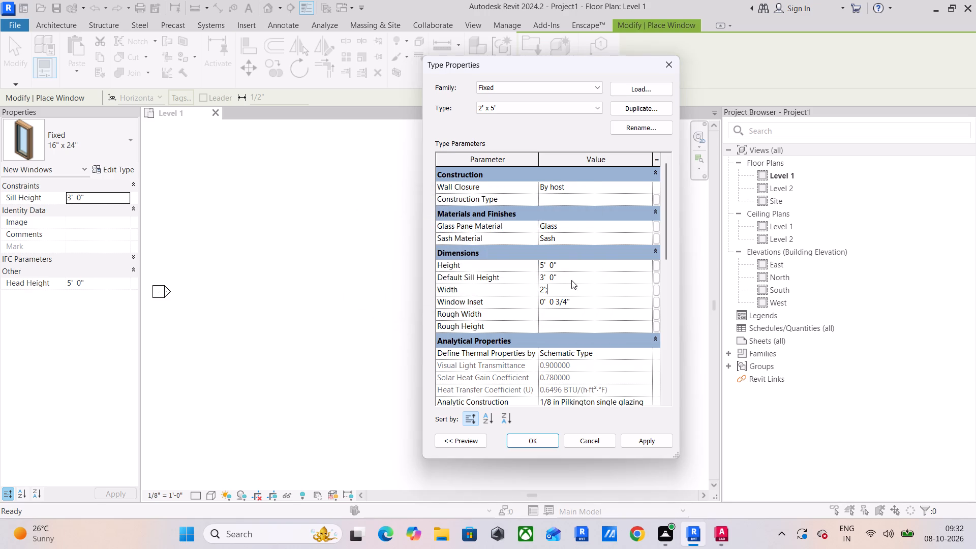
pyautogui.press('BackSpace')
pyautogui.click(530, 443)
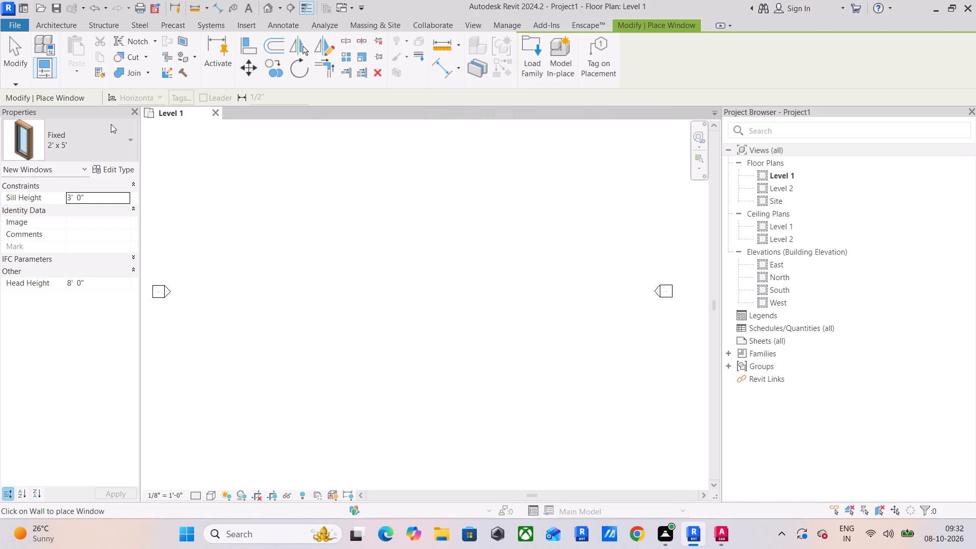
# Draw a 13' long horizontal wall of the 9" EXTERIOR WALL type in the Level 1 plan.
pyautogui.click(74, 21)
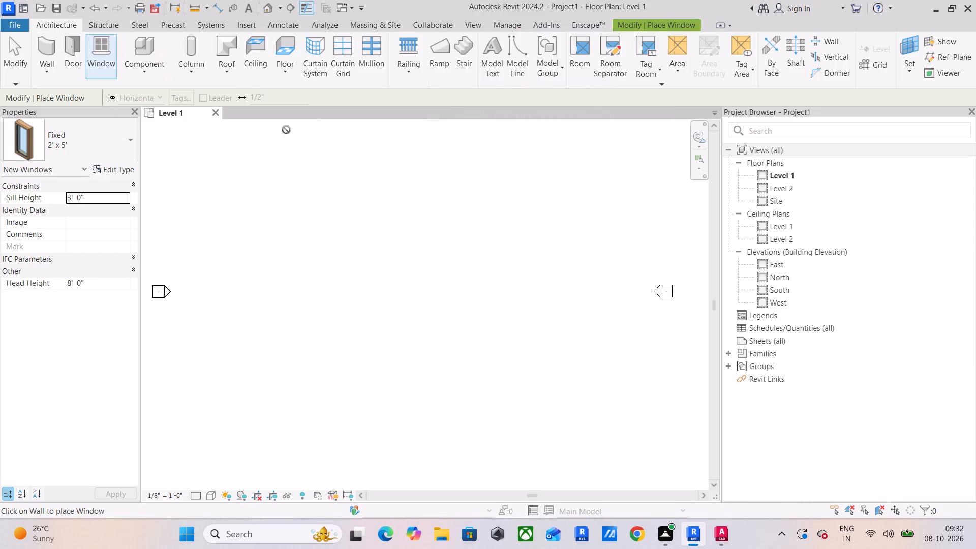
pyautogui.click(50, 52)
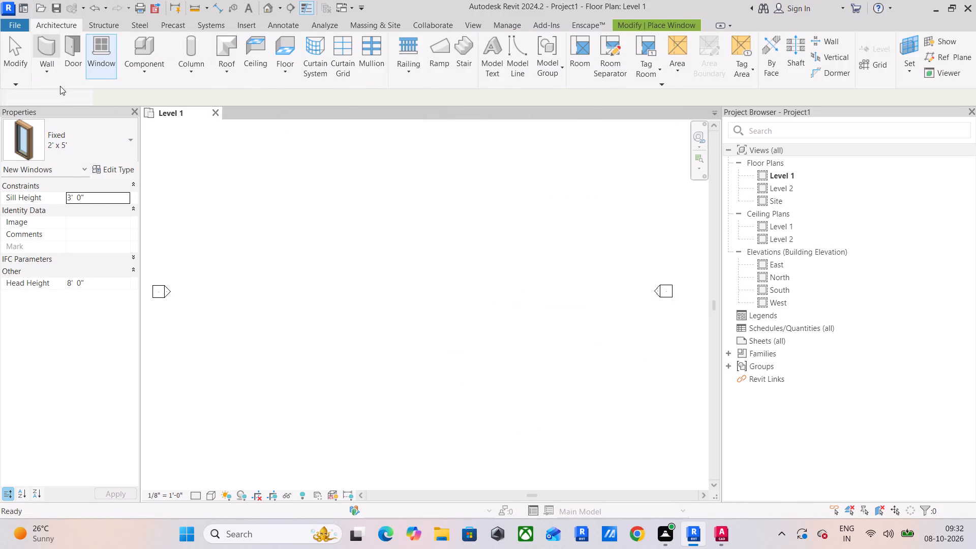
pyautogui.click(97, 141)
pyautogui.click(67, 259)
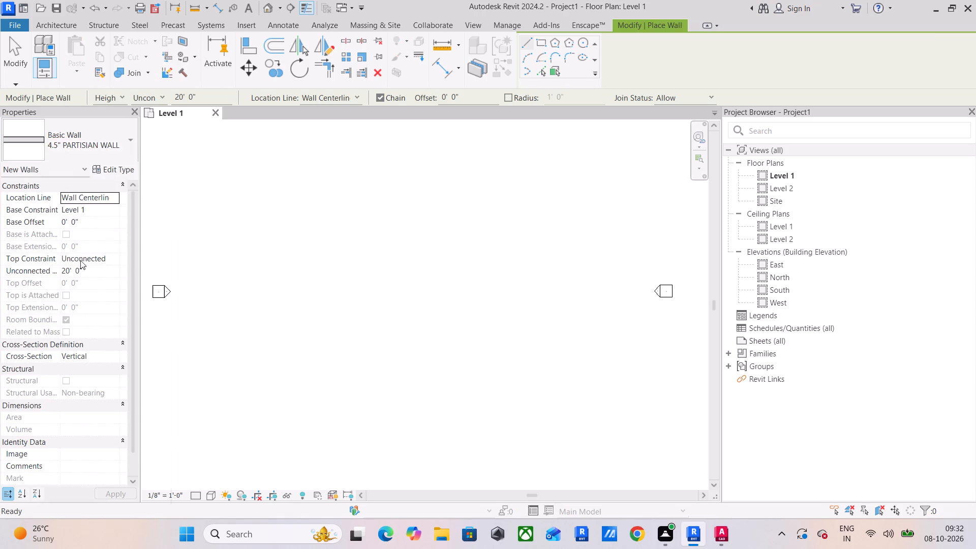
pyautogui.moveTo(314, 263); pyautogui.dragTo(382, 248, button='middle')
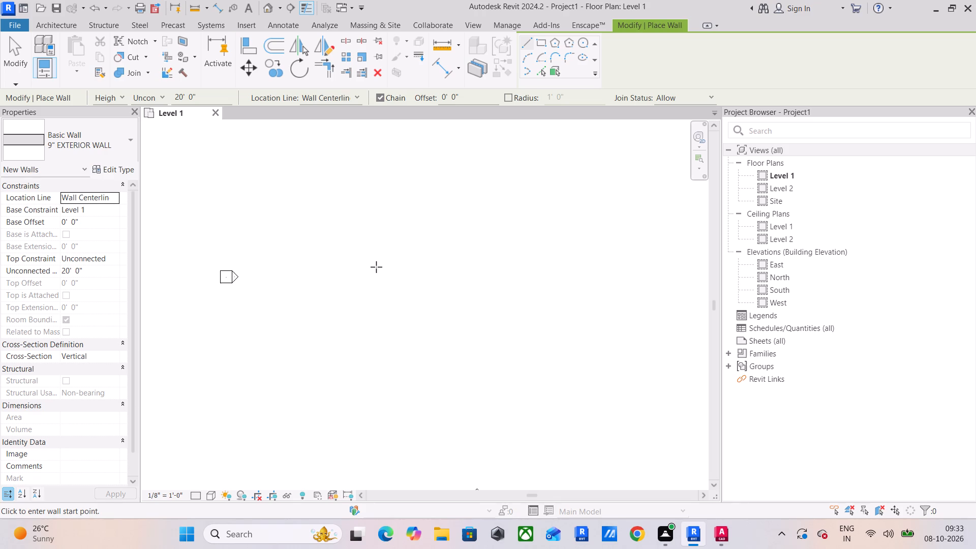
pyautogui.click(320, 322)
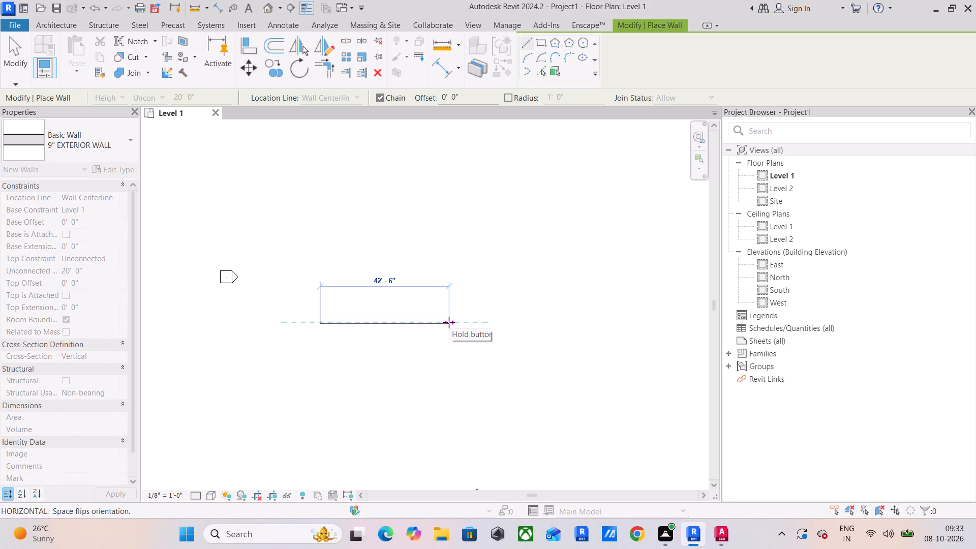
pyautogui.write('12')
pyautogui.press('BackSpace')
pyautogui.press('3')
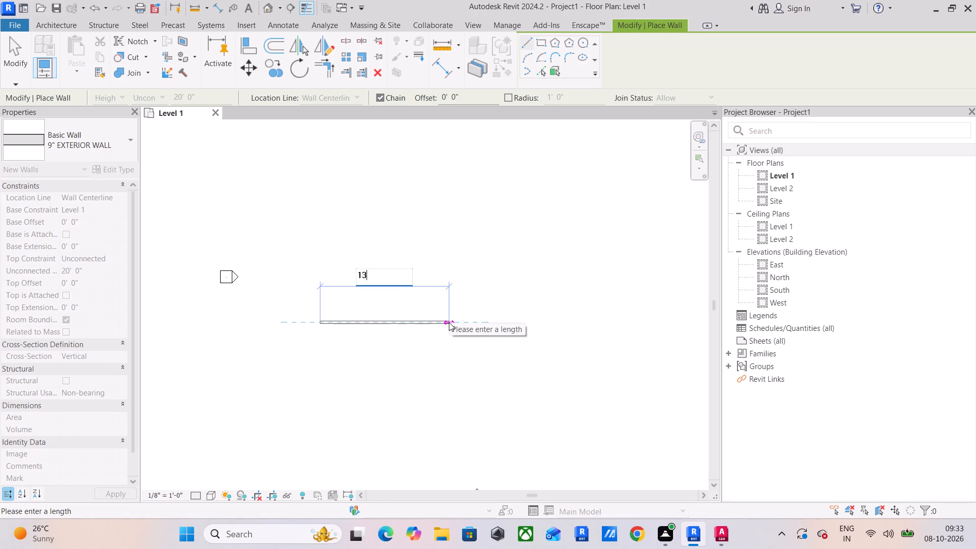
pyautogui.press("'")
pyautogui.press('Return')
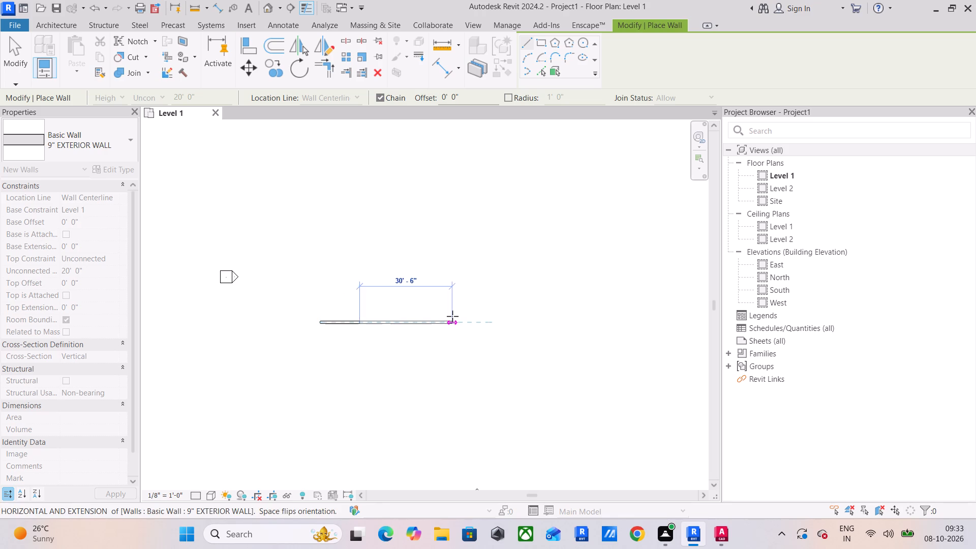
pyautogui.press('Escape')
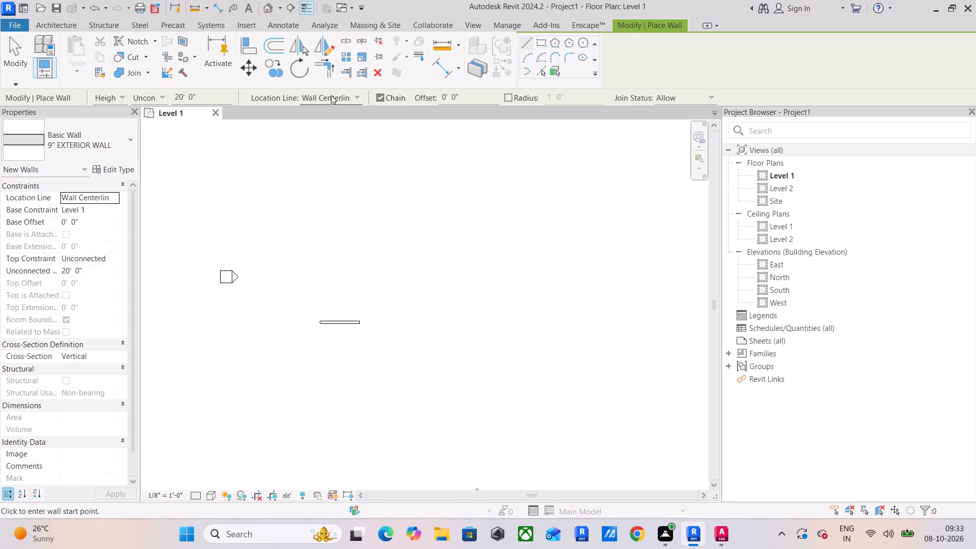
# Set the wall location line to Finish Face: Exterior and leave the Wall command.
pyautogui.click(337, 95)
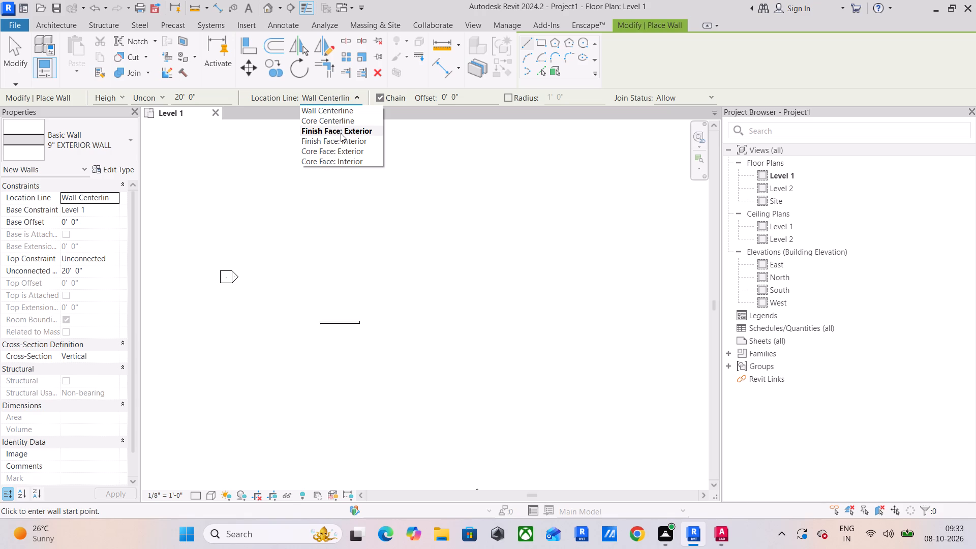
pyautogui.click(343, 132)
pyautogui.click(224, 95)
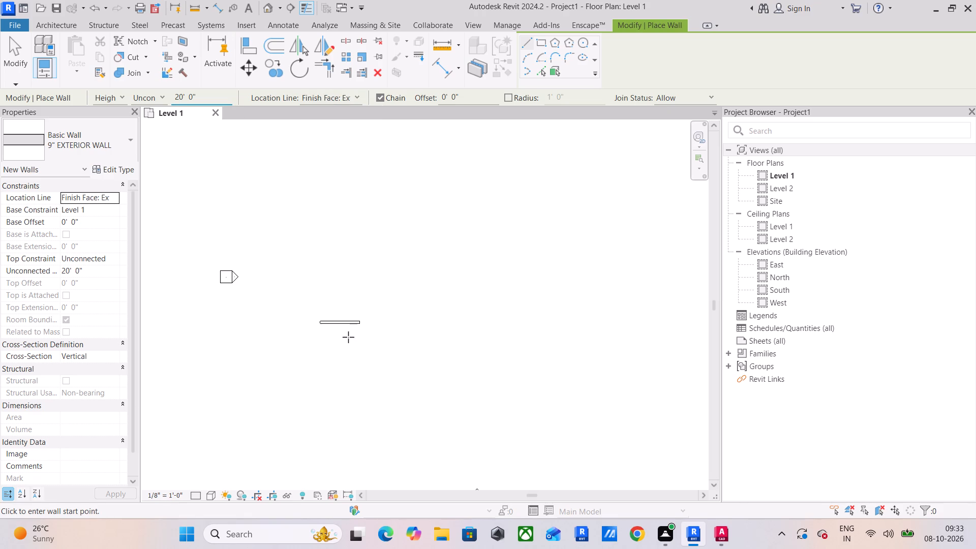
pyautogui.press('Escape')
pyautogui.press('Escape')
pyautogui.moveTo(284, 292); pyautogui.dragTo(286, 298)
pyautogui.press('Escape')
pyautogui.press('Escape')
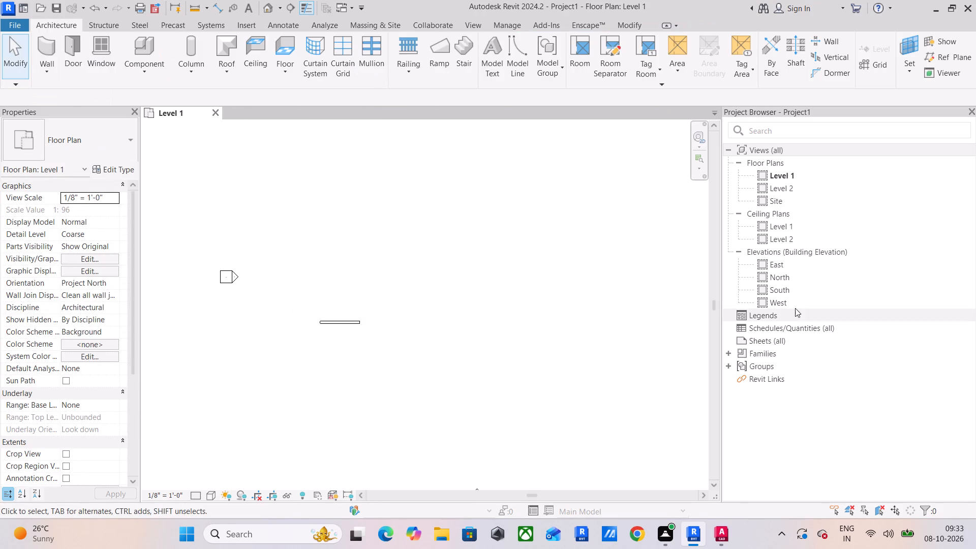
# Open the South elevation view.
pyautogui.doubleClick(782, 291)
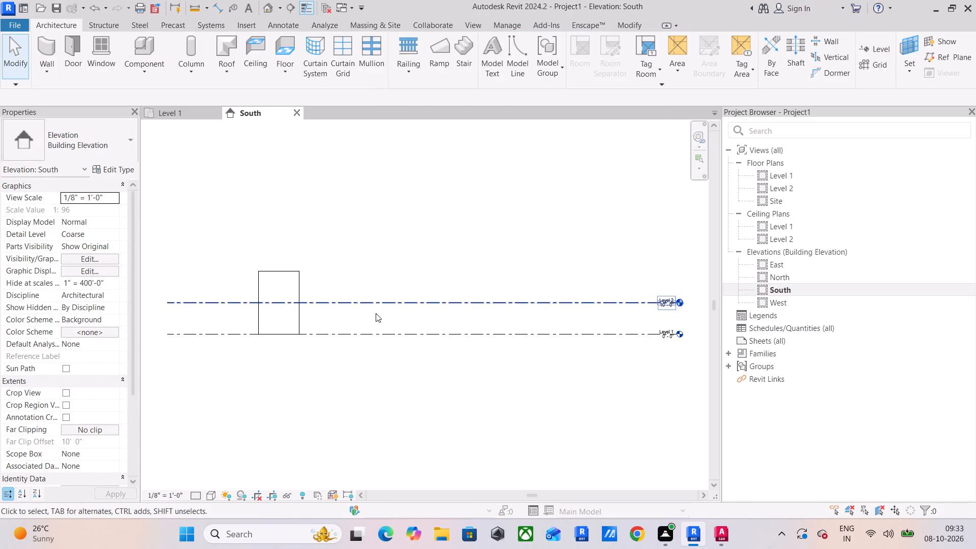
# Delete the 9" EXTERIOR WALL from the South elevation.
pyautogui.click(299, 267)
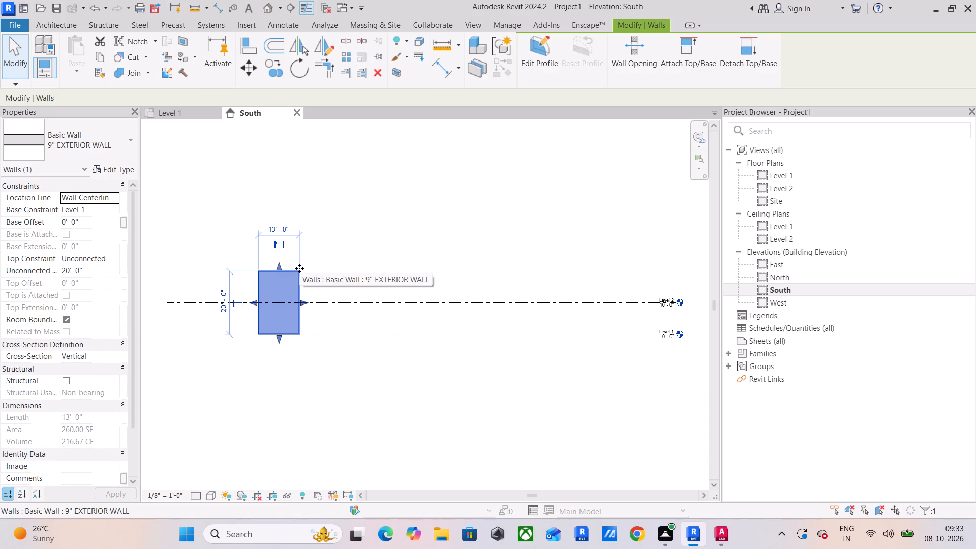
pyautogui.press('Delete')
# Set the elevation of Level 2 to 10'6".
pyautogui.scroll(1, 472, 323)
pyautogui.moveTo(425, 338); pyautogui.dragTo(250, 326, button='middle')
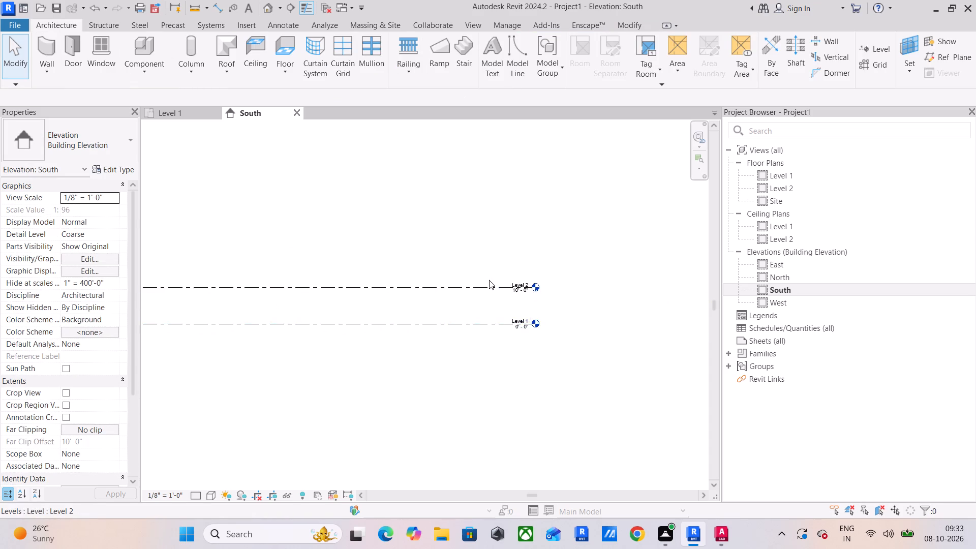
pyautogui.scroll(1, 489, 273)
pyautogui.scroll(6, 536, 306)
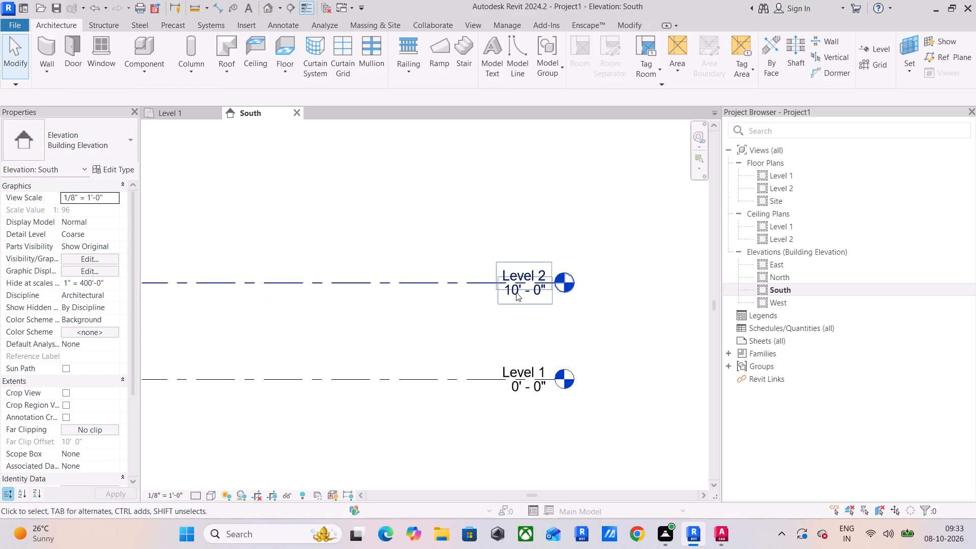
pyautogui.click(516, 290)
pyautogui.click(516, 290)
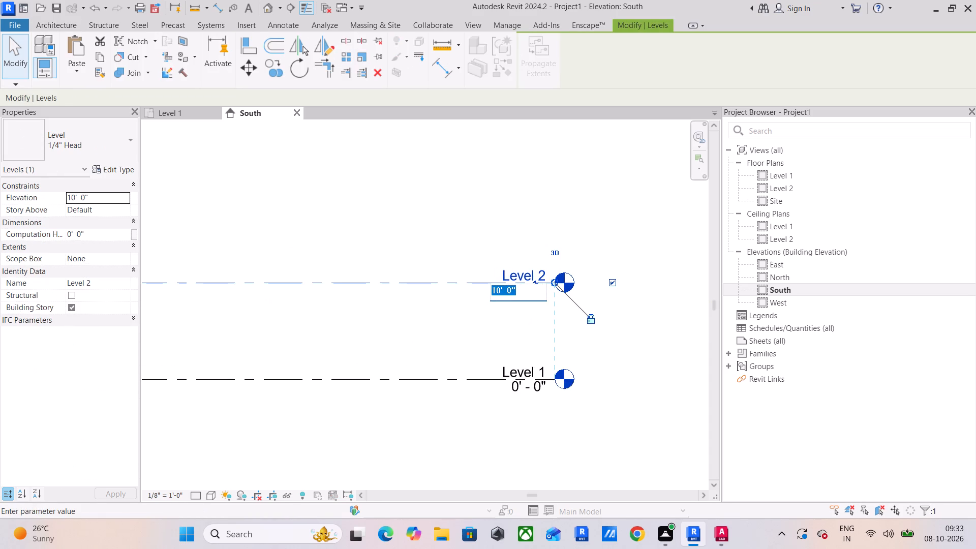
pyautogui.write('10\'6"')
pyautogui.press('Return')
# Rename Level 2 as First Floor, including its corresponding views.
pyautogui.scroll(3, 524, 272)
pyautogui.doubleClick(527, 263)
pyautogui.click(538, 266)
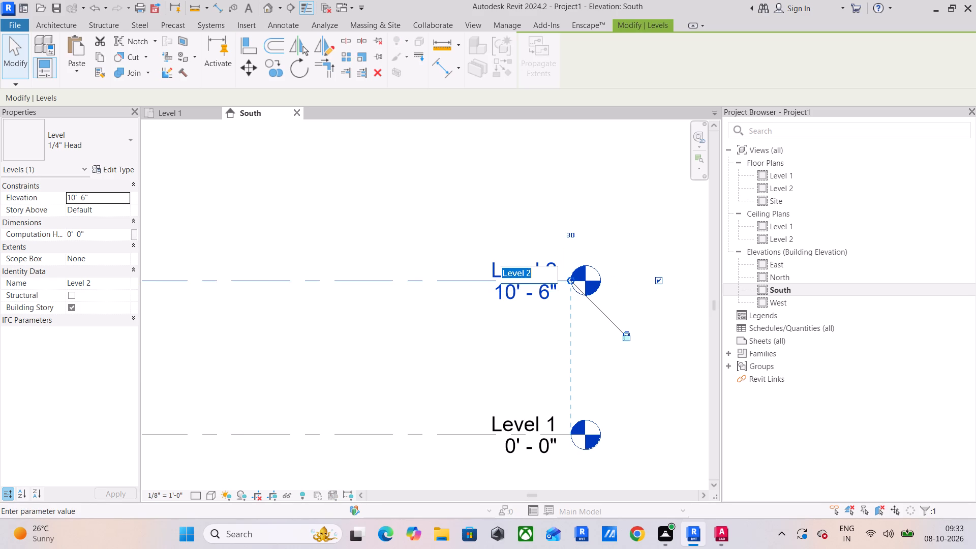
pyautogui.hotkey('shift', 'f')
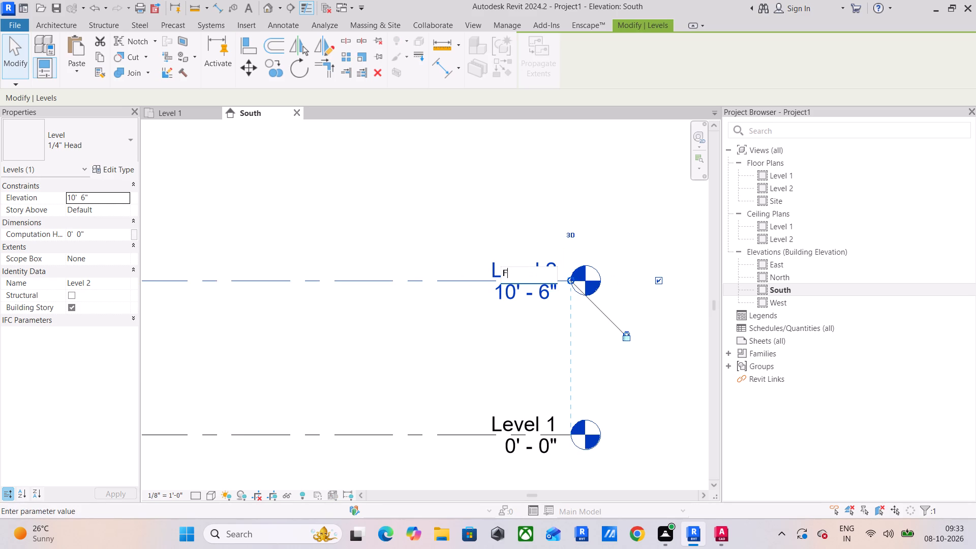
pyautogui.write('irst')
pyautogui.press('space')
pyautogui.write('Floor')
pyautogui.press('Return')
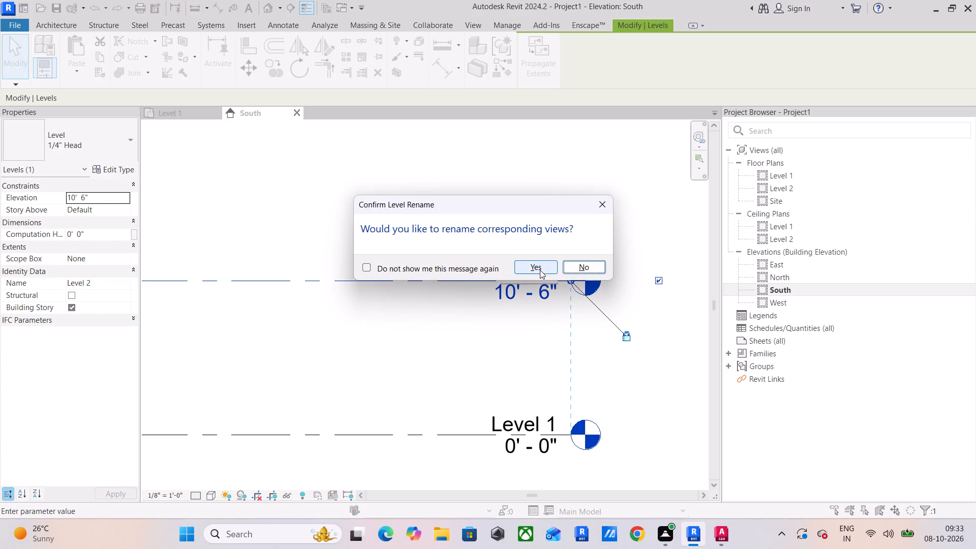
pyautogui.click(540, 270)
# Rename Level 1 as Ground Floor, including its corresponding views.
pyautogui.click(527, 420)
pyautogui.click(527, 420)
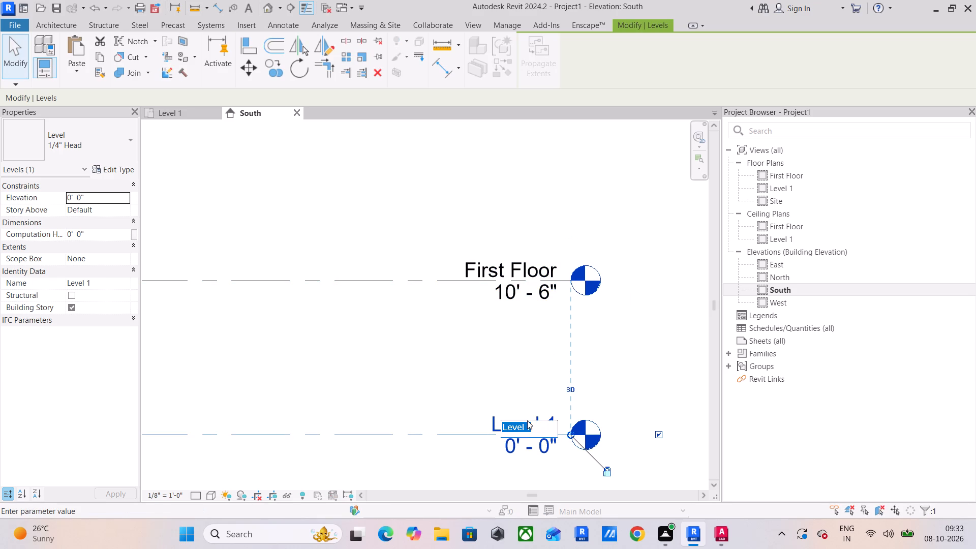
pyautogui.write('Ground Floor')
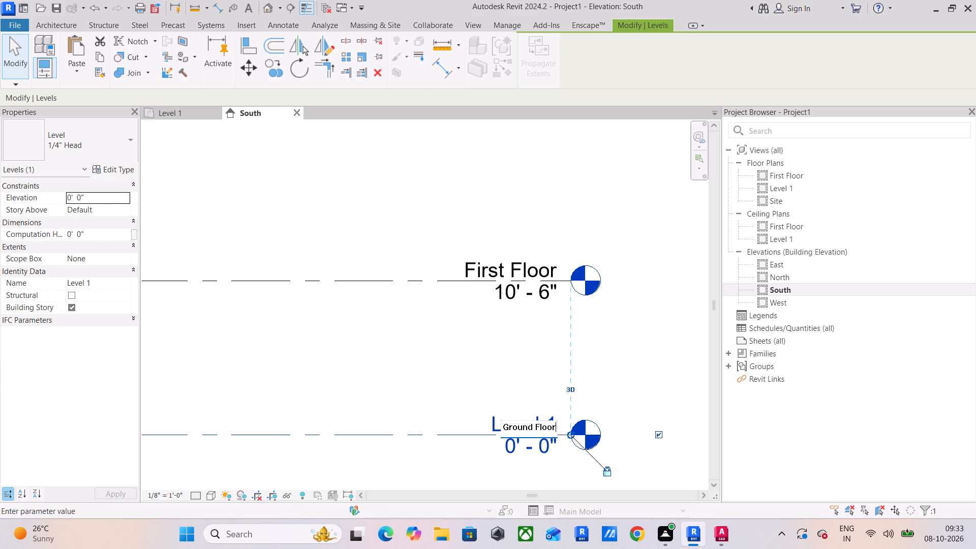
pyautogui.click(500, 382)
pyautogui.click(538, 267)
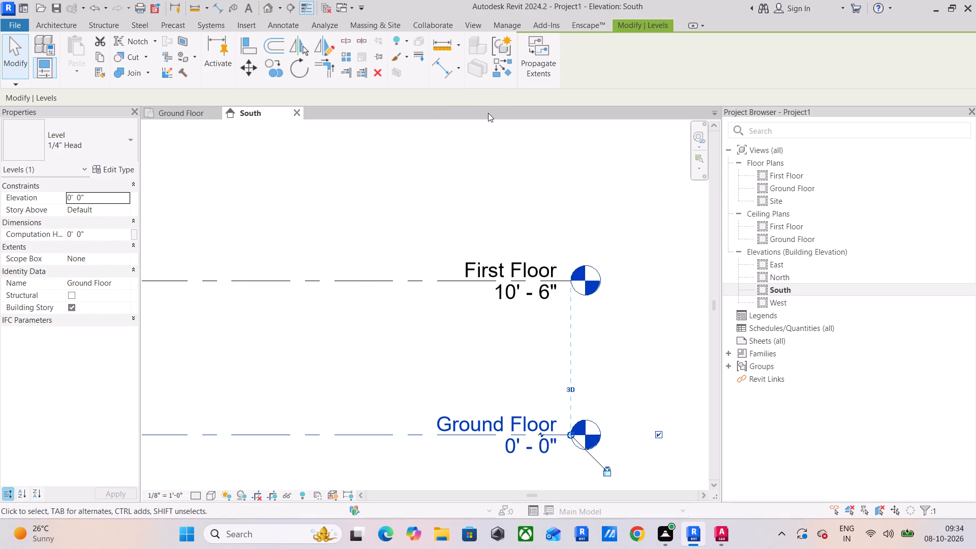
# Add three levels above First Floor using a 10'6" offset, at 21'-0", 31'-6" and 42'-0".
pyautogui.click(511, 64)
pyautogui.click(540, 40)
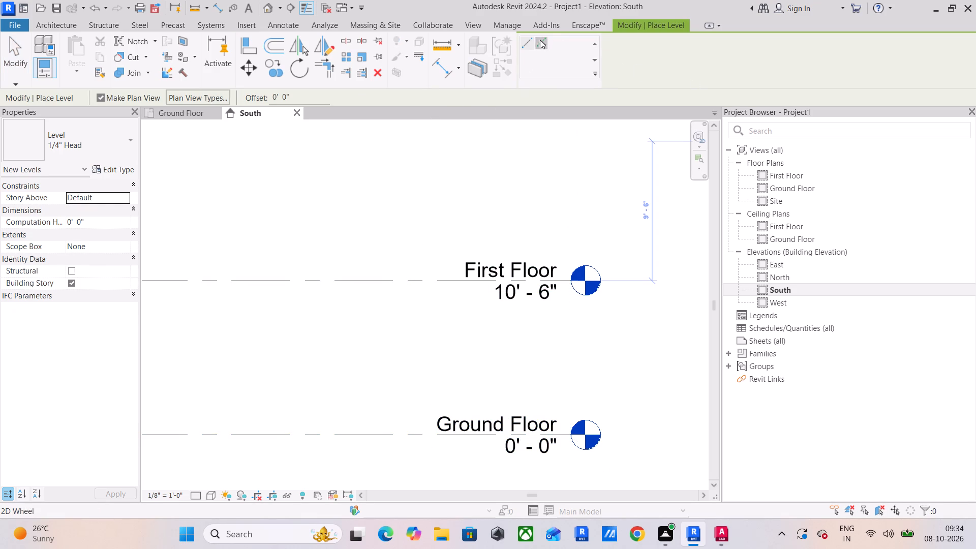
pyautogui.moveTo(296, 93); pyautogui.dragTo(205, 96)
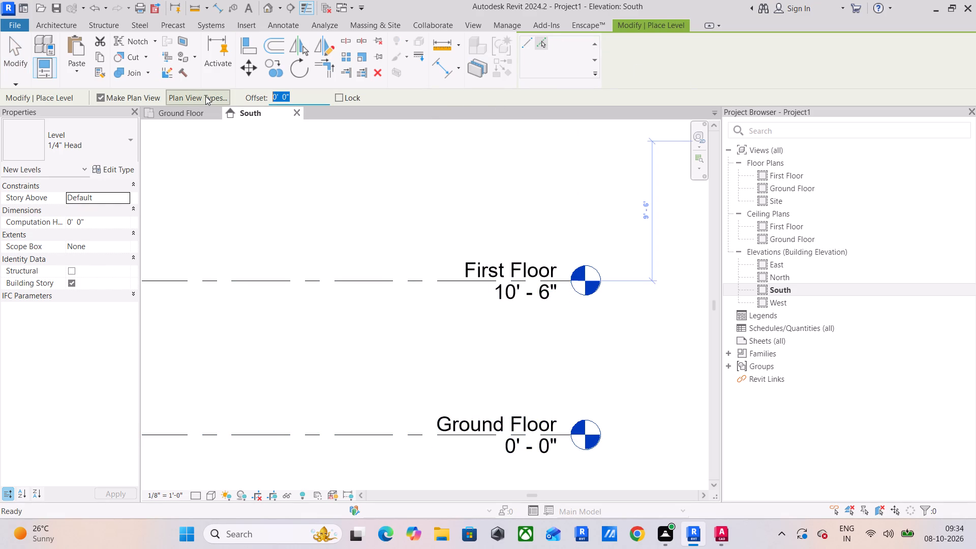
pyautogui.write('10')
pyautogui.write('\'6"')
pyautogui.press('Return')
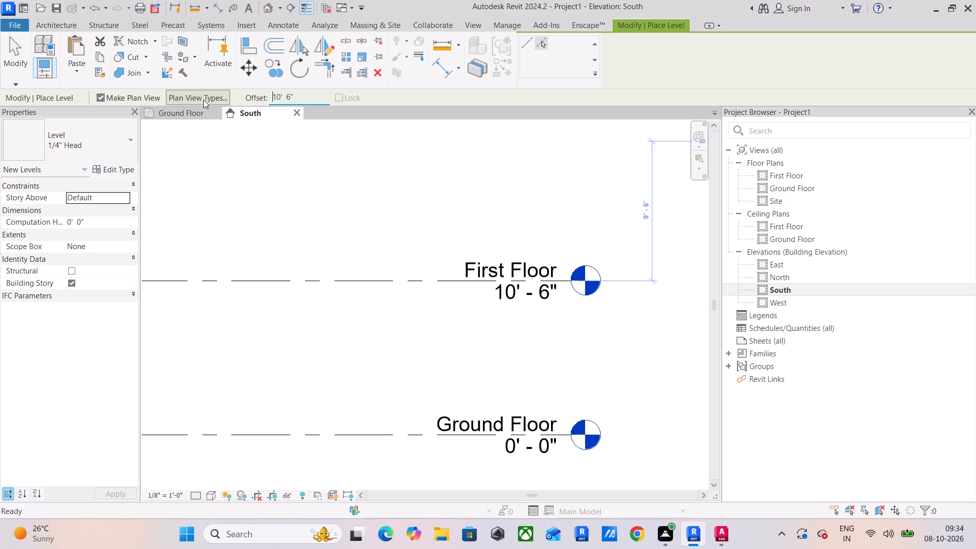
pyautogui.click(329, 276)
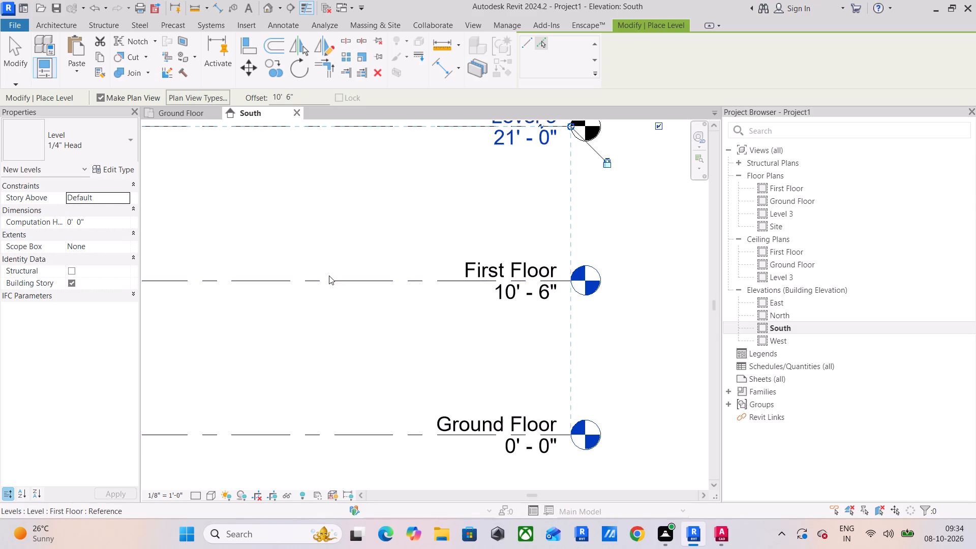
pyautogui.scroll(-3, 329, 276)
pyautogui.moveTo(329, 273); pyautogui.dragTo(489, 454, button='middle')
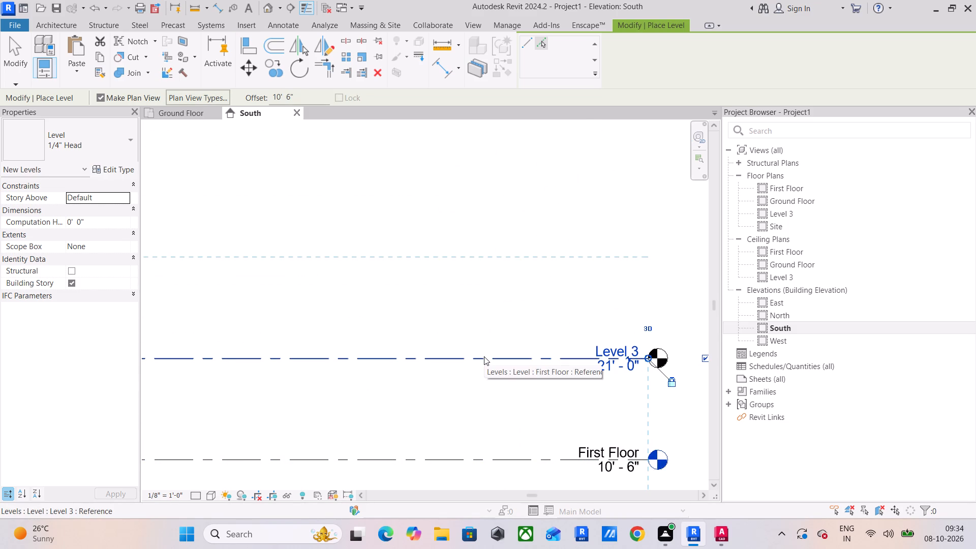
pyautogui.click(484, 356)
pyautogui.click(476, 254)
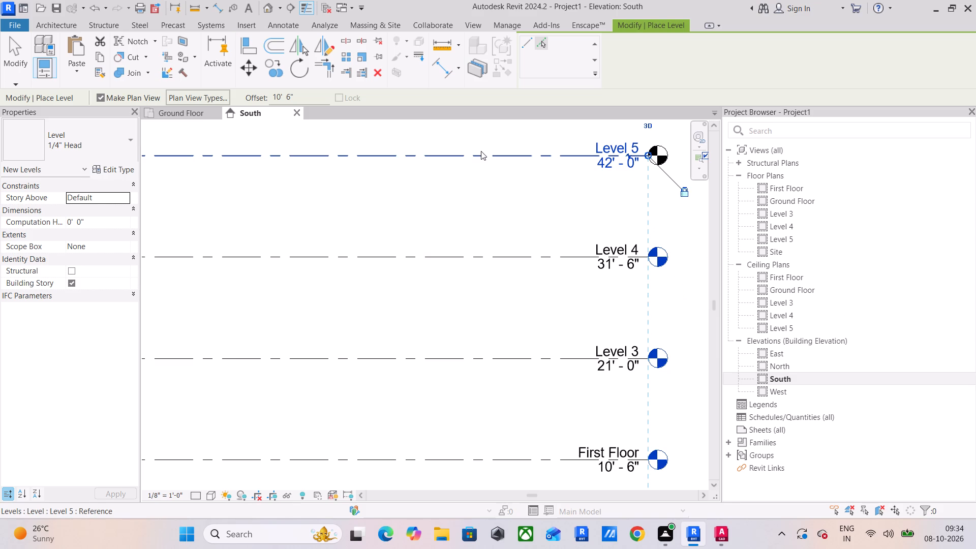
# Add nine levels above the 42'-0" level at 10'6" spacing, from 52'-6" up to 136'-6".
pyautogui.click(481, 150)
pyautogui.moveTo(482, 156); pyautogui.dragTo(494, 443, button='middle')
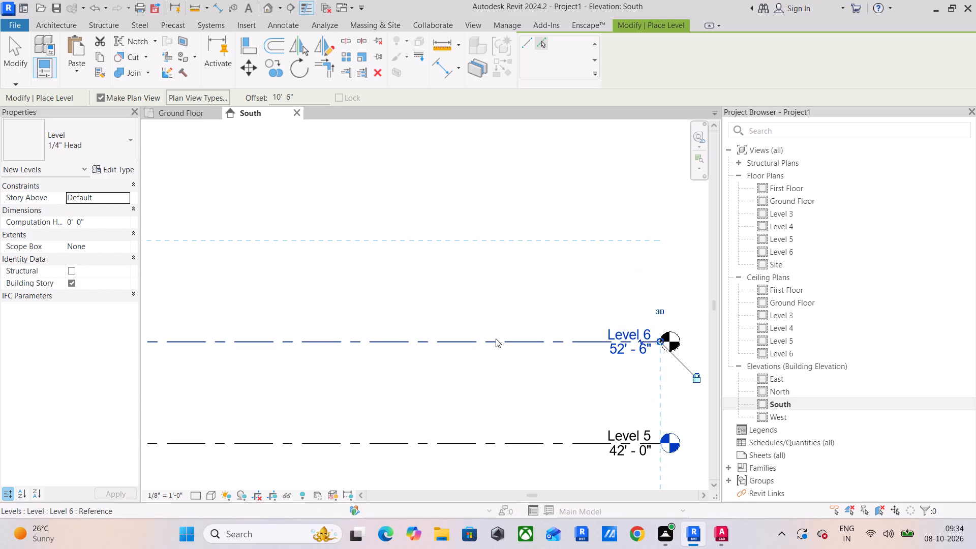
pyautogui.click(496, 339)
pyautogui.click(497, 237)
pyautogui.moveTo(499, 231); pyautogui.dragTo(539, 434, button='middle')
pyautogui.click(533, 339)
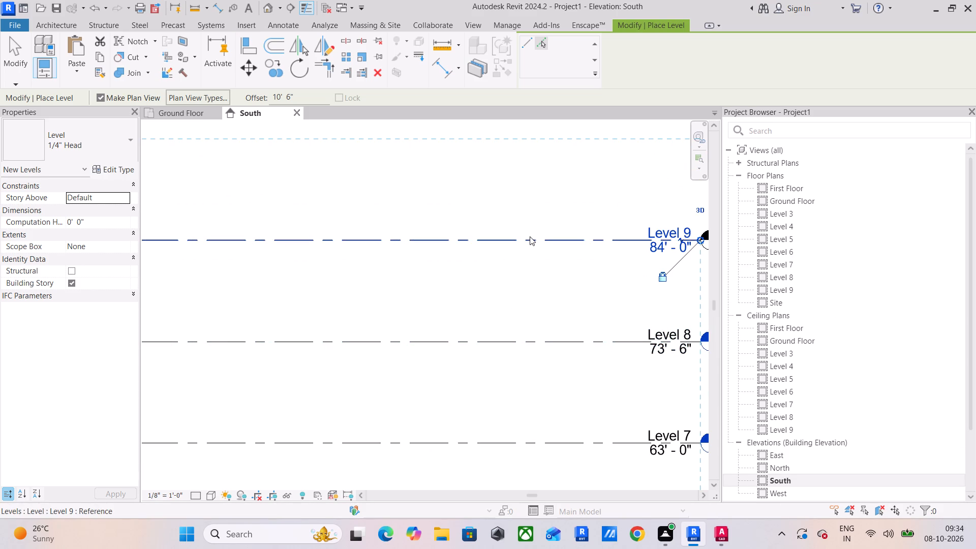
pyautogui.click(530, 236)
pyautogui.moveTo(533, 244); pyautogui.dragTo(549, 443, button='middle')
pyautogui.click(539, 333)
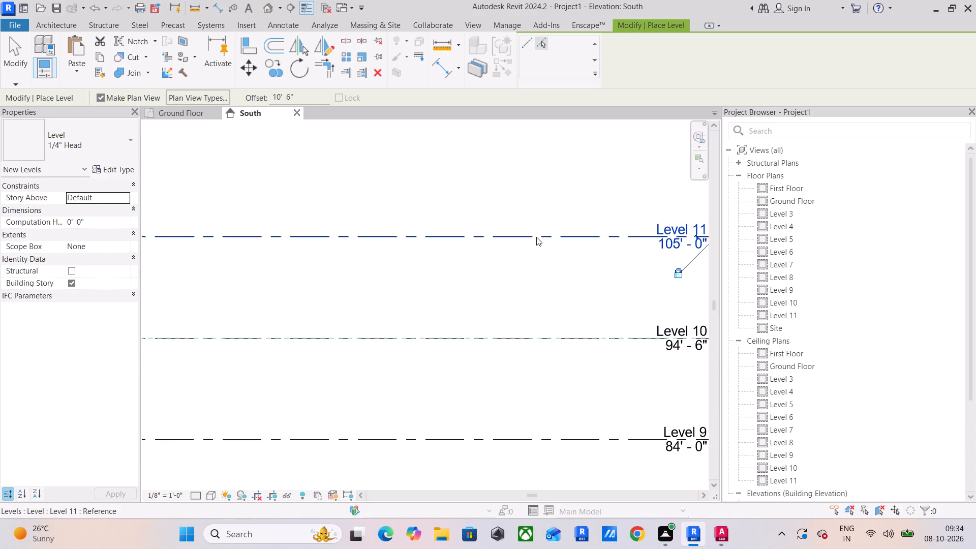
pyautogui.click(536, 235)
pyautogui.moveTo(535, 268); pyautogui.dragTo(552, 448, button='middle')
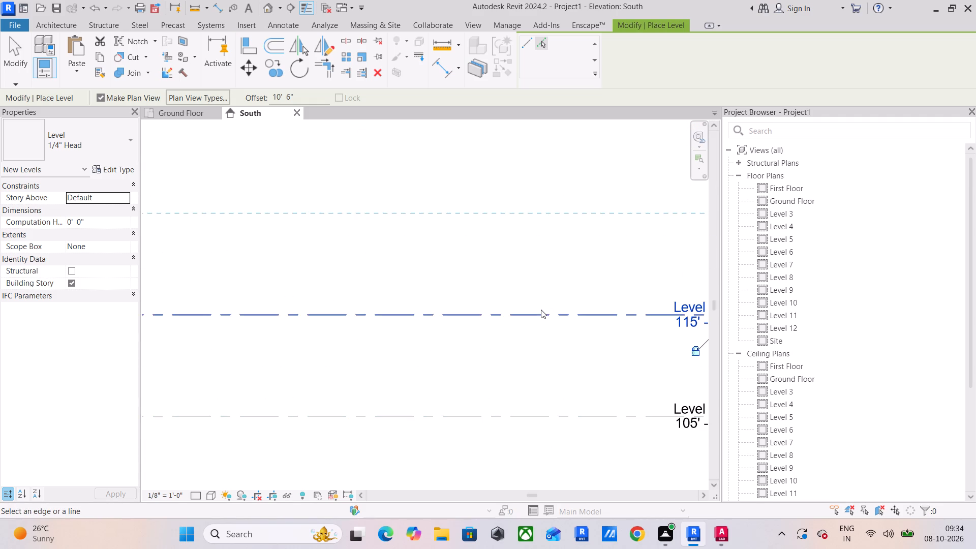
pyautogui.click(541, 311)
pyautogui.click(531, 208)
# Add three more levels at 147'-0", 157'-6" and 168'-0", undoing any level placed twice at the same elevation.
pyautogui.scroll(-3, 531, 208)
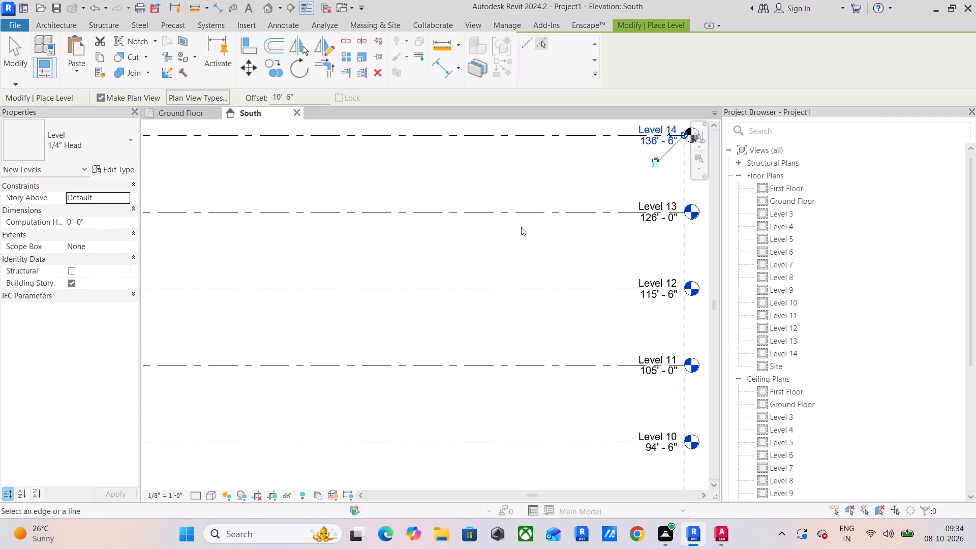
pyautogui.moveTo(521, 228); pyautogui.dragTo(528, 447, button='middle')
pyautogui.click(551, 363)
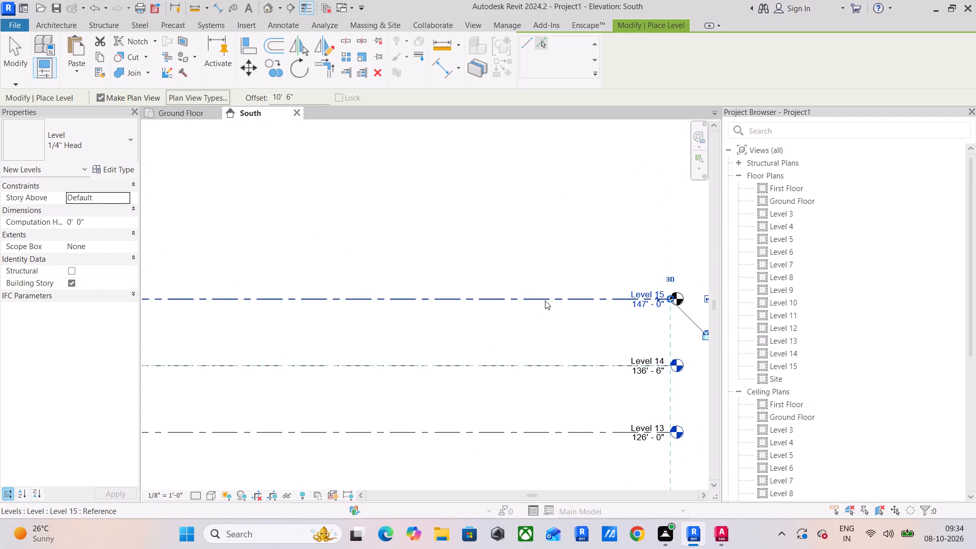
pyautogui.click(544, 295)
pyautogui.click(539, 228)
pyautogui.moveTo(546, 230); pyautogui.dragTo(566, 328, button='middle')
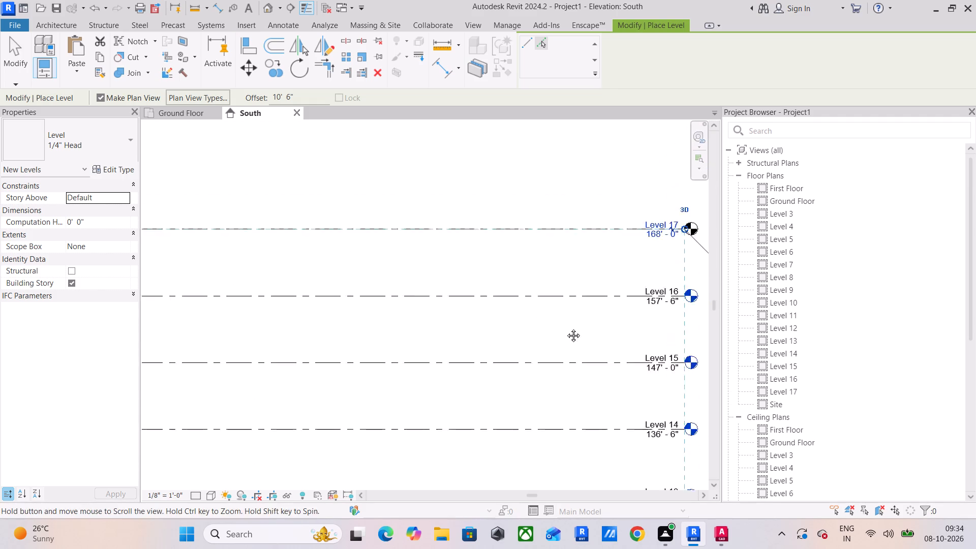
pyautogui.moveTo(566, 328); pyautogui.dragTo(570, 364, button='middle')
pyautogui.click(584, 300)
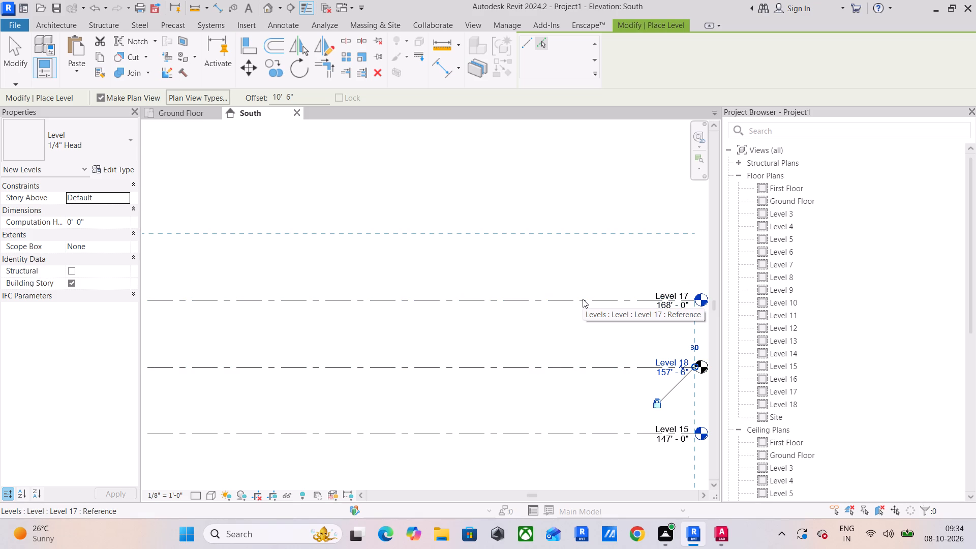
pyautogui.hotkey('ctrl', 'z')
# Roll the model back to Level 2 at 10'-6", undoing all the added levels and both floor renames.
pyautogui.scroll(-6, 540, 370)
pyautogui.moveTo(535, 404); pyautogui.dragTo(492, 250, button='middle')
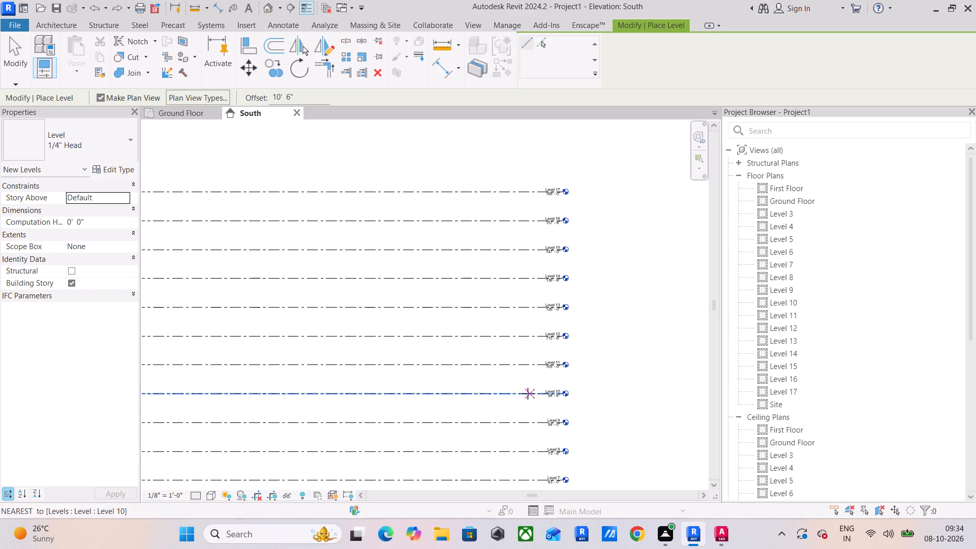
pyautogui.moveTo(528, 386); pyautogui.dragTo(552, 269, button='middle')
pyautogui.hotkey('ctrl', 'z')
pyautogui.hotkey('ctrl', 'z')
pyautogui.hotkey('ctrl', 'z')
pyautogui.hotkey('ctrl', 'z')
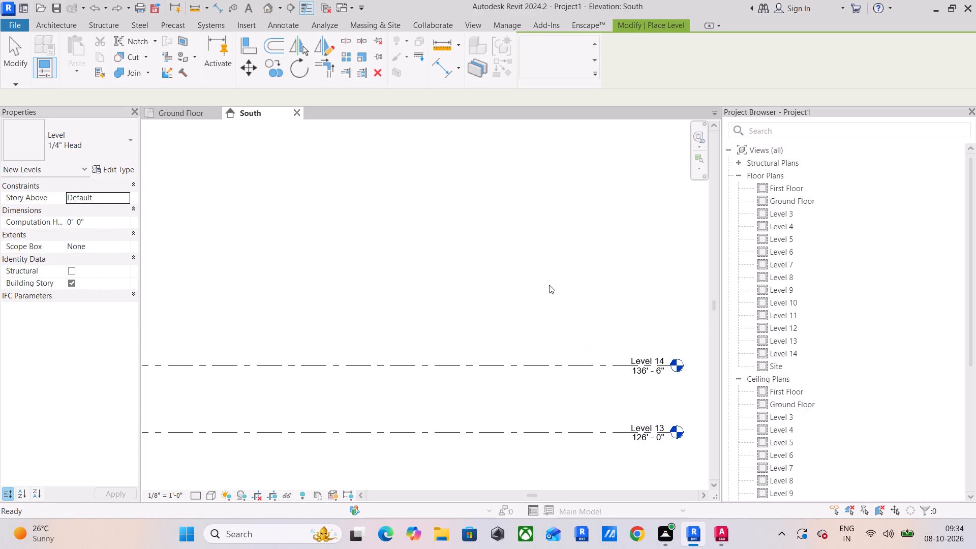
pyautogui.hotkey('ctrl', 'z')
pyautogui.hotkey('ctrl', 'z')
pyautogui.hotkey('ctrl', 'z')
pyautogui.hotkey('ctrl', 'z')
pyautogui.hotkey('ctrl', 'z')
pyautogui.hotkey('ctrl', 'z')
pyautogui.hotkey('ctrl', 'z')
pyautogui.hotkey('ctrl', 'z')
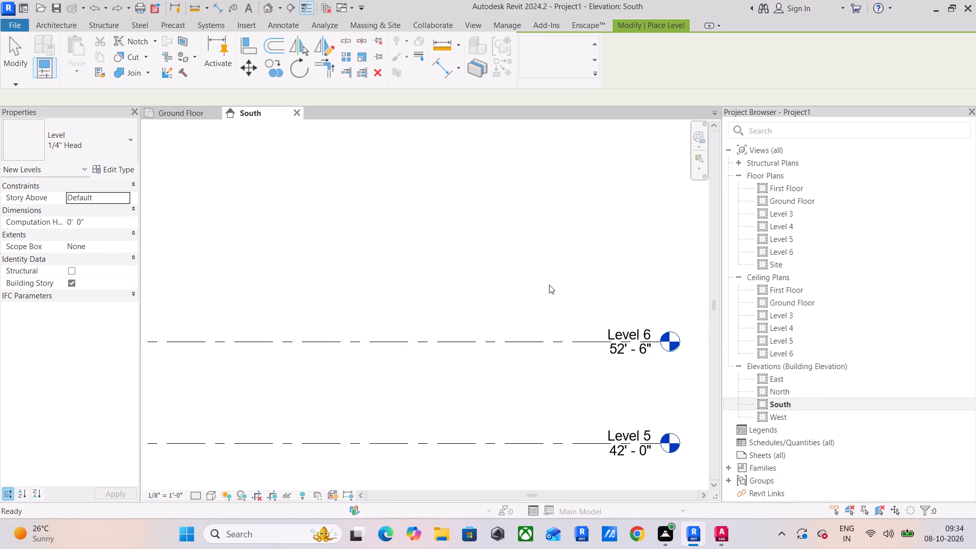
pyautogui.hotkey('ctrl', 'z')
pyautogui.hotkey('ctrl', 'z')
pyautogui.hotkey('ctrl', 'z')
pyautogui.hotkey('ctrl', 'z')
pyautogui.hotkey('ctrl', 'z')
pyautogui.hotkey('ctrl', 'z')
pyautogui.hotkey('ctrl', 'z')
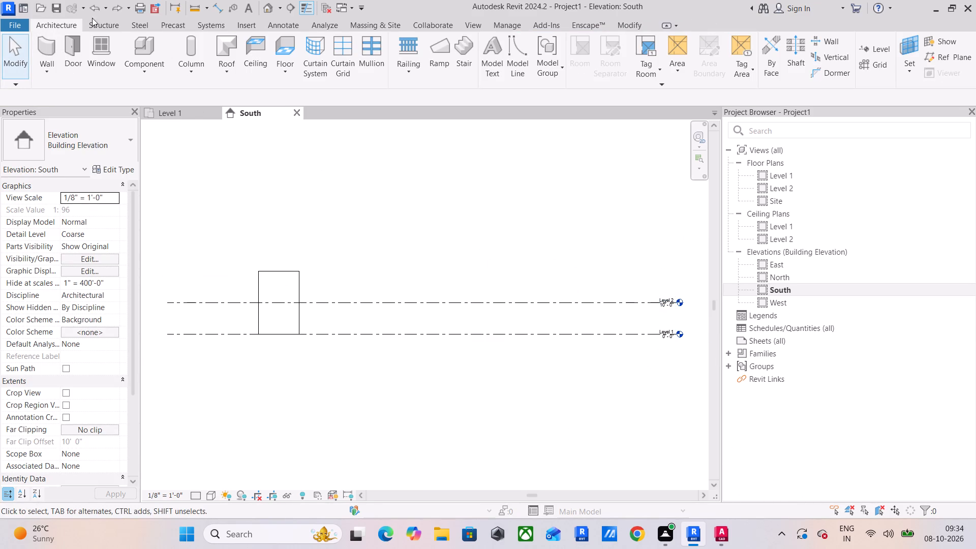
pyautogui.click(120, 5)
pyautogui.click(120, 5)
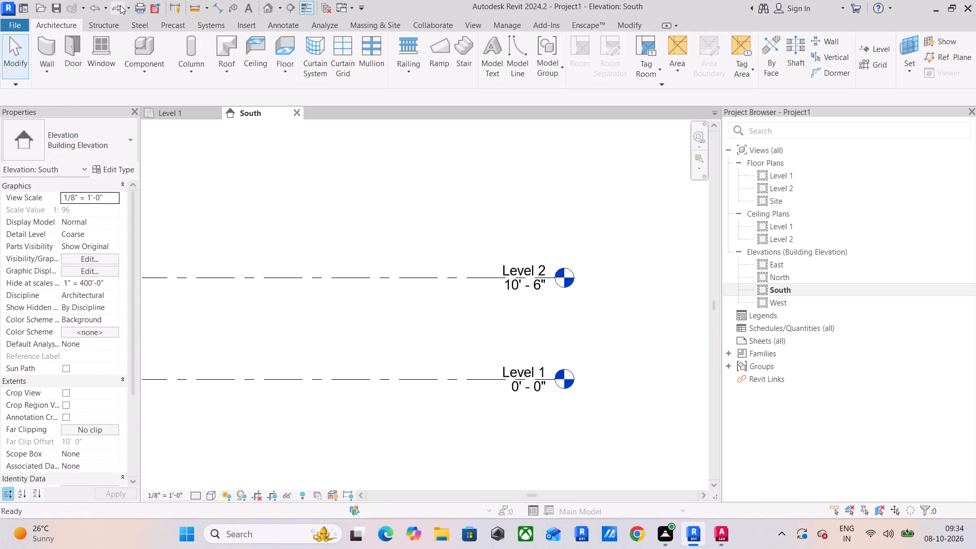
# Add three levels above Level 2 by picking lines with a 10'6" offset, at 21'-0", 31'-6" and 42'-0".
pyautogui.click(423, 278)
pyautogui.click(500, 68)
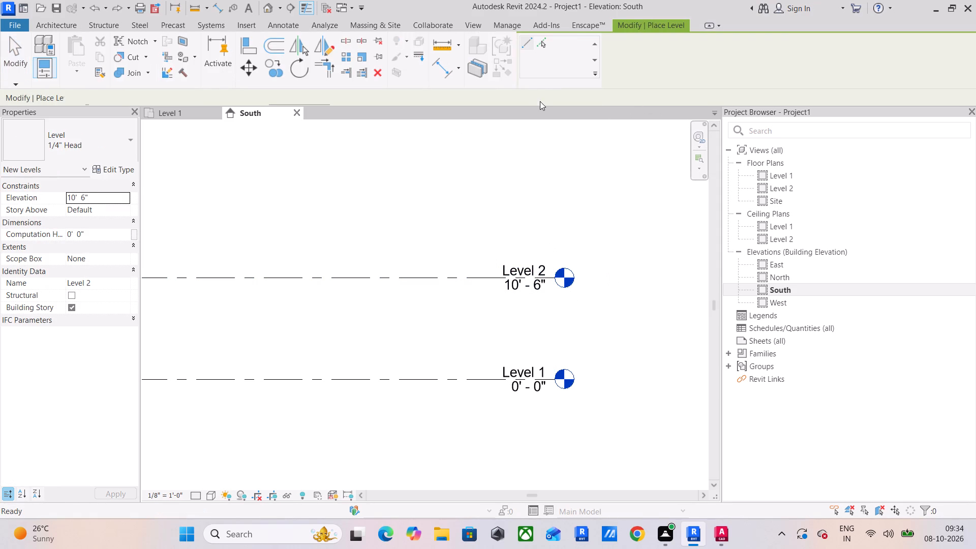
pyautogui.click(543, 40)
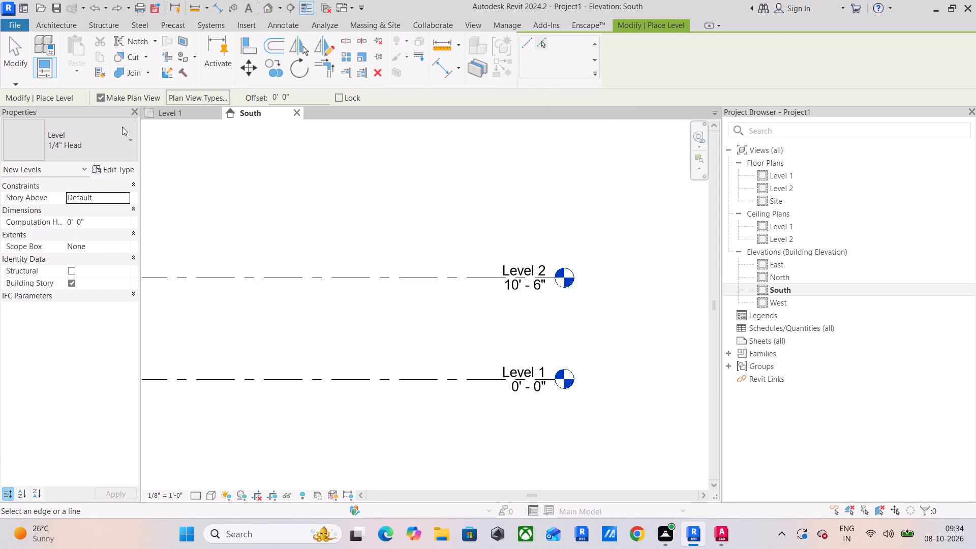
pyautogui.moveTo(317, 94); pyautogui.dragTo(251, 94)
pyautogui.write("10'")
pyautogui.write('6"')
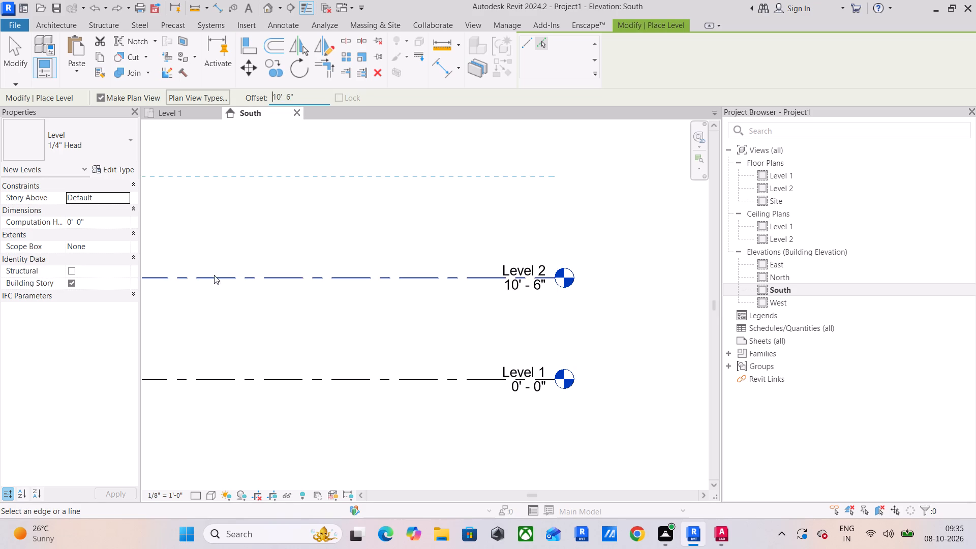
pyautogui.click(228, 274)
pyautogui.moveTo(382, 310); pyautogui.dragTo(555, 438, button='middle')
pyautogui.scroll(-2, 543, 367)
pyautogui.moveTo(543, 367); pyautogui.dragTo(494, 374, button='middle')
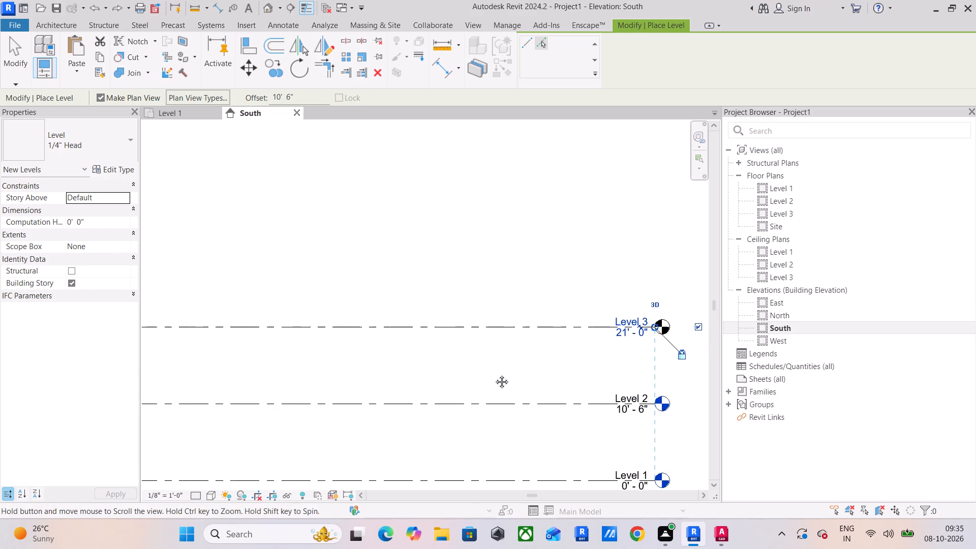
pyautogui.moveTo(494, 374); pyautogui.dragTo(410, 370, button='middle')
pyautogui.click(440, 319)
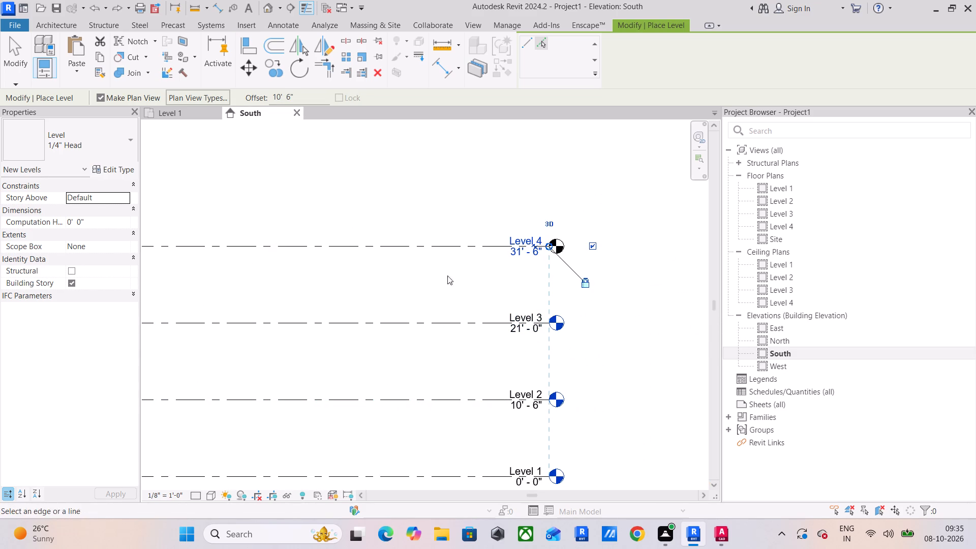
pyautogui.click(441, 243)
# Add seven levels above the 42'-0" level at the 10'6" offset, from 52'-6" up to 115'-6".
pyautogui.moveTo(441, 244); pyautogui.dragTo(466, 353, button='middle')
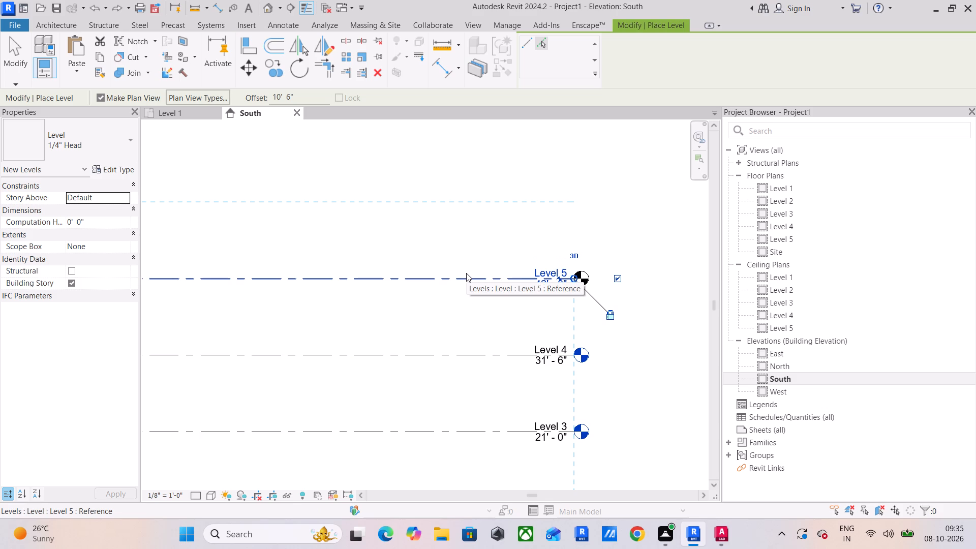
pyautogui.moveTo(494, 376); pyautogui.dragTo(491, 147, button='middle')
pyautogui.moveTo(447, 221); pyautogui.dragTo(473, 350, button='middle')
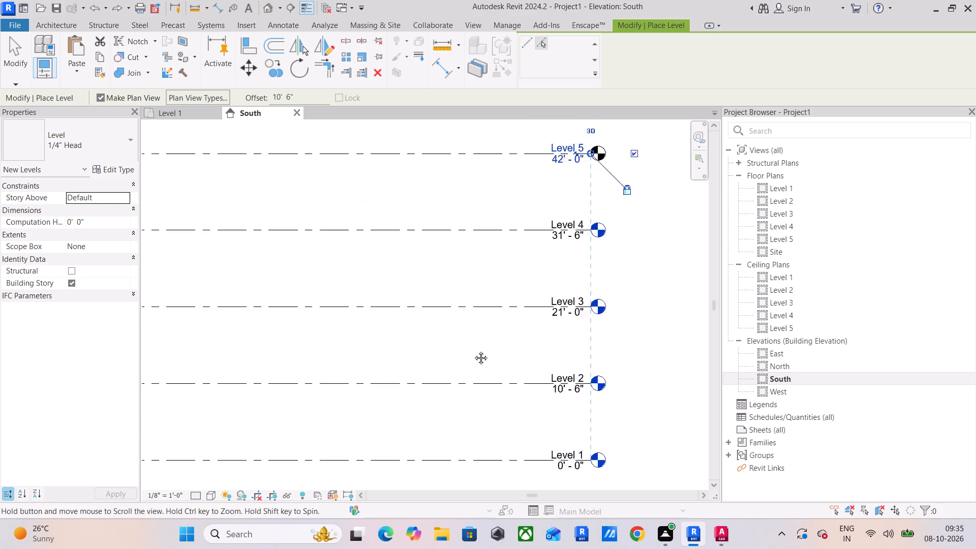
pyautogui.moveTo(473, 350); pyautogui.dragTo(486, 383, button='middle')
pyautogui.click(491, 209)
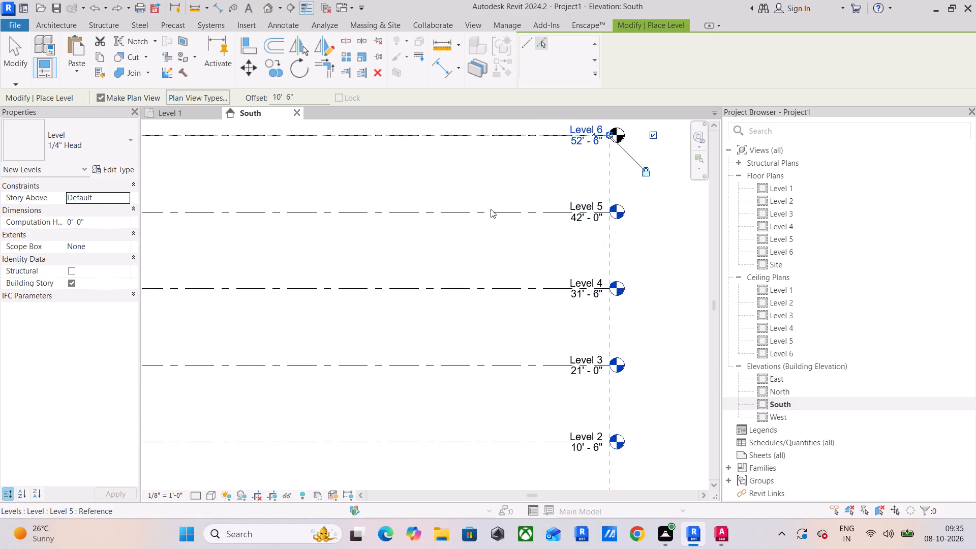
pyautogui.moveTo(493, 213); pyautogui.dragTo(520, 381, button='middle')
pyautogui.click(535, 301)
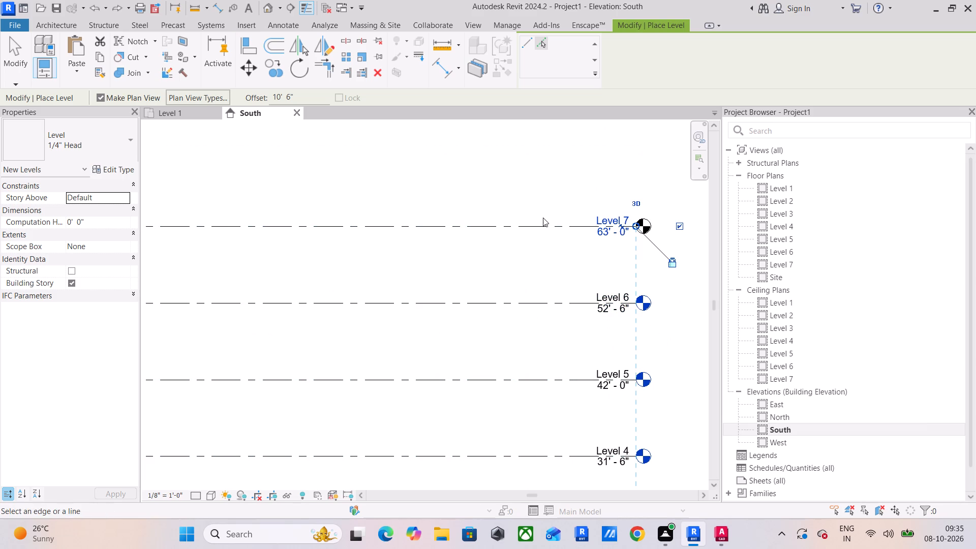
pyautogui.click(543, 222)
pyautogui.moveTo(544, 222); pyautogui.dragTo(573, 364, button='middle')
pyautogui.click(576, 287)
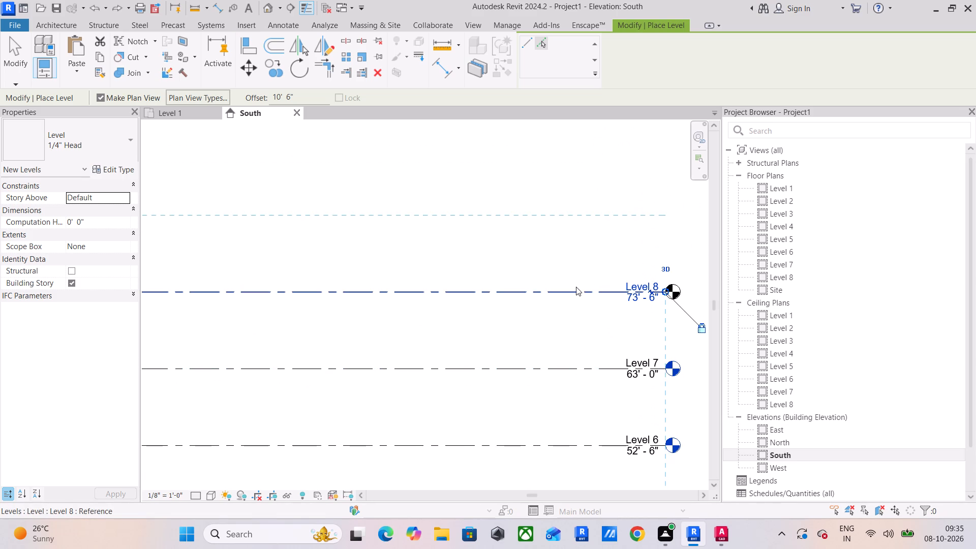
pyautogui.click(564, 212)
pyautogui.moveTo(568, 225); pyautogui.dragTo(597, 371, button='middle')
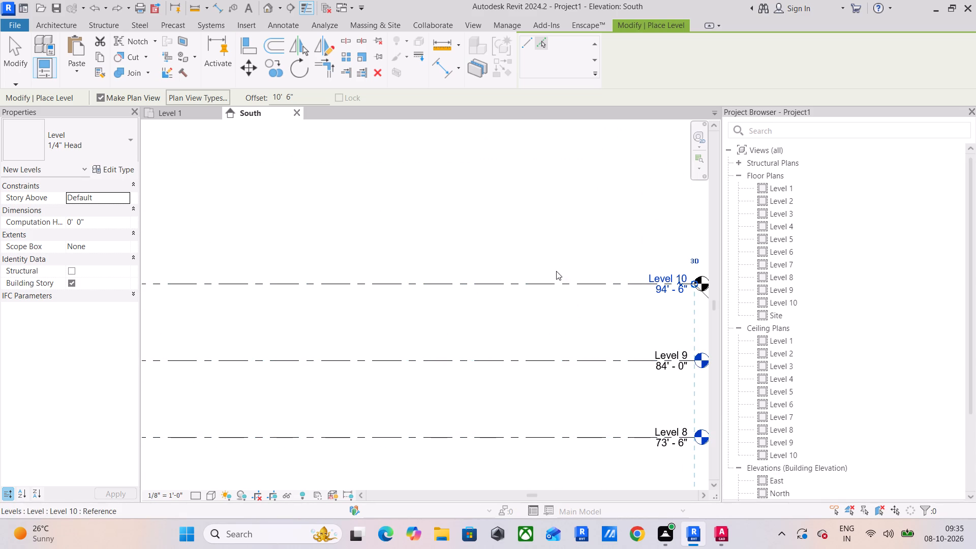
pyautogui.click(551, 279)
pyautogui.click(532, 204)
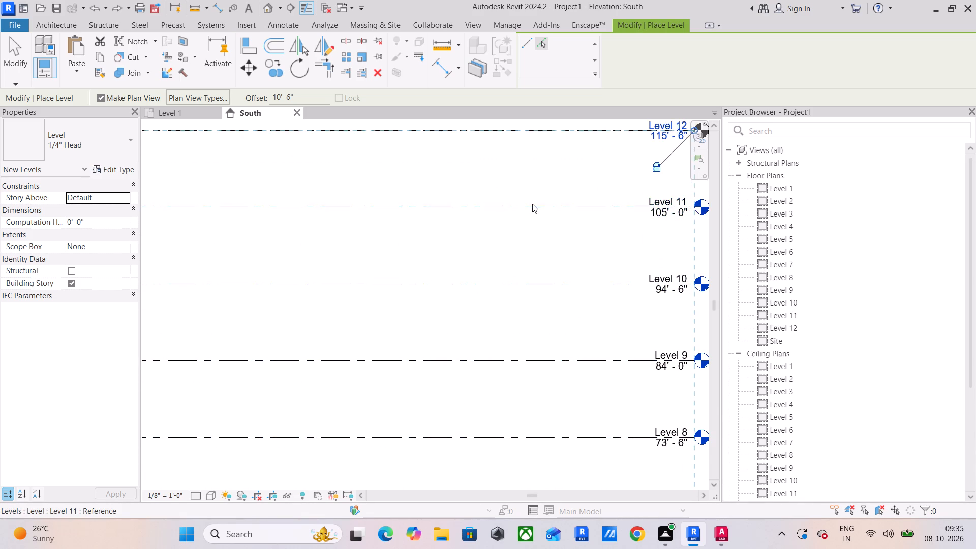
# Add five levels above the 115'-6" level at the 10'6" offset, from 126'-0" up to 168'-0".
pyautogui.moveTo(538, 224); pyautogui.dragTo(562, 342, button='middle')
pyautogui.click(531, 246)
pyautogui.scroll(-3, 531, 244)
pyautogui.click(528, 194)
pyautogui.moveTo(529, 191); pyautogui.dragTo(573, 375, button='middle')
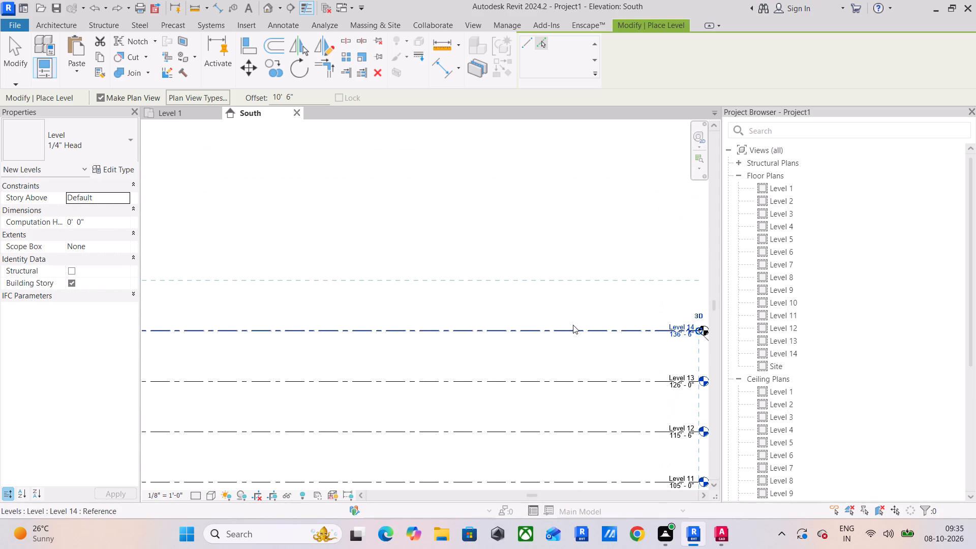
pyautogui.click(573, 328)
pyautogui.click(567, 280)
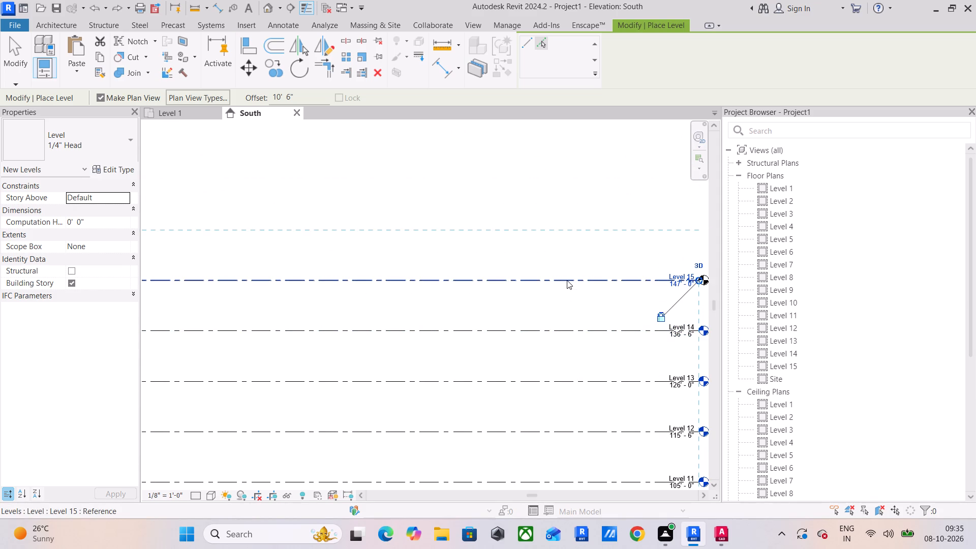
pyautogui.click(558, 226)
# Add four levels above the 168'-0" level at the 10'6" offset, from 178'-6" up to 210'-0", and finish level placement.
pyautogui.scroll(-8, 558, 226)
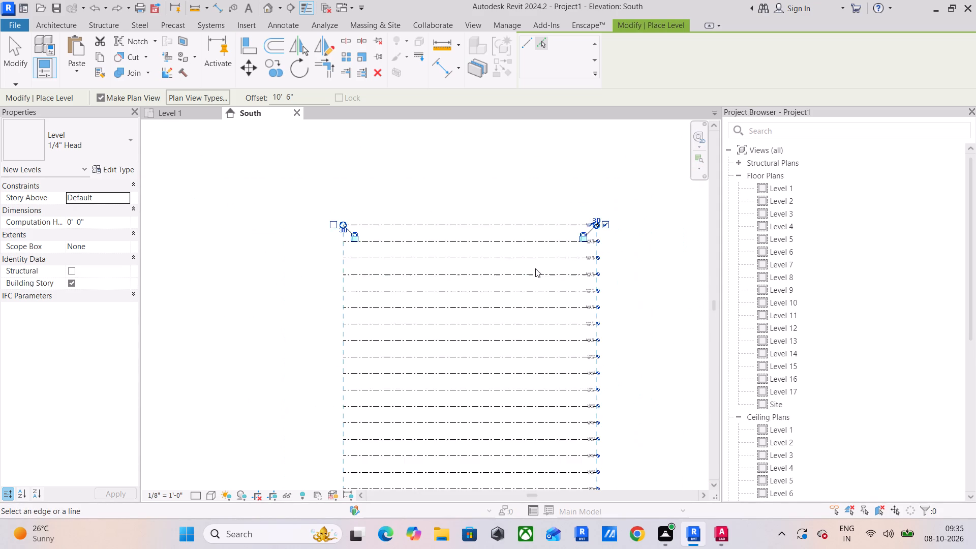
pyautogui.moveTo(535, 268); pyautogui.dragTo(483, 367, button='middle')
pyautogui.scroll(2, 498, 296)
pyautogui.click(503, 331)
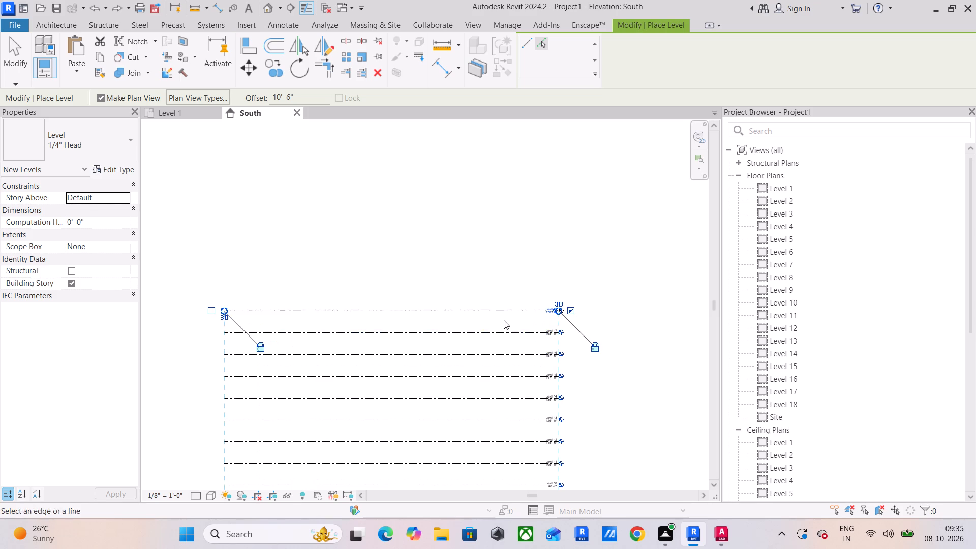
pyautogui.click(504, 306)
pyautogui.click(506, 286)
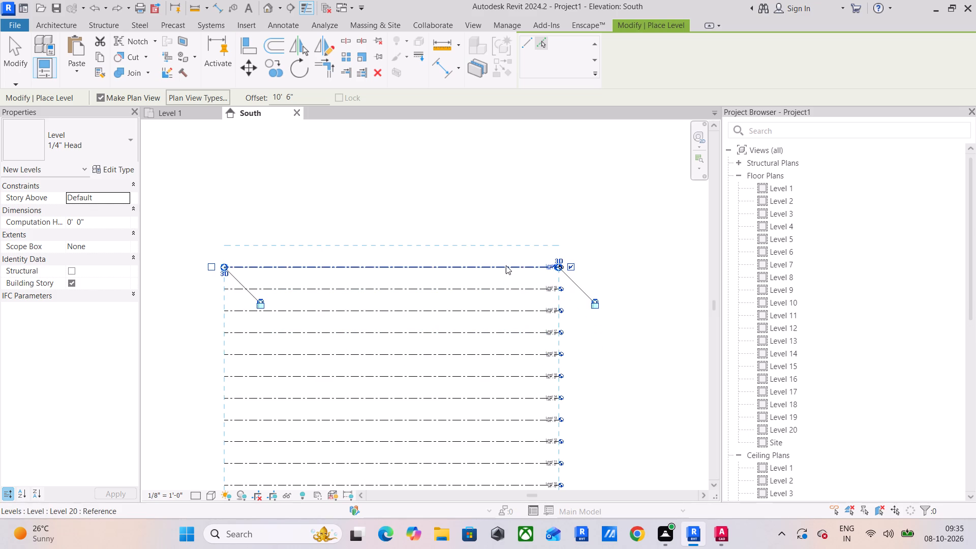
pyautogui.click(506, 265)
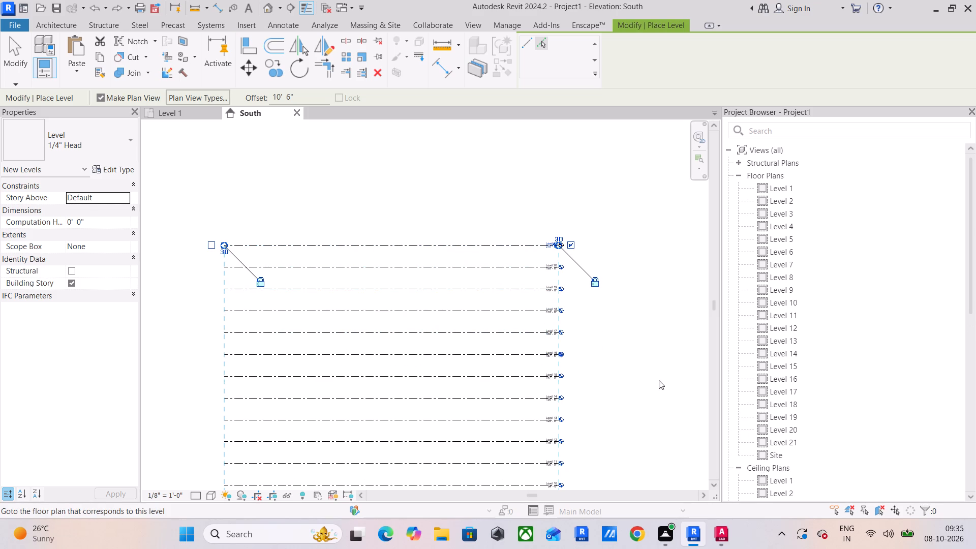
pyautogui.press('Escape')
pyautogui.press('Escape')
# Rename the topmost level, Level 21 at 210'-0", as 20th Floor, and rename its corresponding views too.
pyautogui.scroll(12, 541, 241)
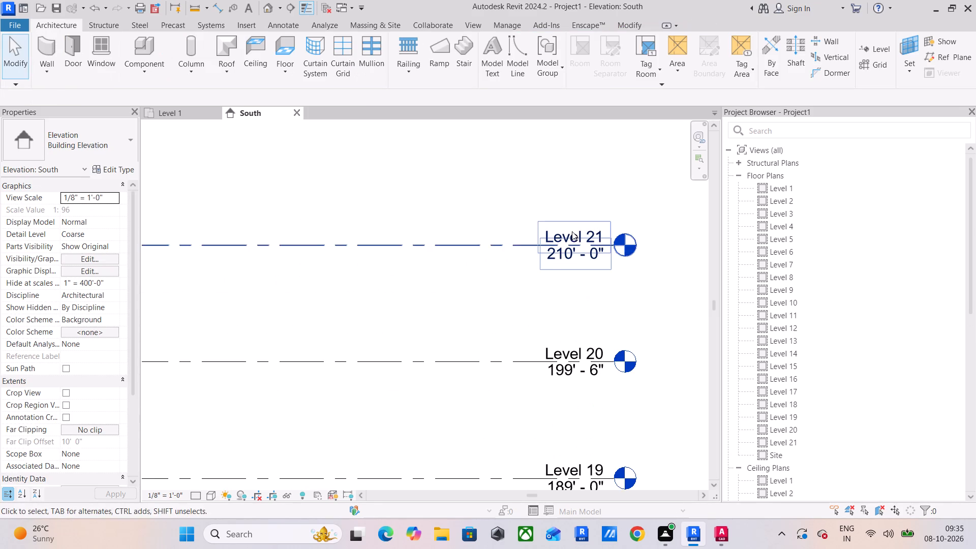
pyautogui.click(571, 232)
pyautogui.click(571, 232)
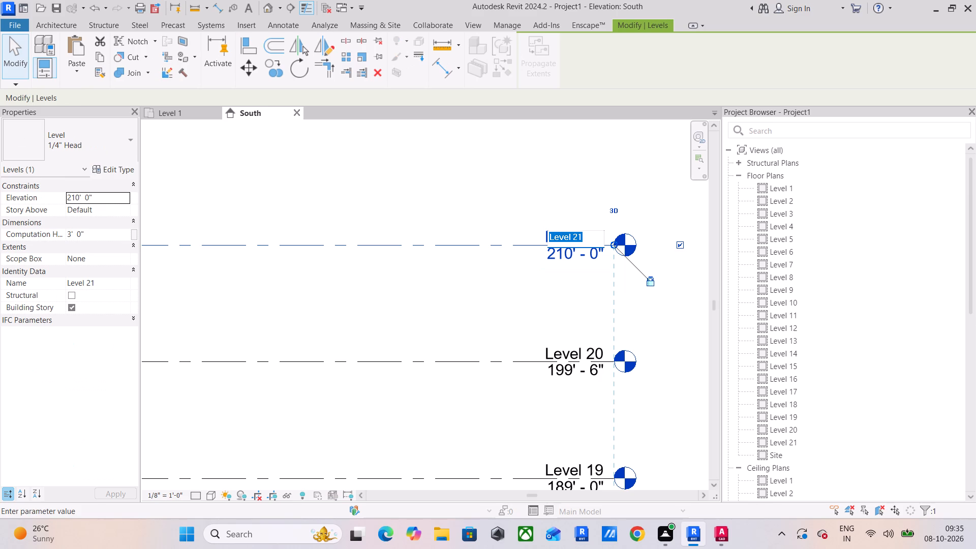
pyautogui.write('20 th')
pyautogui.press('BackSpace')
pyautogui.press('BackSpace')
pyautogui.press('BackSpace')
pyautogui.write('th')
pyautogui.press('space')
pyautogui.write('Floor')
pyautogui.press('Return')
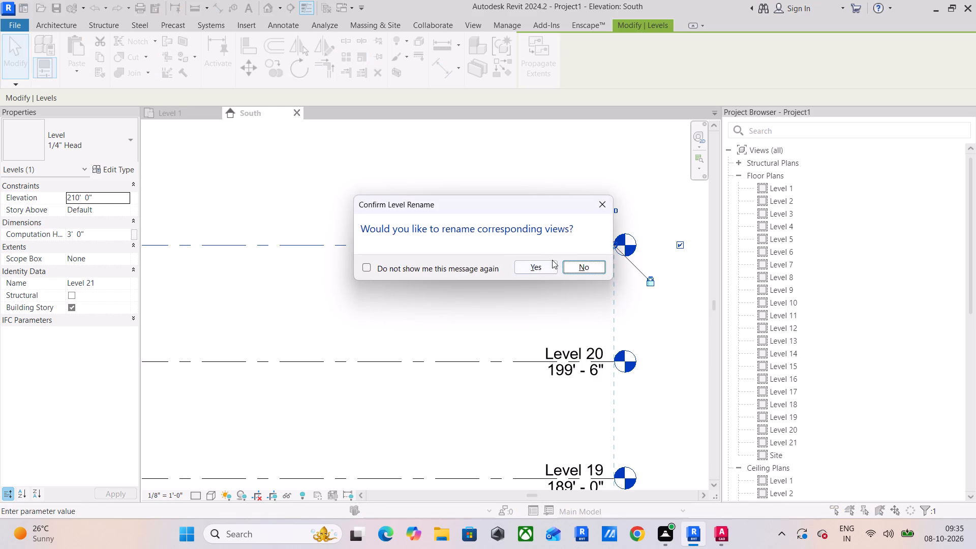
pyautogui.click(546, 264)
# Rename Level 20 at 199'-6" as 19th Floor, including its corresponding views.
pyautogui.doubleClick(576, 349)
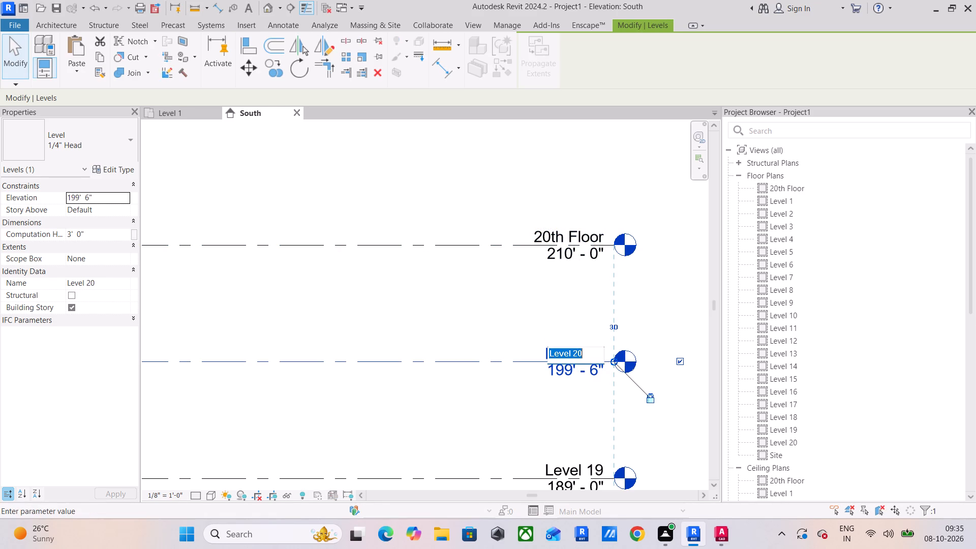
pyautogui.write('19')
pyautogui.write('th')
pyautogui.press('space')
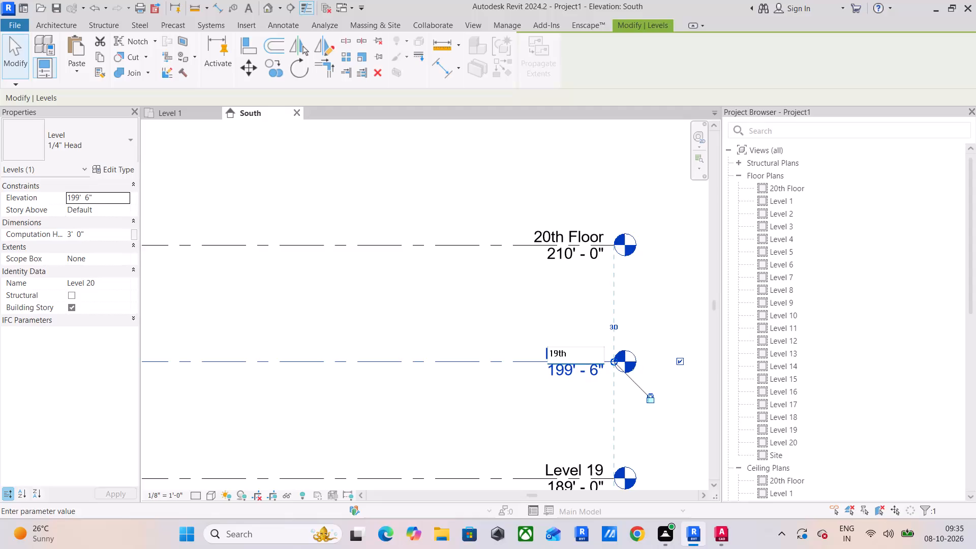
pyautogui.write('Fl')
pyautogui.press('BackSpace')
pyautogui.write('loor')
pyautogui.click(566, 317)
pyautogui.click(535, 261)
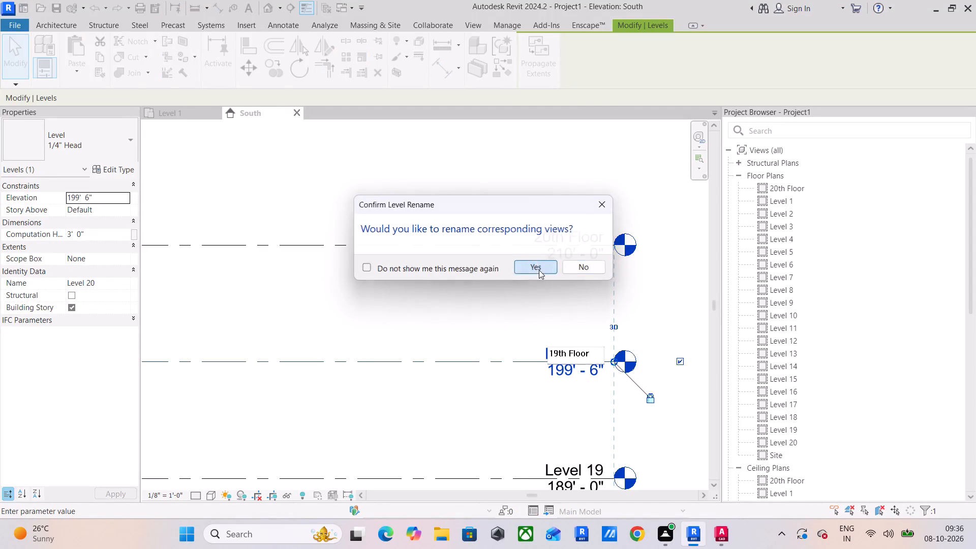
# Rename Level 19 at 189'-0" as 18th Floor, including its corresponding views.
pyautogui.doubleClick(571, 463)
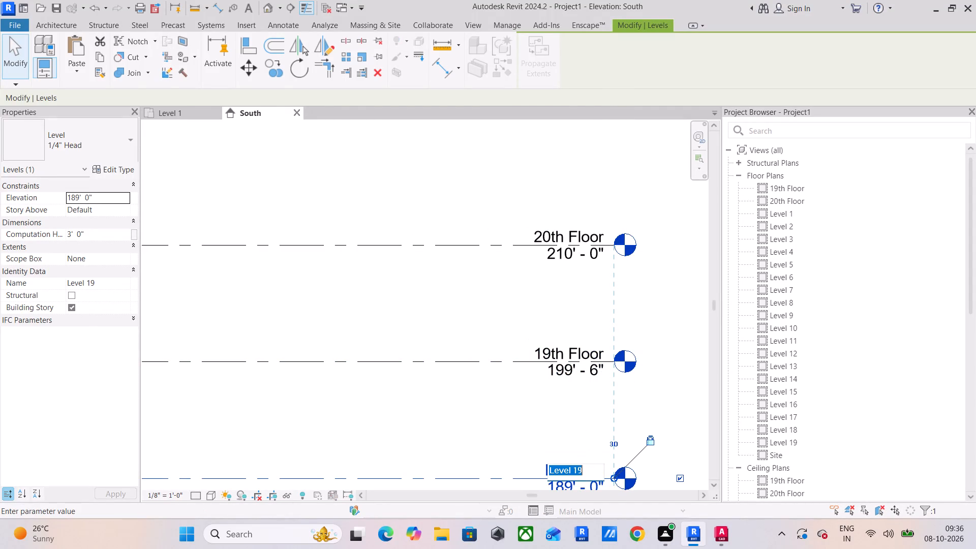
pyautogui.write('18')
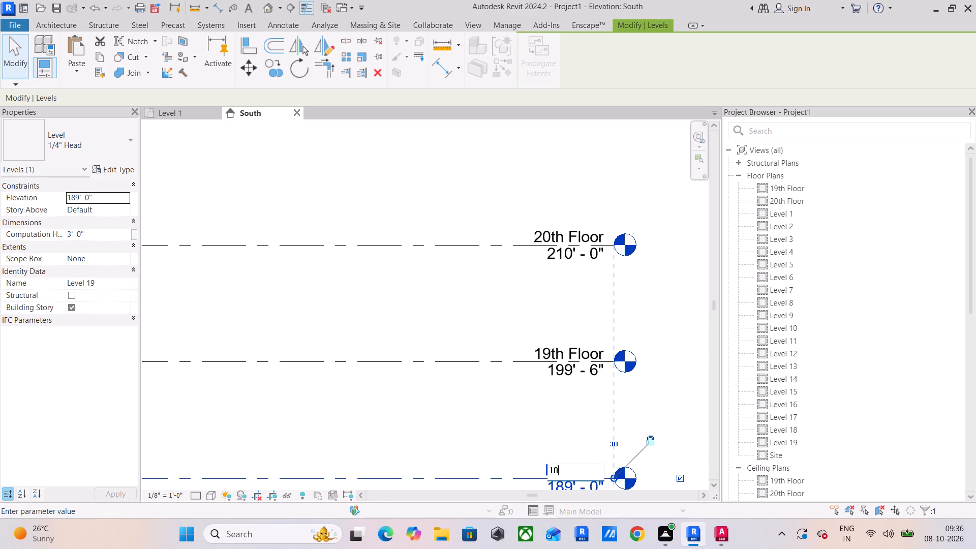
pyautogui.write('th')
pyautogui.press('space')
pyautogui.write('Floor')
pyautogui.click(548, 430)
pyautogui.click(544, 265)
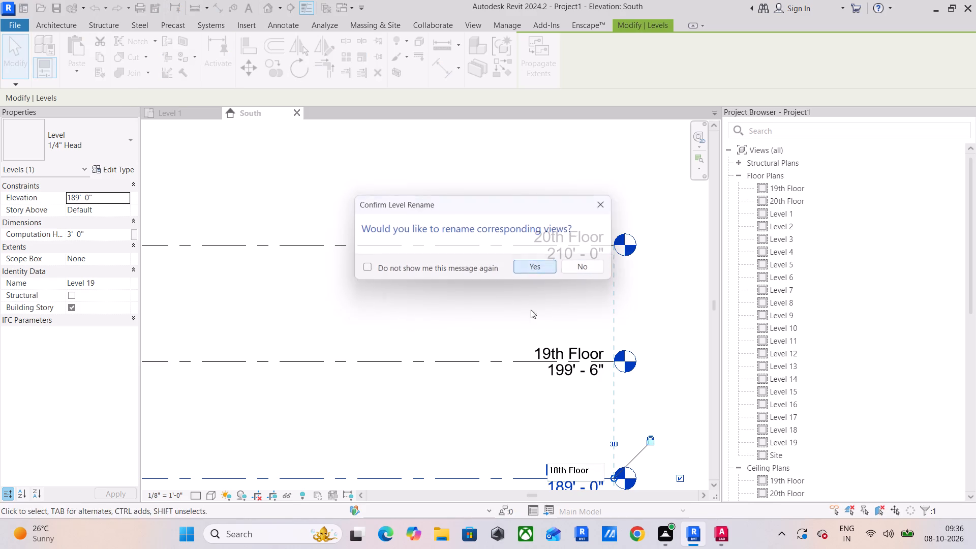
# Rename Level 18 at 178'-6" as 17th Floor, including its corresponding views.
pyautogui.scroll(-2, 537, 358)
pyautogui.moveTo(562, 396); pyautogui.dragTo(559, 230, button='middle')
pyautogui.click(550, 356)
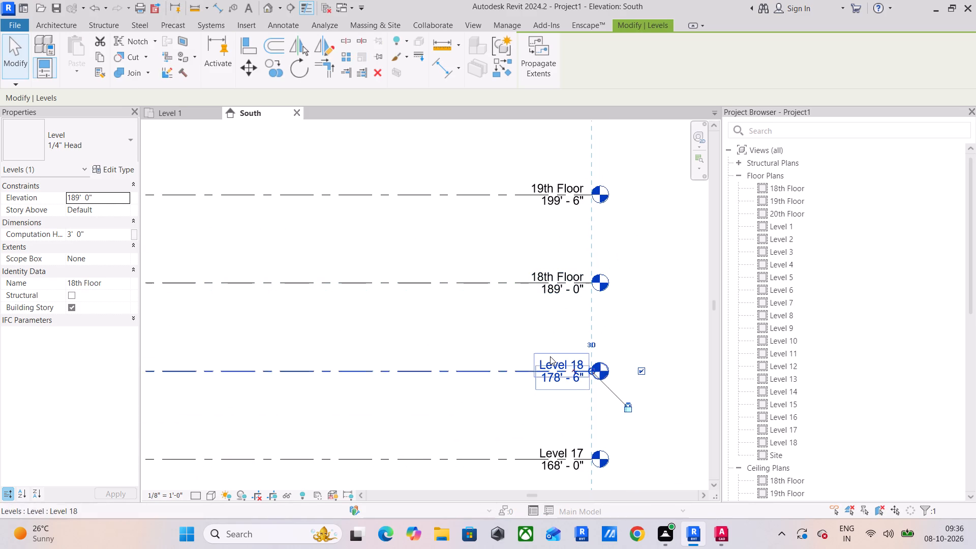
pyautogui.click(555, 360)
pyautogui.write('17th')
pyautogui.write('Floor')
pyautogui.press('Left')
pyautogui.press('Left')
pyautogui.press('Left')
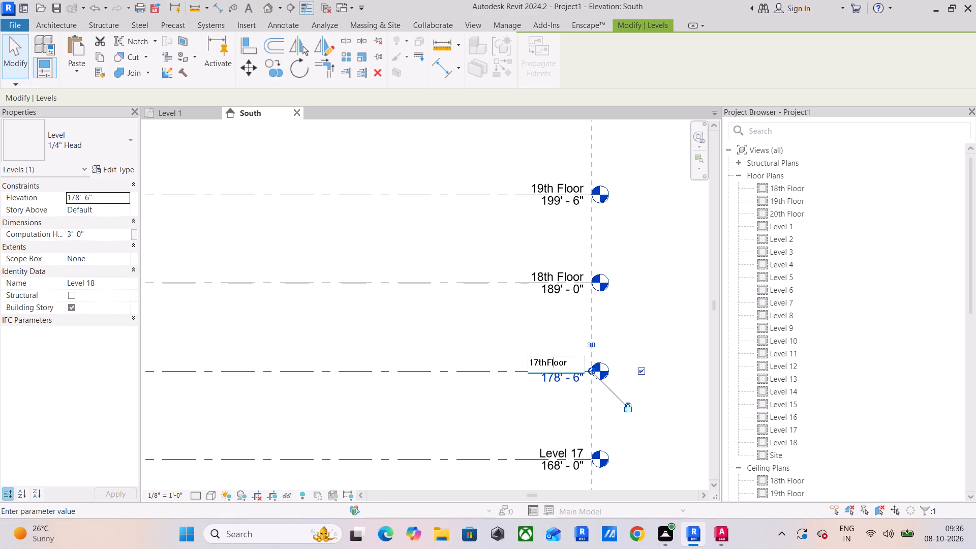
pyautogui.press('Left')
pyautogui.press('Left')
pyautogui.press('space')
pyautogui.click(536, 338)
pyautogui.click(525, 263)
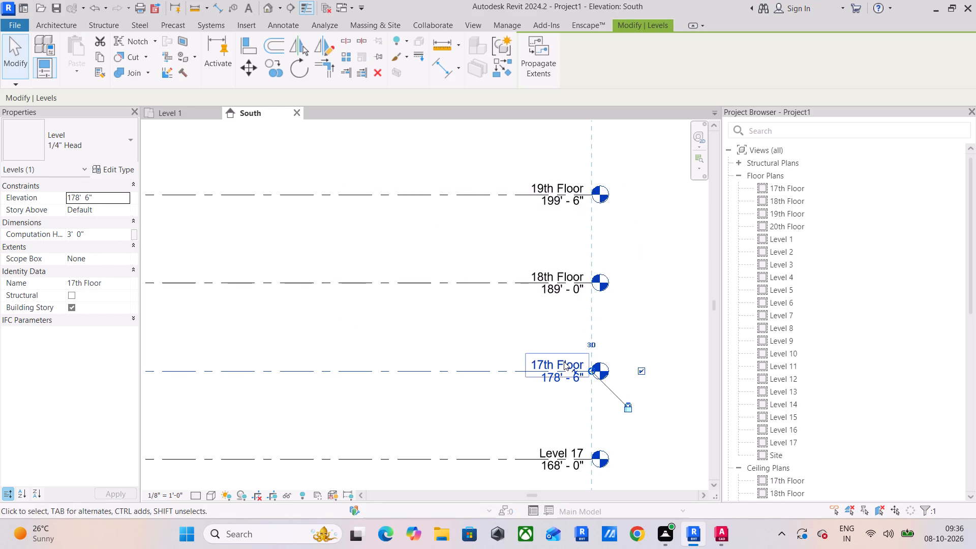
# Rename Level 17 at 168'-0" as 16th Floor, including its corresponding views.
pyautogui.scroll(-2, 564, 361)
pyautogui.moveTo(553, 407); pyautogui.dragTo(520, 243, button='middle')
pyautogui.scroll(2, 531, 266)
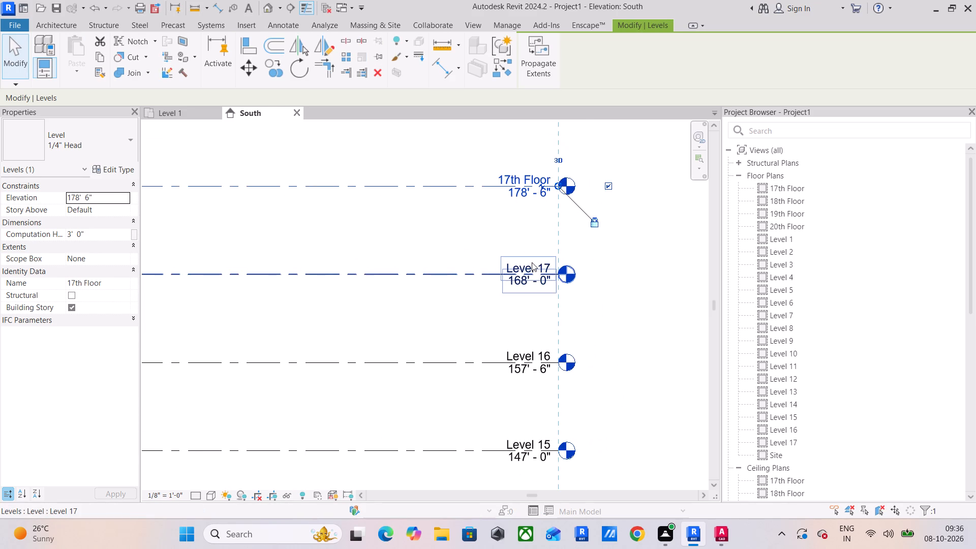
pyautogui.click(532, 262)
pyautogui.click(532, 262)
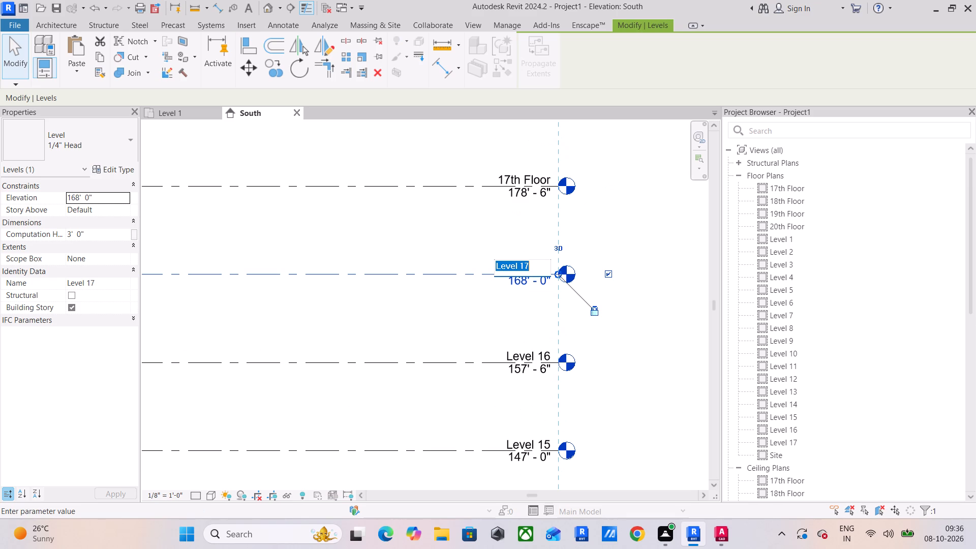
pyautogui.write('16th Floor')
pyautogui.click(475, 304)
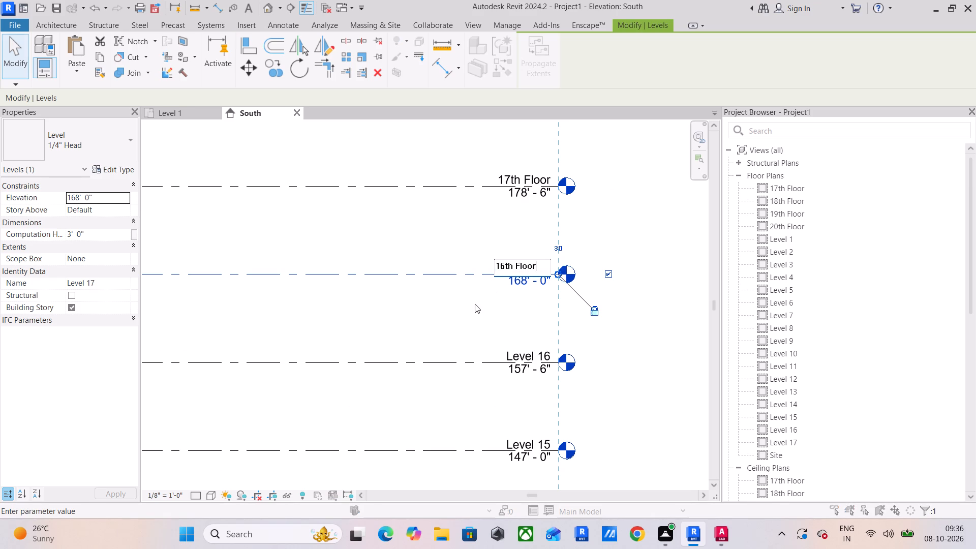
pyautogui.click(523, 265)
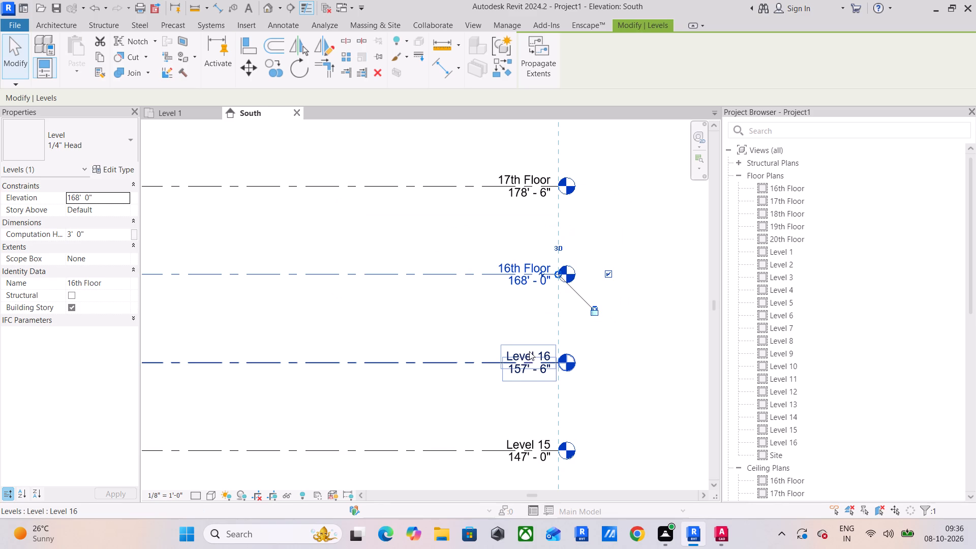
# Rename Level 16 at 157'-6" as 15th Floor, including its corresponding views.
pyautogui.click(529, 351)
pyautogui.click(529, 351)
pyautogui.write('15th Floor')
pyautogui.click(488, 323)
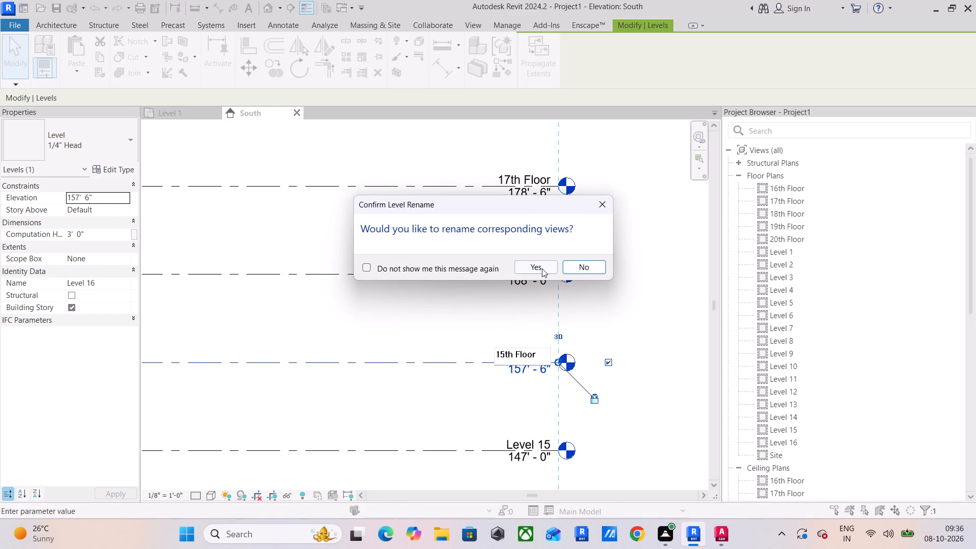
pyautogui.click(542, 268)
# Rename Level 15 at 147'-0" as 14th Floor, including its corresponding views.
pyautogui.scroll(-1, 528, 308)
pyautogui.moveTo(509, 413); pyautogui.dragTo(494, 305, button='middle')
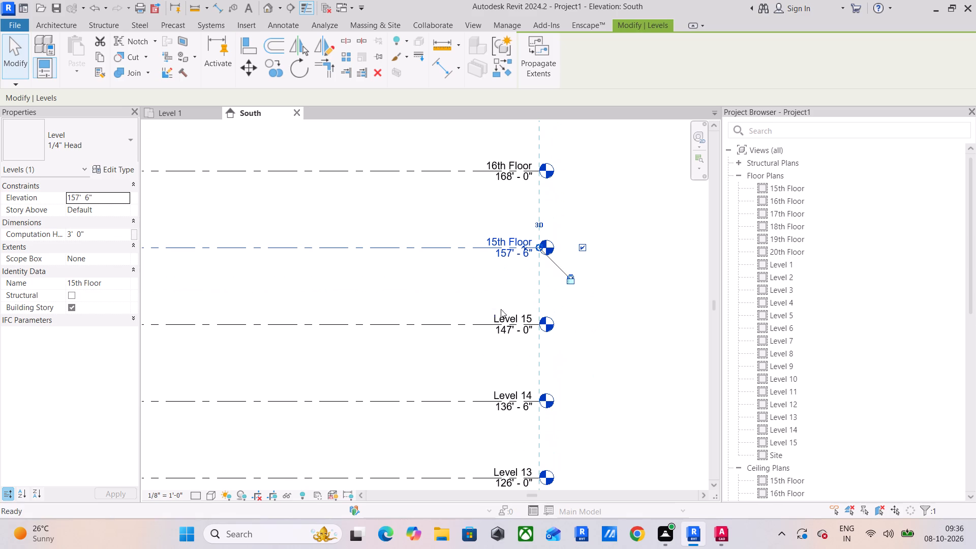
pyautogui.doubleClick(506, 313)
pyautogui.write('14th')
pyautogui.press('space')
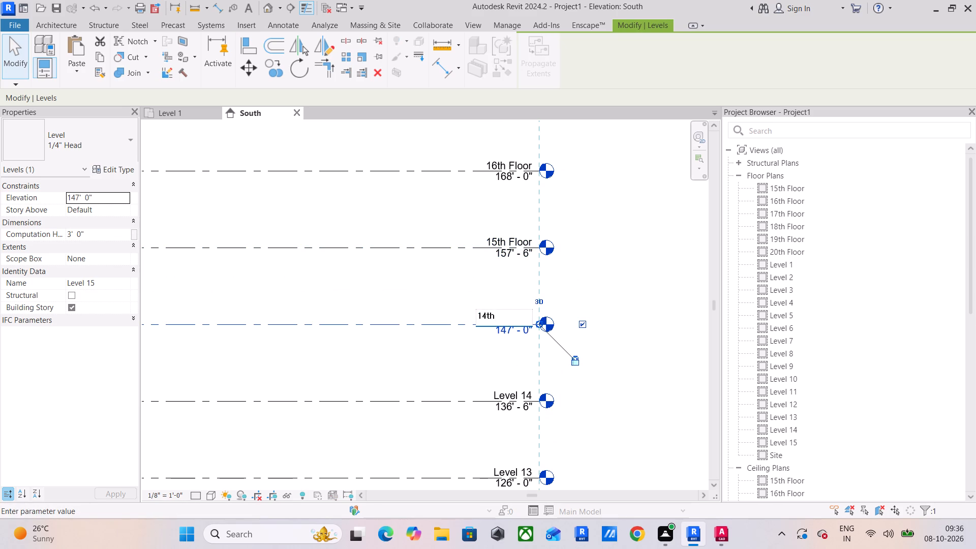
pyautogui.write('Floor')
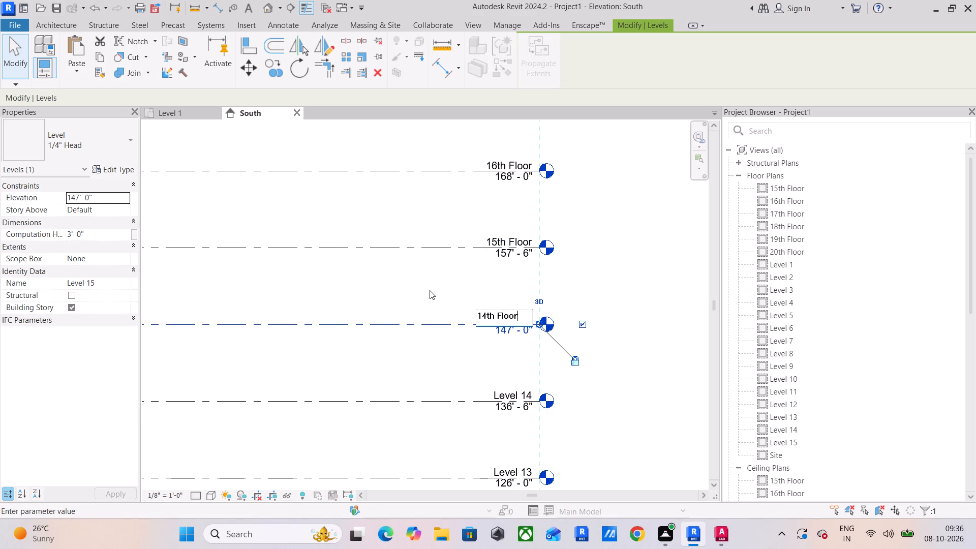
pyautogui.click(430, 290)
pyautogui.click(539, 264)
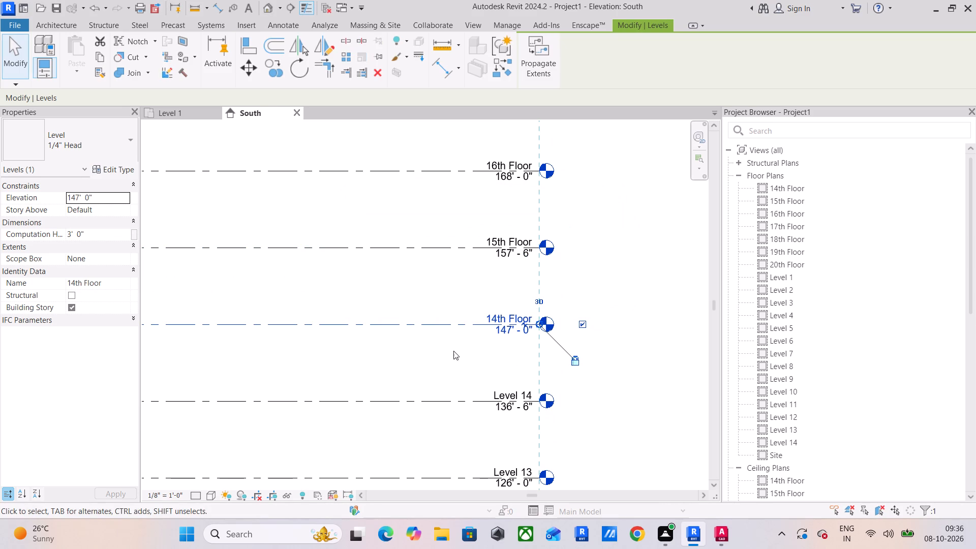
# Rename Level 14 at 136'-6" as 13th Floor and Level 13 at 126'-0" as 12th Floor, including their corresponding views.
pyautogui.moveTo(478, 384); pyautogui.dragTo(461, 277, button='middle')
pyautogui.doubleClick(491, 285)
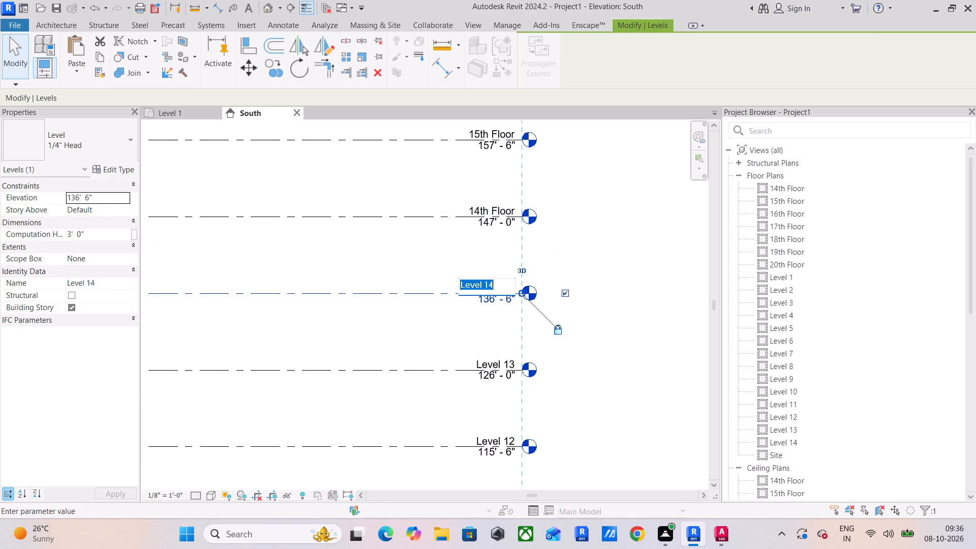
pyautogui.write('13th Floor')
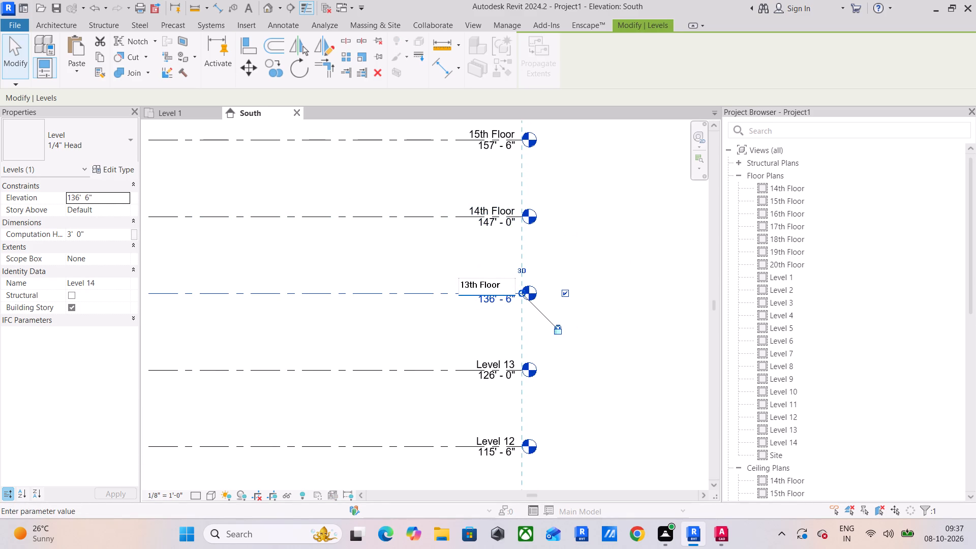
pyautogui.click(459, 330)
pyautogui.click(538, 263)
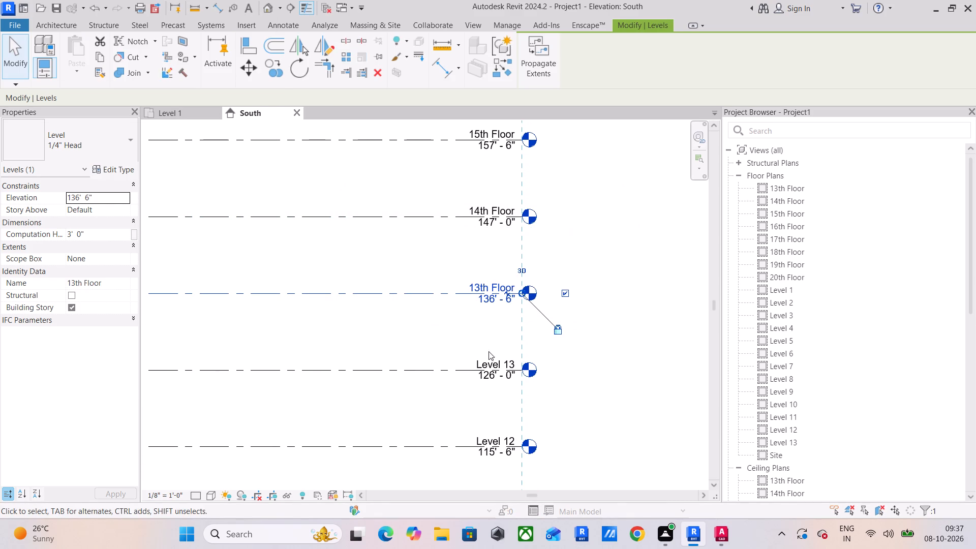
pyautogui.doubleClick(497, 358)
pyautogui.write('12th Floor')
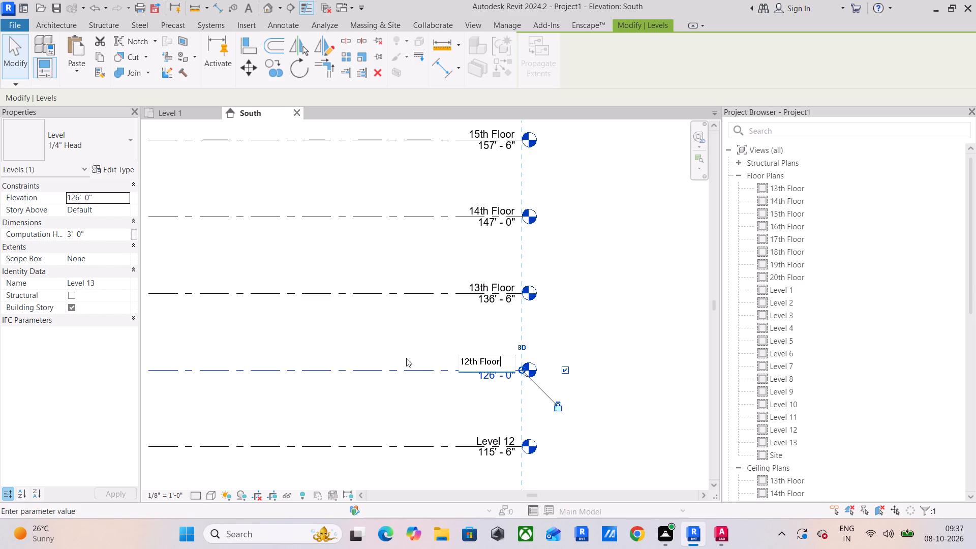
pyautogui.click(393, 341)
pyautogui.click(540, 266)
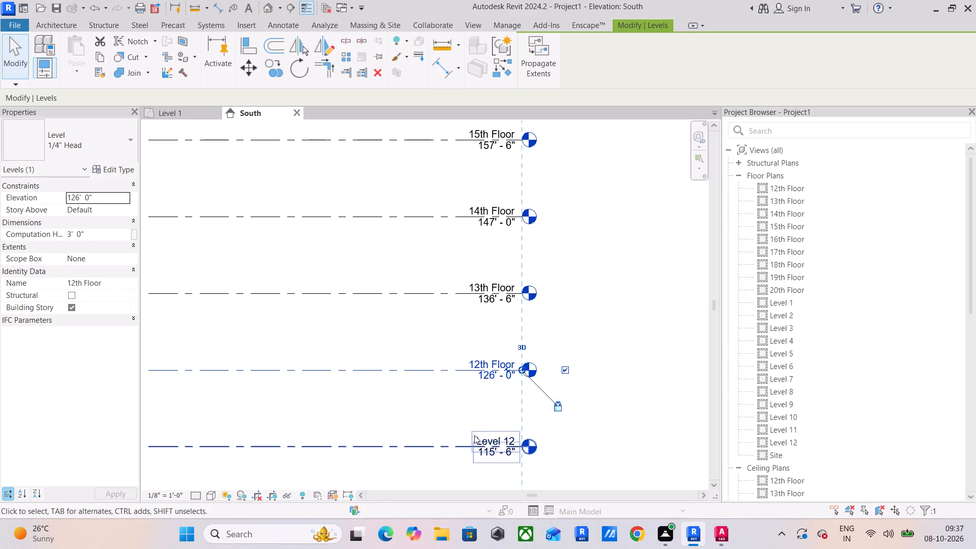
# Rename Level 12 at 115'-6" as 11th Floor, including its corresponding views.
pyautogui.doubleClick(486, 435)
pyautogui.write('11th Floor')
pyautogui.click(421, 413)
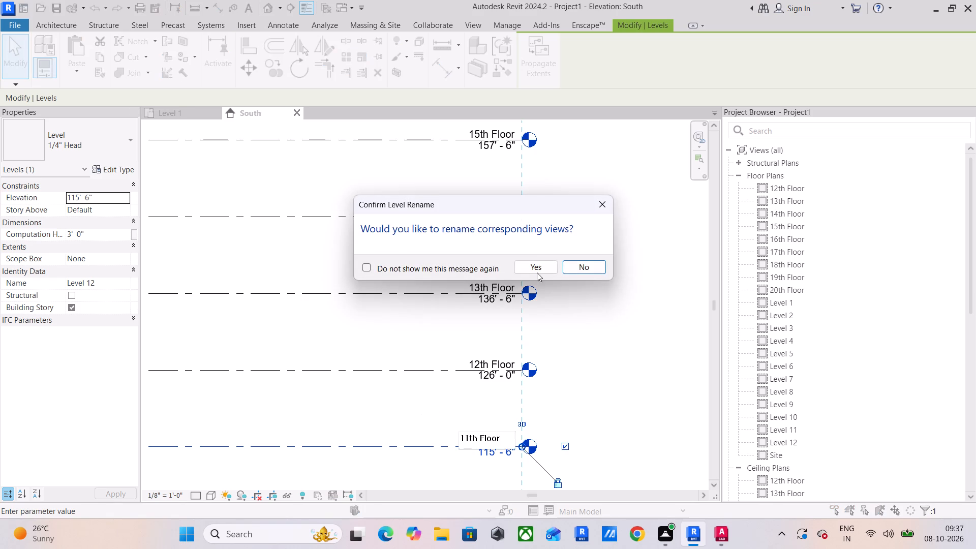
pyautogui.click(537, 259)
pyautogui.click(539, 267)
# Rename Level 11 at 105'-0" as 10th Floor, including its corresponding views.
pyautogui.scroll(-1, 539, 267)
pyautogui.moveTo(523, 404); pyautogui.dragTo(455, 224, button='middle')
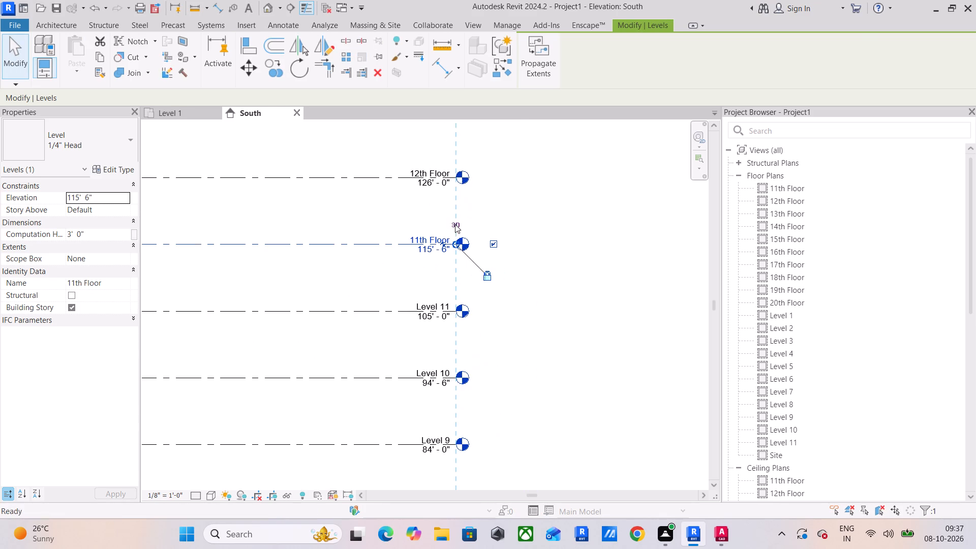
pyautogui.moveTo(455, 224); pyautogui.dragTo(455, 225, button='middle')
pyautogui.scroll(1, 428, 314)
pyautogui.doubleClick(435, 301)
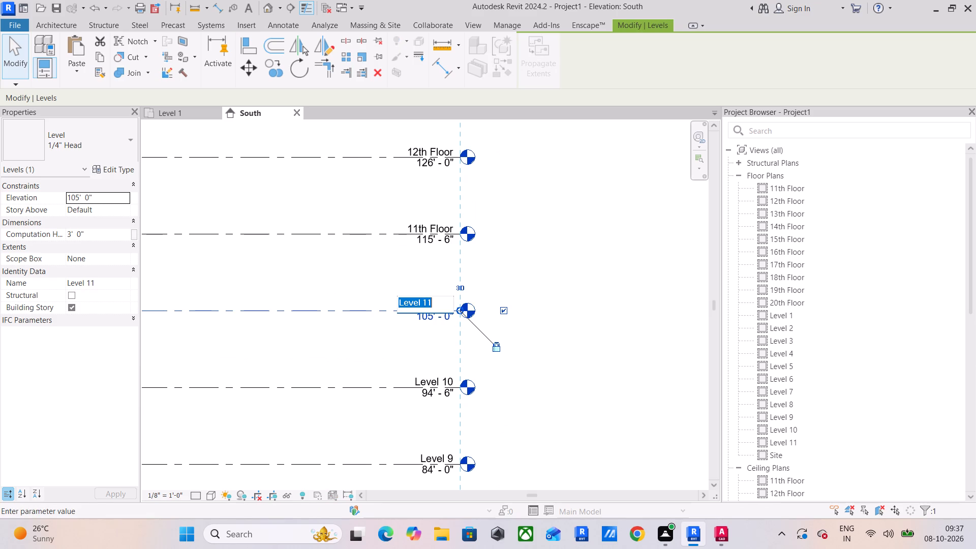
pyautogui.write('10th Floor')
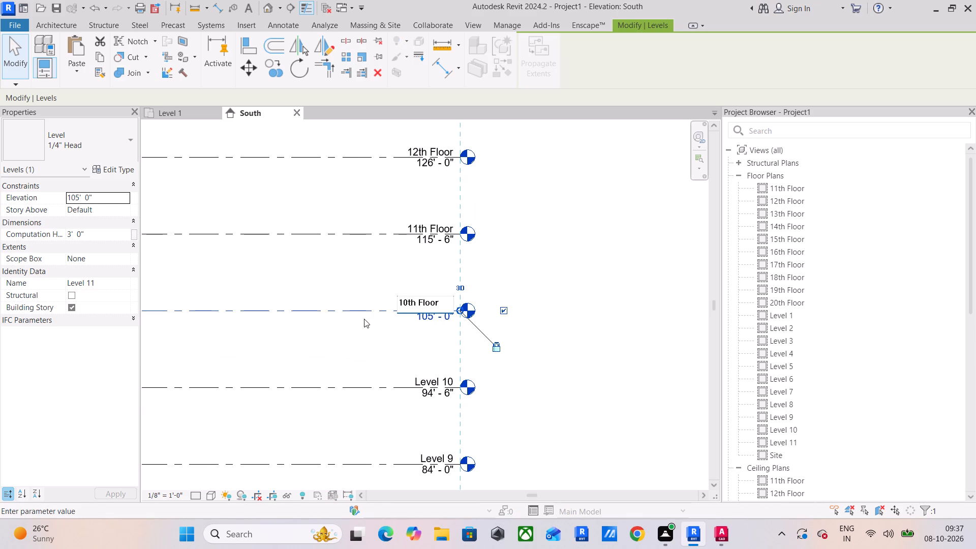
pyautogui.click(414, 351)
pyautogui.click(542, 266)
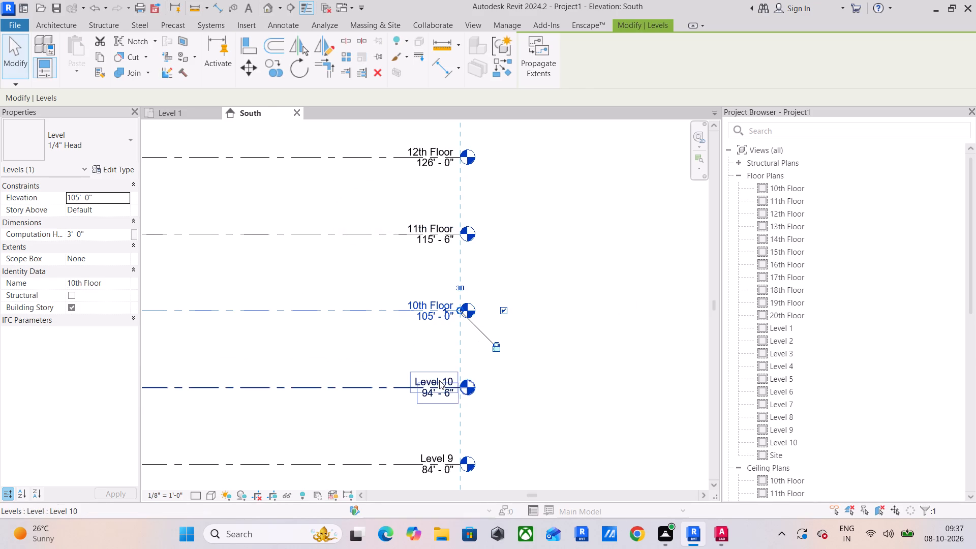
# Rename Level 10 at 94'-6" as 9th Floor, including its corresponding views.
pyautogui.doubleClick(439, 380)
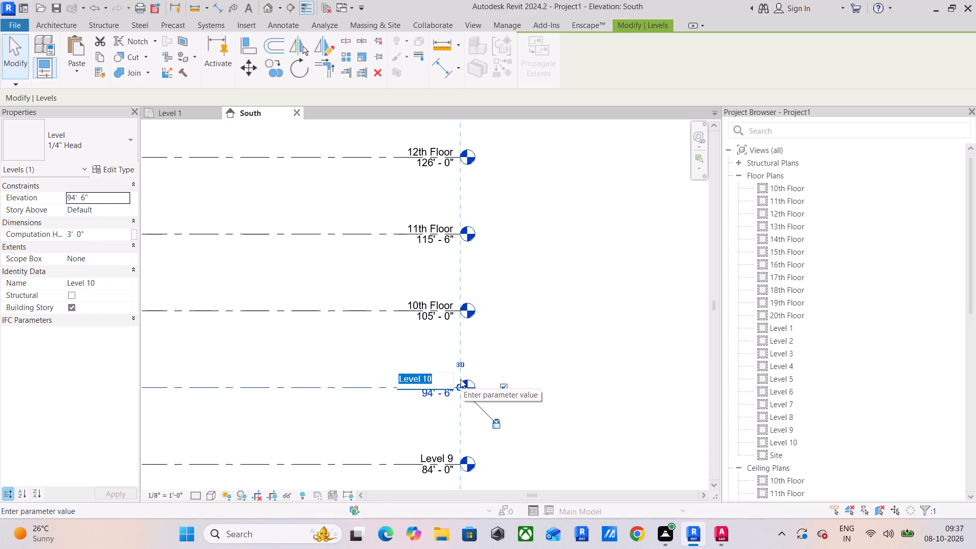
pyautogui.write('9thbFloor')
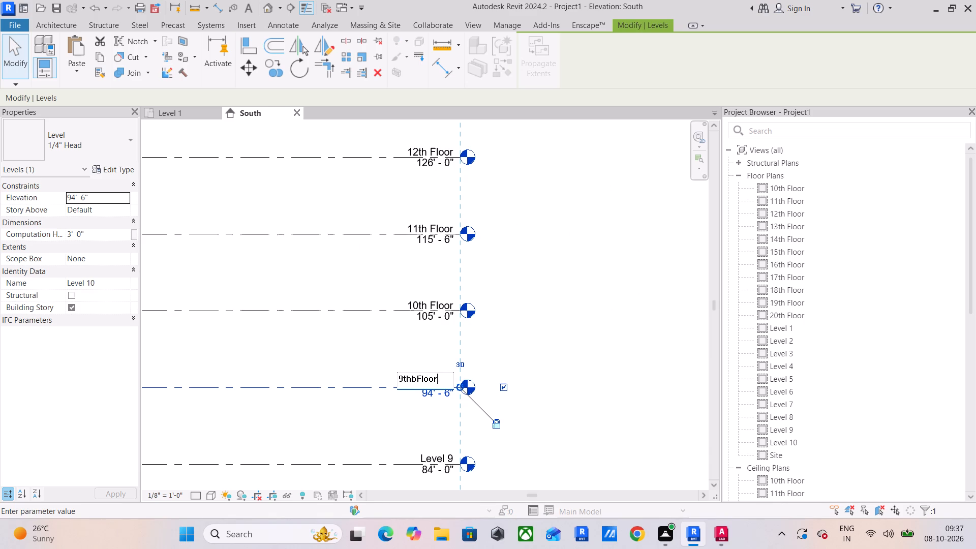
pyautogui.click(414, 379)
pyautogui.press('BackSpace')
pyautogui.press('space')
pyautogui.click(383, 353)
pyautogui.click(525, 266)
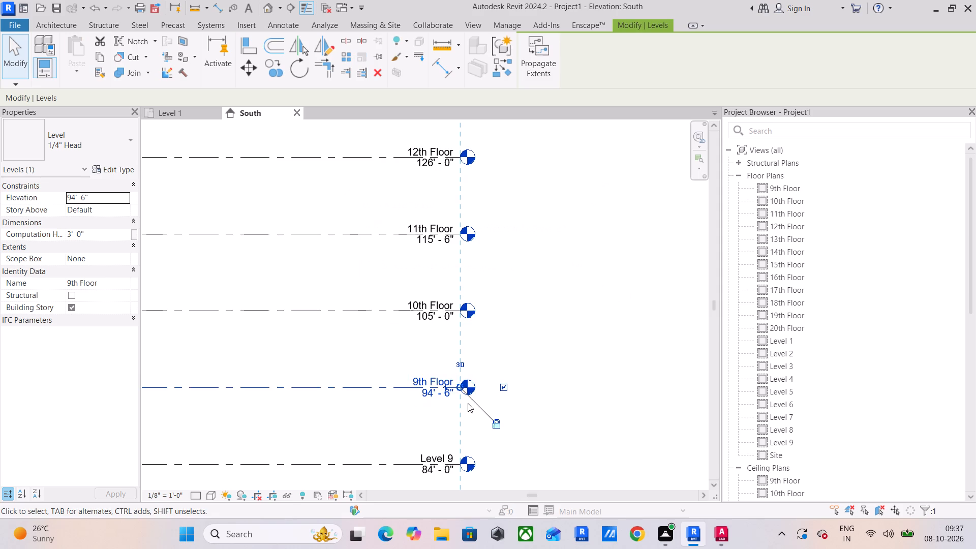
# Rename Level 9 at 84'-0" as 8th Floor, including its corresponding views.
pyautogui.moveTo(443, 416); pyautogui.dragTo(430, 278, button='middle')
pyautogui.doubleClick(420, 314)
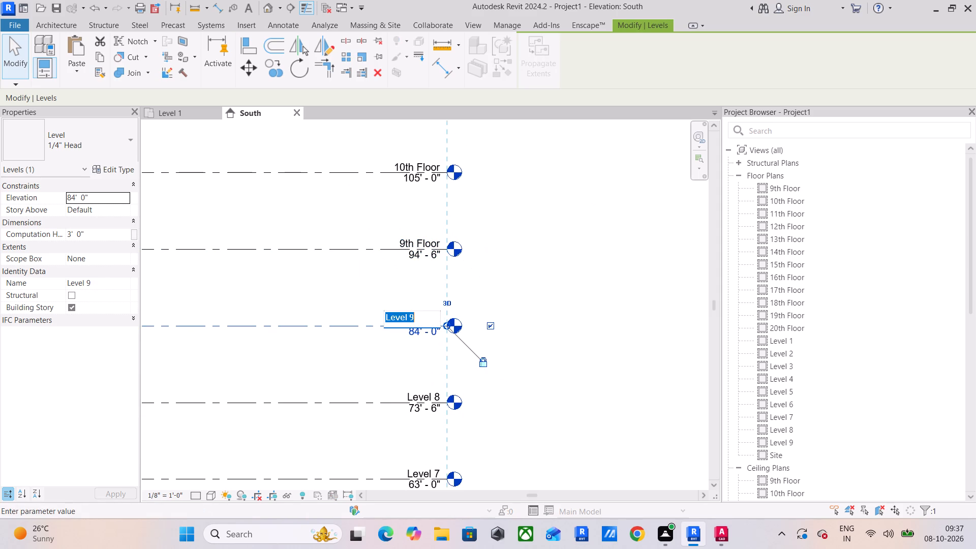
pyautogui.press('8')
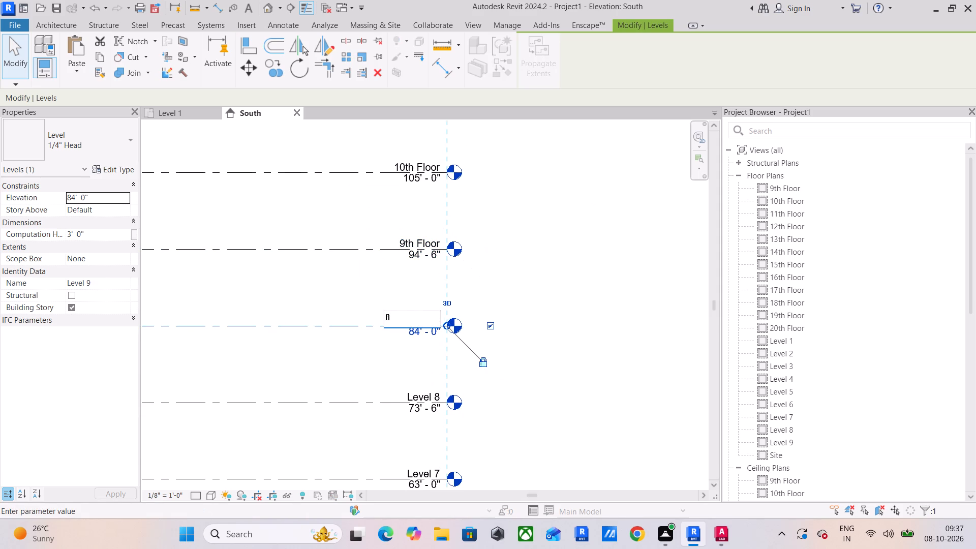
pyautogui.write('th Floor')
pyautogui.click(389, 358)
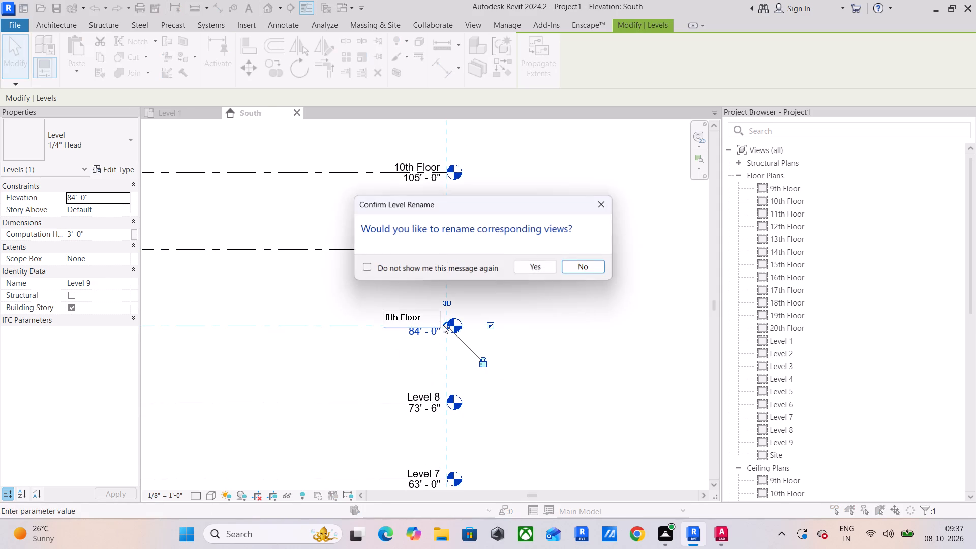
pyautogui.click(543, 269)
# Rename Level 8 at 73'-6" as 7th Floor, including its corresponding views.
pyautogui.doubleClick(434, 390)
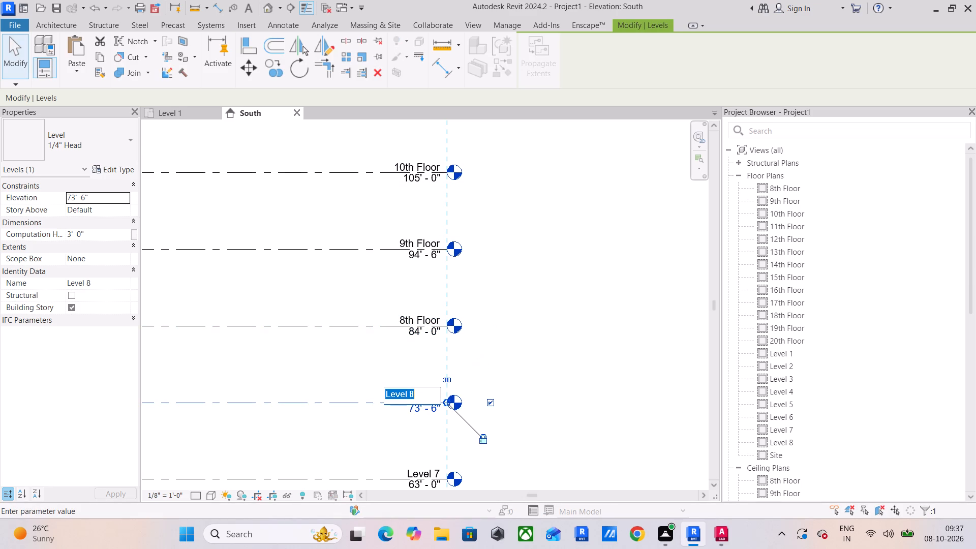
pyautogui.write('7th Flor')
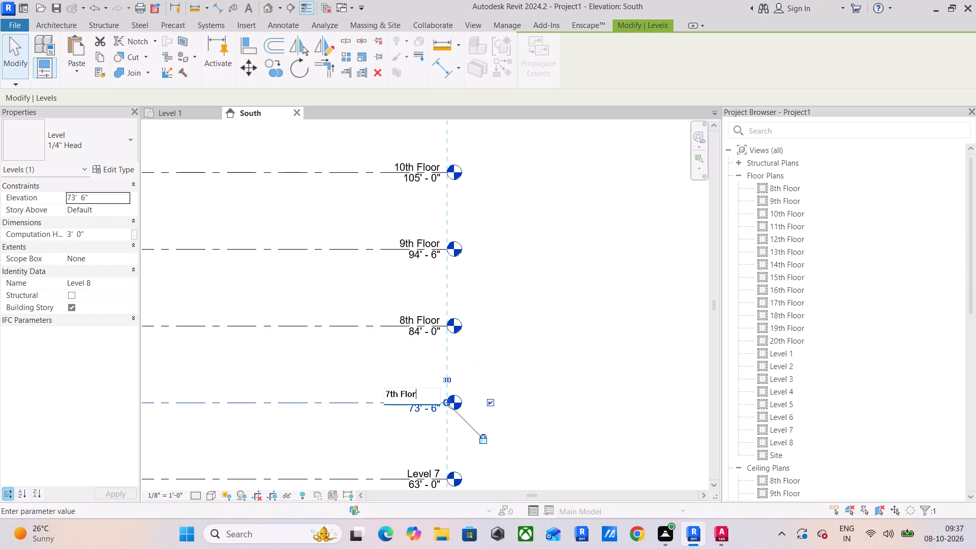
pyautogui.press('BackSpace')
pyautogui.write('or')
pyautogui.click(407, 363)
pyautogui.click(546, 262)
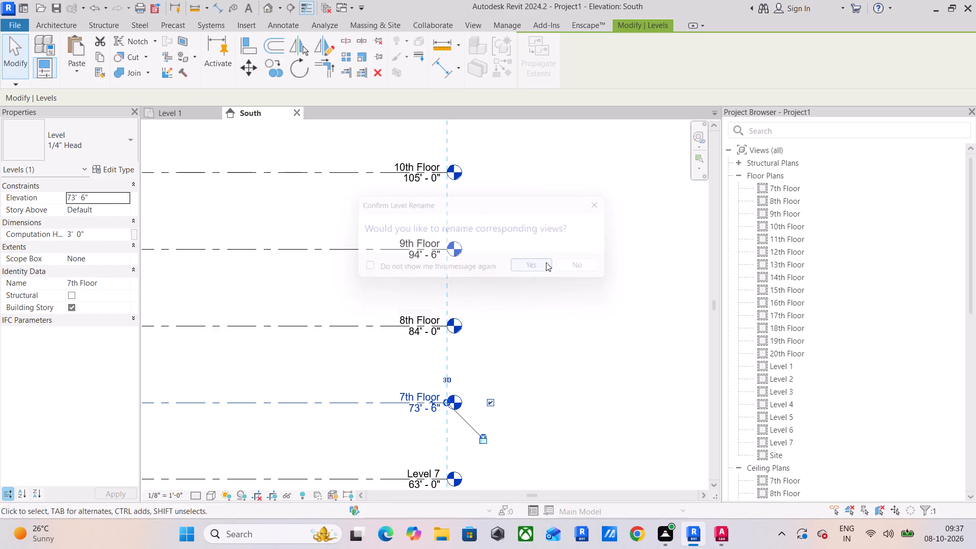
# Rename Level 7 at 63'-0" as 6th Floor, including its corresponding views.
pyautogui.scroll(-1, 455, 359)
pyautogui.moveTo(453, 362); pyautogui.dragTo(473, 201, button='middle')
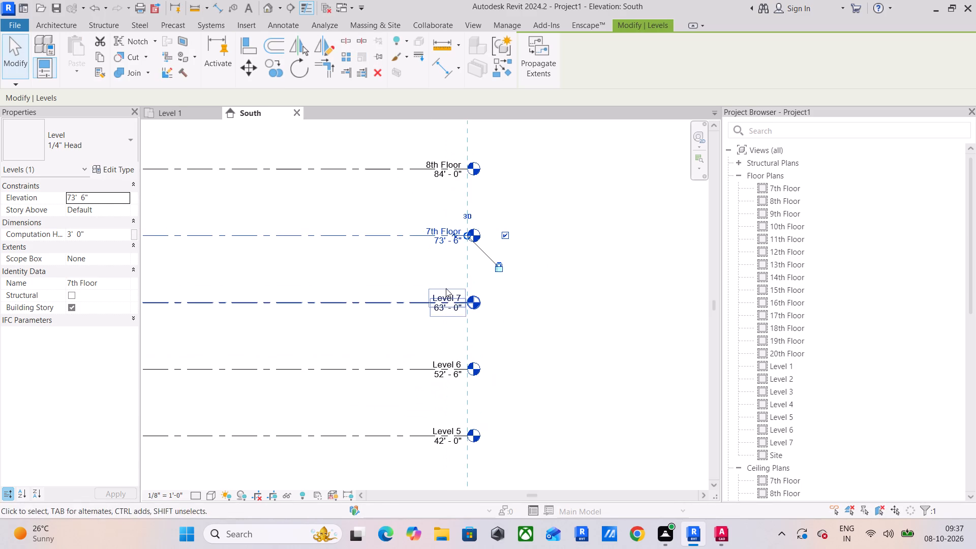
pyautogui.click(446, 288)
pyautogui.click(446, 288)
pyautogui.write('6th Floor')
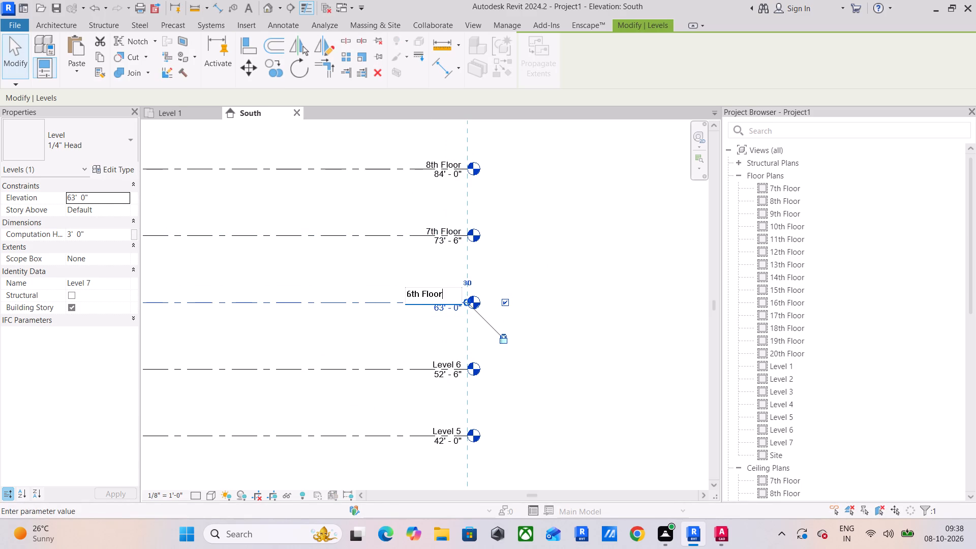
pyautogui.click(425, 337)
pyautogui.click(553, 270)
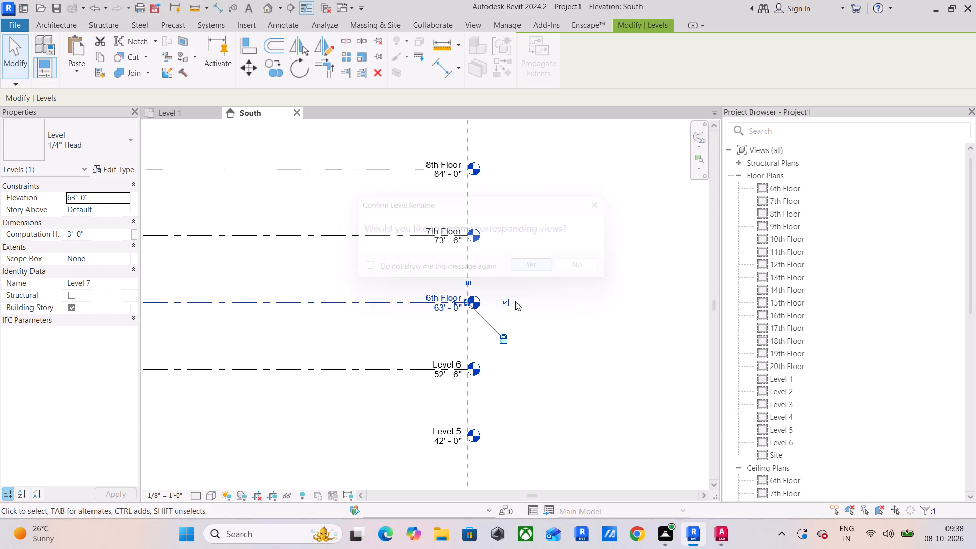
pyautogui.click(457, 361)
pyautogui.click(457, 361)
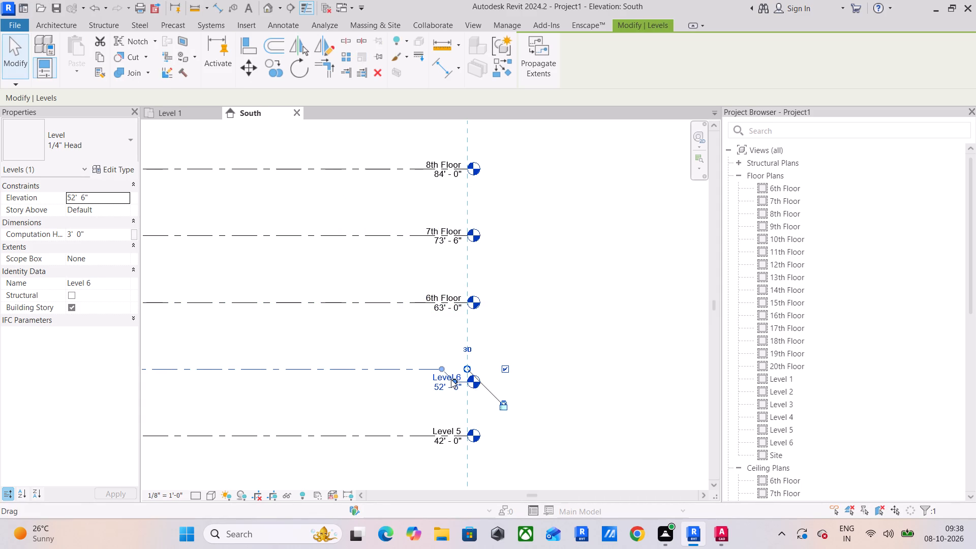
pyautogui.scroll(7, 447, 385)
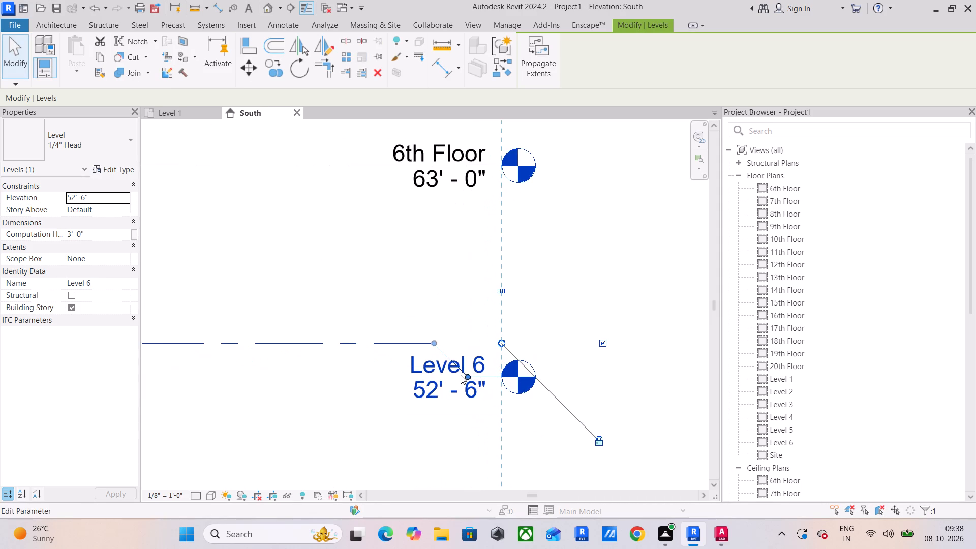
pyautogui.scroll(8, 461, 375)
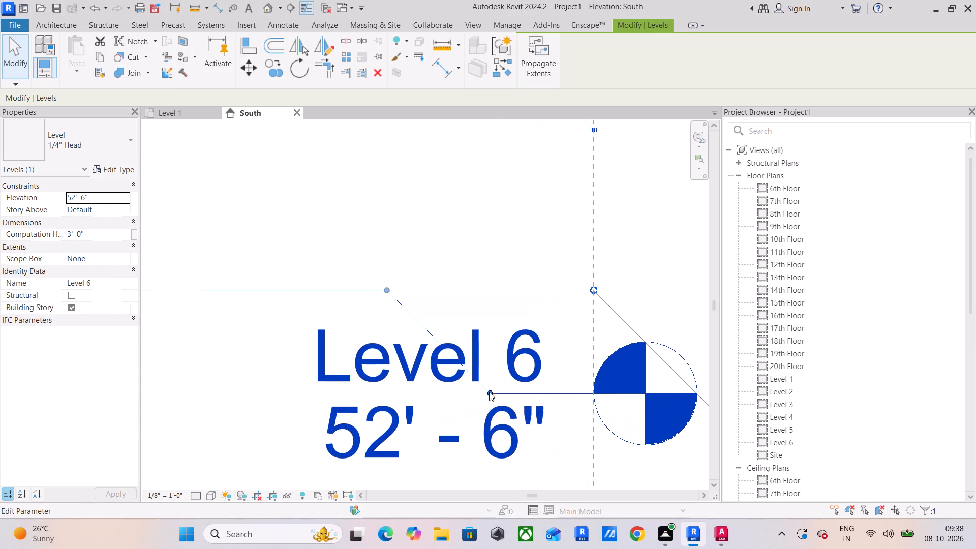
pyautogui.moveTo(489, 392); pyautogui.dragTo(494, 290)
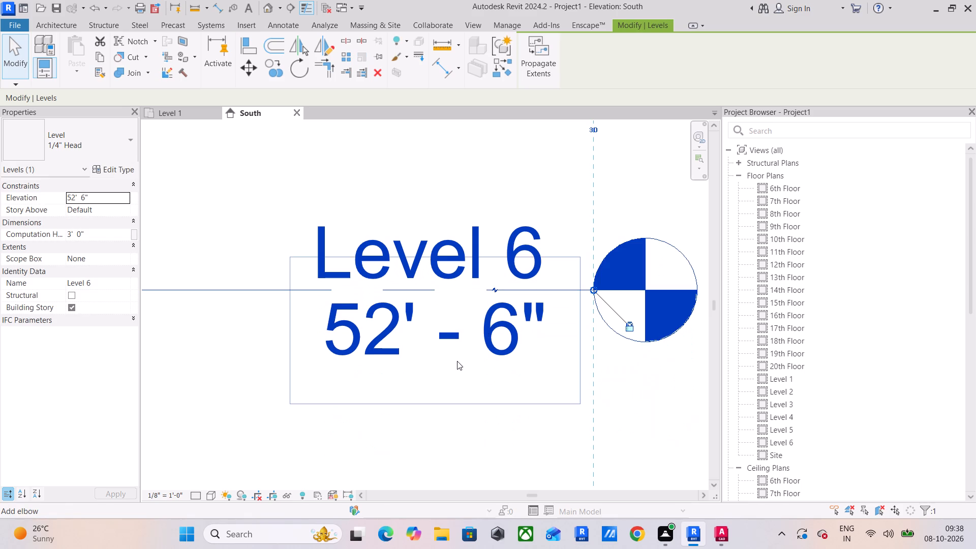
# Rename Level 6 at 52'-6" as 5th Floor, including its corresponding views.
pyautogui.scroll(-7, 456, 362)
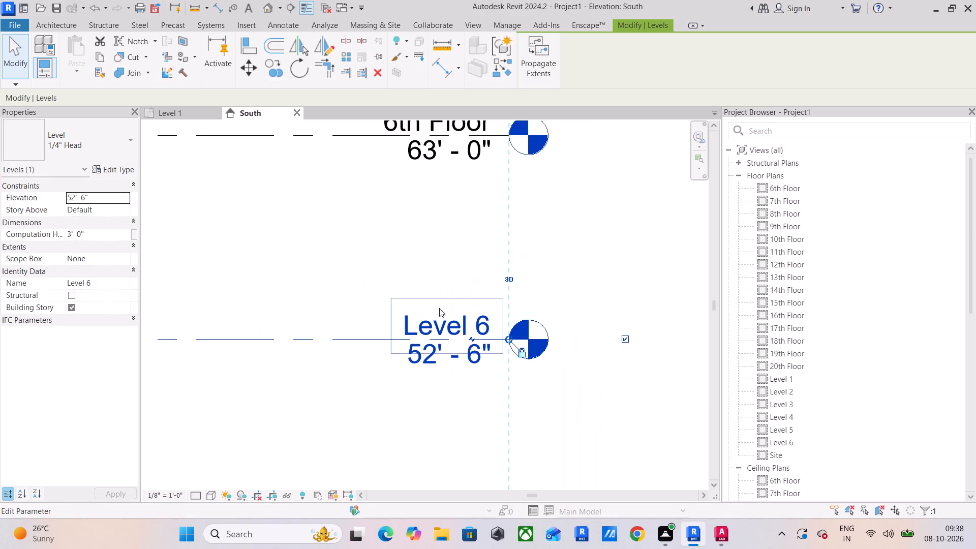
pyautogui.click(439, 309)
pyautogui.click(439, 309)
pyautogui.click(439, 312)
pyautogui.scroll(-2, 439, 312)
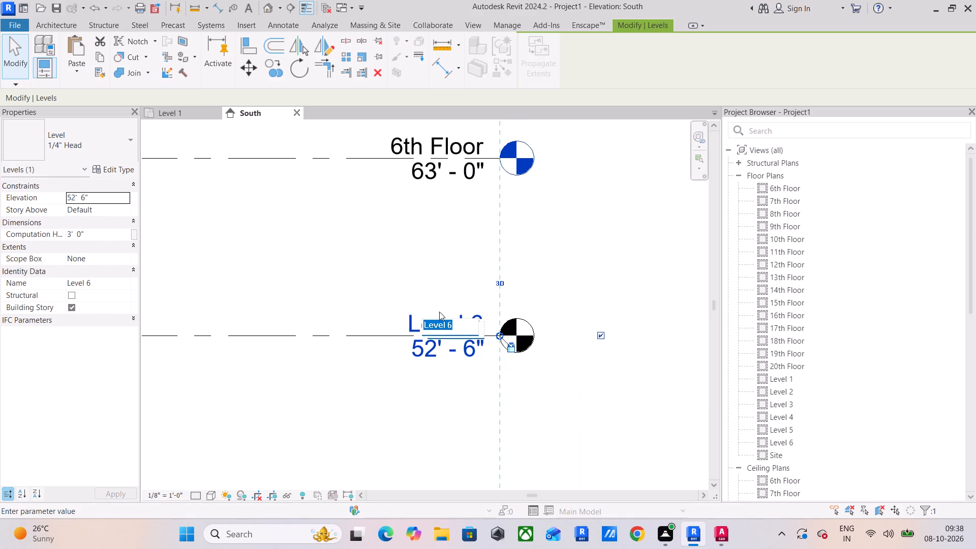
pyautogui.scroll(-3, 439, 312)
pyautogui.write('5th Floor')
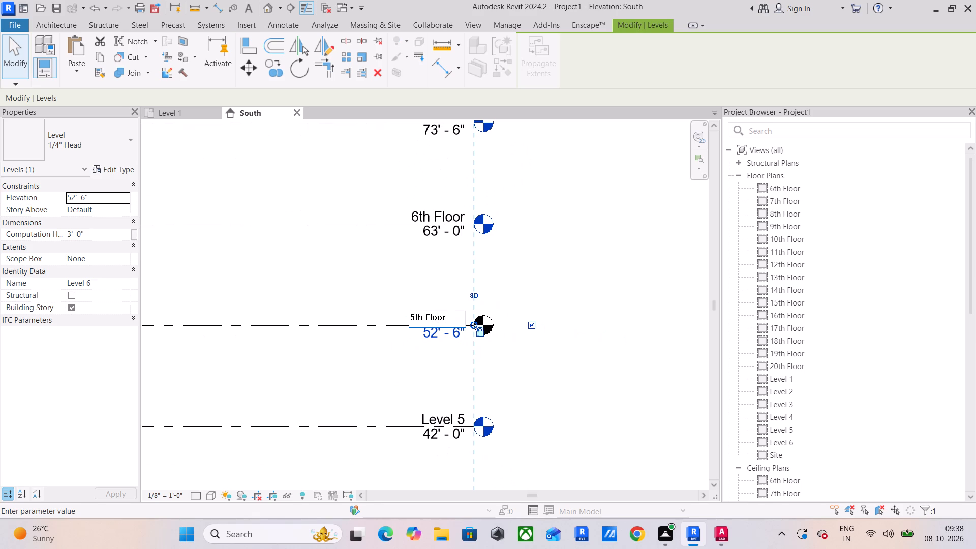
pyautogui.click(330, 373)
pyautogui.click(538, 266)
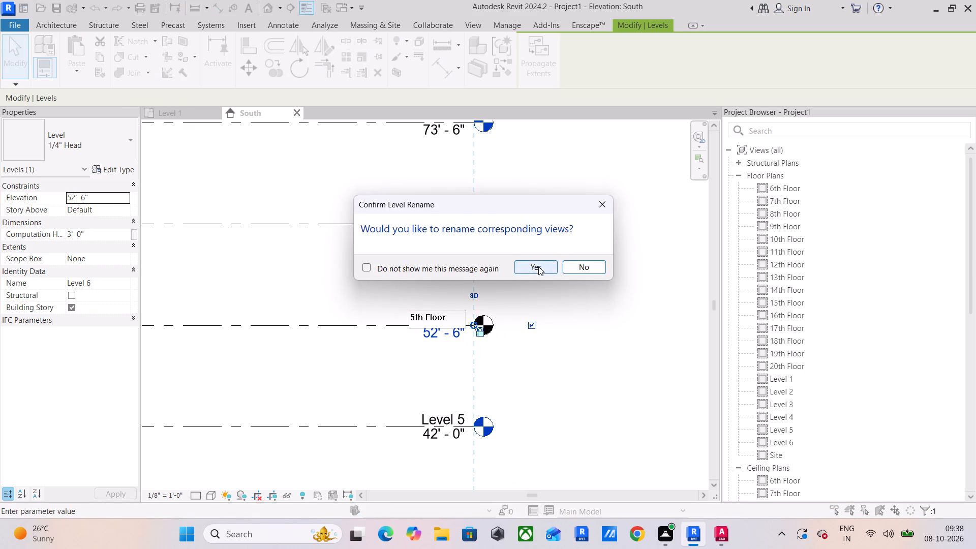
# Rename Level 5 at 42'-0" as 4th Floor, including its corresponding views.
pyautogui.scroll(-1, 452, 343)
pyautogui.moveTo(440, 357); pyautogui.dragTo(455, 224, button='middle')
pyautogui.doubleClick(463, 267)
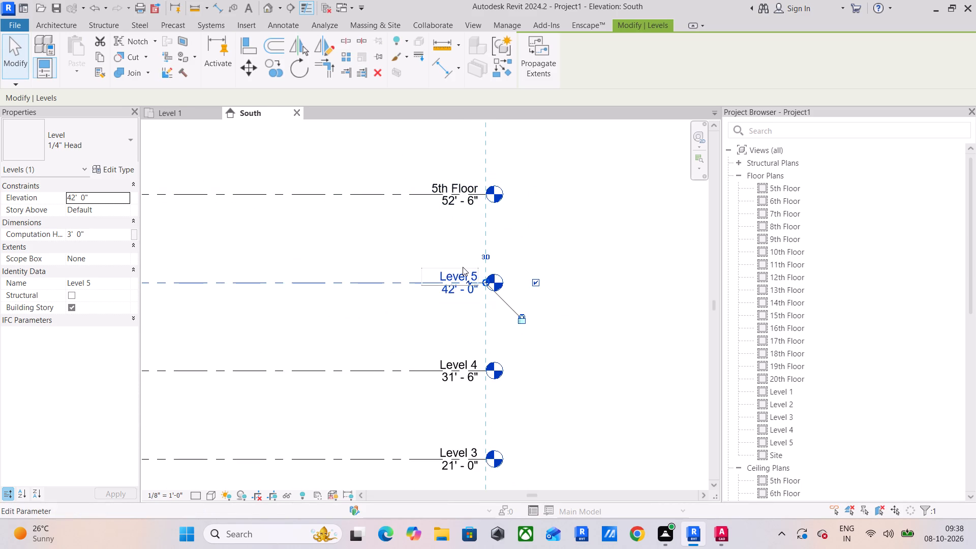
pyautogui.write('4th Floor')
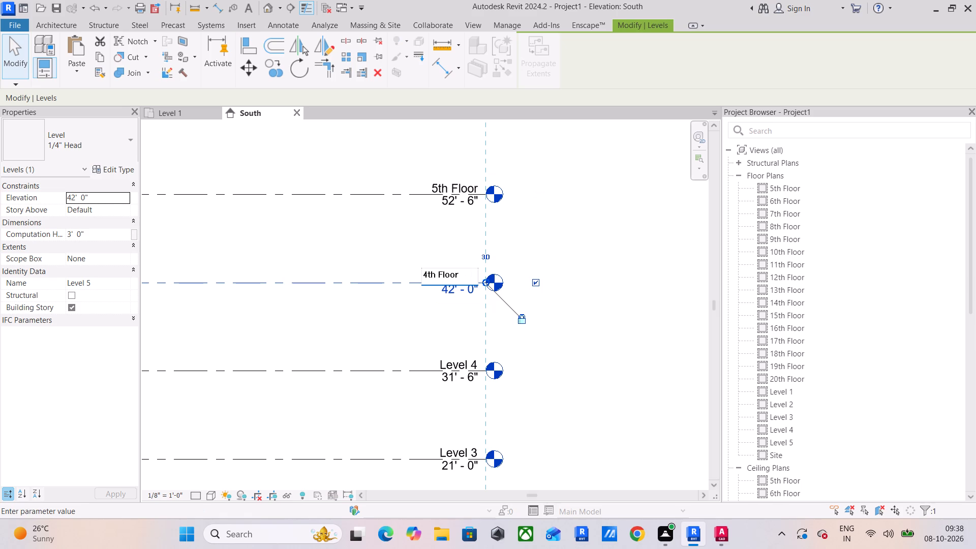
pyautogui.click(442, 321)
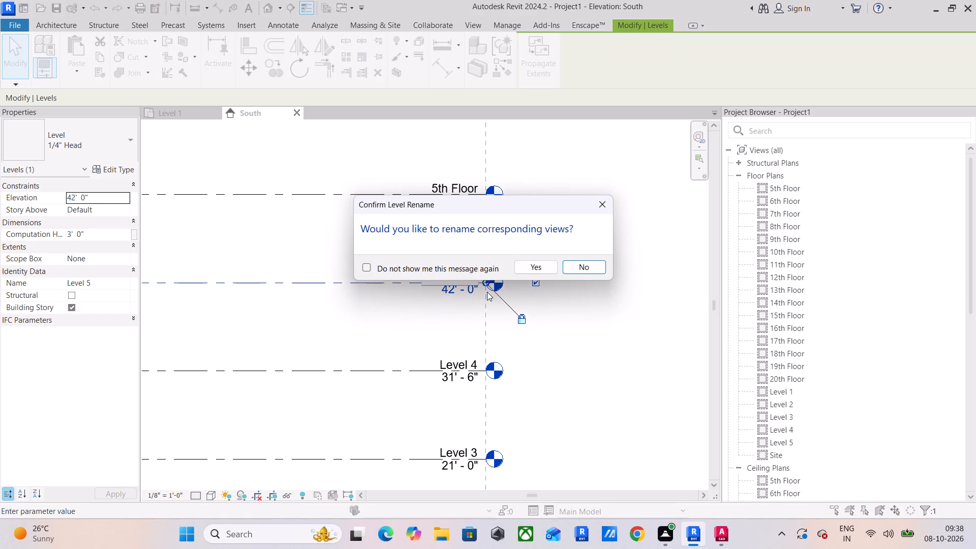
pyautogui.click(533, 264)
# Rename Level 4 at 31'-6" as 3th Floor, including its corresponding views.
pyautogui.click(442, 358)
pyautogui.click(442, 358)
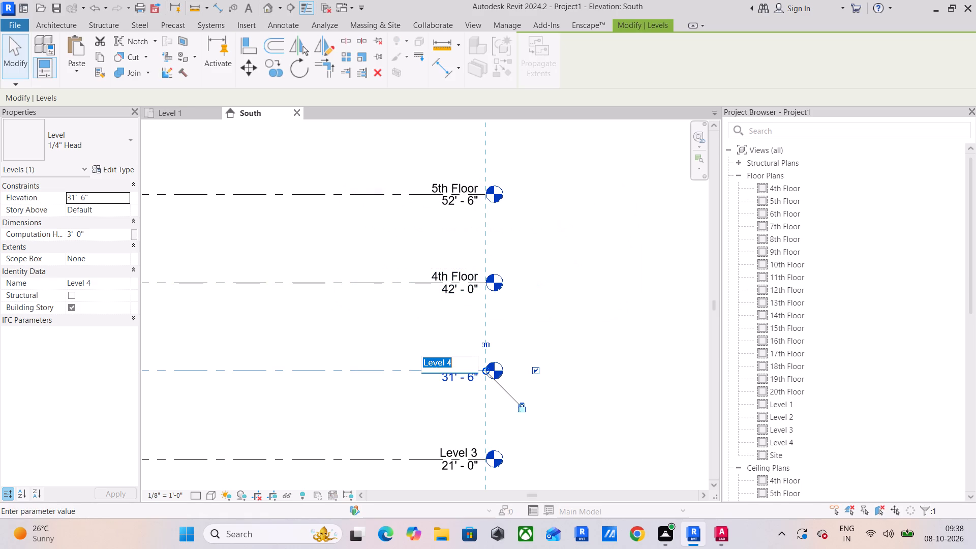
pyautogui.write('3th')
pyautogui.press('space')
pyautogui.write('Floor')
pyautogui.click(388, 407)
pyautogui.click(551, 267)
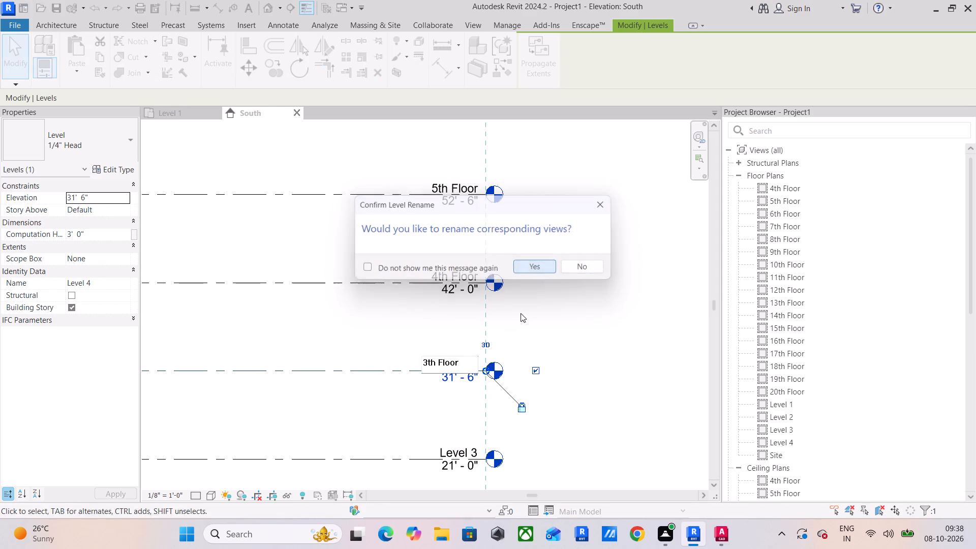
# Rename Level 3 at 21'-0" as 2nd Floor, including its corresponding views.
pyautogui.doubleClick(456, 446)
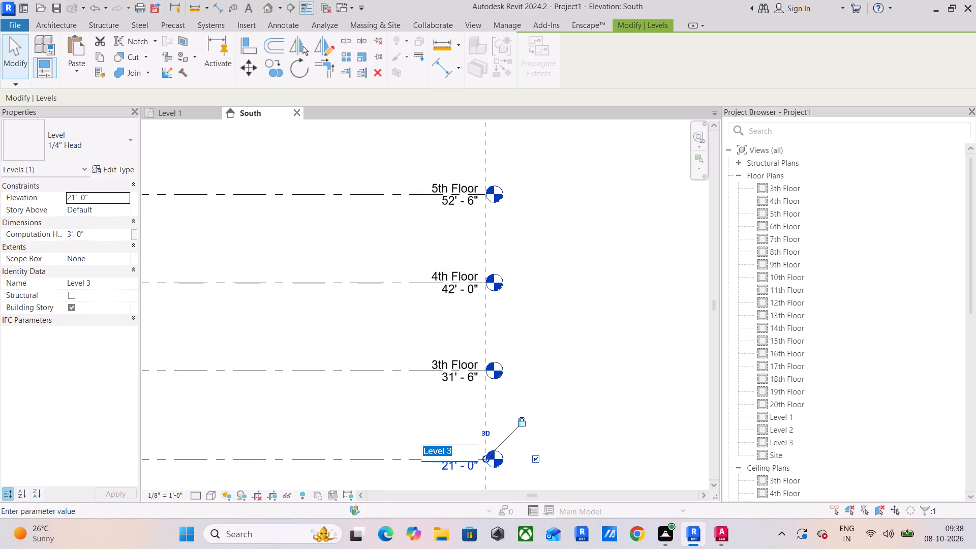
pyautogui.press('2')
pyautogui.write('nd Floor')
pyautogui.click(403, 393)
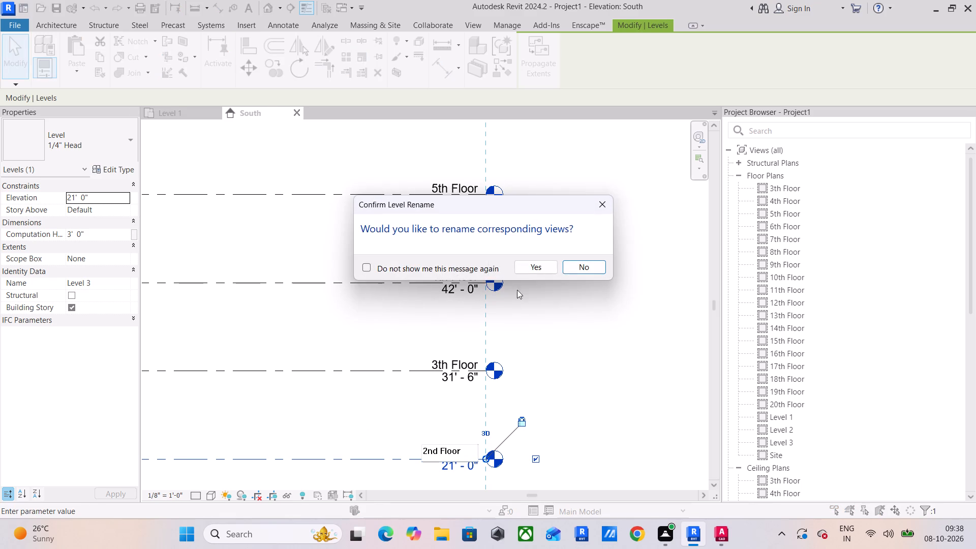
pyautogui.click(541, 263)
# Rename Level 2 at 10'-6" as 1st Floor, including its corresponding views.
pyautogui.moveTo(487, 368); pyautogui.dragTo(478, 222, button='middle')
pyautogui.moveTo(475, 333); pyautogui.dragTo(485, 238, button='middle')
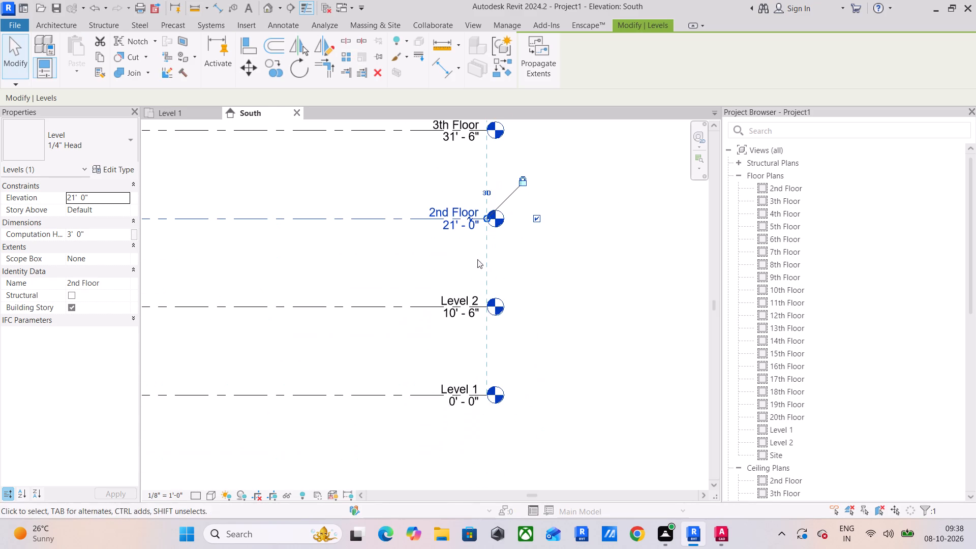
pyautogui.doubleClick(457, 298)
pyautogui.press('1')
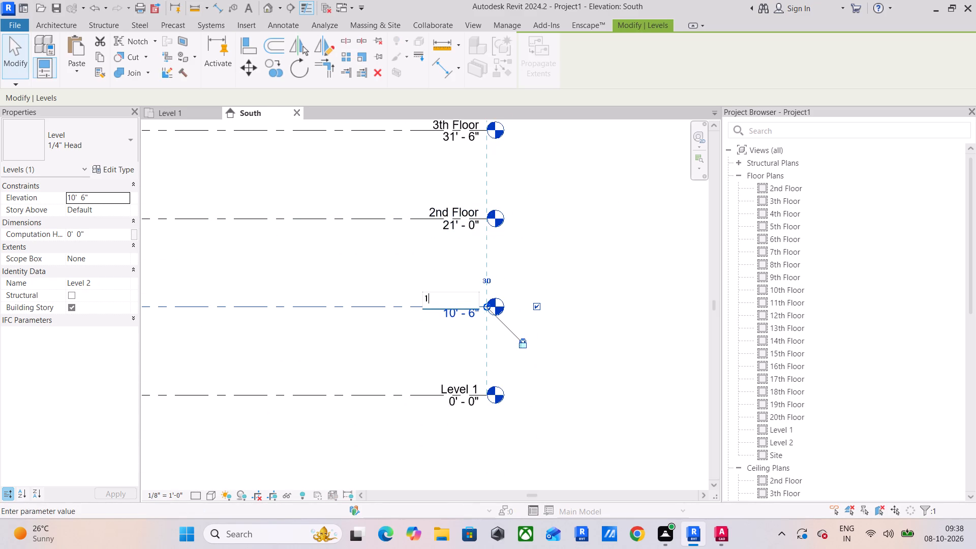
pyautogui.write('st')
pyautogui.press('space')
pyautogui.write('Floor')
pyautogui.click(423, 326)
pyautogui.click(549, 271)
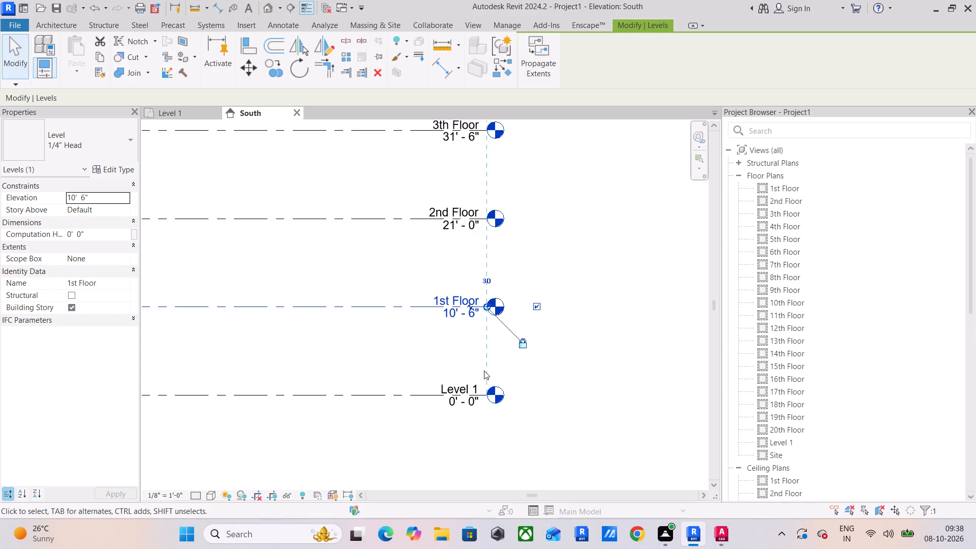
# Rename Level 1 at 0'-0" as Ground Floor, including its corresponding views.
pyautogui.click(460, 386)
pyautogui.click(460, 386)
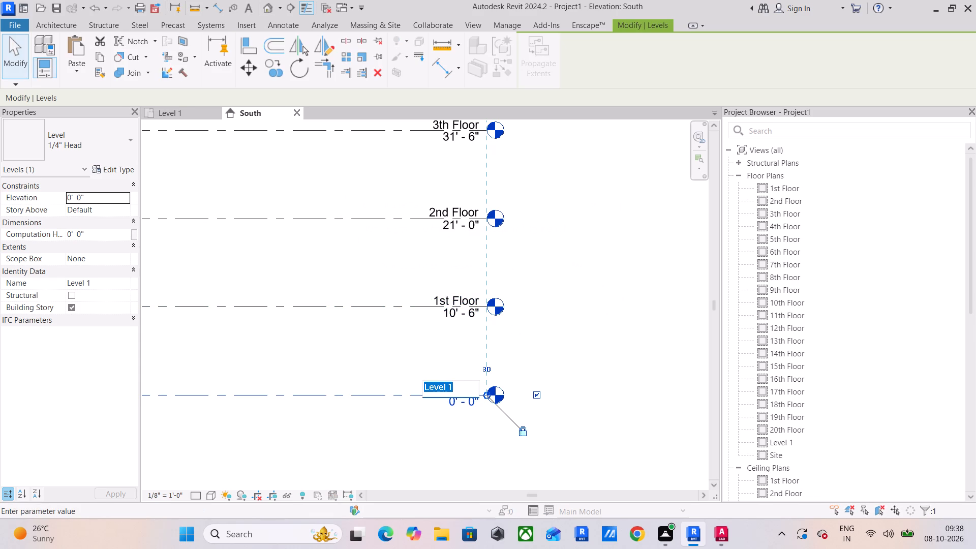
pyautogui.write('Ground Floor')
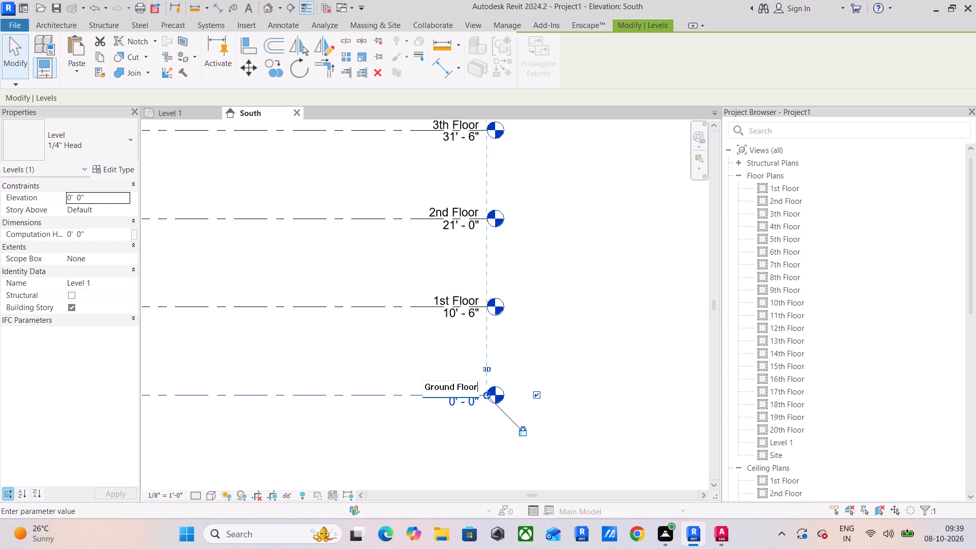
pyautogui.click(522, 351)
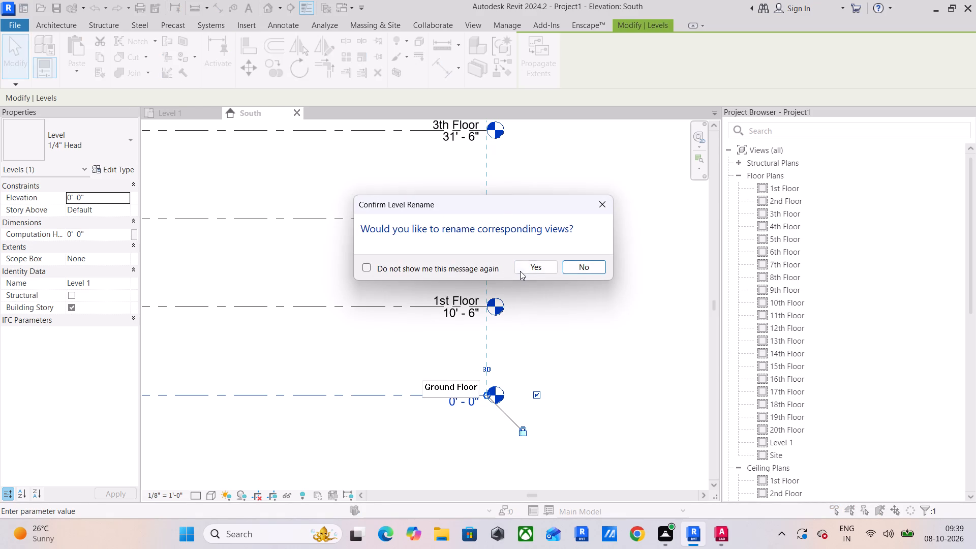
pyautogui.click(525, 270)
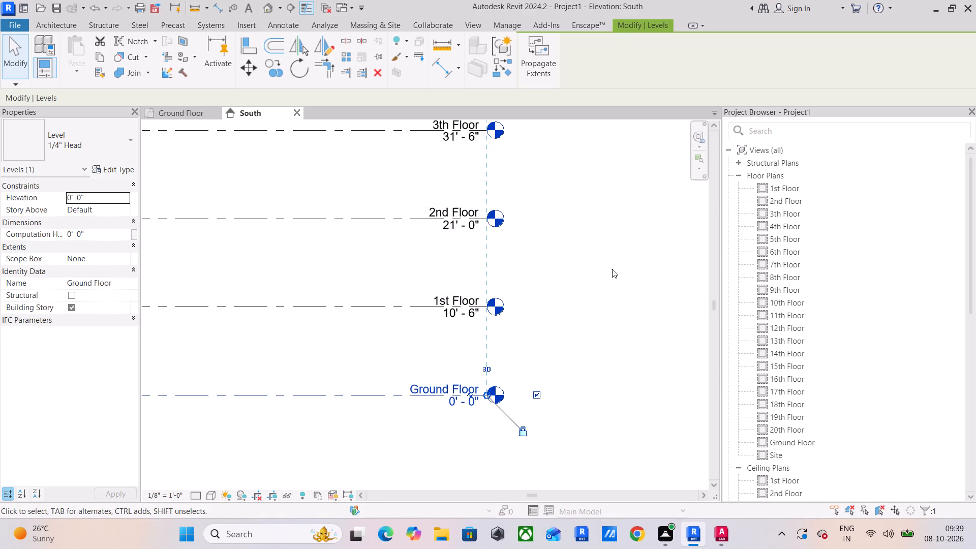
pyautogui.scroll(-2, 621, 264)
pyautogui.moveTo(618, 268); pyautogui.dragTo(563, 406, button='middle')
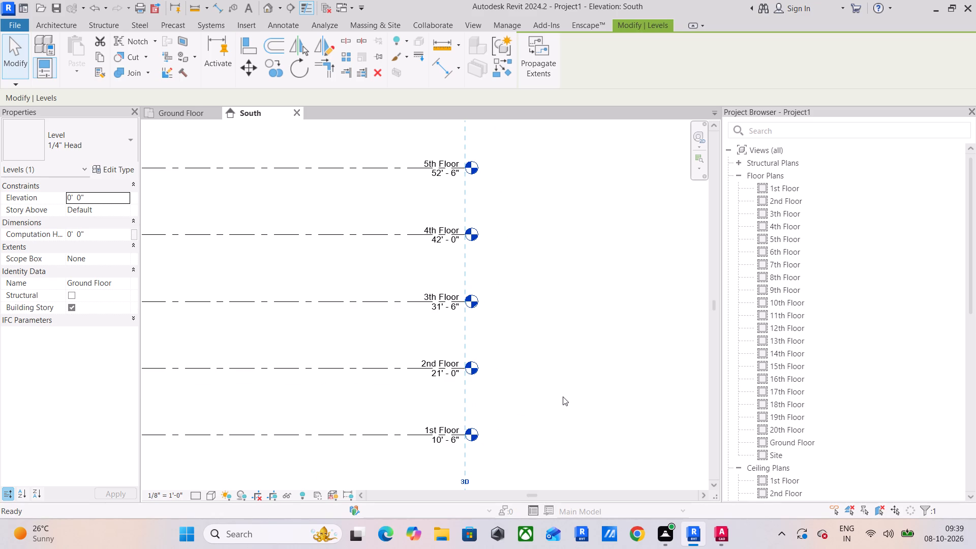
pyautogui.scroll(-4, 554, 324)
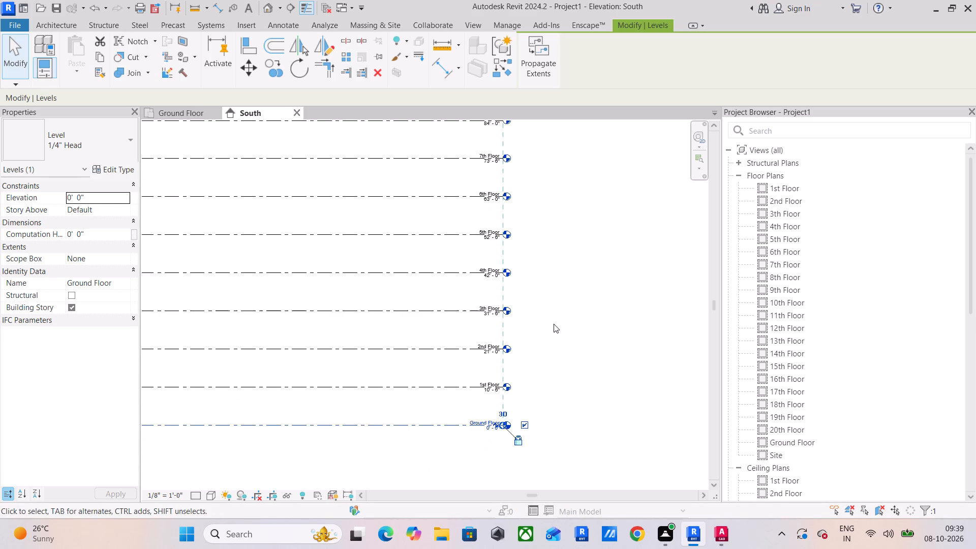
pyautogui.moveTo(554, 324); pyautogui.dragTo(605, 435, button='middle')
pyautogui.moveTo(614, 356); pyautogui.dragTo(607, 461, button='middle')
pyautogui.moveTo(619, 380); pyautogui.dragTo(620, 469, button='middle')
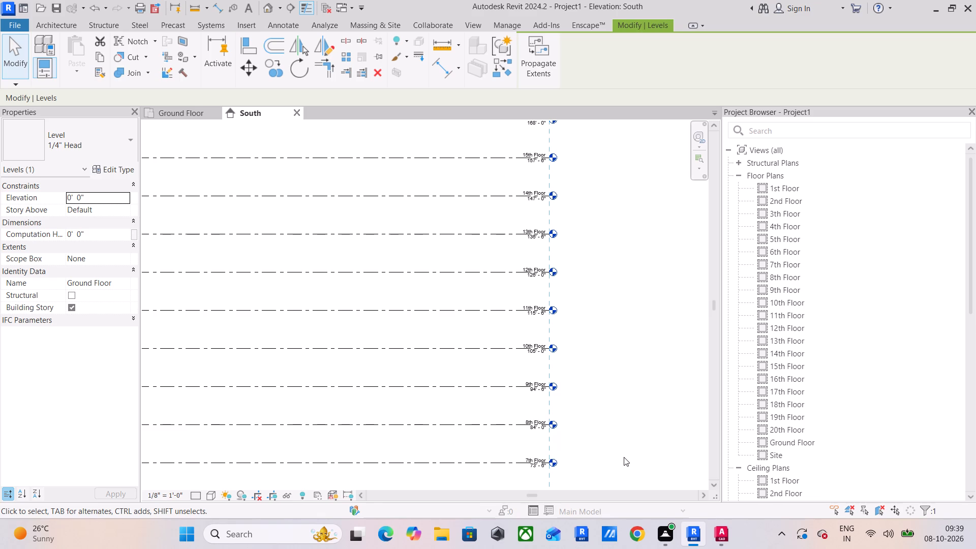
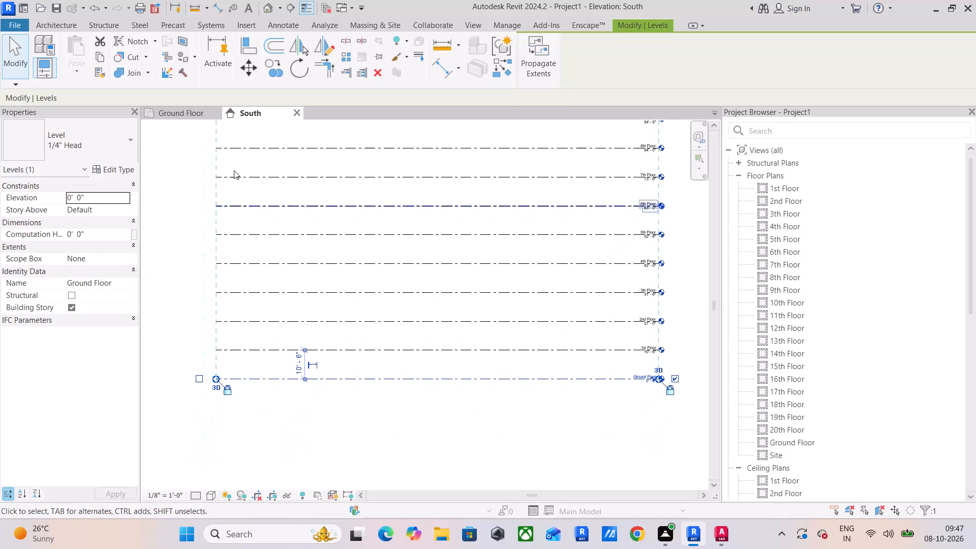
# In the Ground Floor plan, draw a 13' horizontal wall using the 9" EXTERIOR WALL type.
pyautogui.click(180, 110)
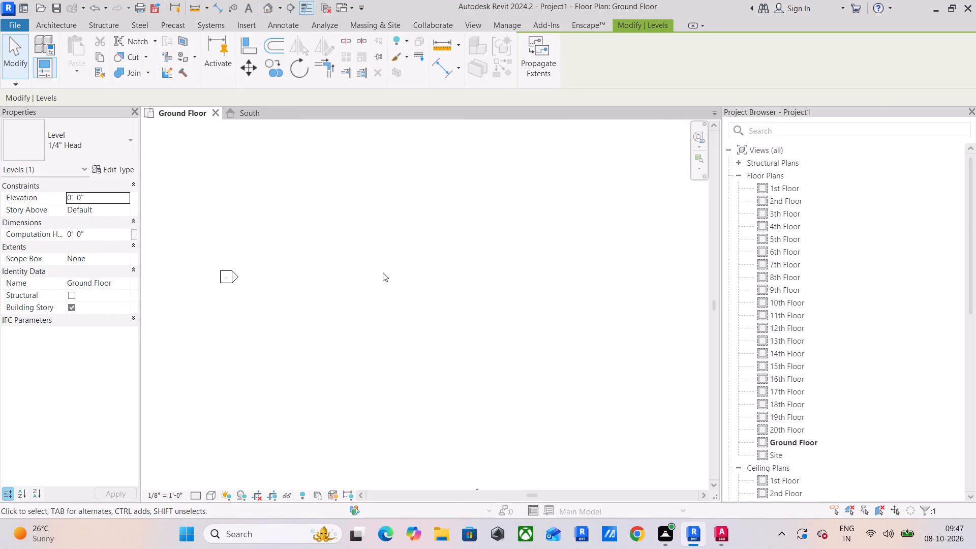
pyautogui.scroll(-2, 424, 272)
pyautogui.moveTo(427, 272); pyautogui.dragTo(347, 281, button='middle')
pyautogui.middleClick(347, 291)
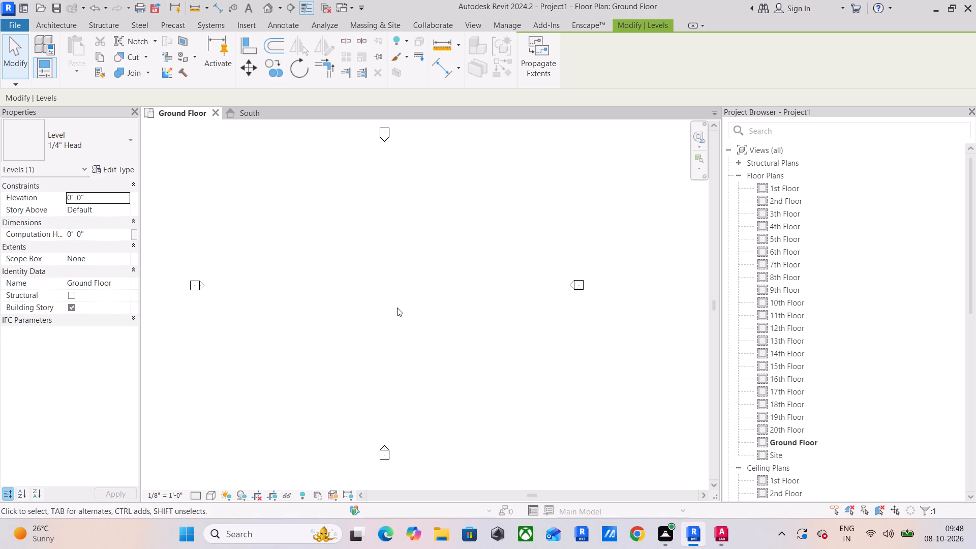
pyautogui.click(59, 24)
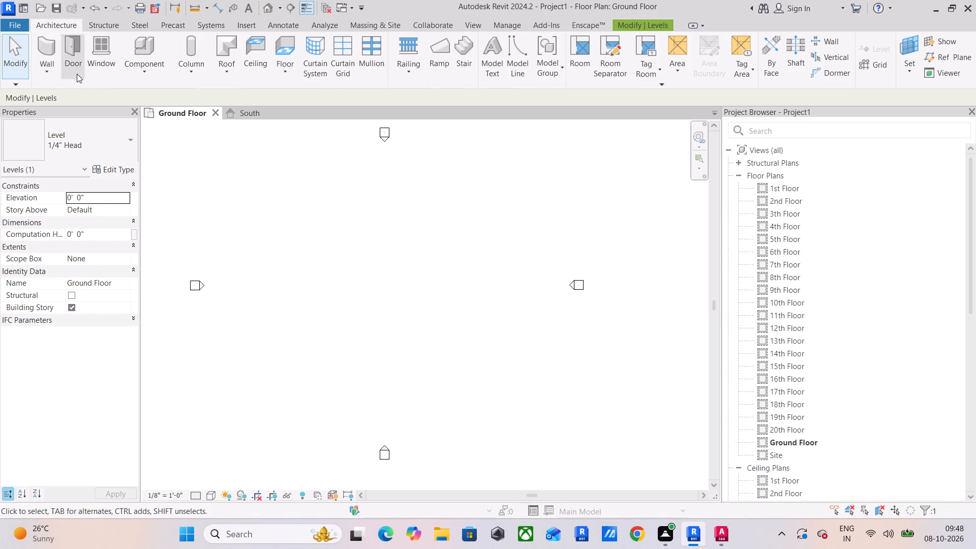
pyautogui.click(52, 49)
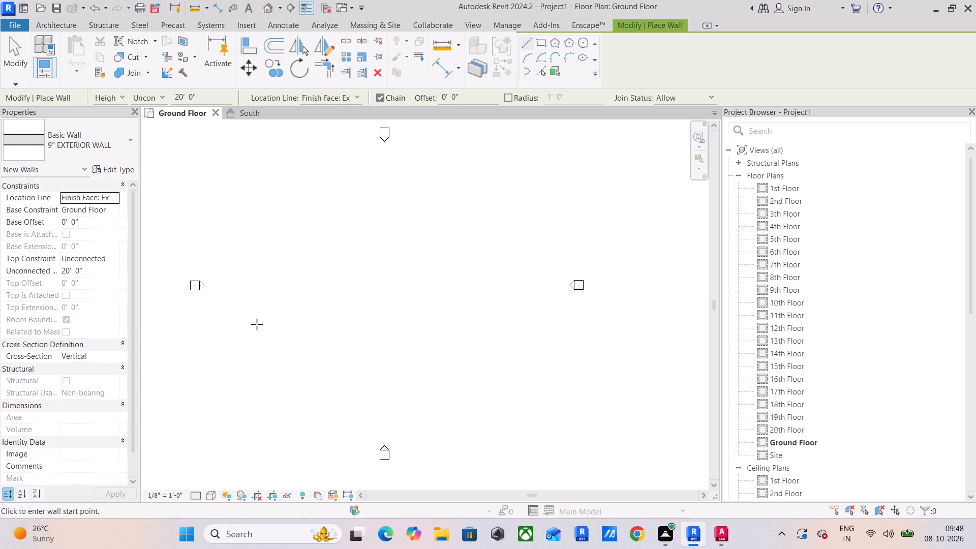
pyautogui.scroll(2, 289, 303)
pyautogui.click(286, 316)
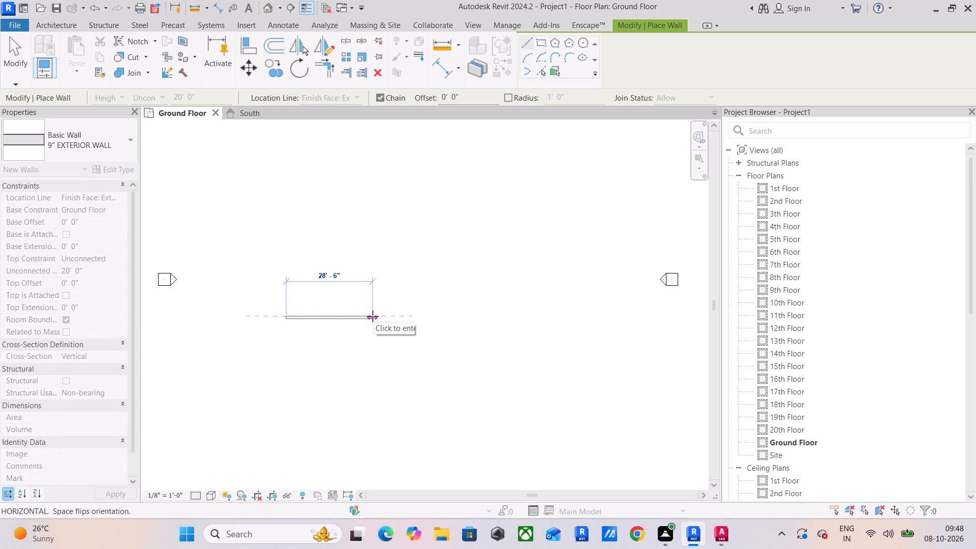
pyautogui.write("13'")
pyautogui.press('Return')
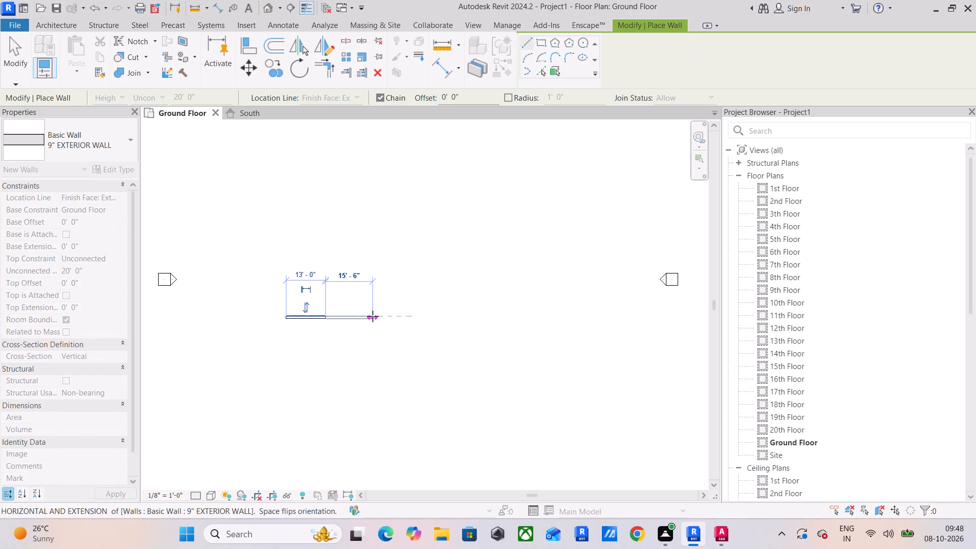
pyautogui.press('Escape')
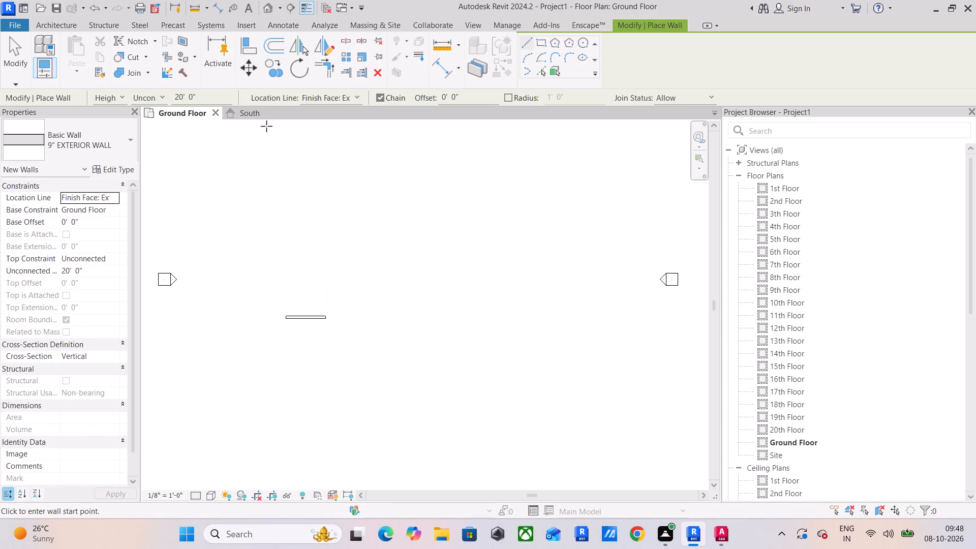
# Set the top constraint for new 9" exterior walls to Up to level: 1st Floor.
pyautogui.click(343, 98)
pyautogui.moveTo(354, 128); pyautogui.dragTo(354, 134)
pyautogui.click(109, 259)
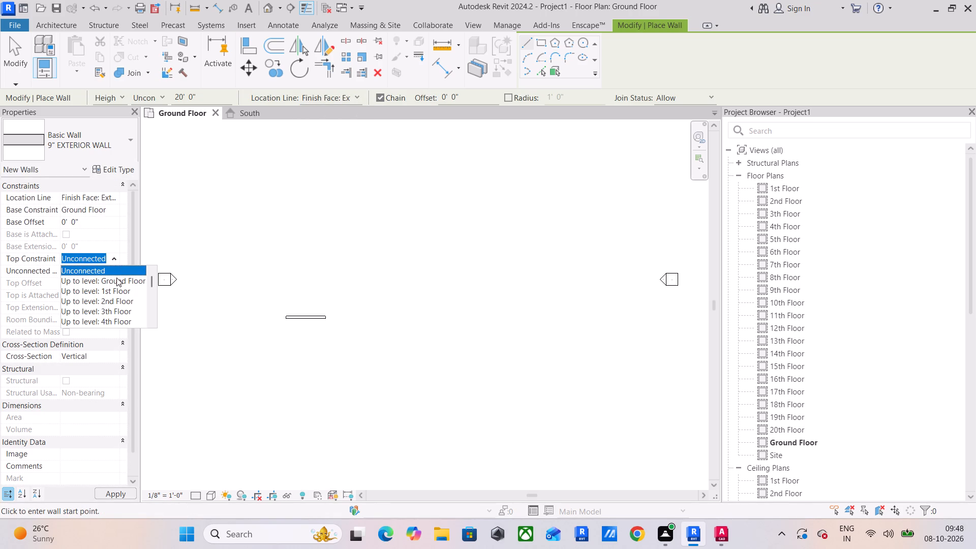
pyautogui.click(115, 292)
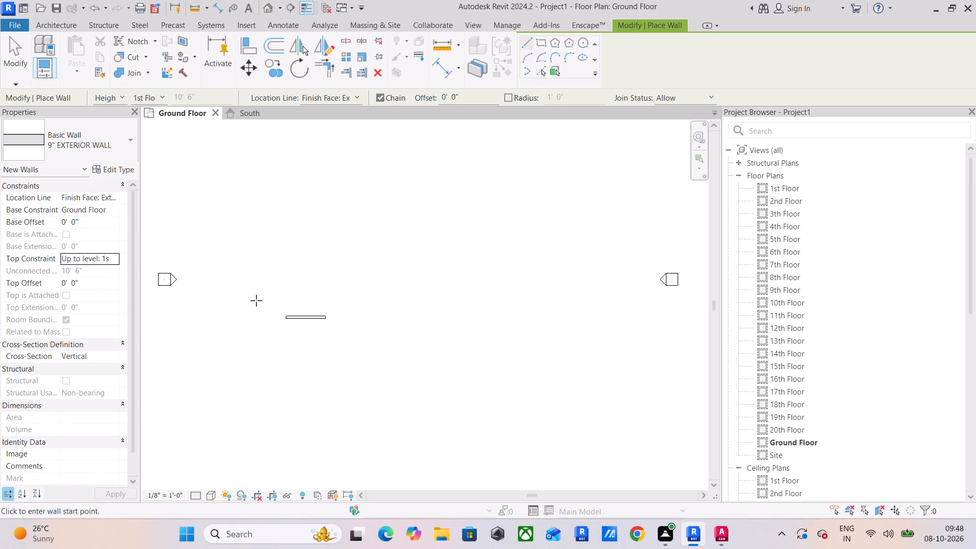
pyautogui.press('Escape')
# Change the top constraint of the existing 13' wall to Up to level: 1st Floor.
pyautogui.moveTo(350, 299); pyautogui.dragTo(242, 342)
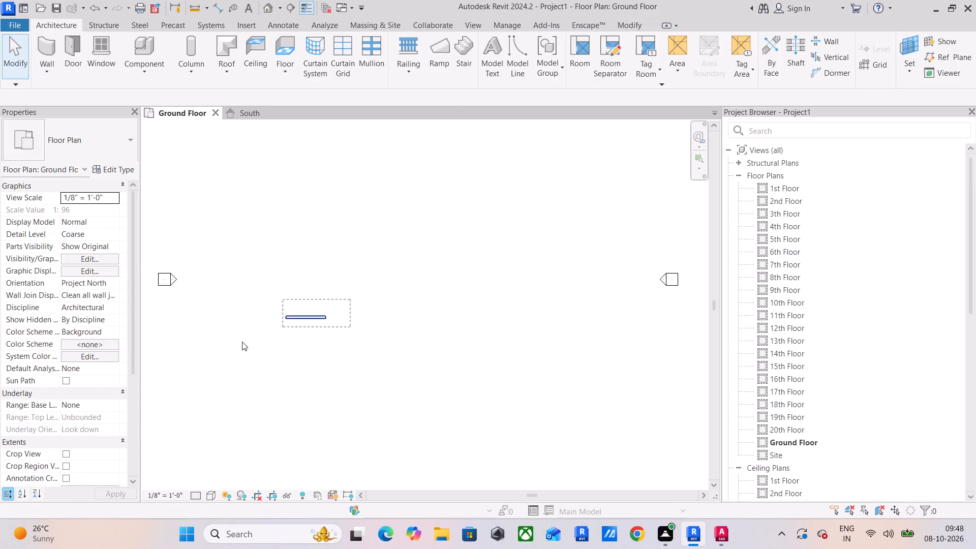
pyautogui.moveTo(242, 342); pyautogui.dragTo(185, 372)
pyautogui.click(114, 255)
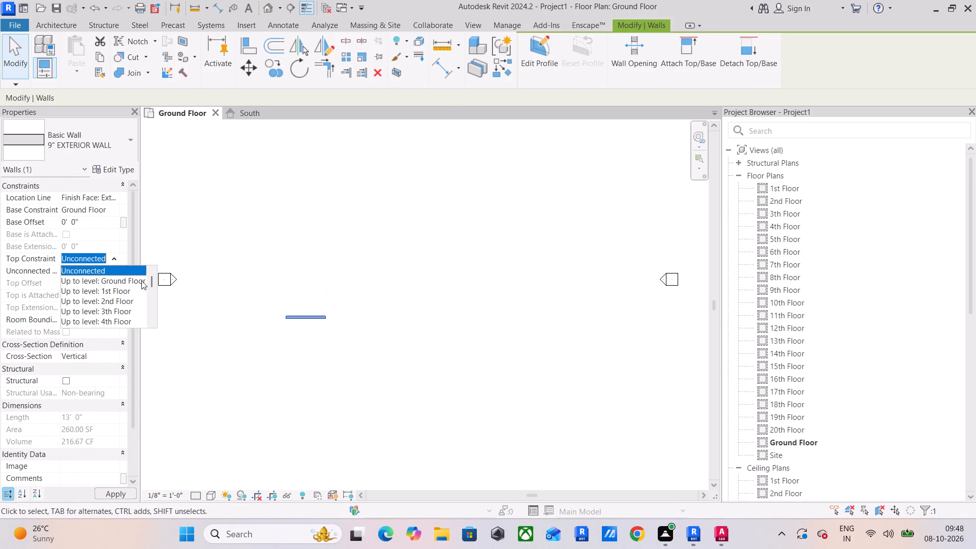
pyautogui.click(125, 280)
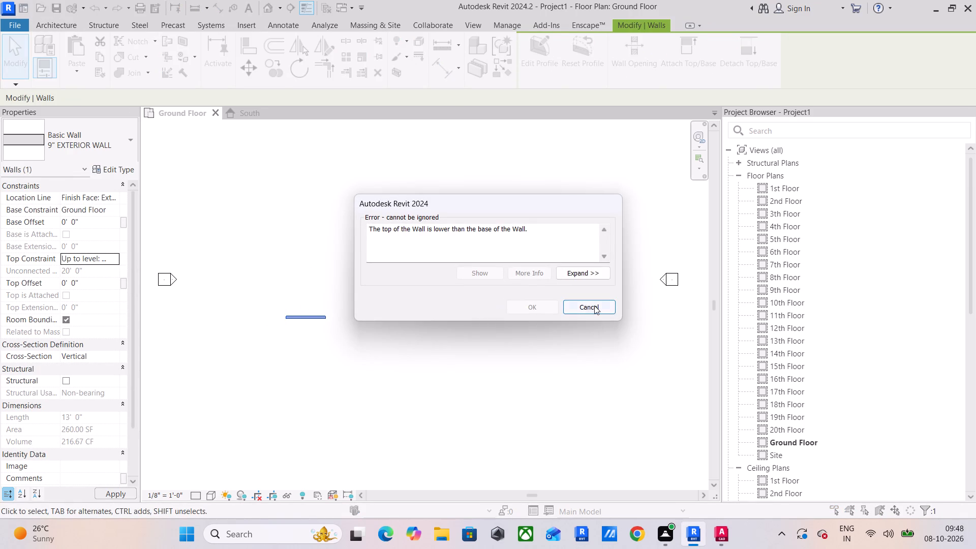
pyautogui.click(594, 306)
pyautogui.click(113, 257)
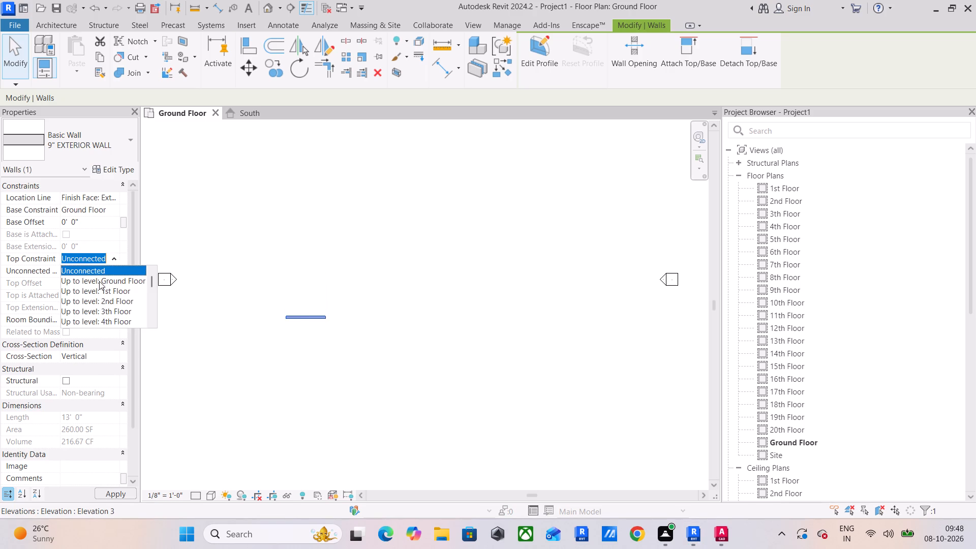
pyautogui.click(98, 289)
pyautogui.click(213, 296)
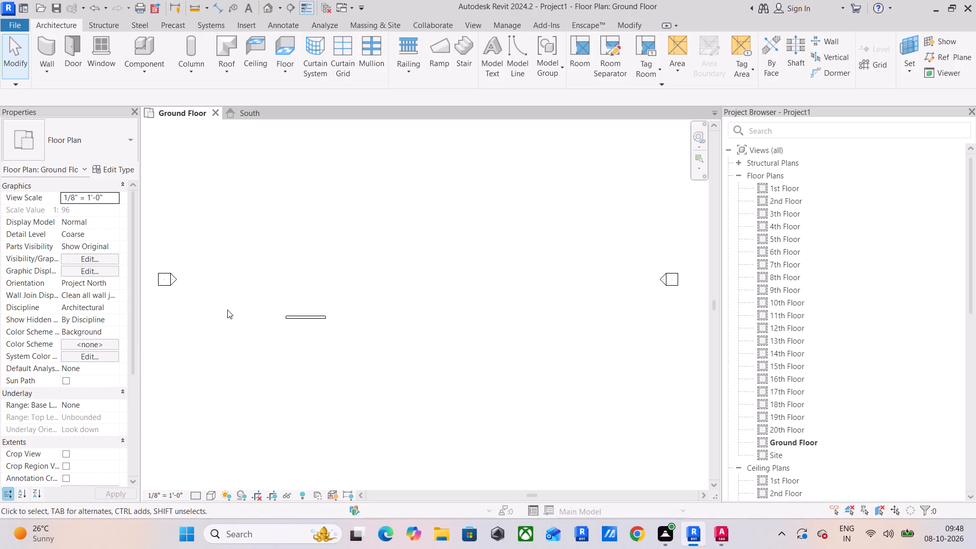
# Configure temporary dimensions to measure walls from Faces.
pyautogui.click(51, 42)
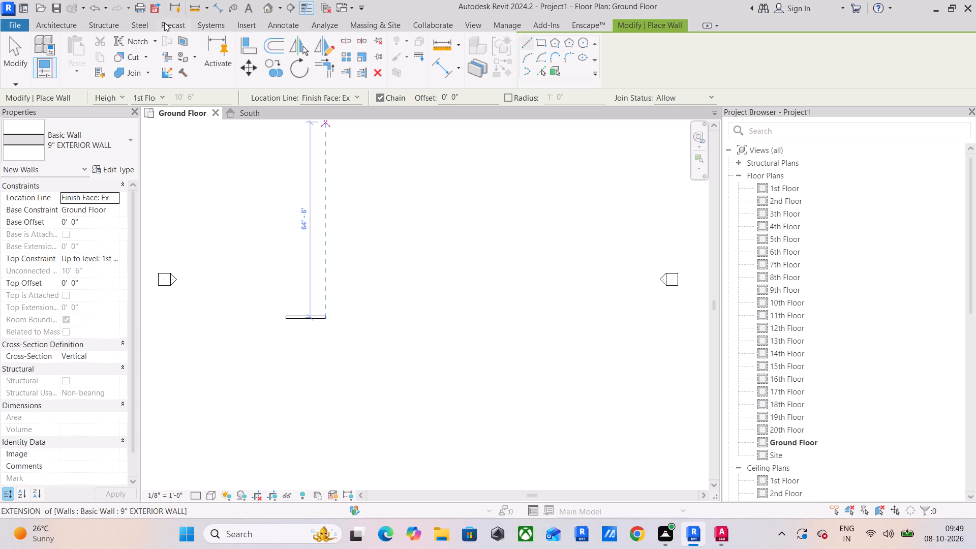
pyautogui.click(511, 27)
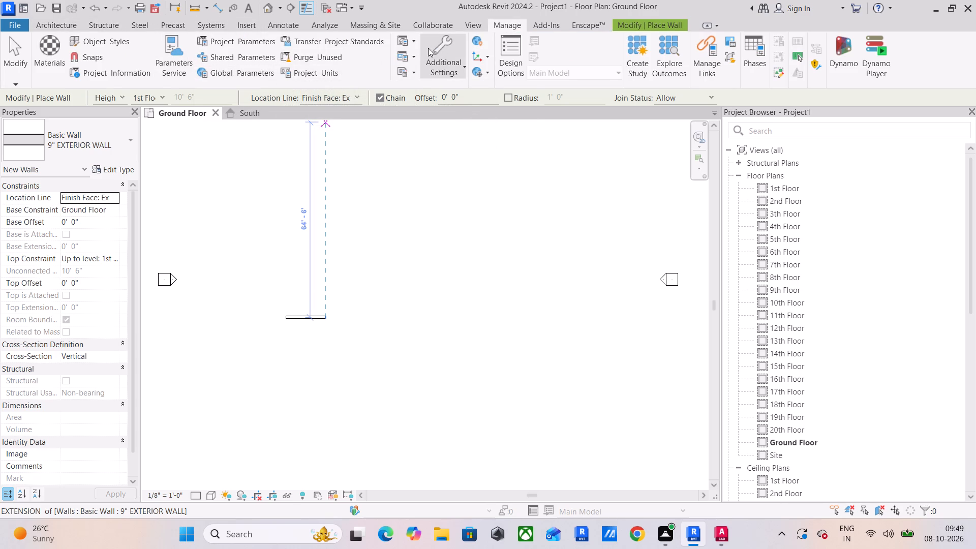
pyautogui.click(458, 52)
pyautogui.click(478, 222)
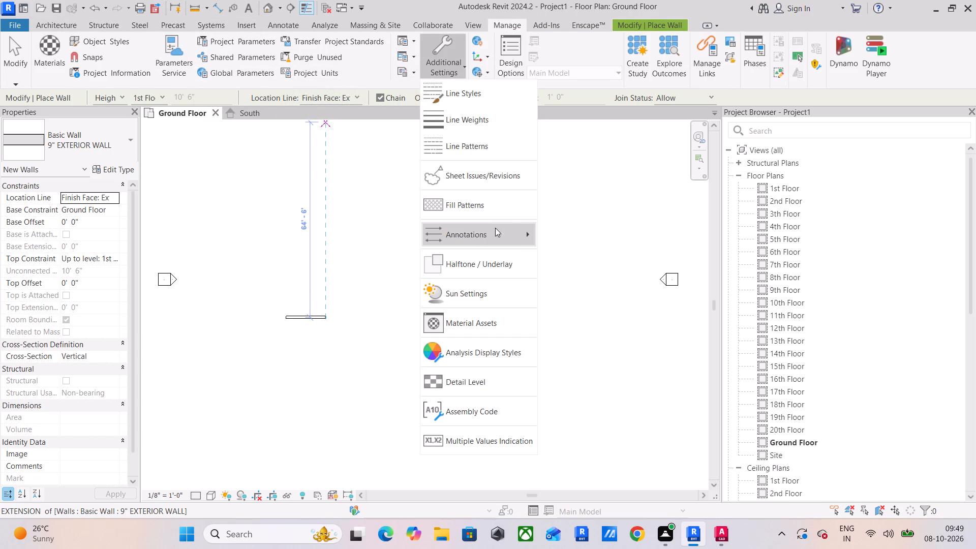
pyautogui.click(579, 250)
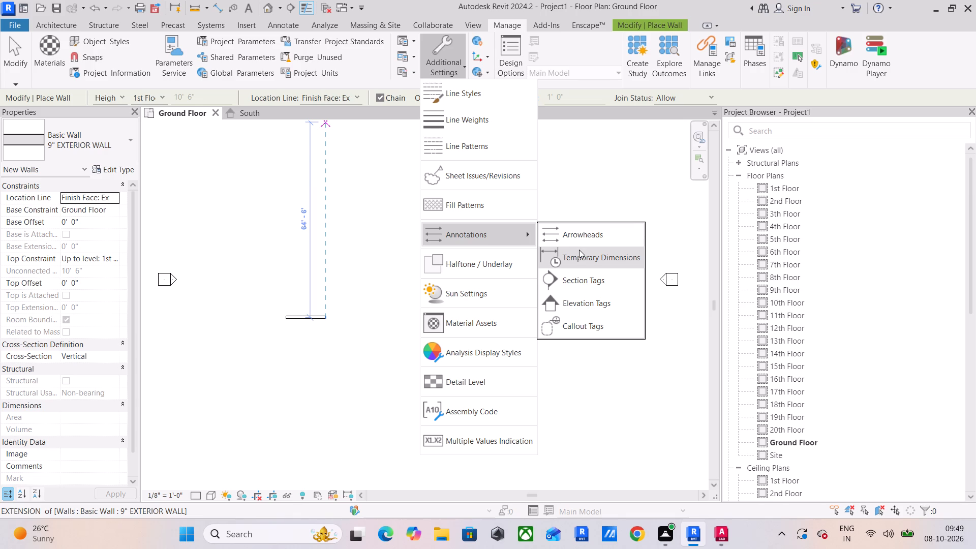
pyautogui.click(581, 250)
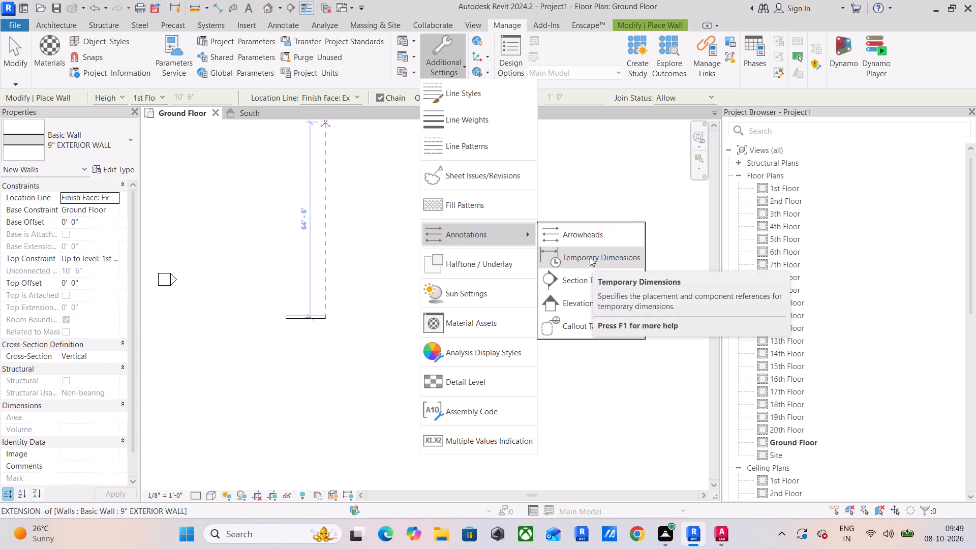
pyautogui.click(591, 257)
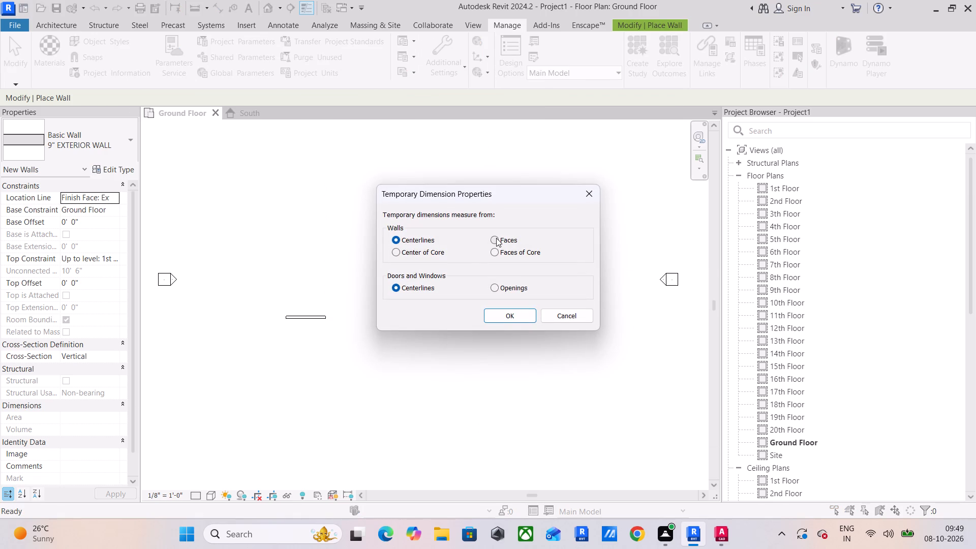
pyautogui.click(496, 238)
pyautogui.click(510, 317)
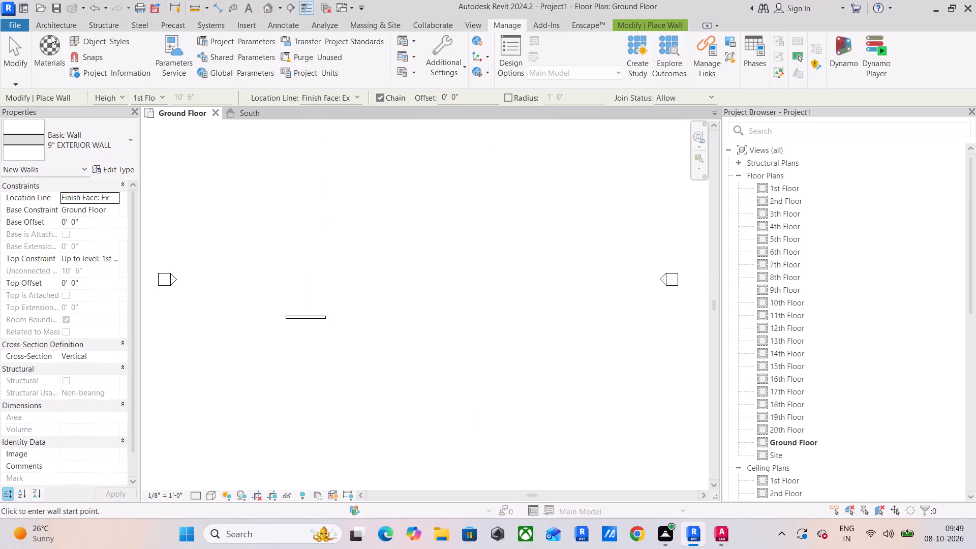
# Draw a 16' vertical 9" exterior wall upward from the right end of the 13' wall.
pyautogui.click(53, 22)
pyautogui.scroll(2, 338, 298)
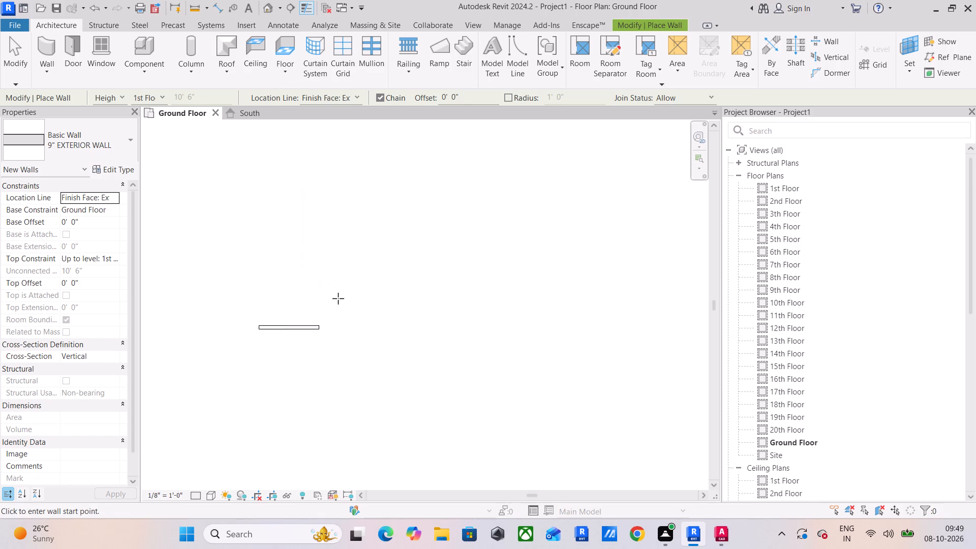
pyautogui.scroll(7, 338, 298)
pyautogui.click(318, 348)
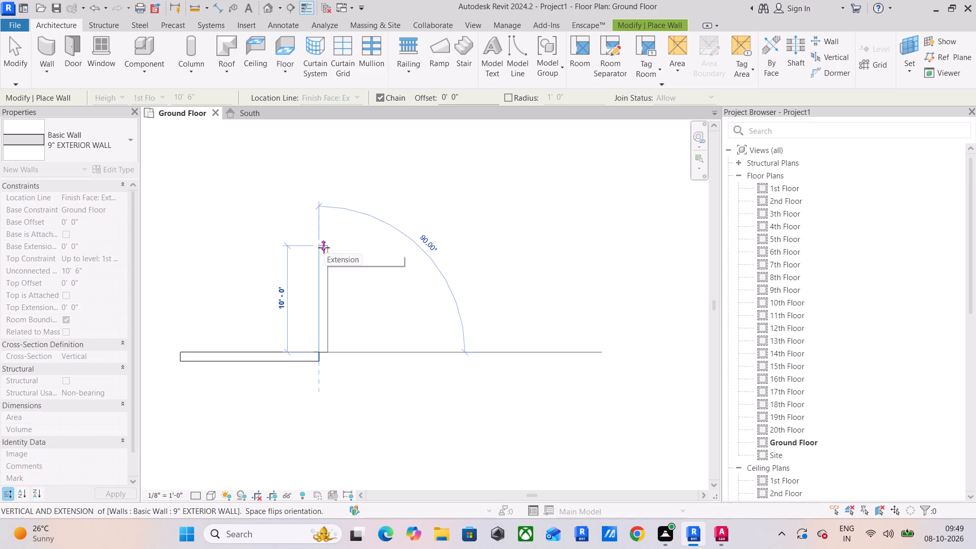
pyautogui.press('6')
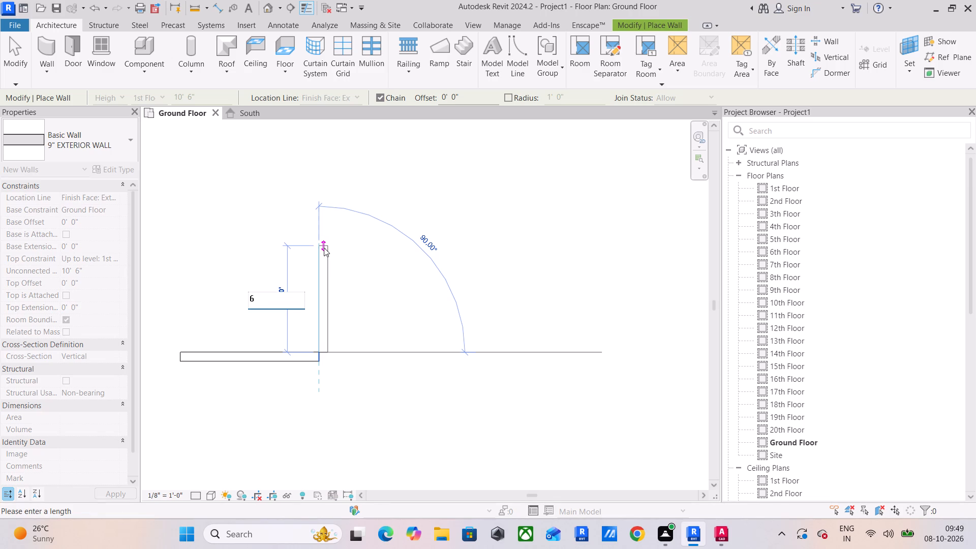
pyautogui.press('BackSpace')
pyautogui.write("16'")
pyautogui.press('Return')
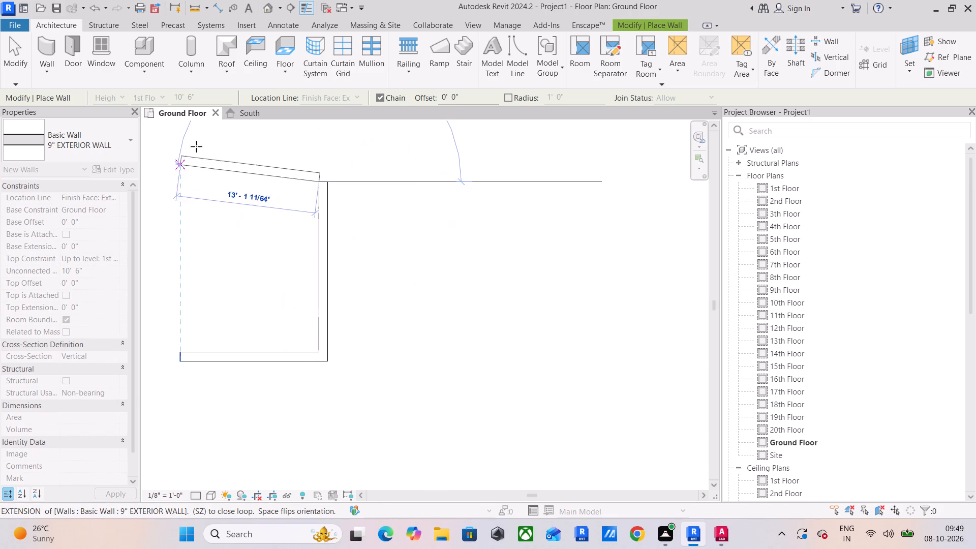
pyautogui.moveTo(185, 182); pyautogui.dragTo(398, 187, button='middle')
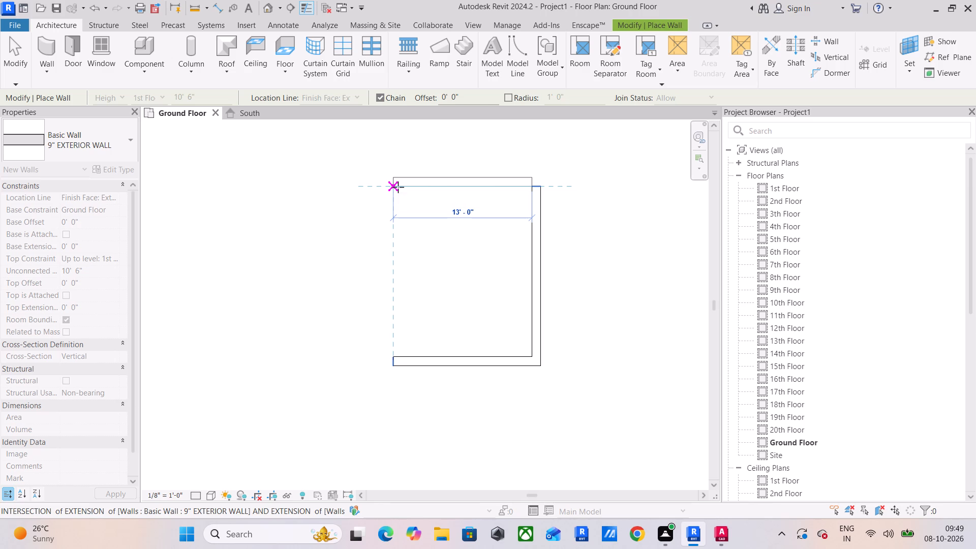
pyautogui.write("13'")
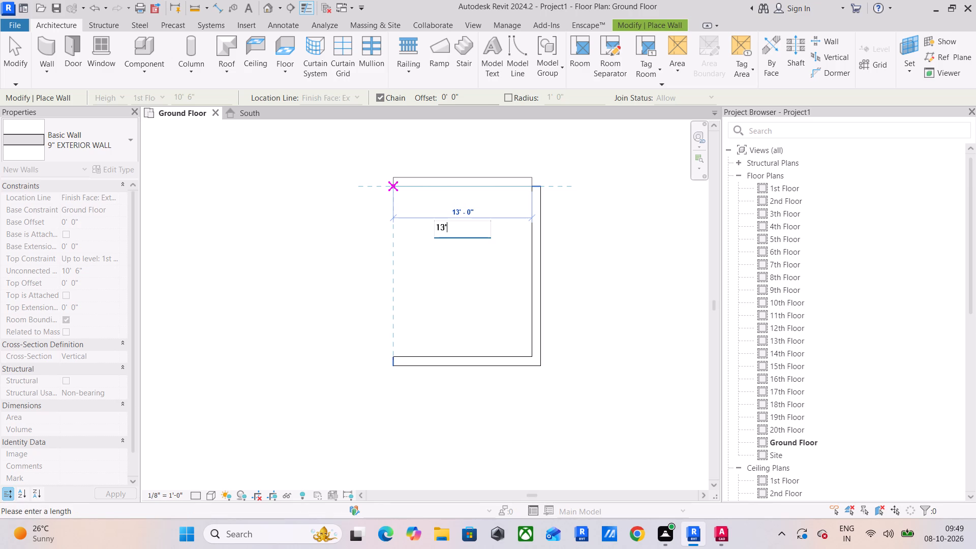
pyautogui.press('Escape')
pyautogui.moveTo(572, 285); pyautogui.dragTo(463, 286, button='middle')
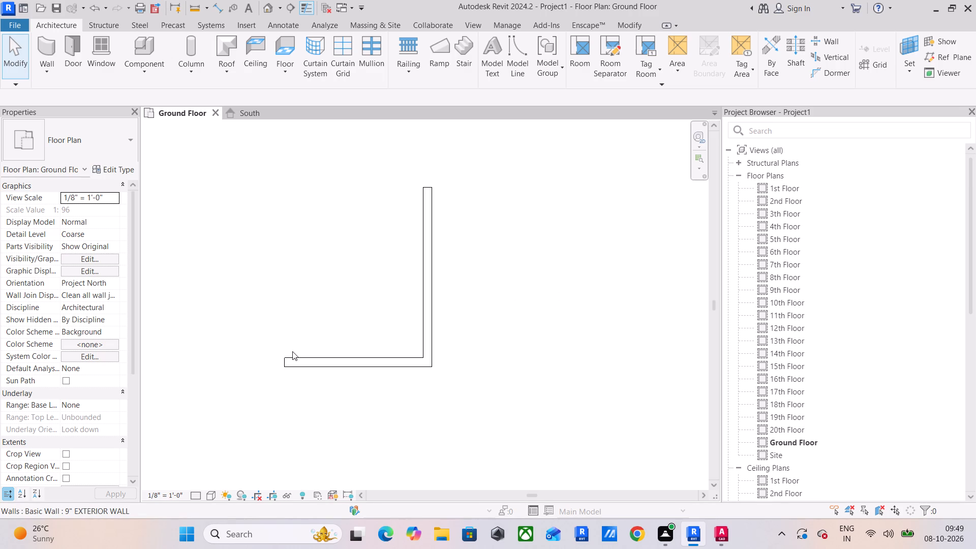
# Draw a vertical 9" exterior wall from the bottom wall's left end up to align with the right wall's top end.
pyautogui.click(38, 52)
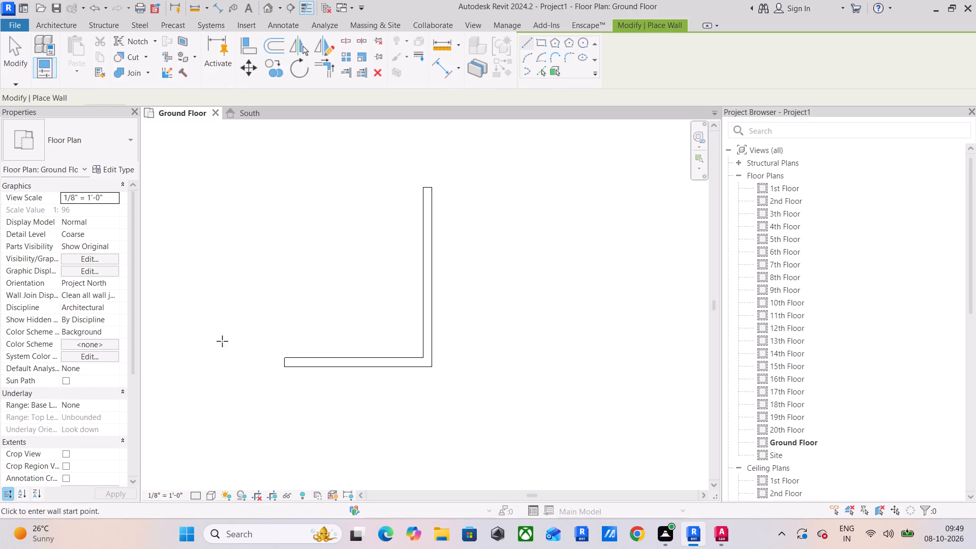
pyautogui.moveTo(280, 356); pyautogui.dragTo(281, 349)
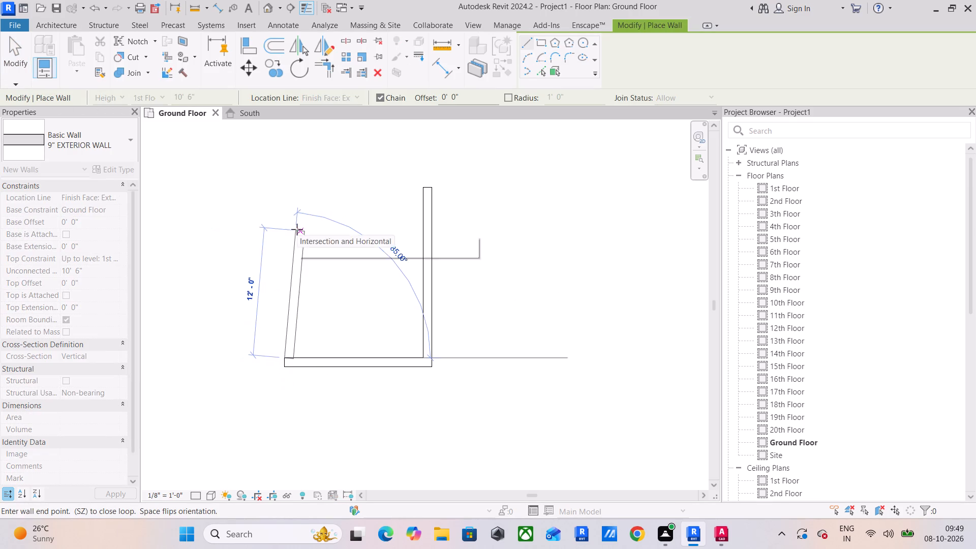
pyautogui.click(287, 191)
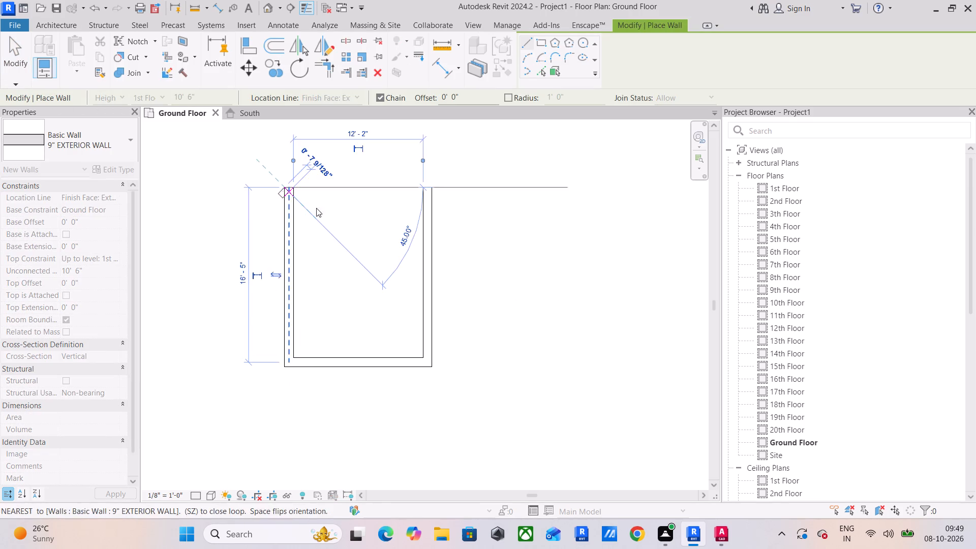
pyautogui.press('Escape')
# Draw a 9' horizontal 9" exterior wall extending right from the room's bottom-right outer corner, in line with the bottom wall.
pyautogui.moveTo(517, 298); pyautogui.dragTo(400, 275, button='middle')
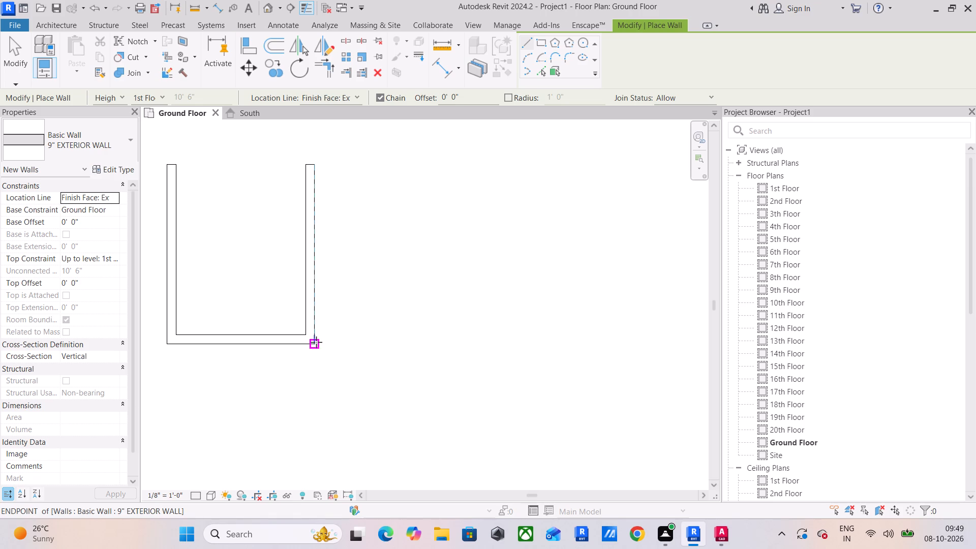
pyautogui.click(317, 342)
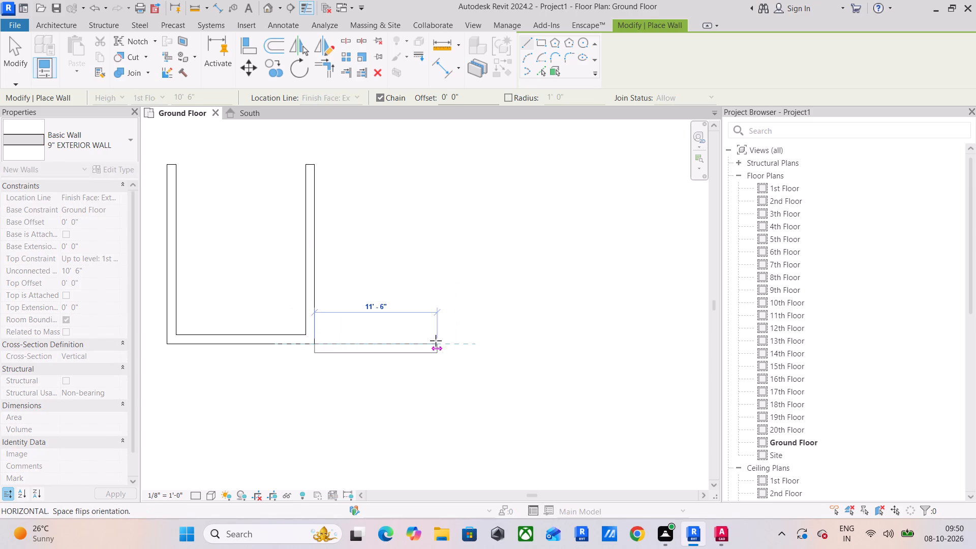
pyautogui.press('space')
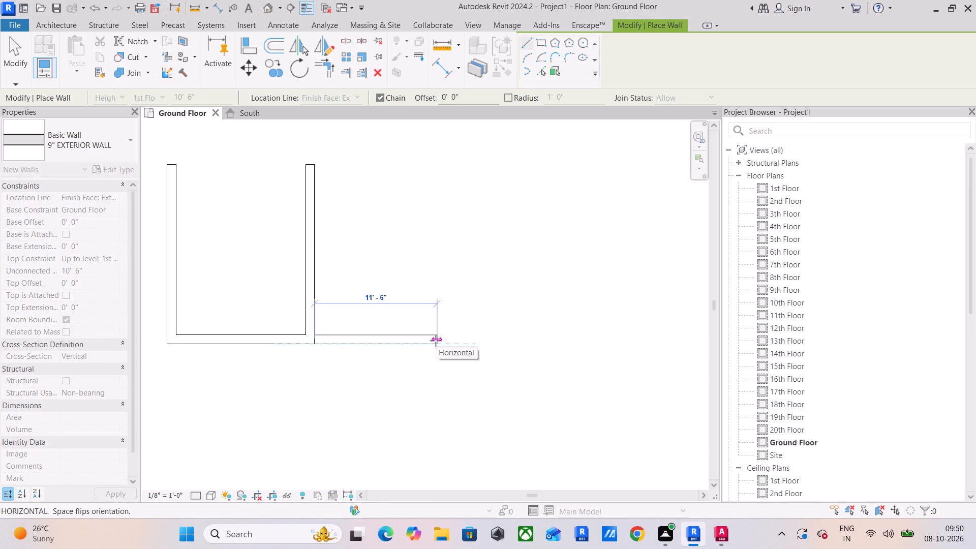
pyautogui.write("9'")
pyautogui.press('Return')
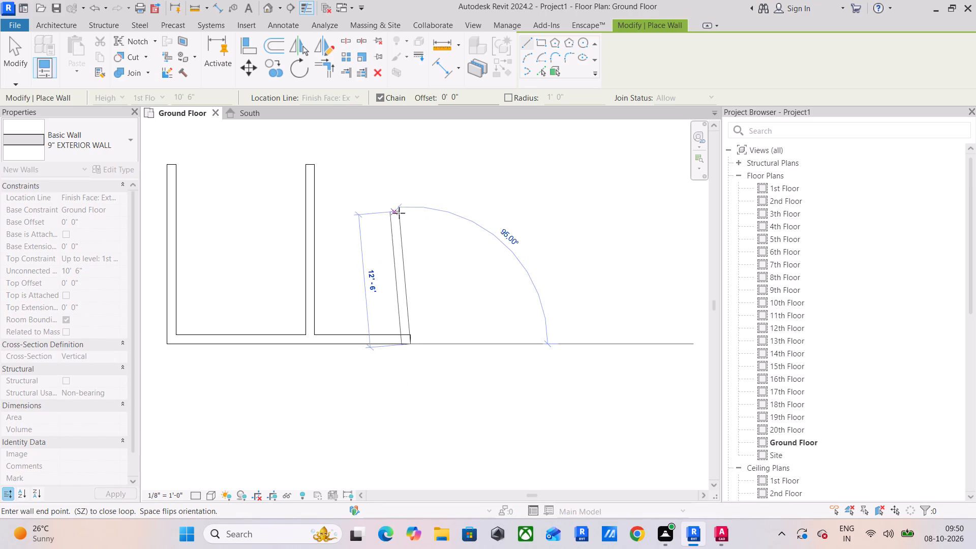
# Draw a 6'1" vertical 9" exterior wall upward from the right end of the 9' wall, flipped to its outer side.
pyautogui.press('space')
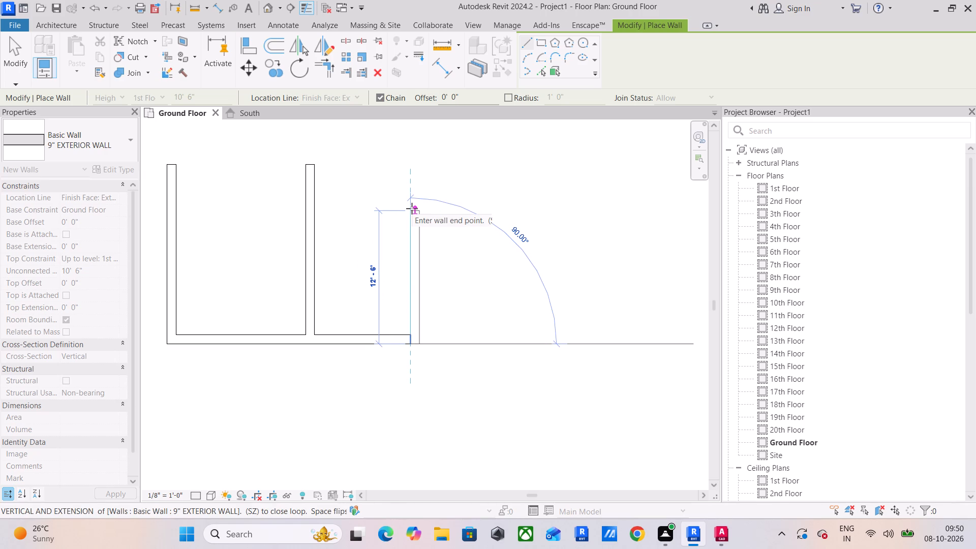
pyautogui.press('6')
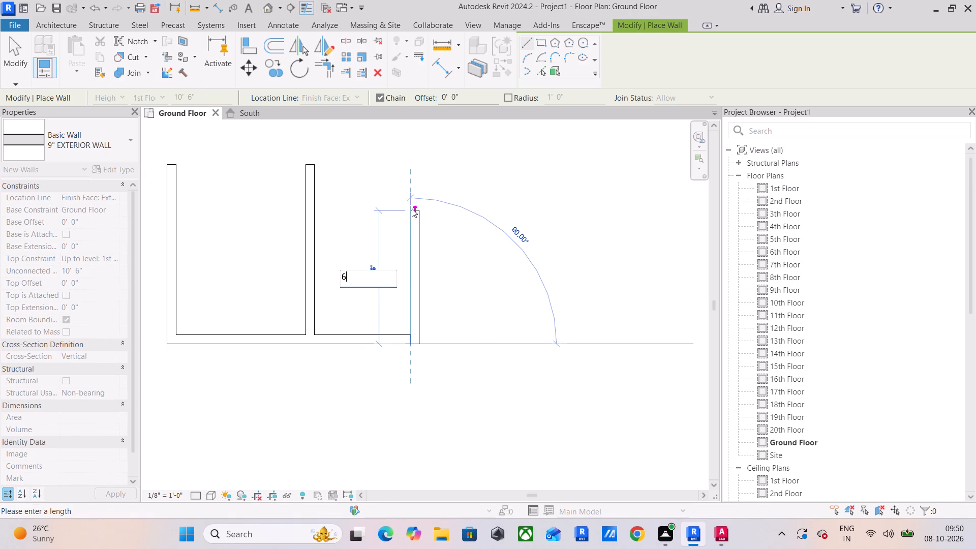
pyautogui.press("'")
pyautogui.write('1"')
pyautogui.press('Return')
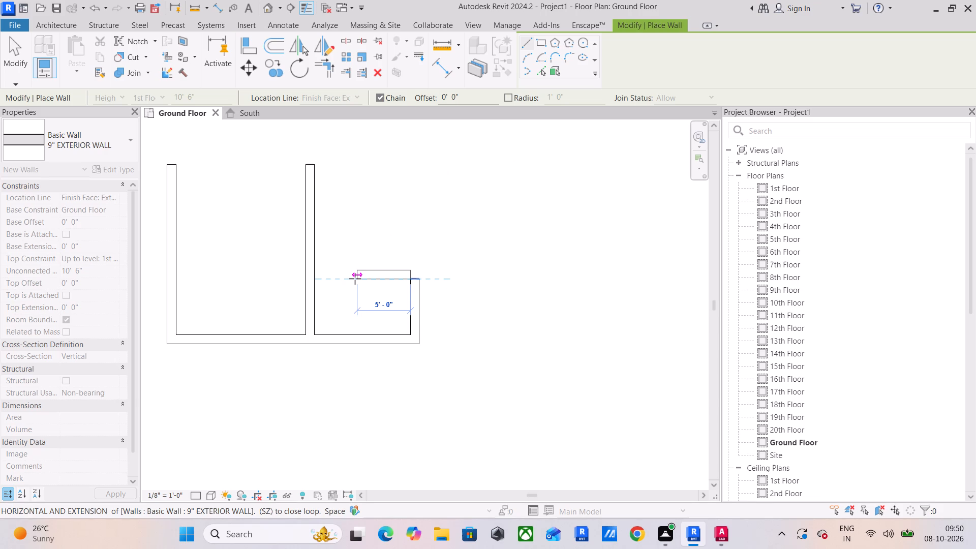
# Undo the wall placements back to the original 13' horizontal wall alone.
pyautogui.hotkey('ctrl', 'z')
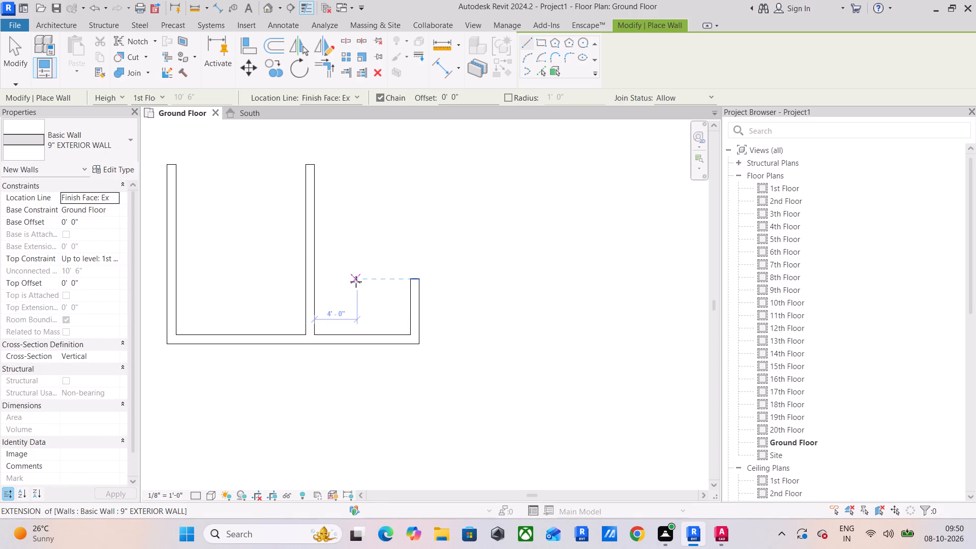
pyautogui.hotkey('ctrl', 'z')
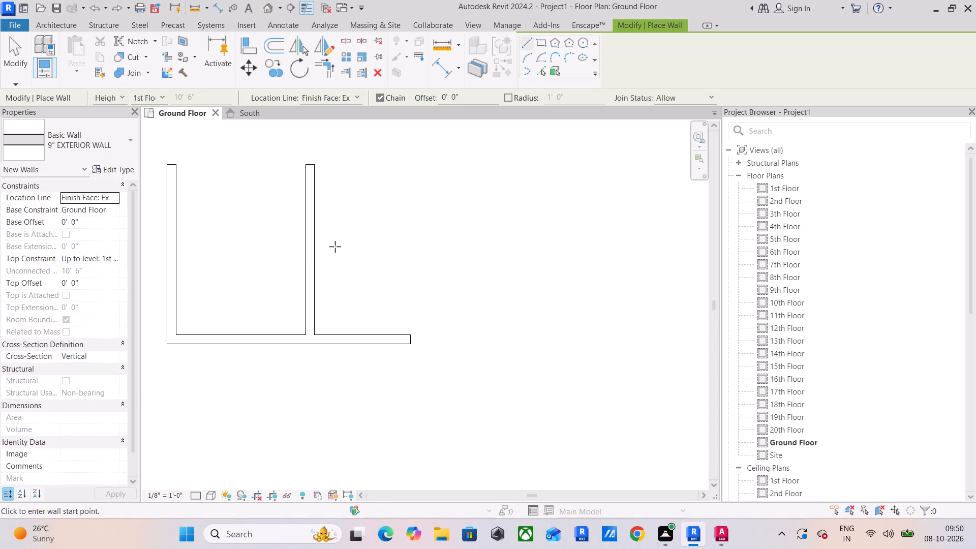
pyautogui.hotkey('ctrl', 'z')
pyautogui.hotkey('ctrl', 'z')
pyautogui.hotkey('ctrl', 'z')
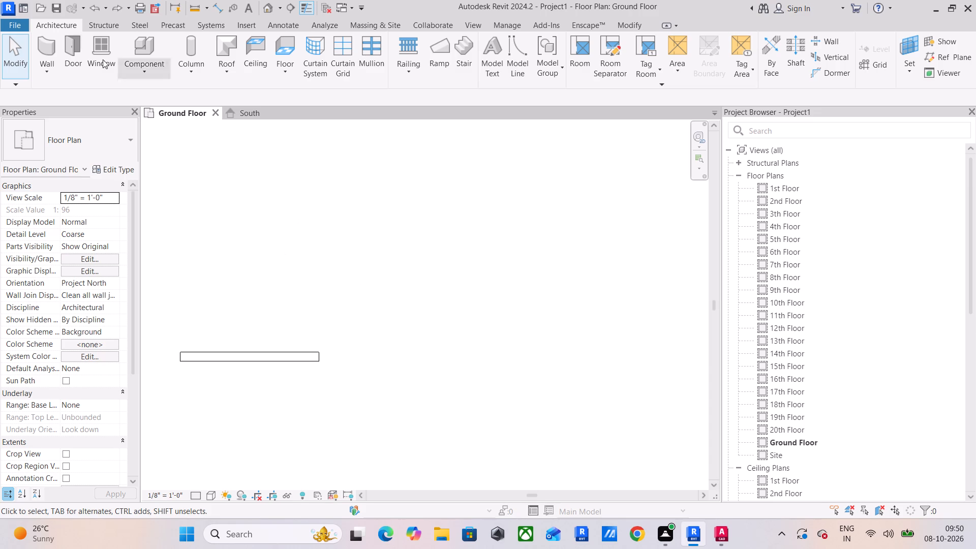
# Draw a 16' vertical 9" exterior wall upward from the left end of the 13' wall, with its thickness outside that end.
pyautogui.click(39, 39)
pyautogui.moveTo(307, 367); pyautogui.dragTo(408, 347, button='middle')
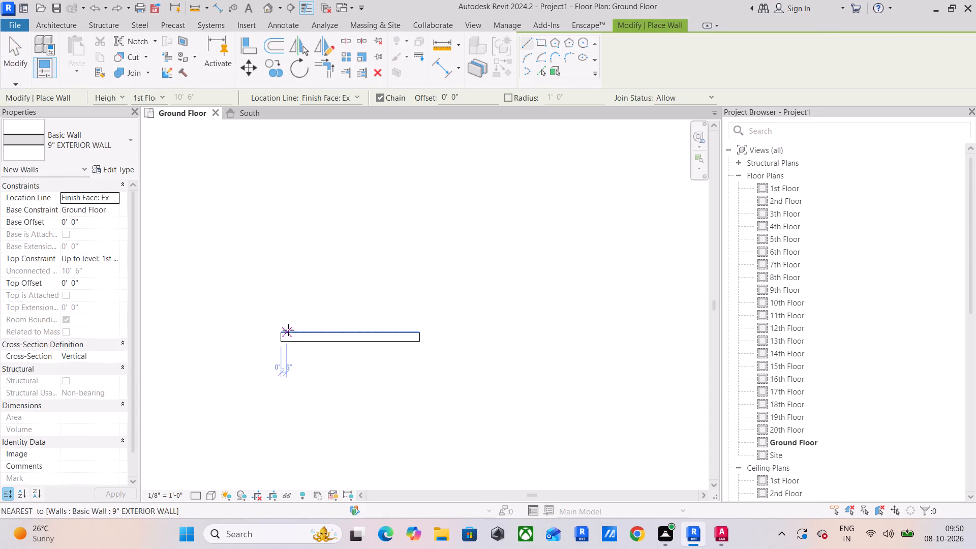
pyautogui.click(282, 330)
pyautogui.press('space')
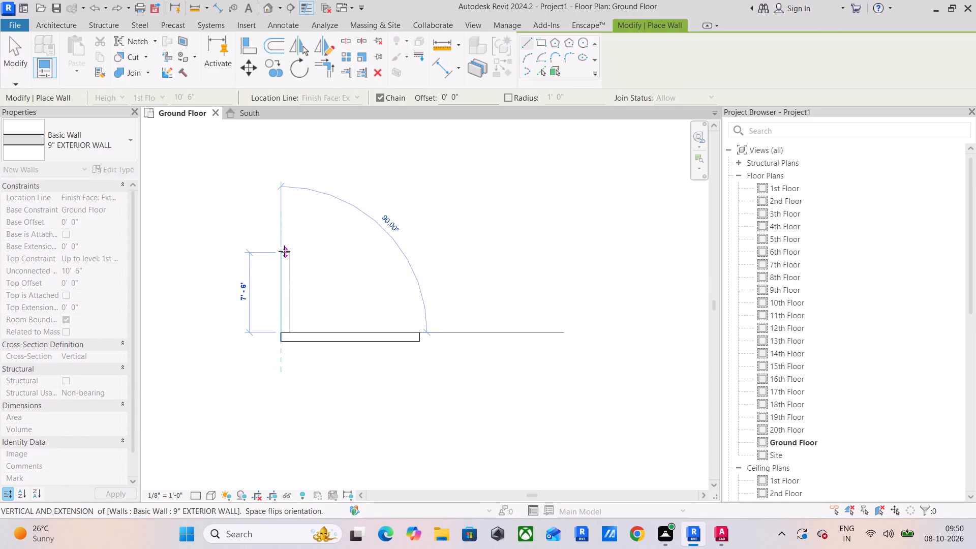
pyautogui.press('1')
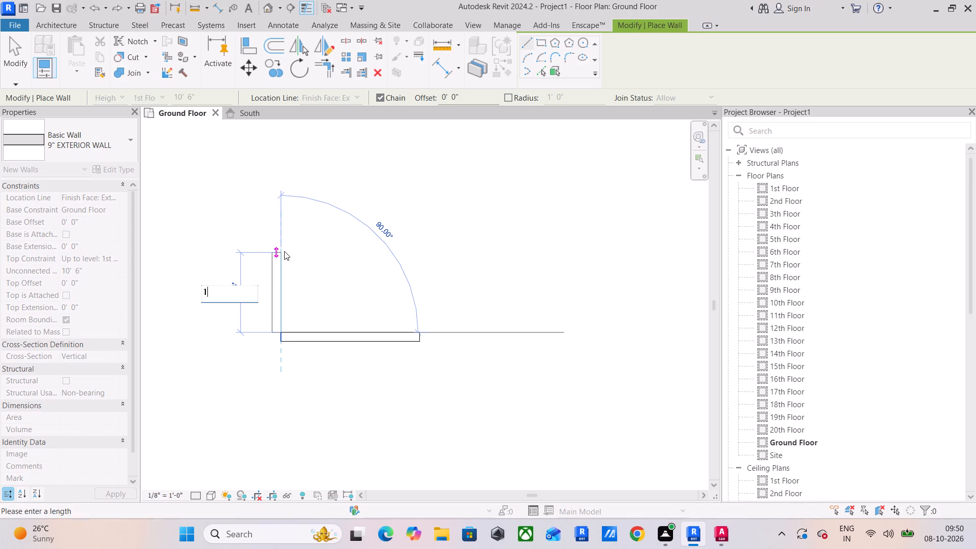
pyautogui.press('6')
pyautogui.press("'")
pyautogui.press('Return')
pyautogui.press('Escape')
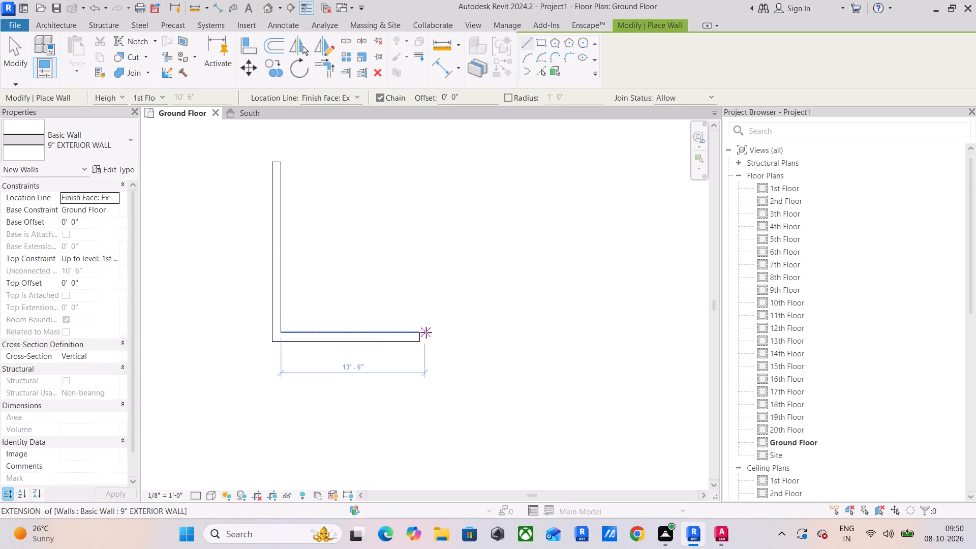
# Draw a 16' vertical wall of type 6" INTERIOR WALL upward from the right end of the 13' wall.
pyautogui.click(110, 146)
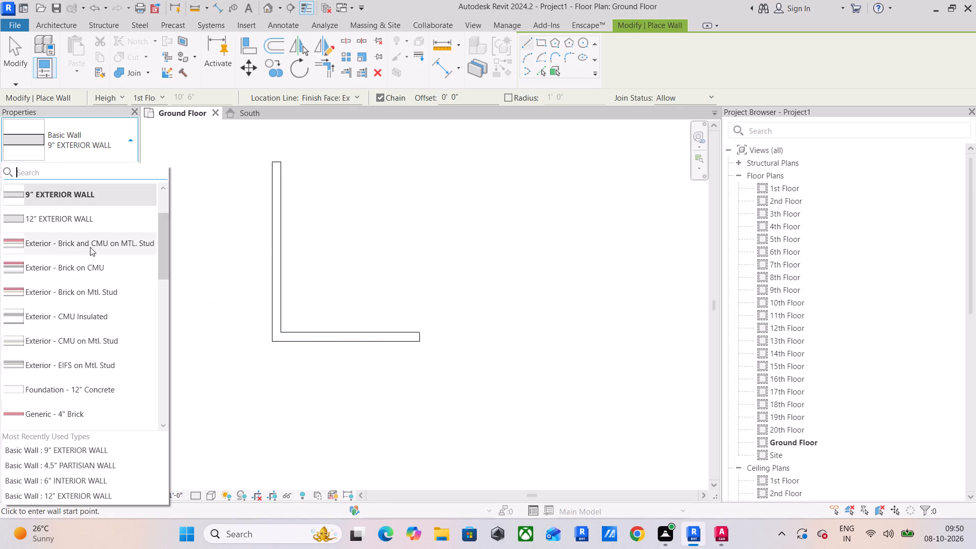
pyautogui.scroll(1, 86, 260)
pyautogui.click(86, 235)
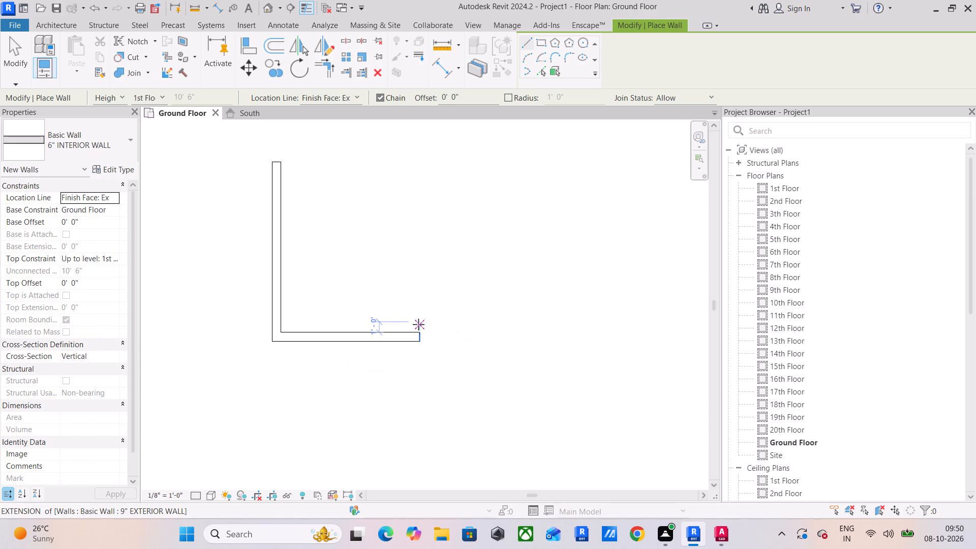
pyautogui.click(418, 329)
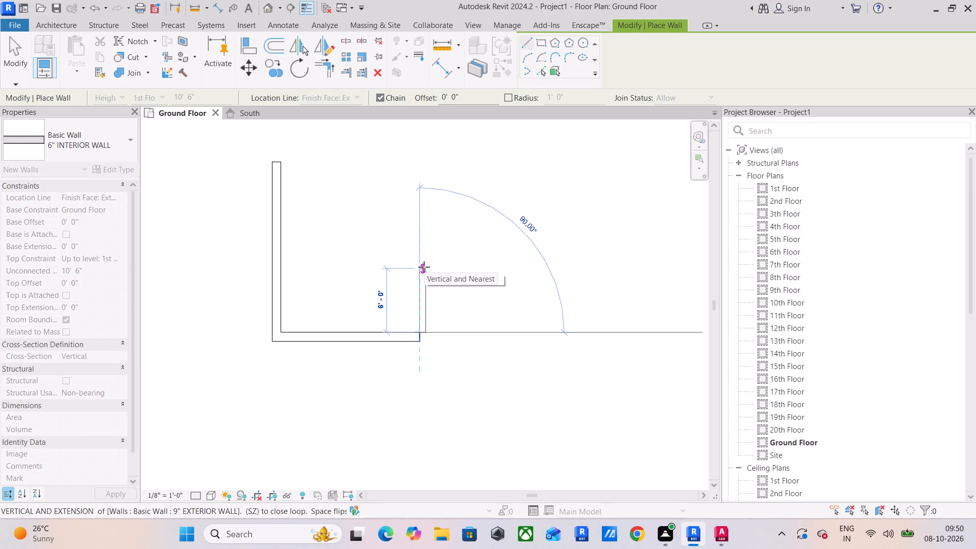
pyautogui.write("16'")
pyautogui.press('Return')
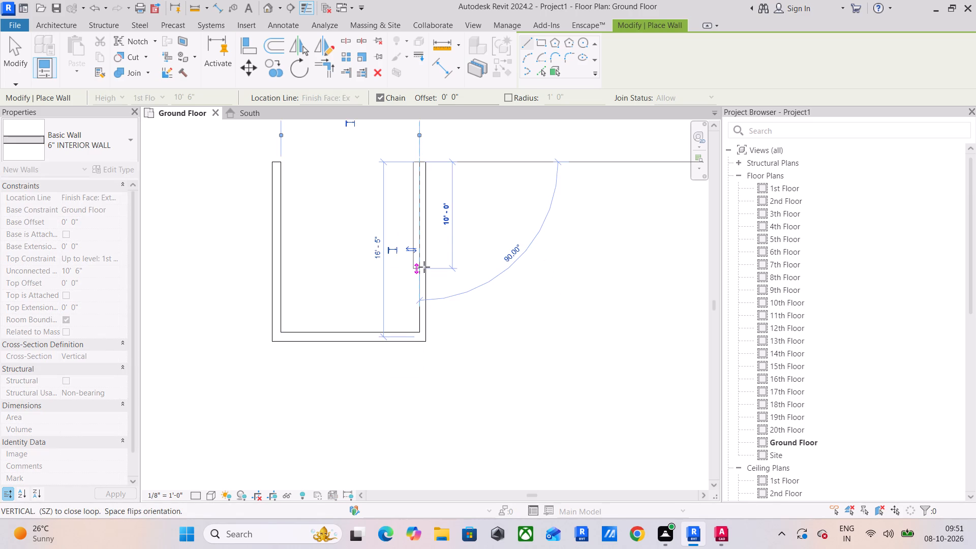
pyautogui.press('Escape')
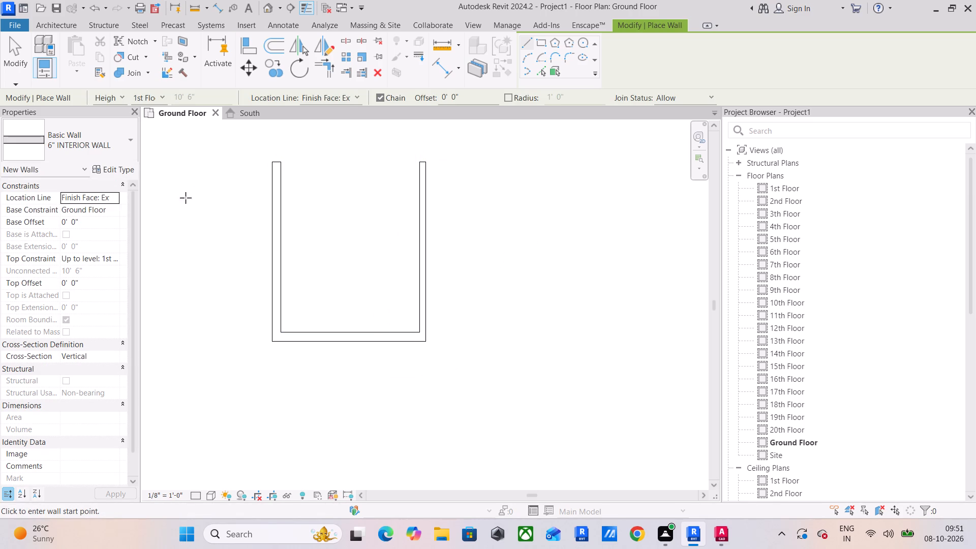
# Draw a 6'1" vertical 6" interior wall starting 9' to the right of the 16' interior wall, level with the bottom wall's inner face.
pyautogui.moveTo(461, 314); pyautogui.dragTo(290, 328, button='middle')
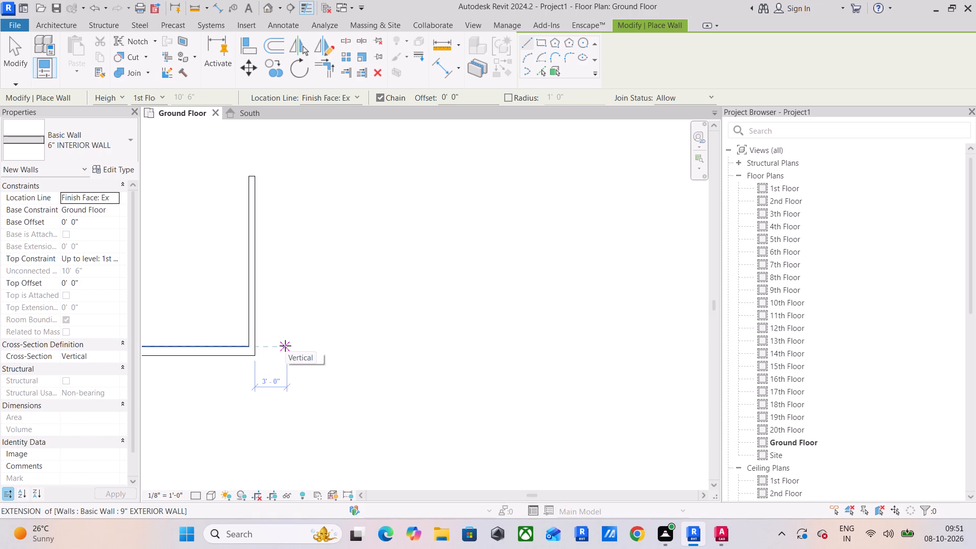
pyautogui.write("9'")
pyautogui.press('Return')
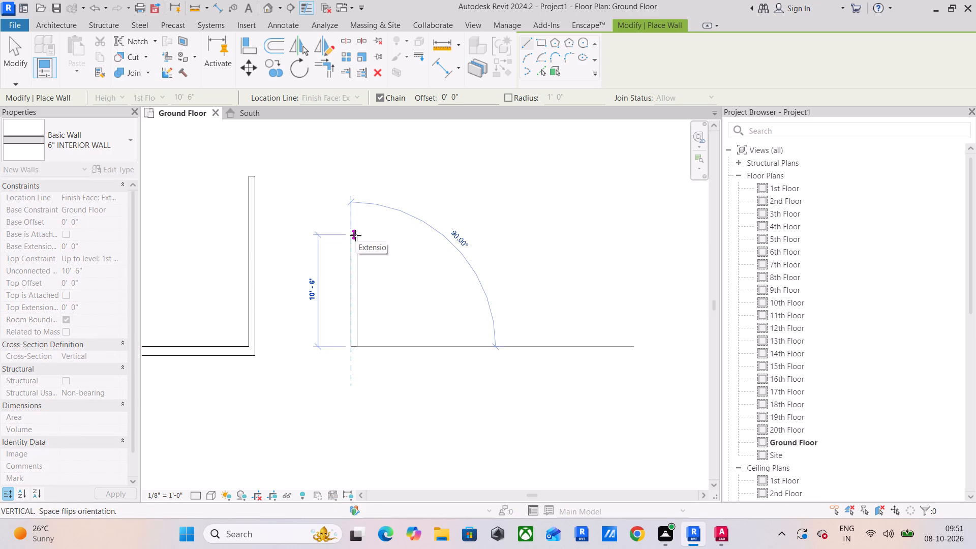
pyautogui.press('6')
pyautogui.press("'")
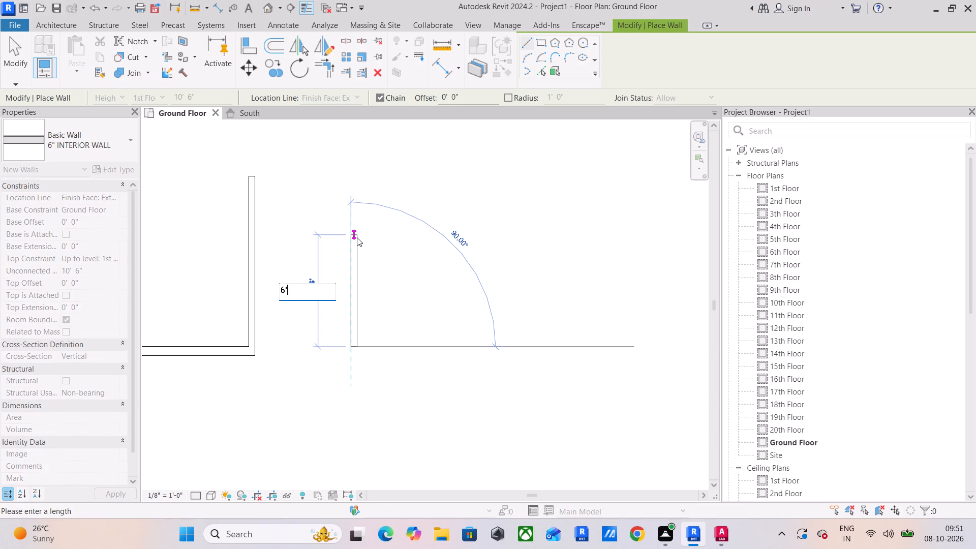
pyautogui.write('1"')
pyautogui.press('Return')
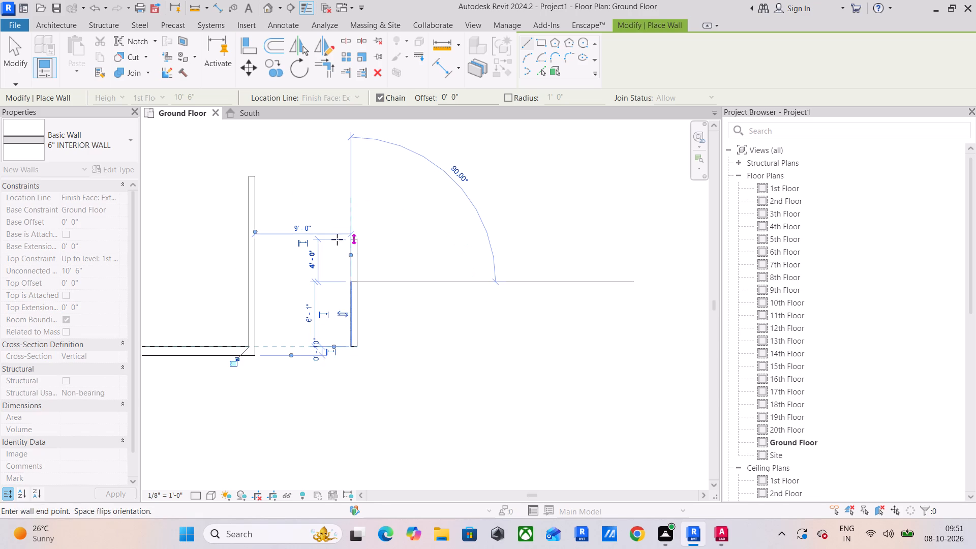
# Connect the top of the 6'1" wall back to the 16' interior wall with a horizontal 6" interior wall.
pyautogui.click(260, 283)
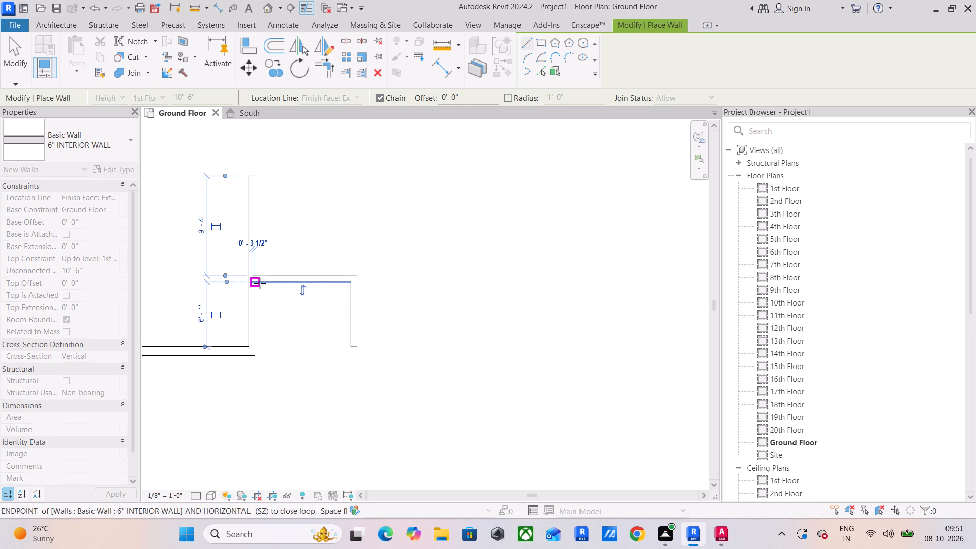
pyautogui.press('Escape')
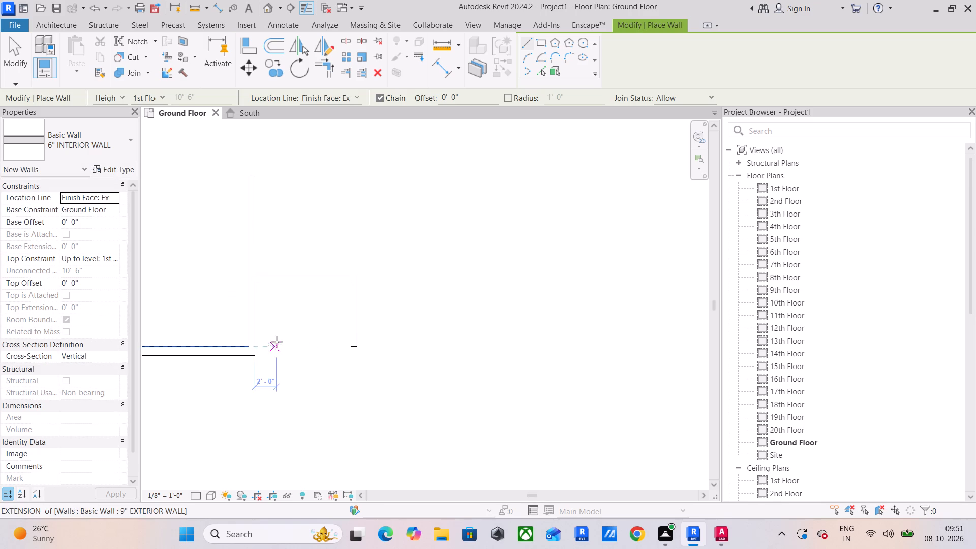
# Draw a 6' vertical 6" interior wall upward from the small room's top-right outer corner, in line with the 6'1" wall.
pyautogui.moveTo(382, 318); pyautogui.dragTo(318, 352, button='middle')
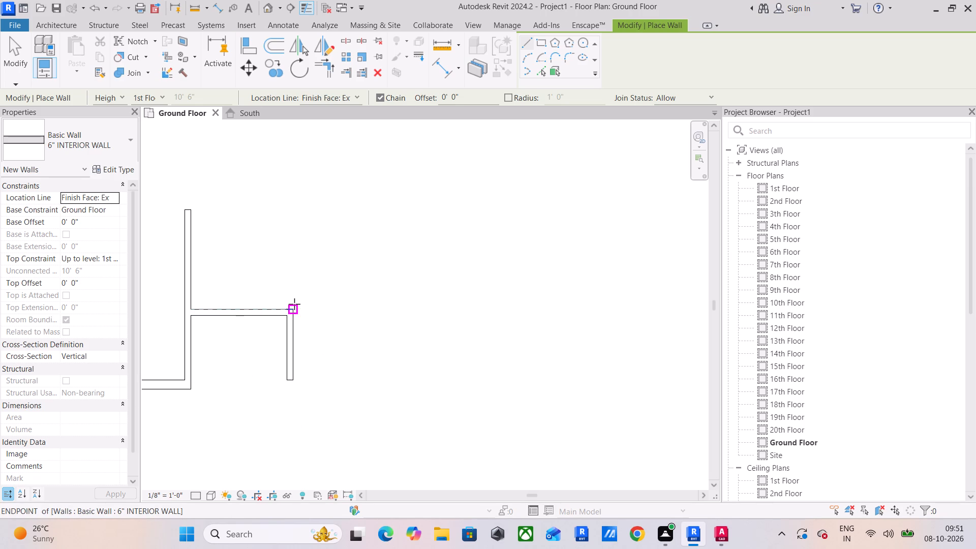
pyautogui.moveTo(294, 304); pyautogui.dragTo(295, 297)
pyautogui.press('space')
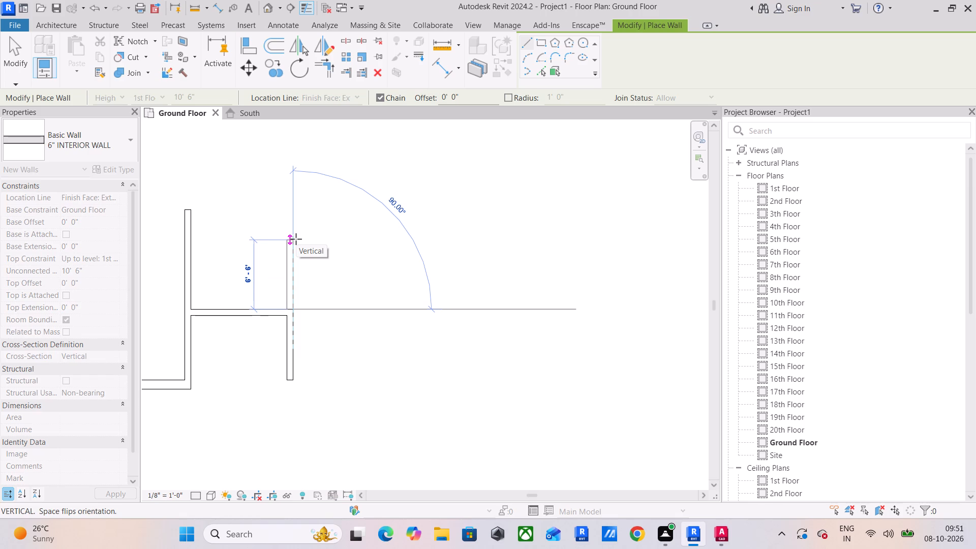
pyautogui.write("6'")
pyautogui.press('Return')
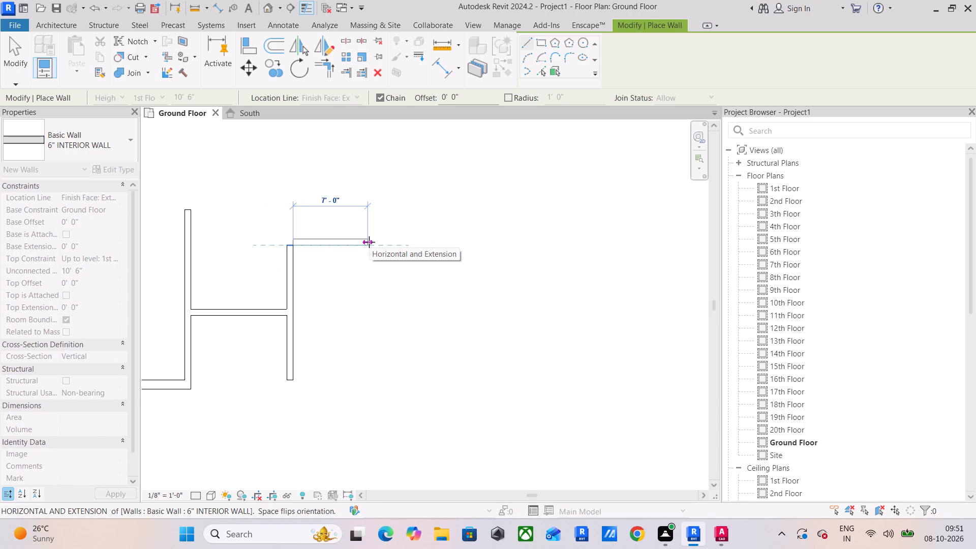
# Draw a 12' horizontal 6" interior wall to the right from the top of the 6' wall.
pyautogui.write("12'")
pyautogui.press('Return')
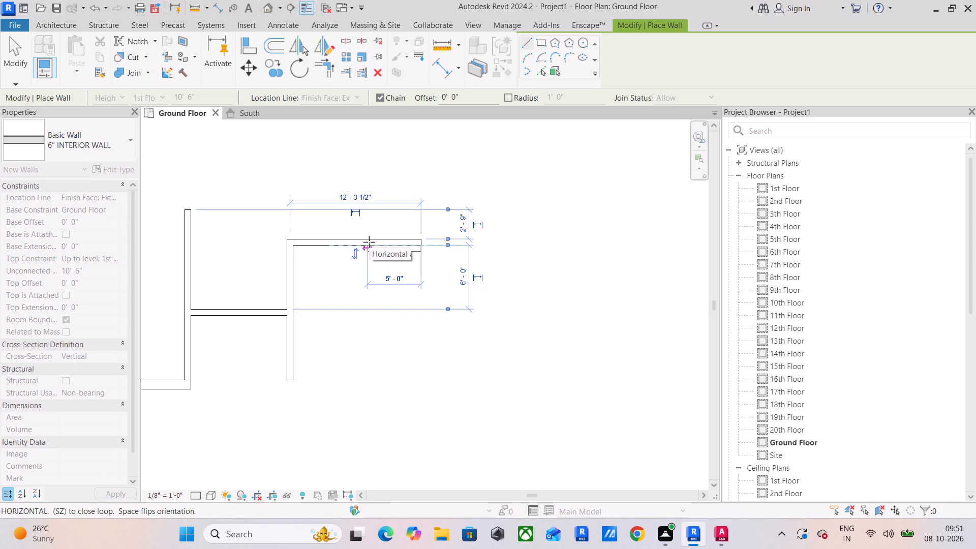
pyautogui.press('Escape')
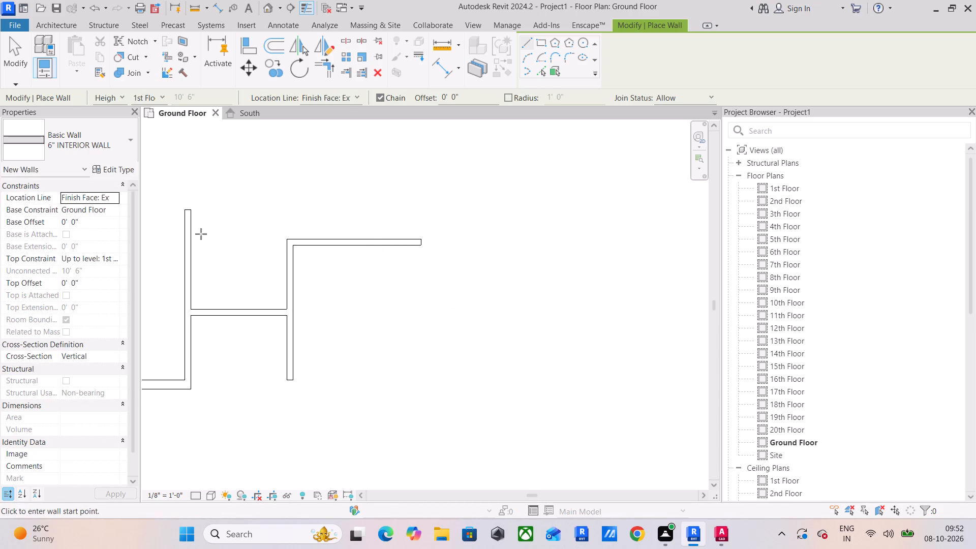
# Close the small room's bottom with a horizontal 9" EXTERIOR WALL from the first room's bottom-right outer corner to the 6'1" wall's centreline.
pyautogui.click(87, 139)
pyautogui.click(94, 220)
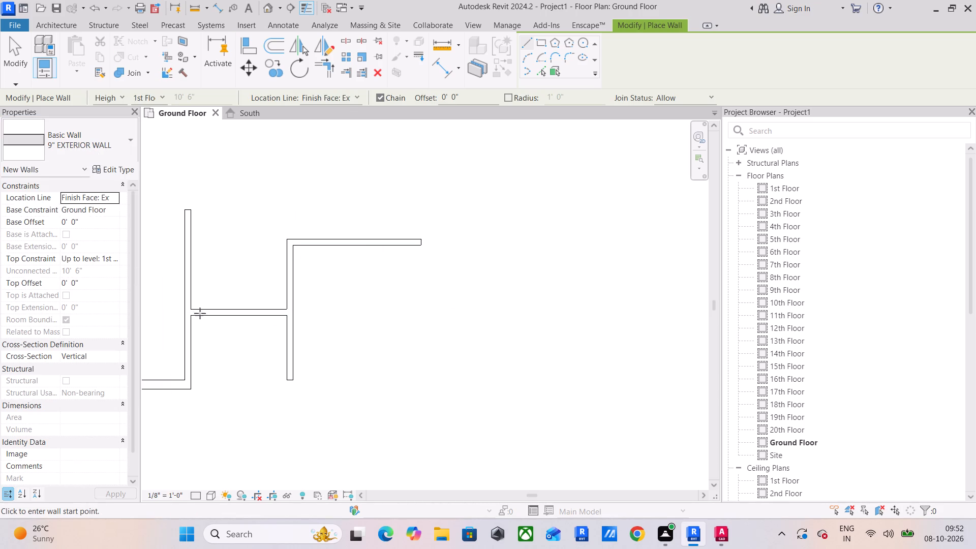
pyautogui.moveTo(279, 362); pyautogui.dragTo(339, 331, button='middle')
pyautogui.click(251, 357)
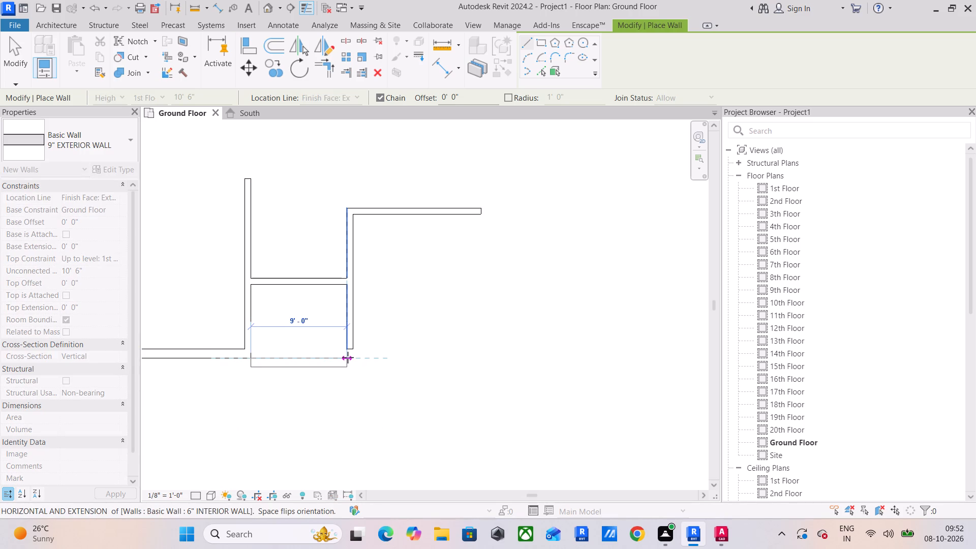
pyautogui.press('space')
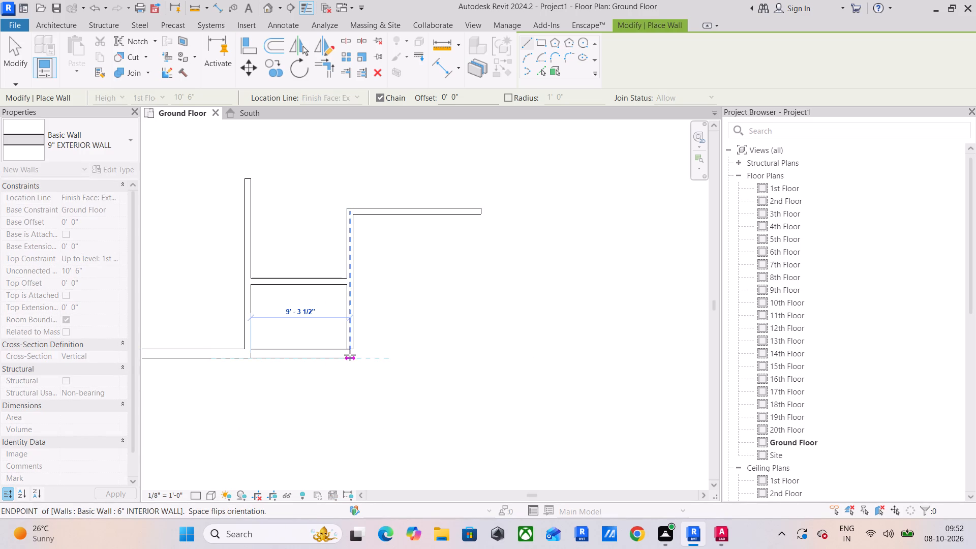
pyautogui.scroll(3, 350, 355)
pyautogui.click(350, 355)
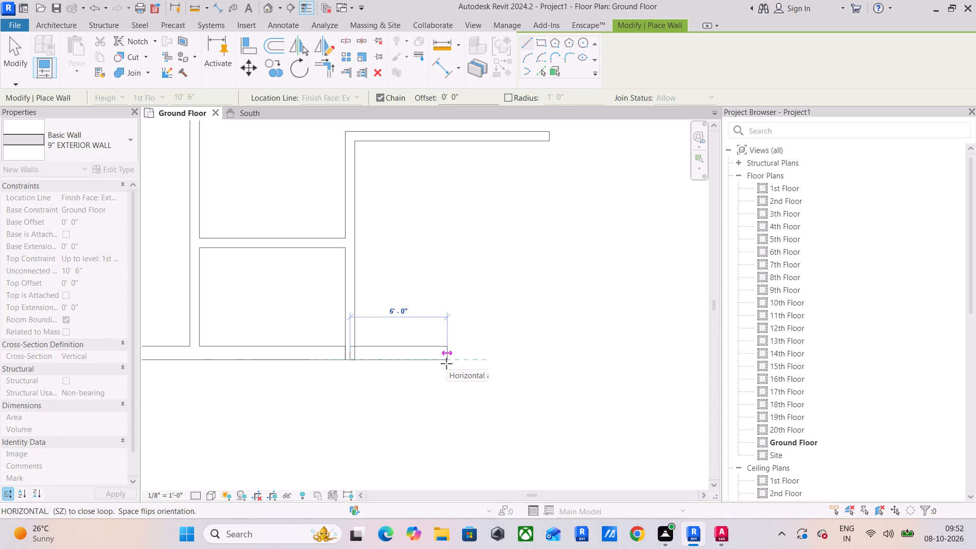
# Continue the bottom 9" EXTERIOR WALL 12' horizontally to the right from the 6'1" wall's centreline.
pyautogui.write('12')
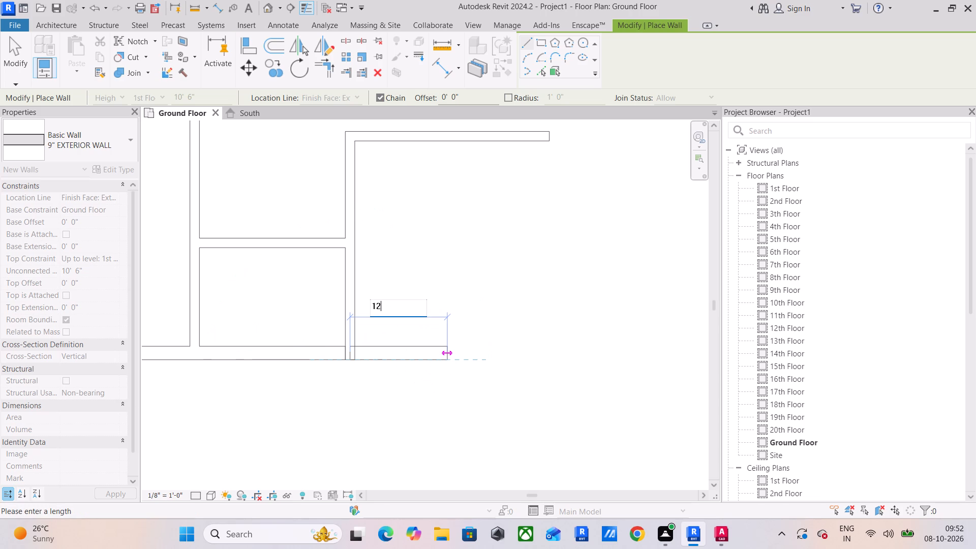
pyautogui.press("'")
pyautogui.press('Return')
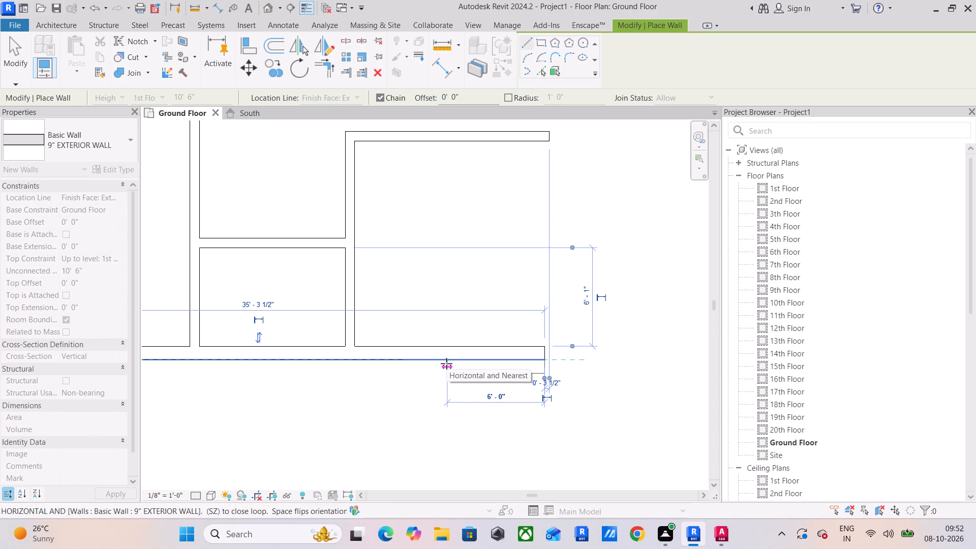
pyautogui.click(55, 127)
pyautogui.click(77, 147)
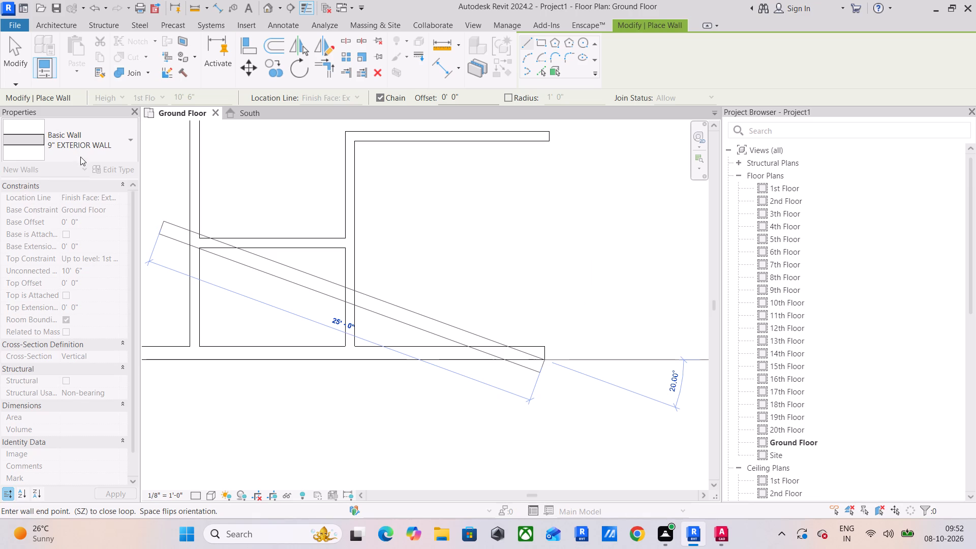
pyautogui.click(117, 134)
pyautogui.press('Escape')
# Draw a 12' vertical 6" INTERIOR WALL upward from the upper corner of the bottom exterior wall's right end.
pyautogui.click(106, 153)
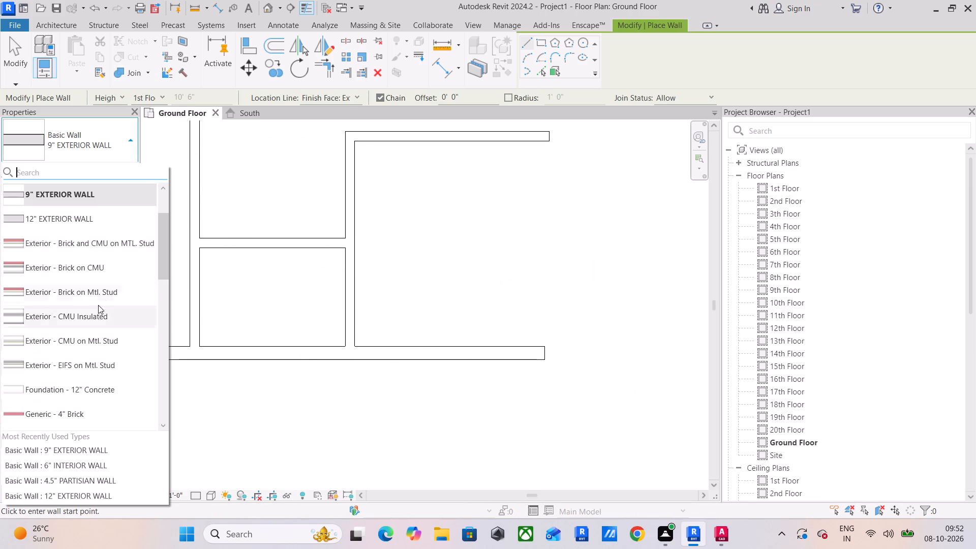
pyautogui.scroll(1, 88, 244)
pyautogui.click(88, 236)
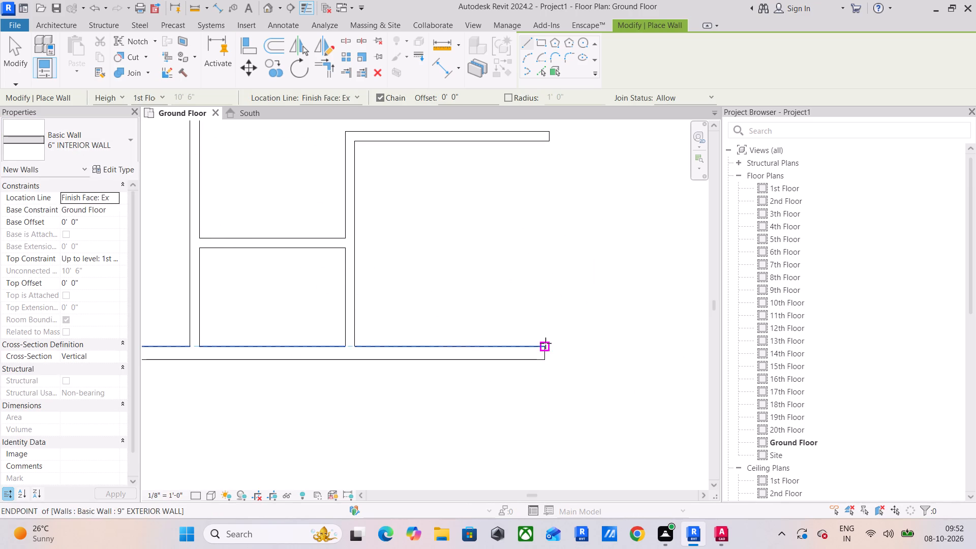
pyautogui.moveTo(545, 343); pyautogui.dragTo(548, 333)
pyautogui.write('12')
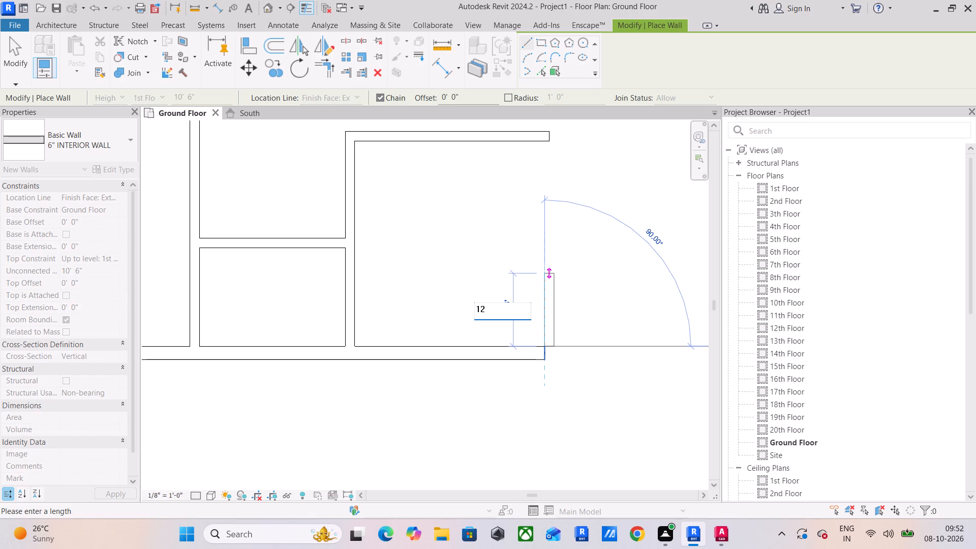
pyautogui.press("'")
pyautogui.press('Return')
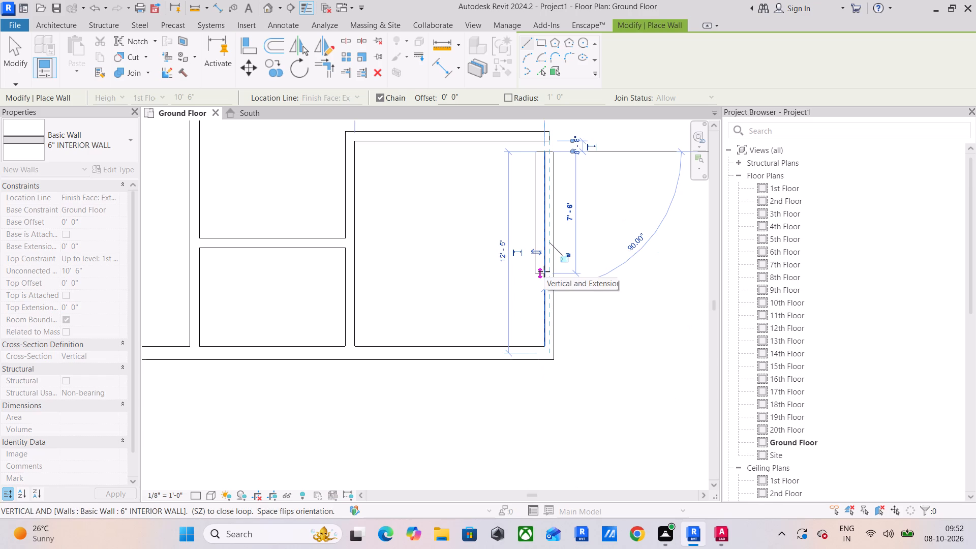
pyautogui.moveTo(544, 271); pyautogui.dragTo(496, 367, button='middle')
pyautogui.press('Escape')
# Measure the gap between the new vertical wall's top end and the upper horizontal wall's lower face, with dimensions referencing wall faces.
pyautogui.moveTo(389, 324); pyautogui.dragTo(532, 304, button='middle')
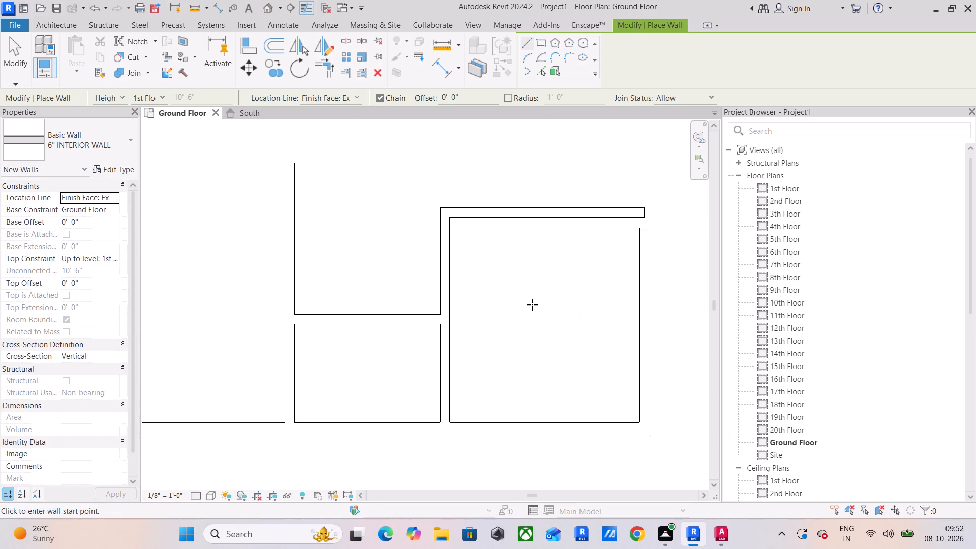
pyautogui.scroll(-1, 532, 304)
pyautogui.moveTo(532, 304); pyautogui.dragTo(356, 302, button='middle')
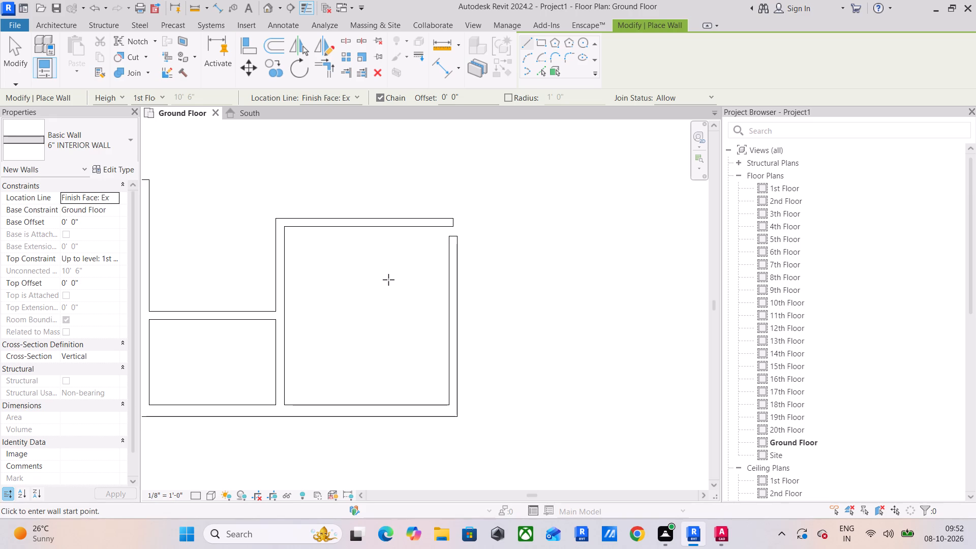
pyautogui.click(445, 71)
pyautogui.scroll(4, 455, 185)
pyautogui.scroll(4, 469, 293)
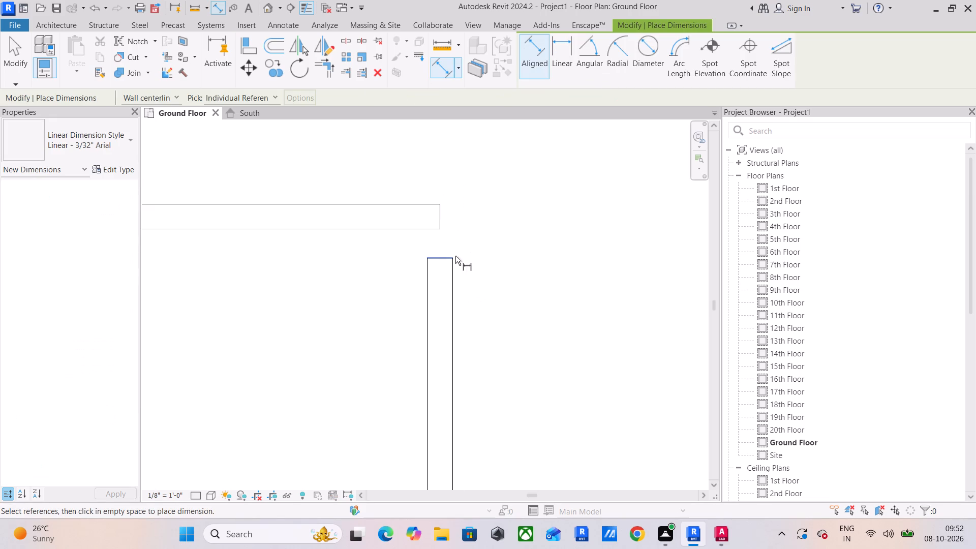
pyautogui.click(440, 259)
pyautogui.scroll(4, 434, 230)
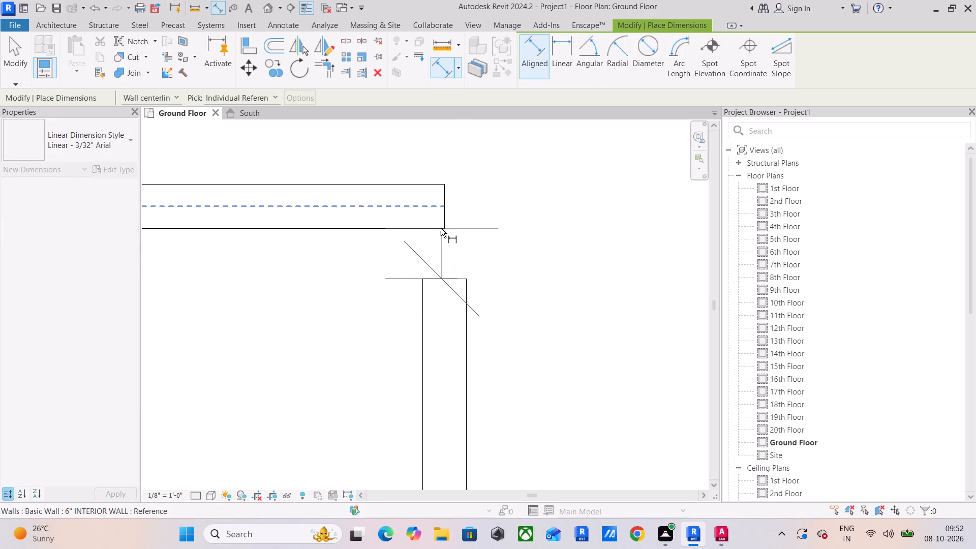
pyautogui.click(258, 97)
pyautogui.click(257, 111)
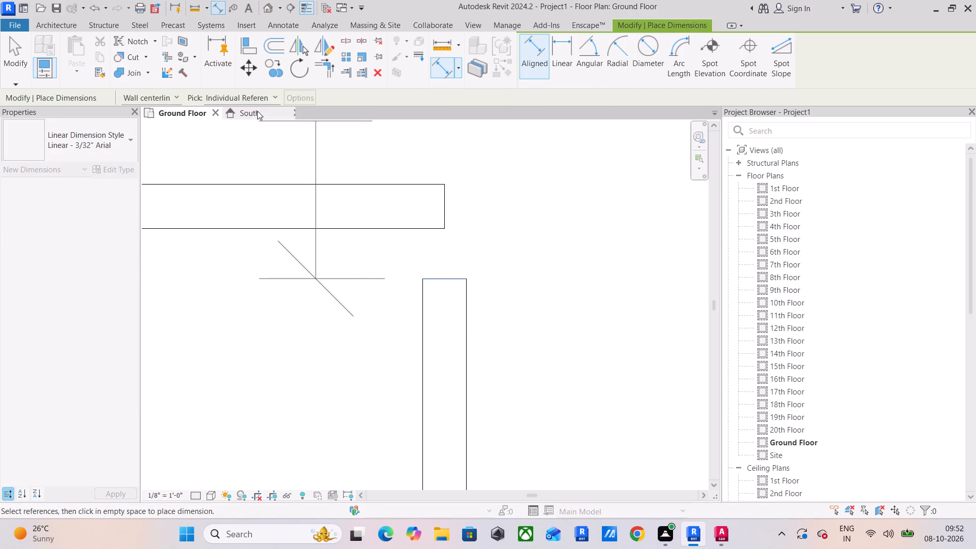
pyautogui.click(164, 91)
pyautogui.click(160, 122)
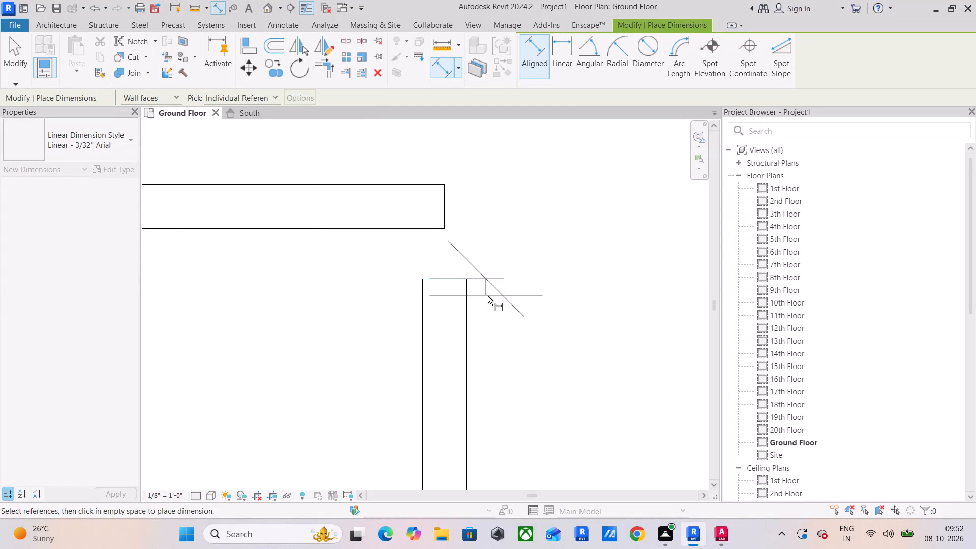
pyautogui.click(418, 228)
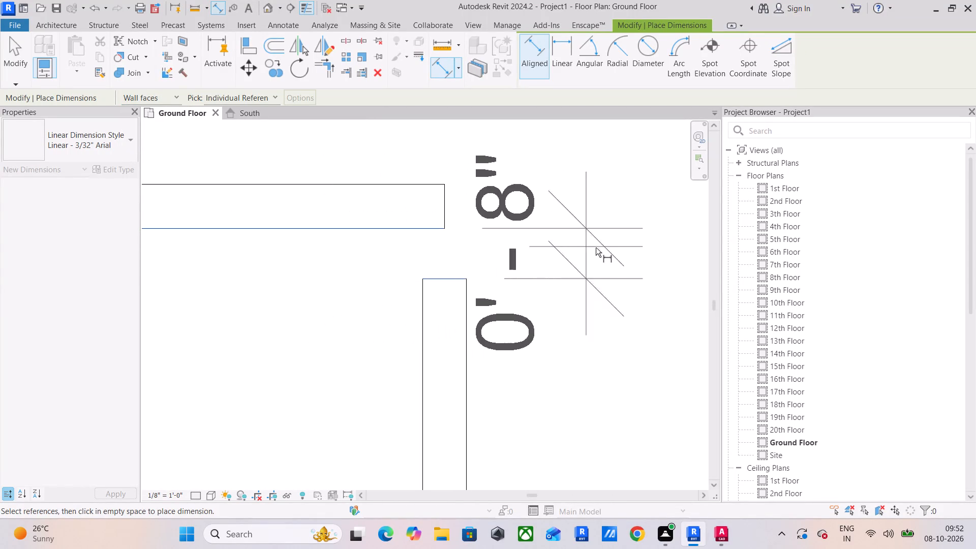
pyautogui.press('Escape')
pyautogui.press('Escape')
pyautogui.press('Escape')
# Delete the 12' horizontal 6" interior wall at the top of the new right-hand room.
pyautogui.scroll(-1, 438, 302)
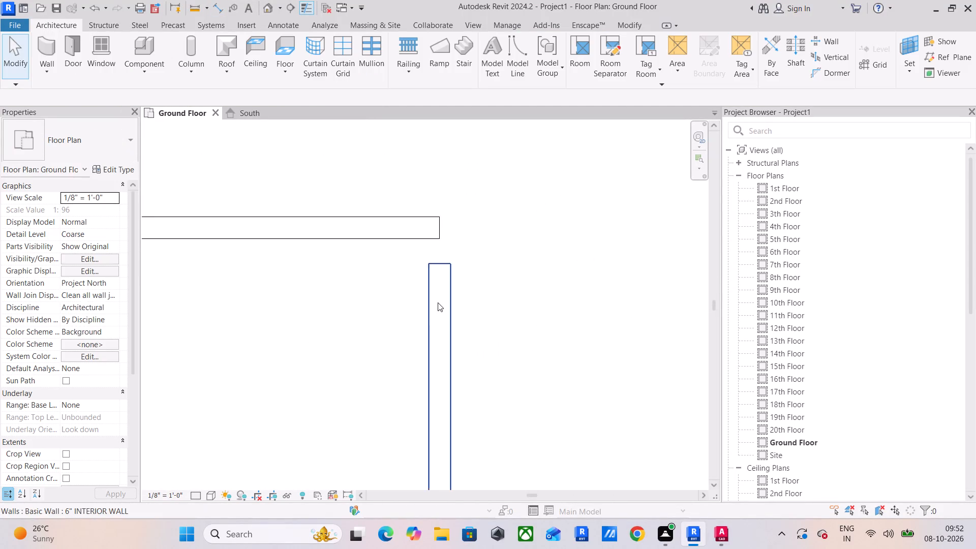
pyautogui.scroll(-2, 438, 302)
pyautogui.moveTo(438, 304); pyautogui.dragTo(733, 269, button='middle')
pyautogui.scroll(-3, 547, 314)
pyautogui.moveTo(524, 321); pyautogui.dragTo(481, 277, button='middle')
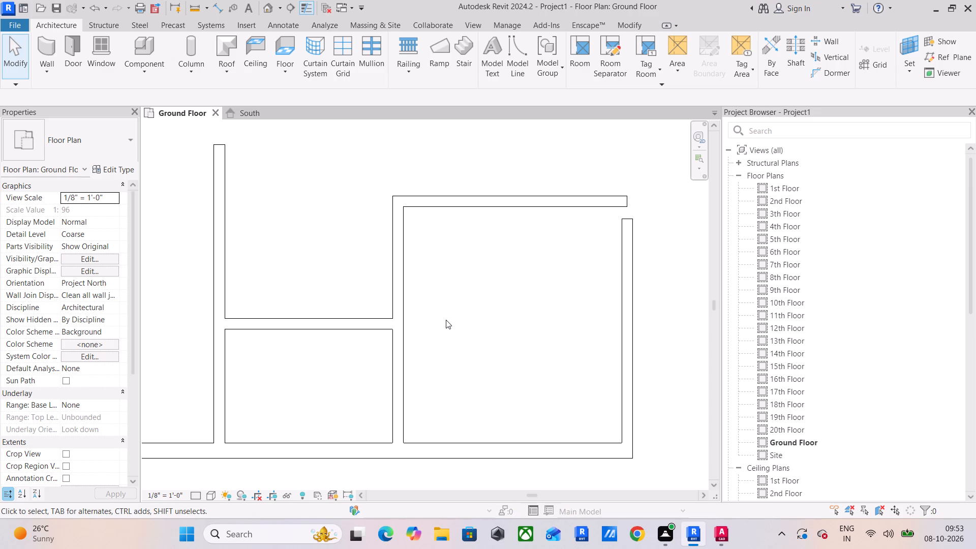
pyautogui.moveTo(461, 308); pyautogui.dragTo(368, 347, button='middle')
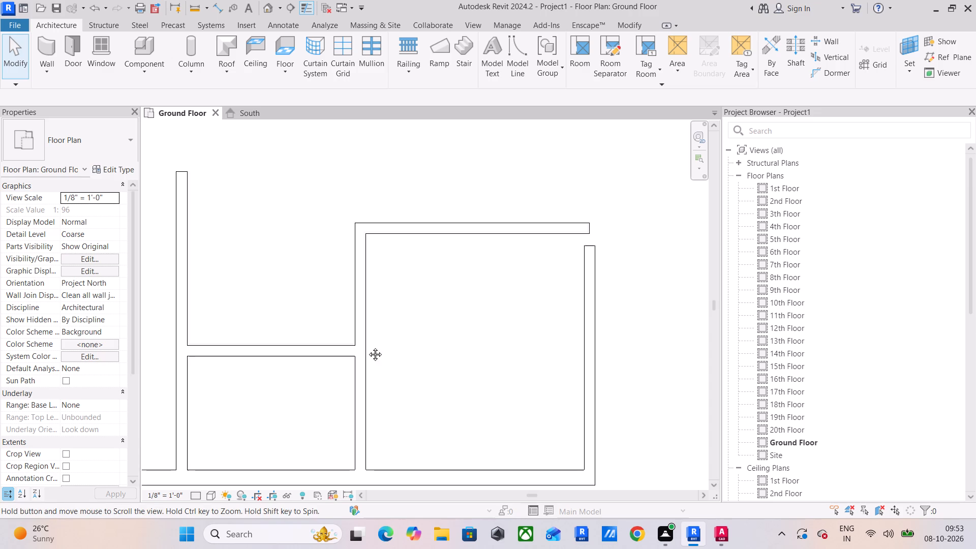
pyautogui.moveTo(368, 347); pyautogui.dragTo(325, 339, button='middle')
pyautogui.scroll(1, 325, 339)
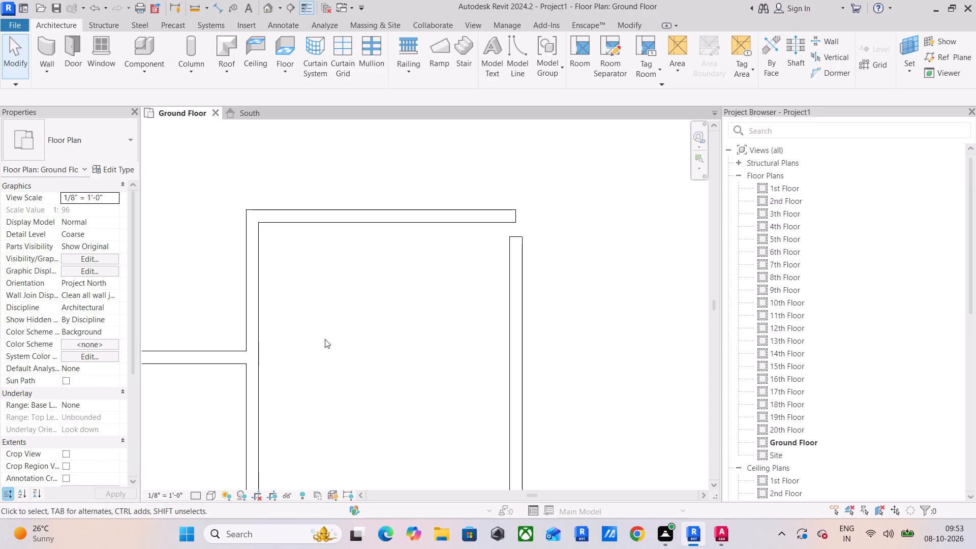
pyautogui.click(358, 221)
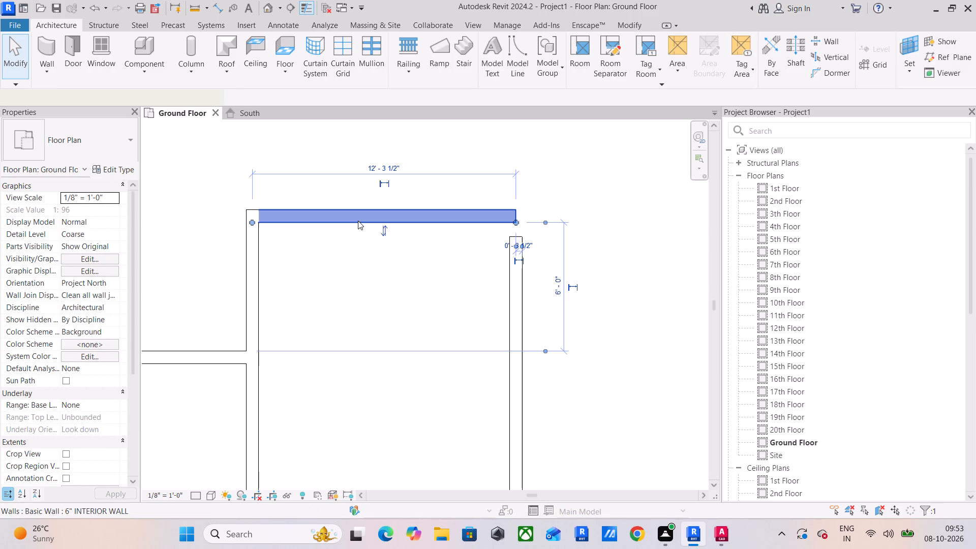
pyautogui.press('Delete')
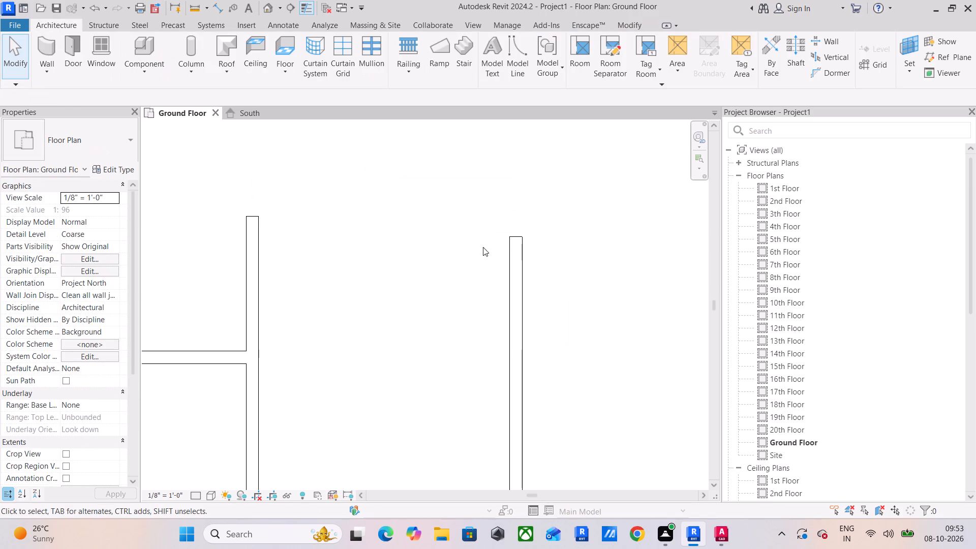
# Close the right-hand room's top with a horizontal 6" INTERIOR WALL from the right vertical wall's top end to the 6' vertical wall.
pyautogui.click(508, 285)
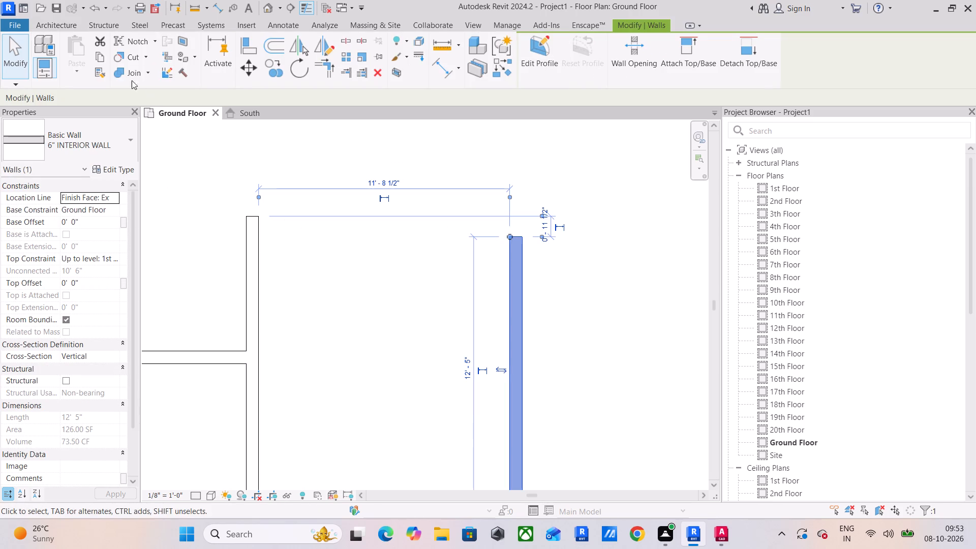
pyautogui.click(502, 76)
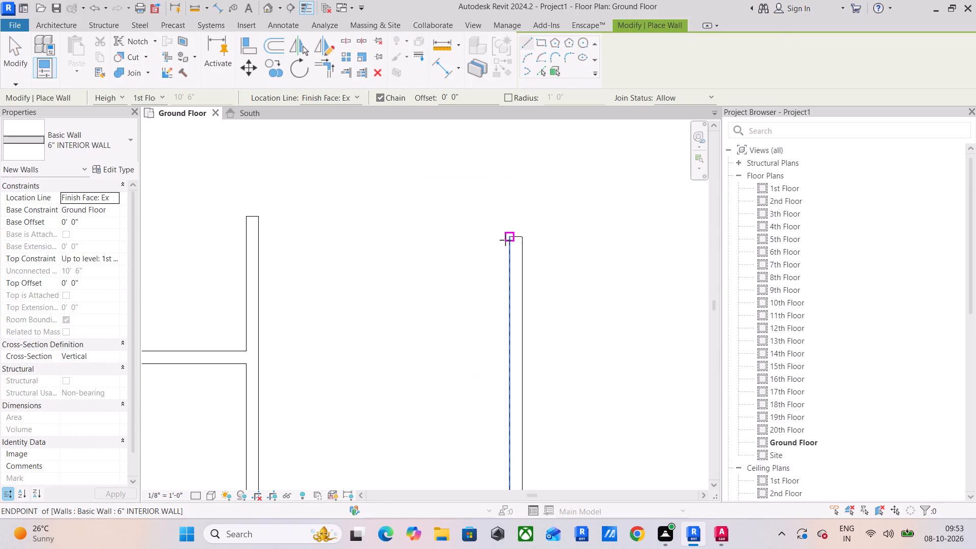
pyautogui.click(507, 236)
pyautogui.click(262, 242)
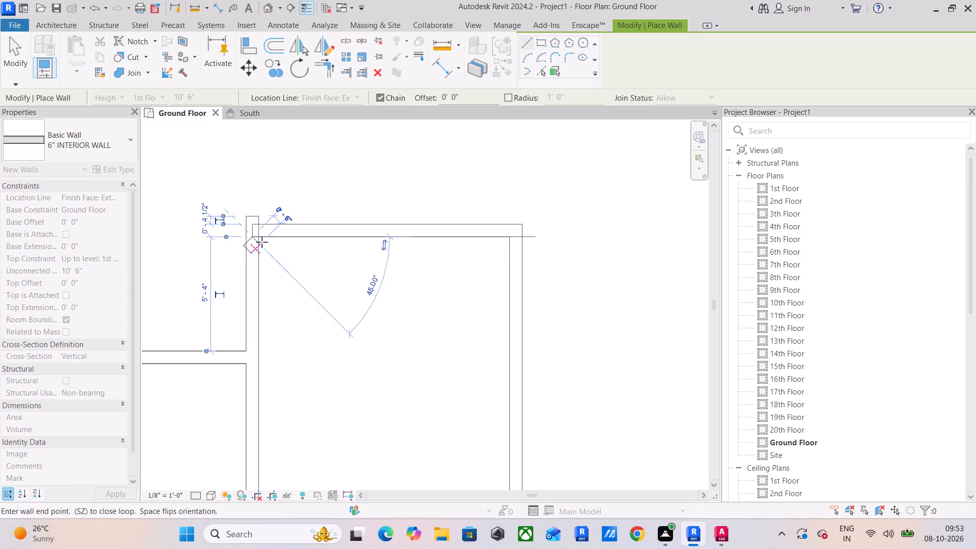
pyautogui.press('Escape')
pyautogui.scroll(-3, 434, 281)
pyautogui.moveTo(434, 282); pyautogui.dragTo(362, 286, button='middle')
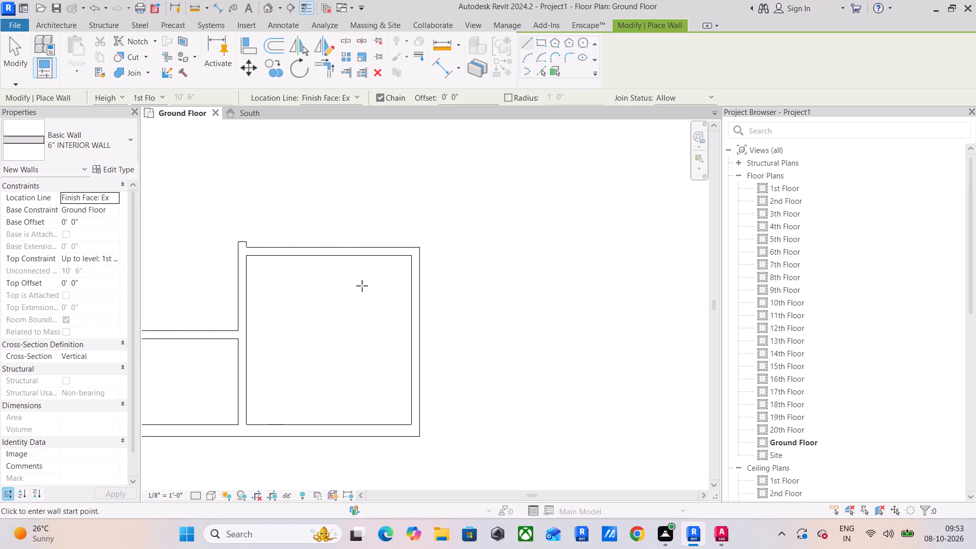
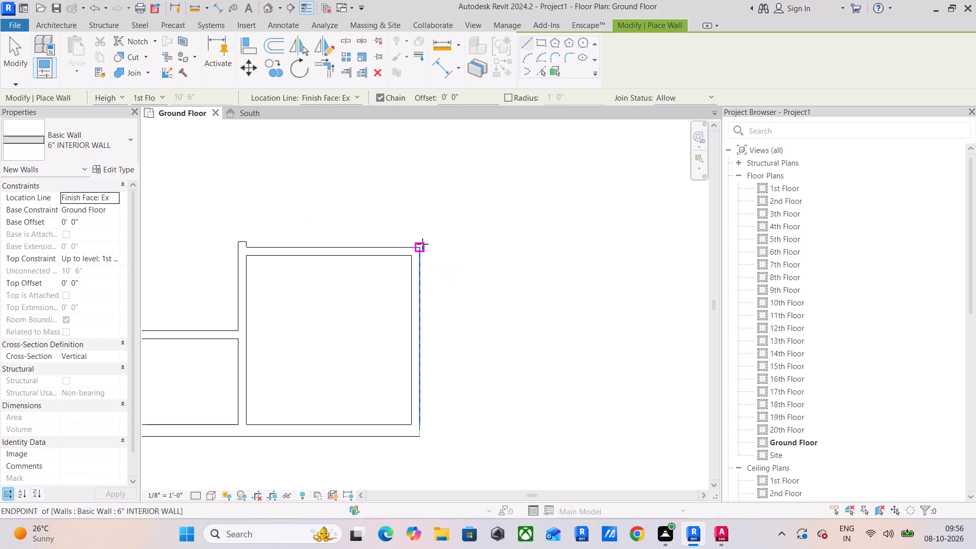
# Draw a 5'6" horizontal 6" INTERIOR WALL outward from the right-hand room's upper outer corner, continuing the line of its top wall.
pyautogui.scroll(2, 421, 244)
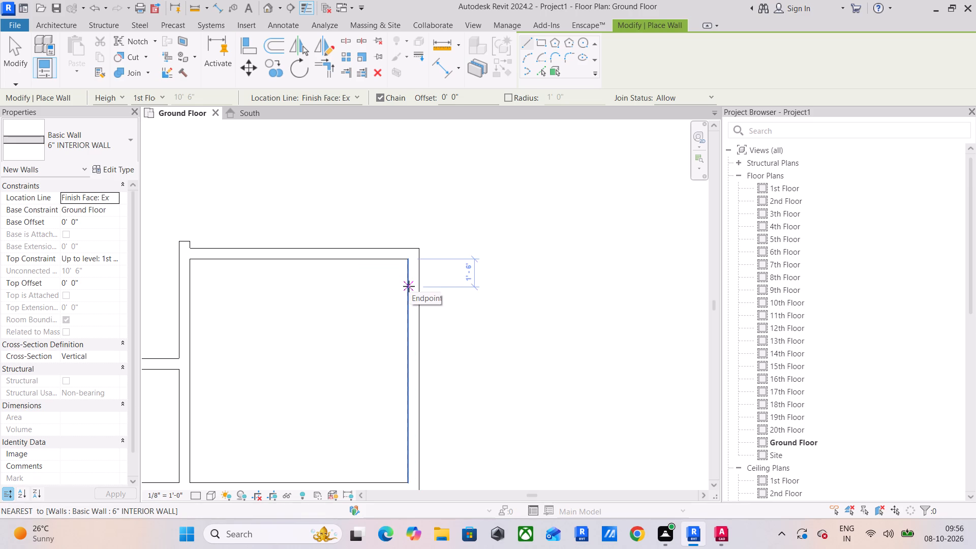
pyautogui.scroll(2, 409, 286)
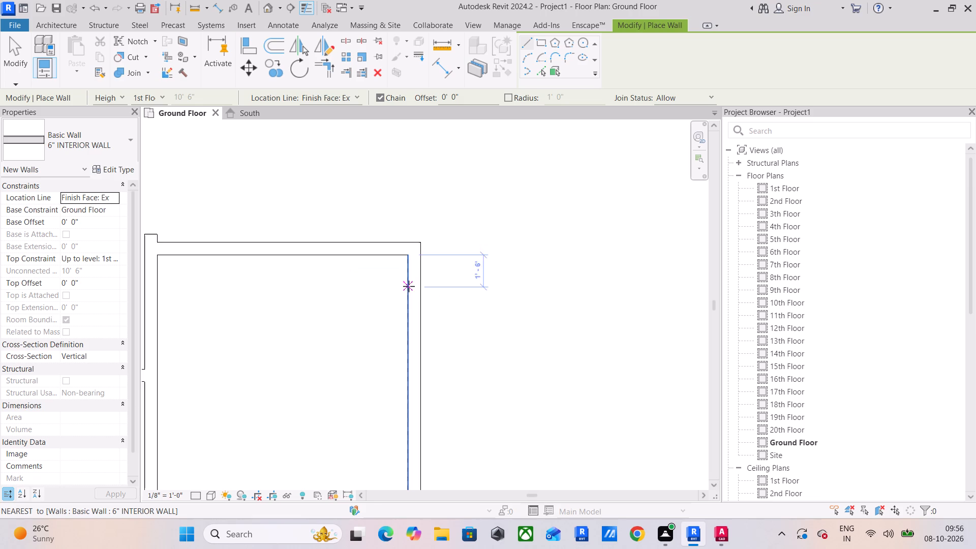
pyautogui.scroll(1, 409, 286)
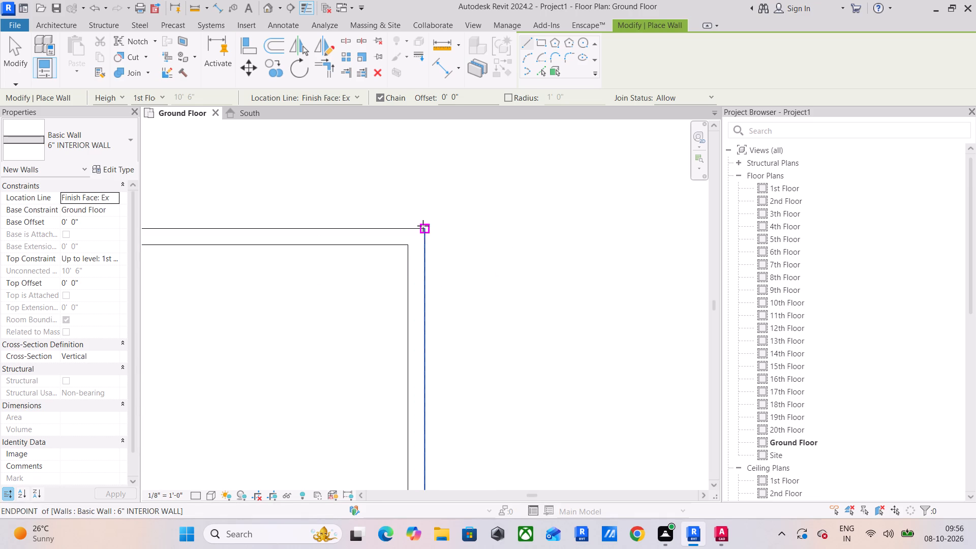
pyautogui.click(424, 226)
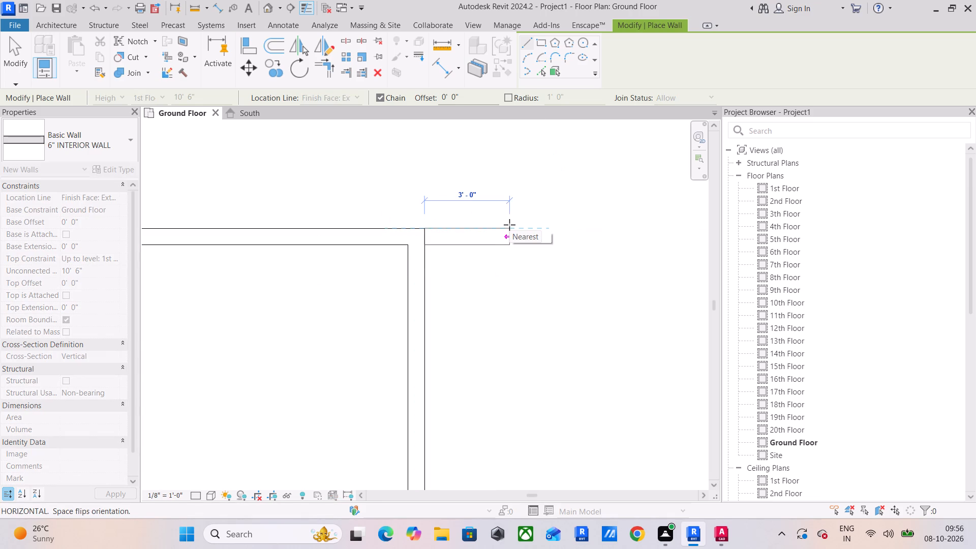
pyautogui.write("5'6")
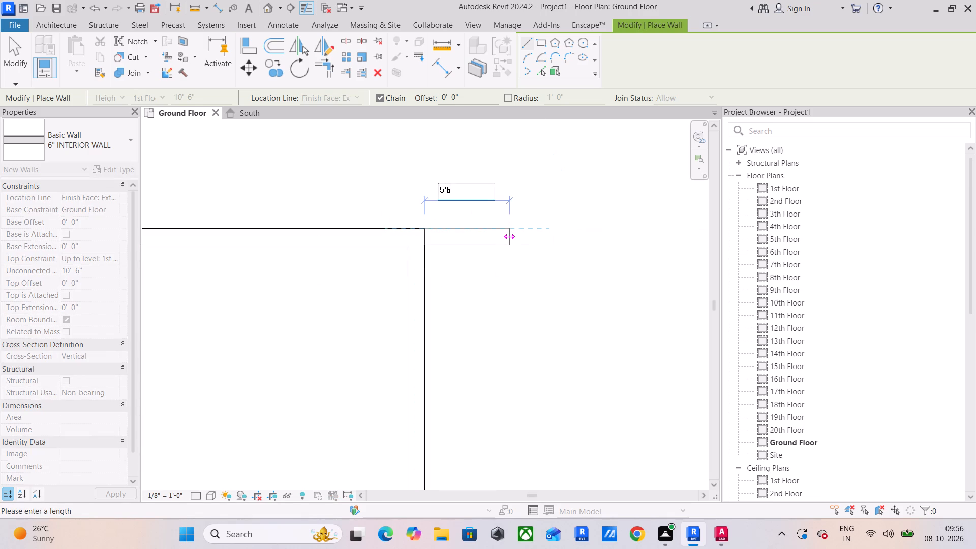
pyautogui.hotkey('shift', '"')
pyautogui.press('Return')
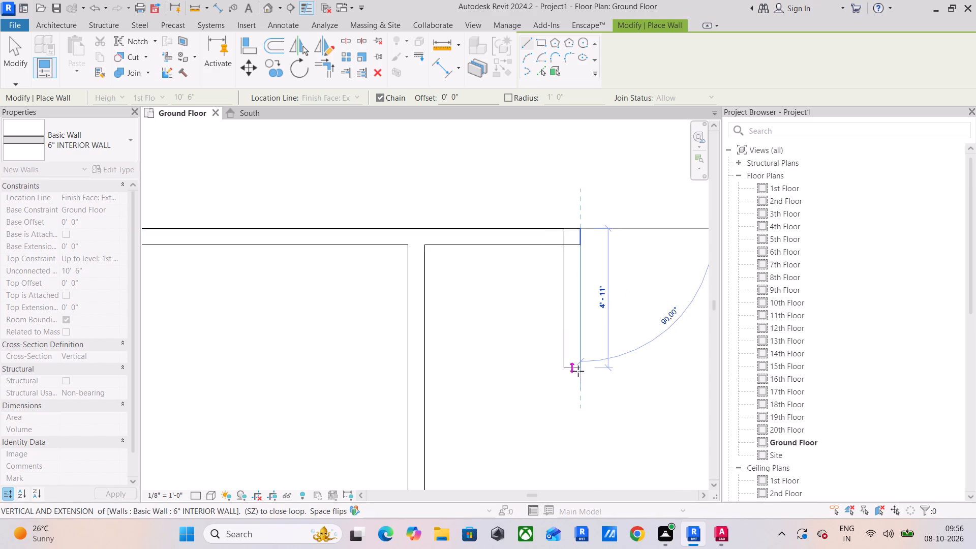
# Close the new bay with a 5'5" 6" INTERIOR WALL downward and a horizontal wall back to the room's right vertical wall.
pyautogui.press('space')
pyautogui.write('5\'5"')
pyautogui.press('Return')
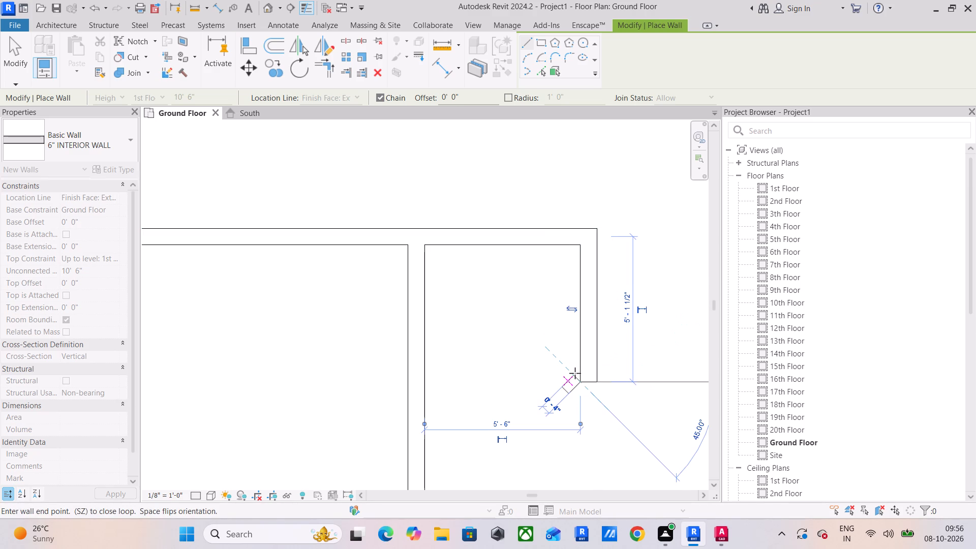
pyautogui.click(423, 379)
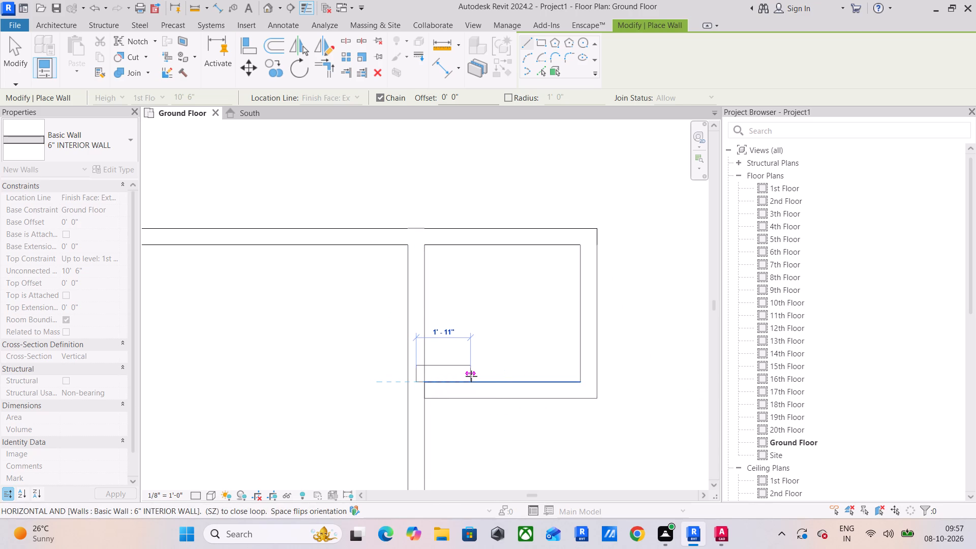
pyautogui.press('Escape')
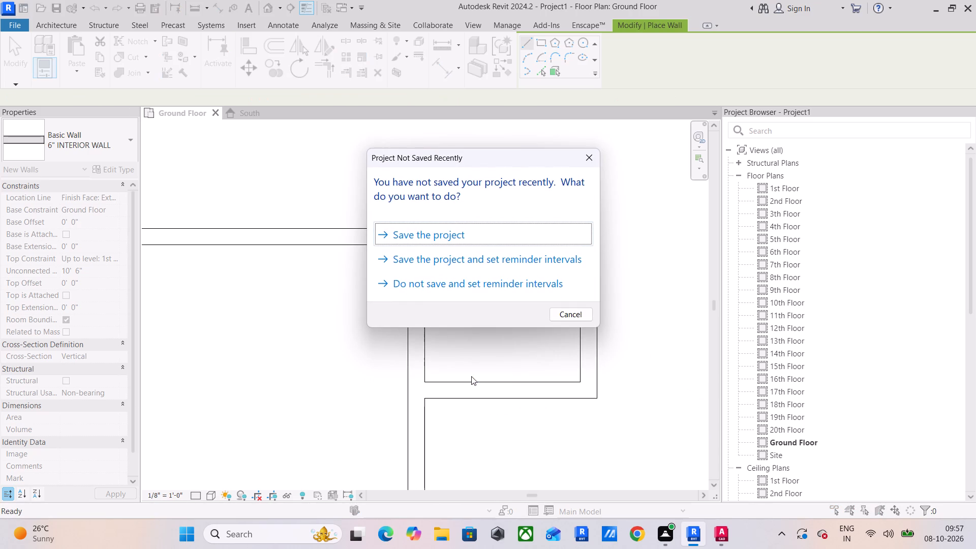
pyautogui.click(586, 150)
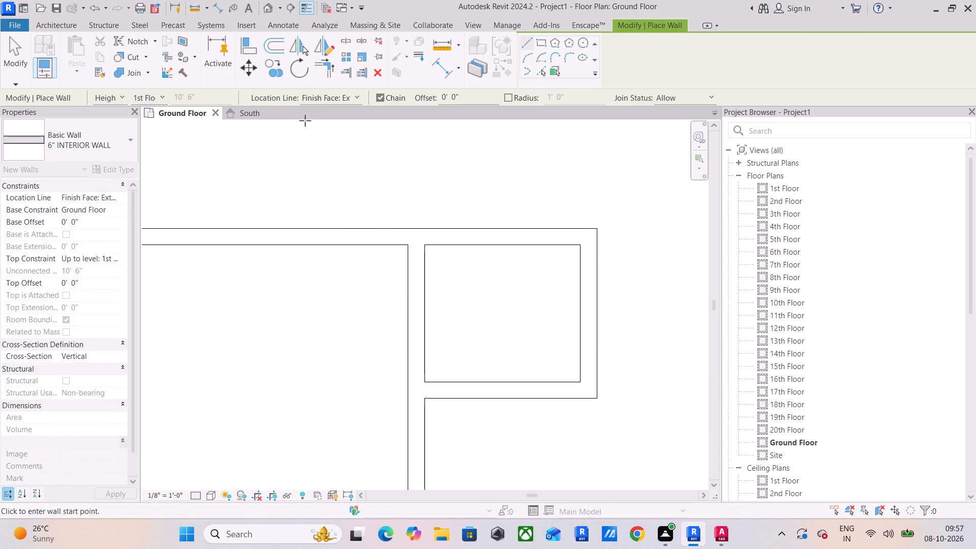
# Split the vertical wall between the room and the bay at the upper face of the bay's lower wall.
pyautogui.click(347, 42)
pyautogui.scroll(3, 410, 391)
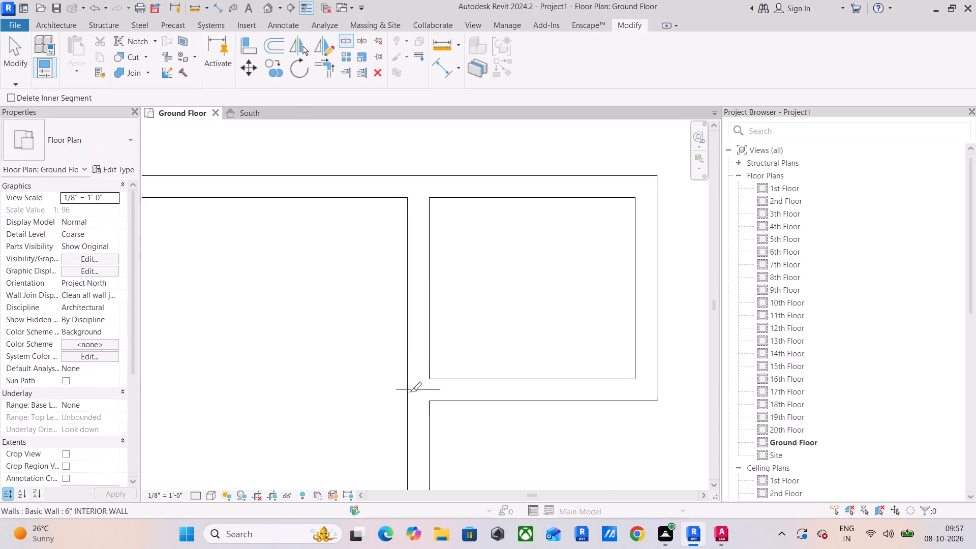
pyautogui.scroll(1, 410, 391)
pyautogui.click(421, 374)
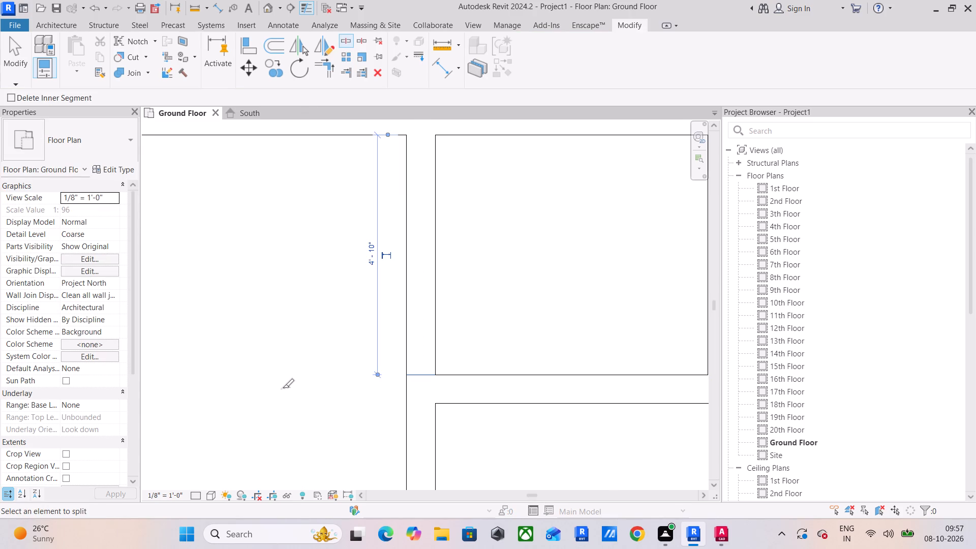
pyautogui.press('Escape')
pyautogui.press('Escape')
pyautogui.press('Escape')
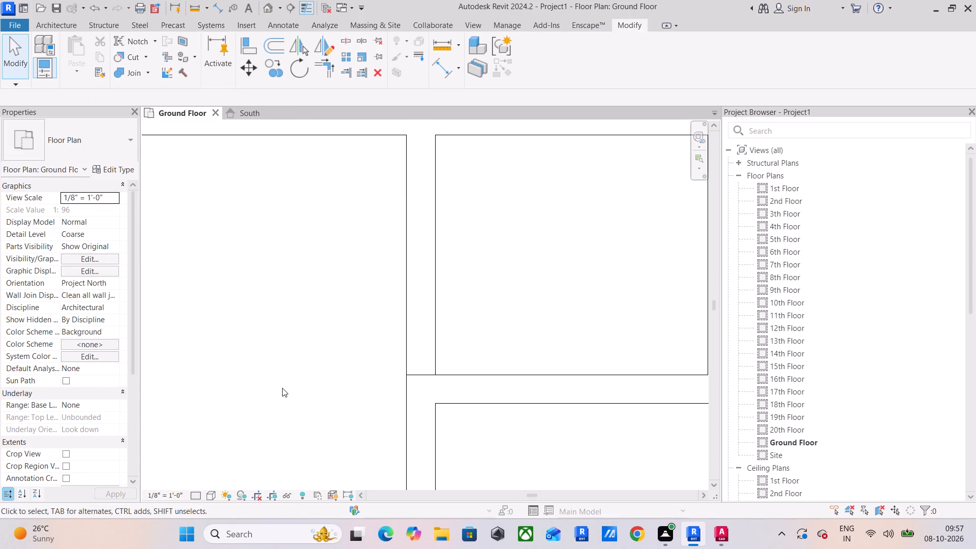
# Split the same vertical wall at the lower face of the room's top wall.
pyautogui.click(346, 37)
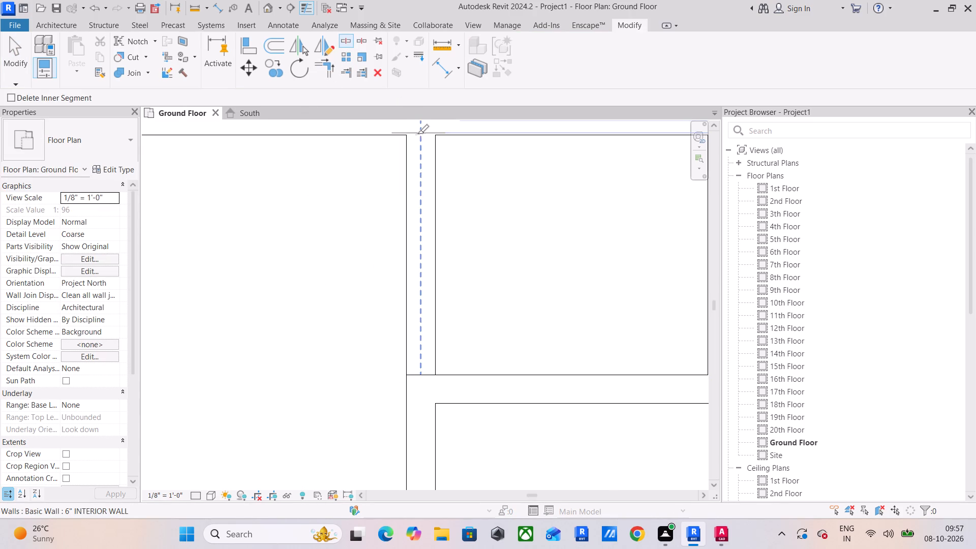
pyautogui.scroll(4, 418, 136)
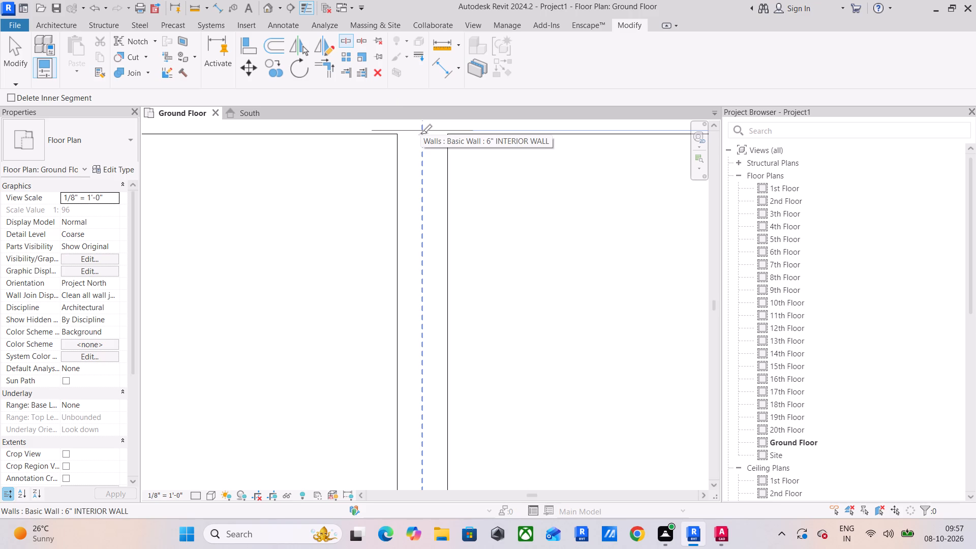
pyautogui.scroll(4, 420, 134)
pyautogui.moveTo(425, 142); pyautogui.dragTo(428, 274, button='middle')
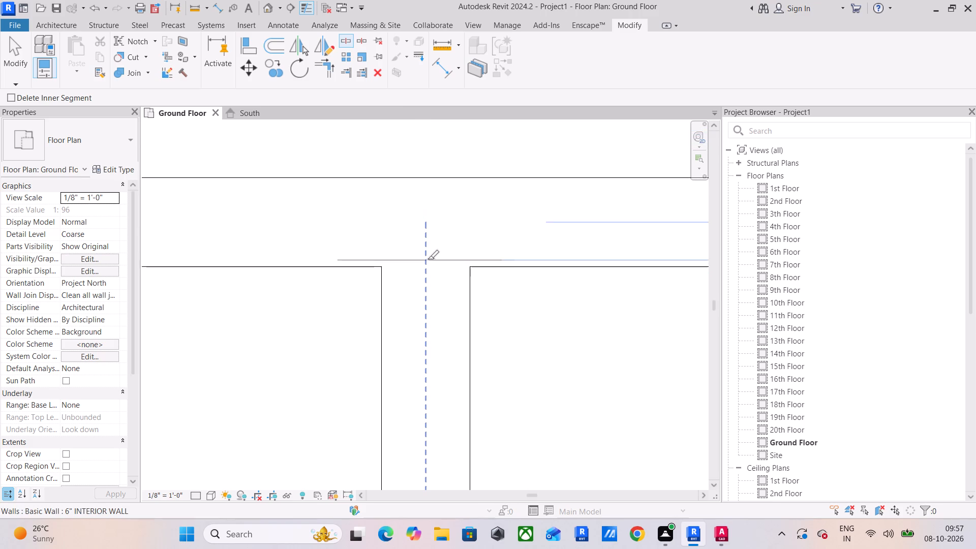
pyautogui.scroll(4, 428, 259)
pyautogui.click(425, 271)
pyautogui.scroll(-9, 544, 308)
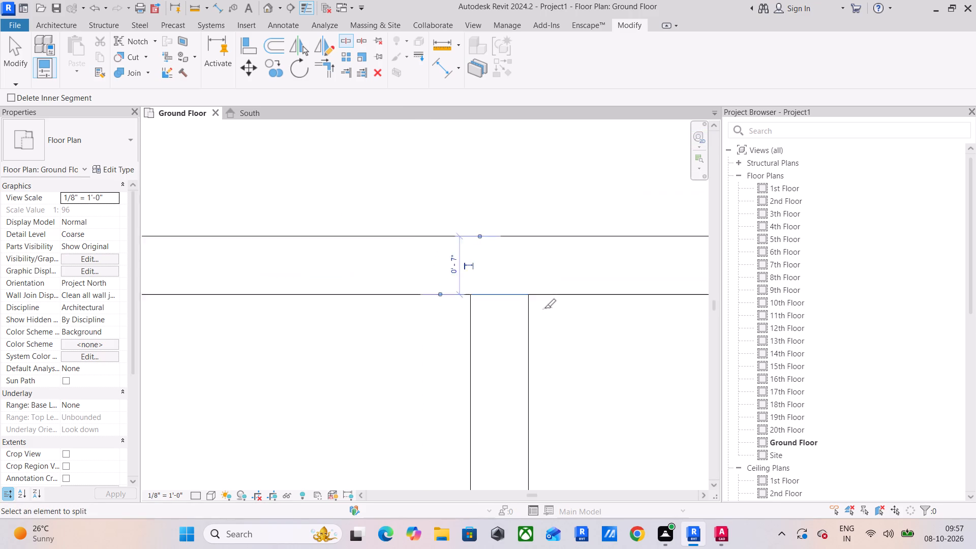
pyautogui.scroll(-3, 544, 308)
pyautogui.press('Escape')
pyautogui.scroll(-4, 545, 350)
pyautogui.press('Escape')
# Delete the split-off vertical wall segment separating the room from the bay.
pyautogui.moveTo(558, 361); pyautogui.dragTo(452, 330, button='middle')
pyautogui.click(424, 340)
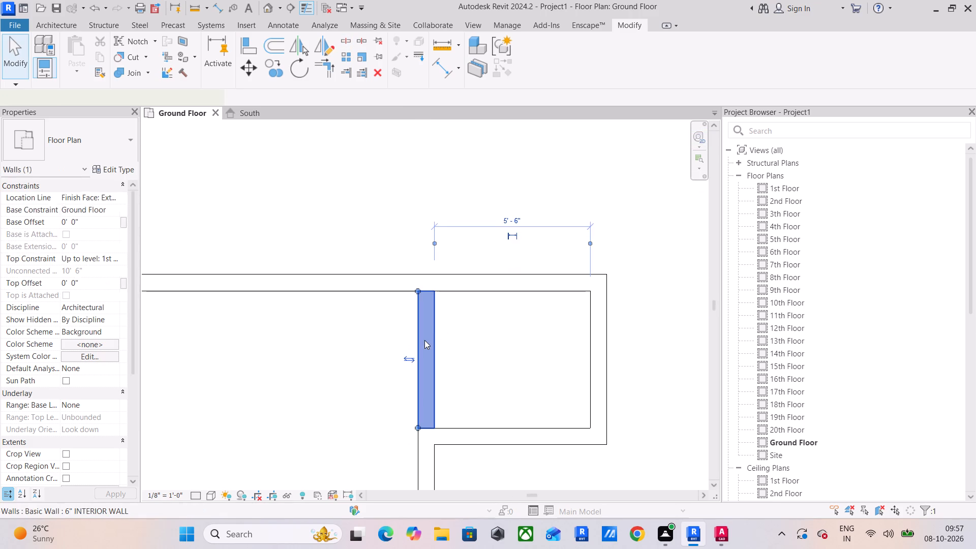
pyautogui.press('Delete')
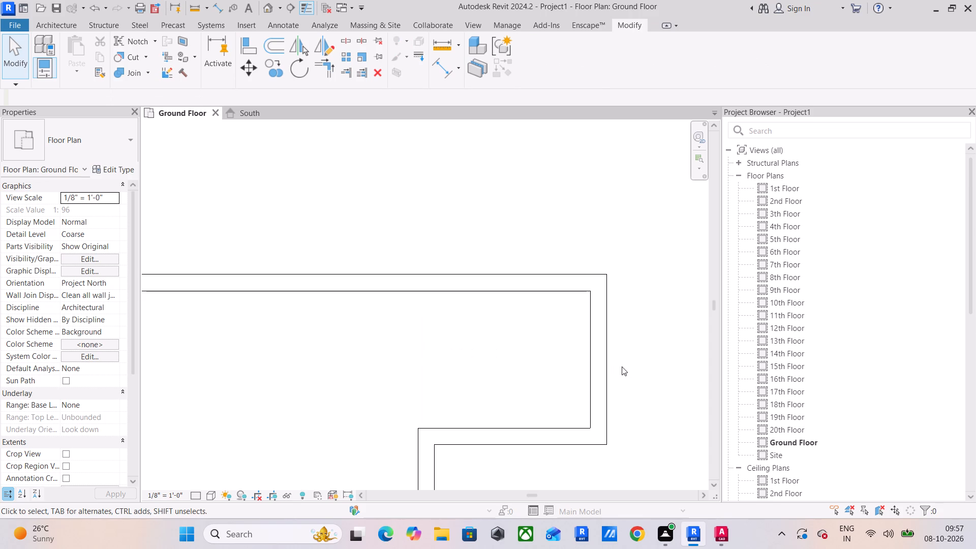
# Change the bay's outer vertical wall to the 4.5" PARTISIAN WALL type.
pyautogui.click(602, 360)
pyautogui.click(107, 133)
pyautogui.scroll(2, 94, 230)
pyautogui.click(87, 215)
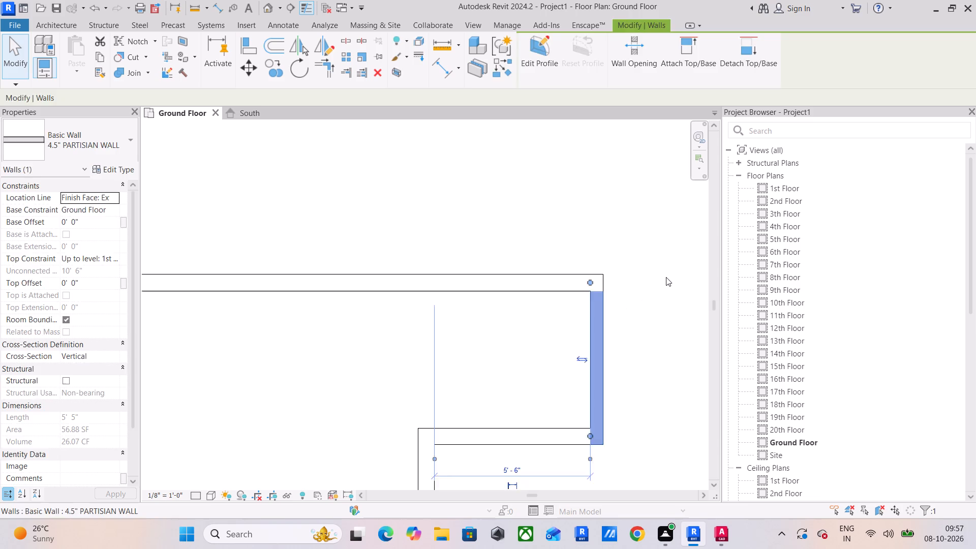
pyautogui.click(666, 277)
# Measure the bay's width from each face of the room's right vertical wall to the partition's inner face, with dimensions referencing wall faces.
pyautogui.moveTo(596, 299); pyautogui.dragTo(548, 217, button='middle')
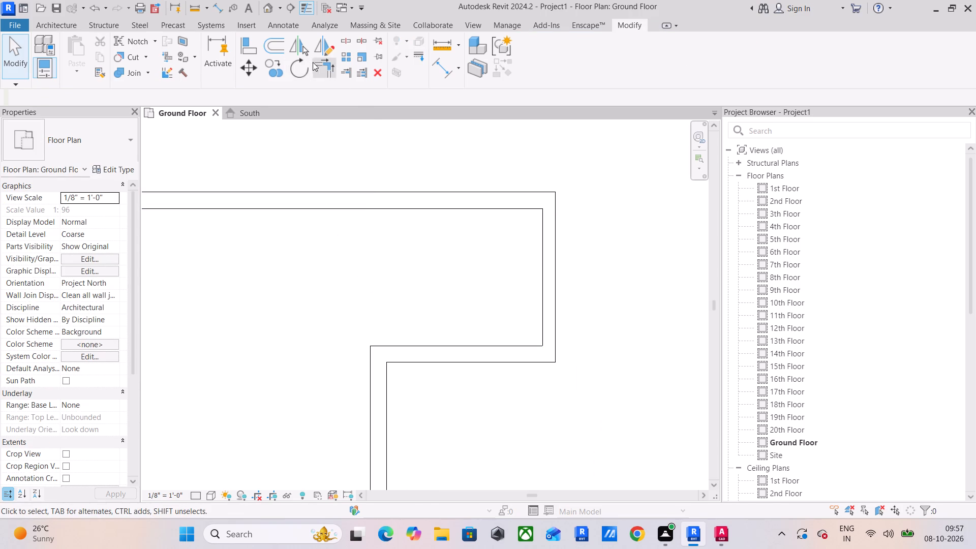
pyautogui.click(326, 65)
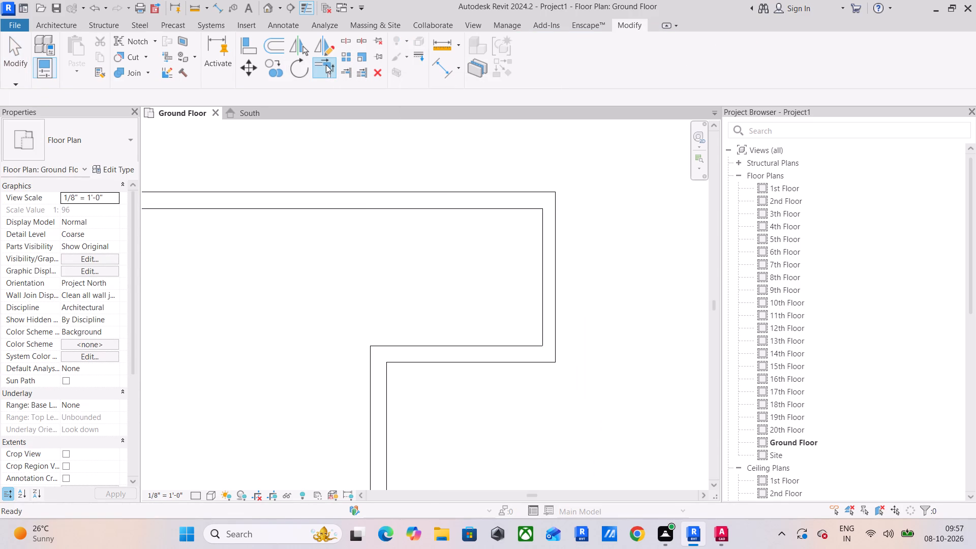
pyautogui.click(442, 64)
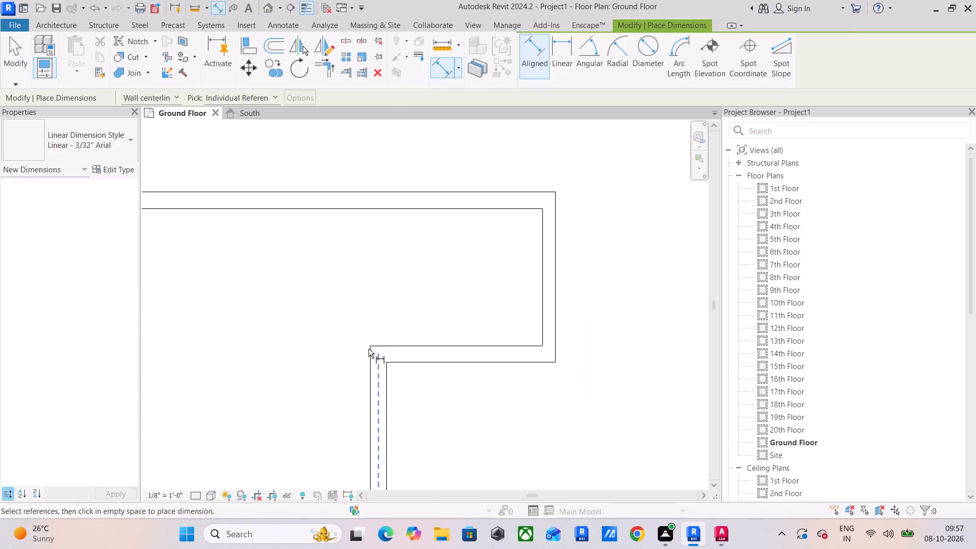
pyautogui.click(145, 94)
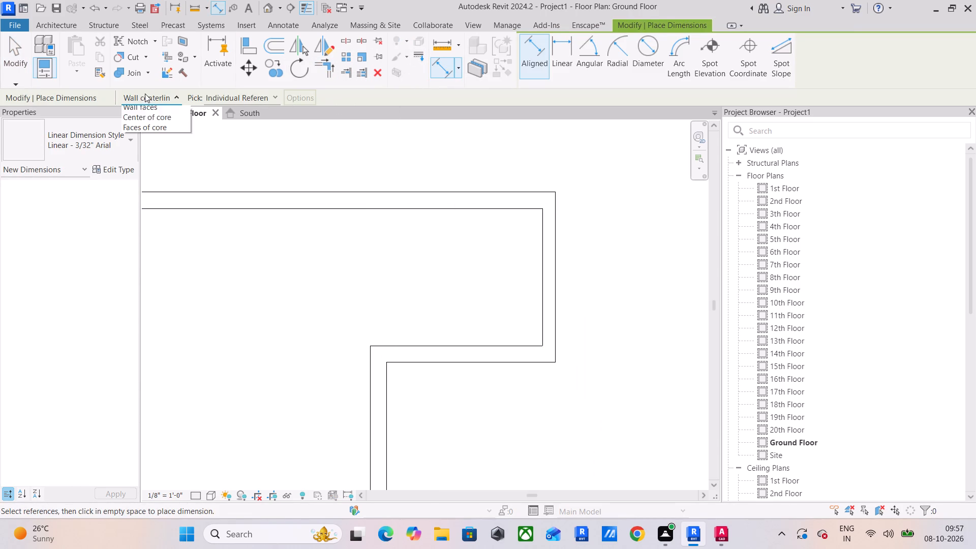
pyautogui.click(161, 120)
pyautogui.click(369, 360)
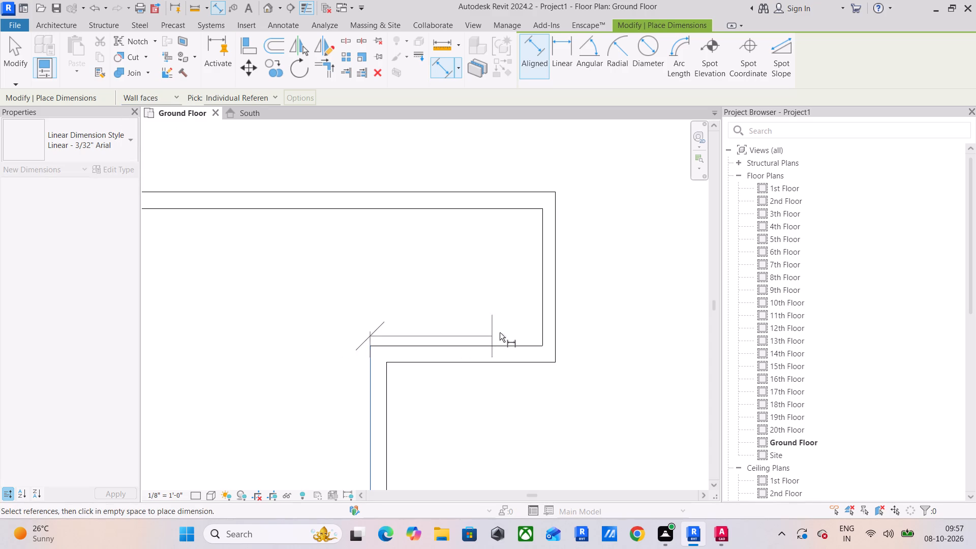
pyautogui.click(541, 307)
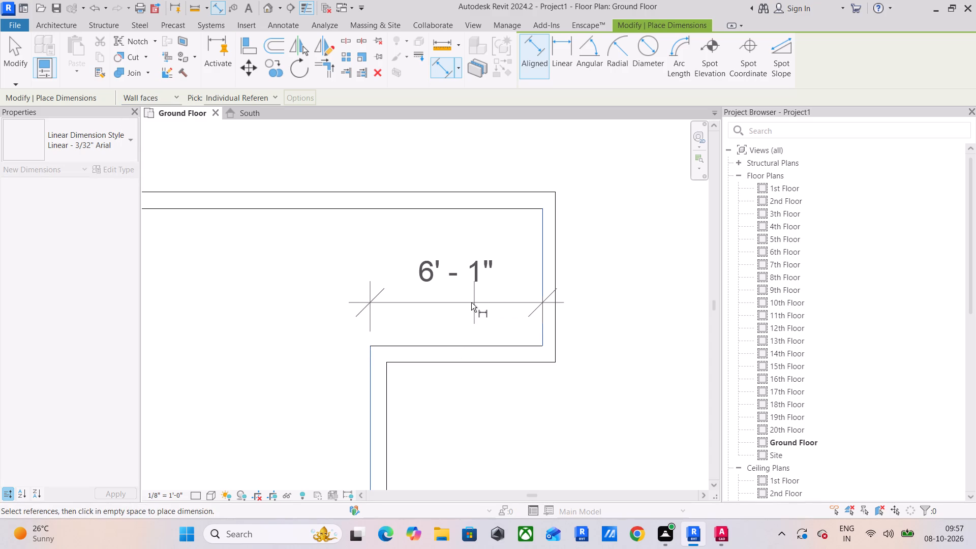
pyautogui.press('Escape')
pyautogui.click(388, 373)
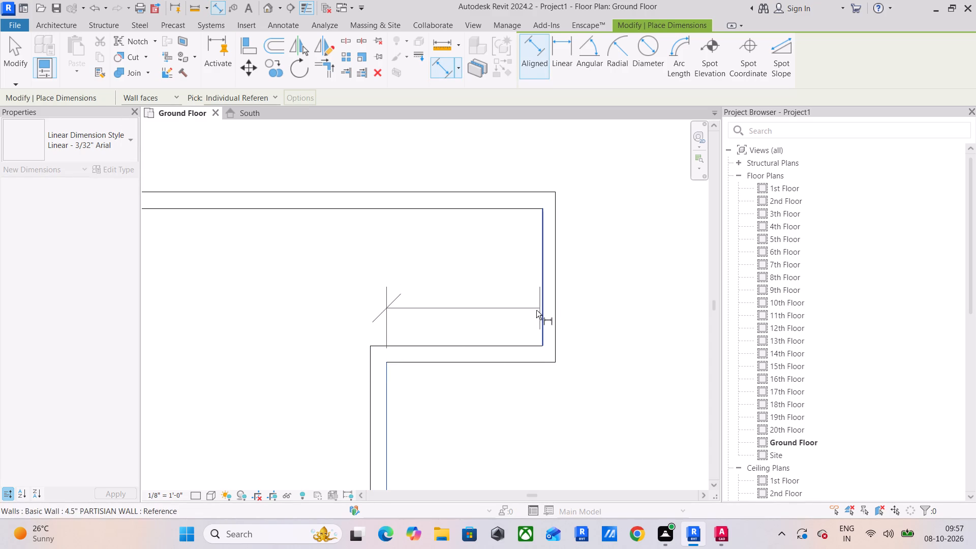
pyautogui.click(541, 303)
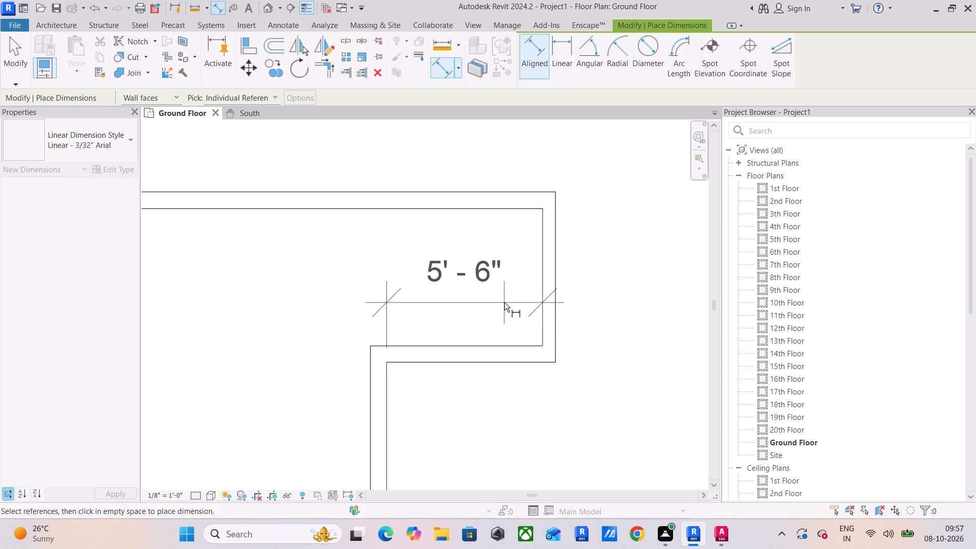
pyautogui.press('Escape')
# Dimension the room's lower width between its vertical walls' inner faces, and delete the dimension after reading it.
pyautogui.scroll(-2, 504, 302)
pyautogui.moveTo(504, 302); pyautogui.dragTo(570, 208, button='middle')
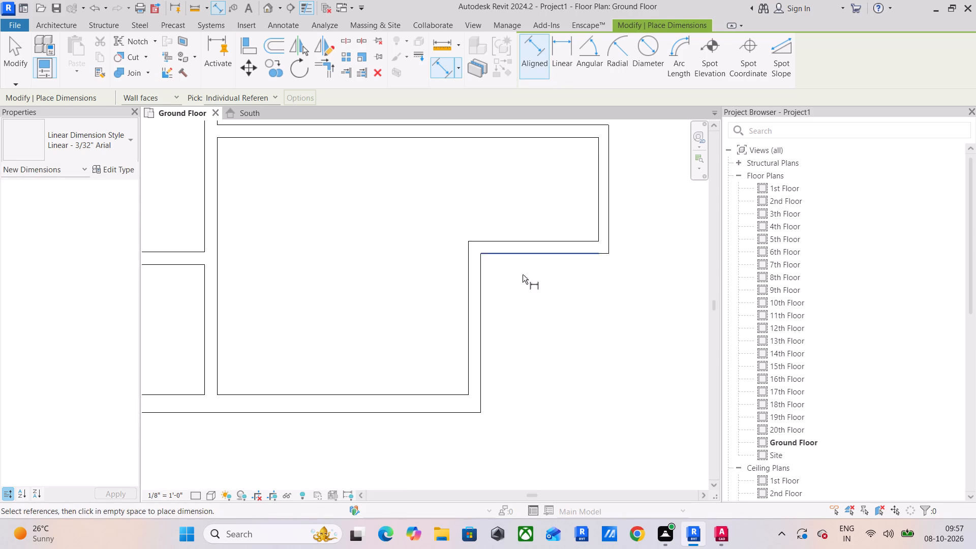
pyautogui.moveTo(475, 338); pyautogui.dragTo(467, 353, button='middle')
pyautogui.click(459, 344)
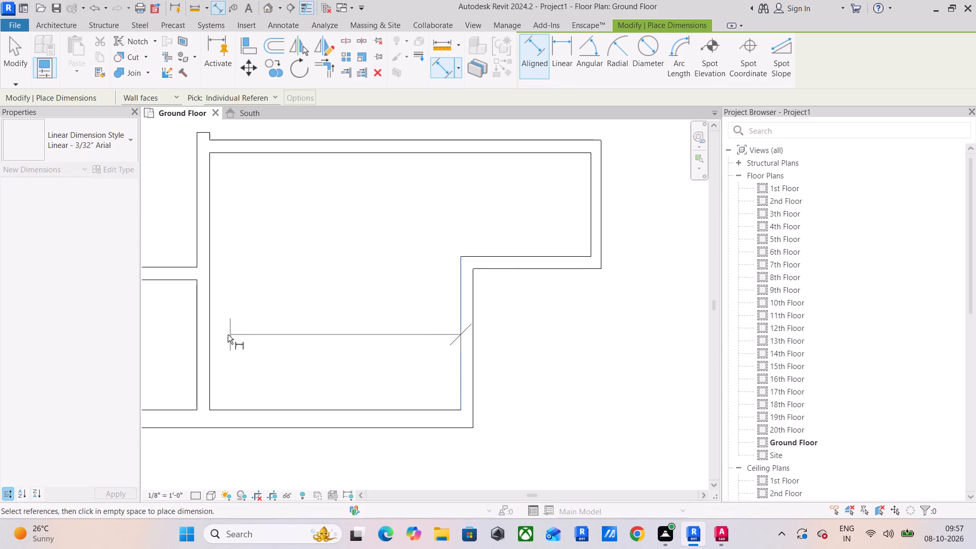
pyautogui.click(210, 343)
pyautogui.click(256, 323)
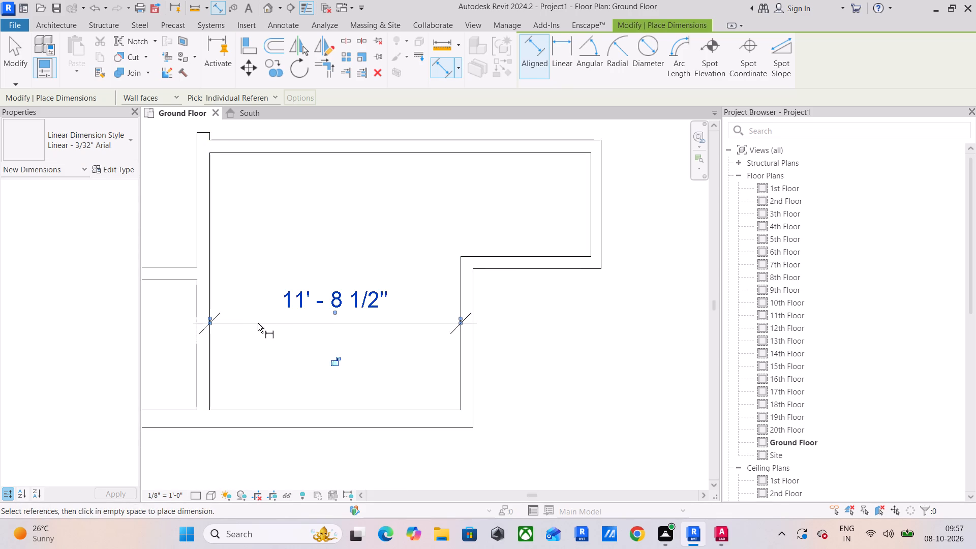
pyautogui.moveTo(337, 327); pyautogui.dragTo(350, 366, button='middle')
pyautogui.scroll(-1, 350, 366)
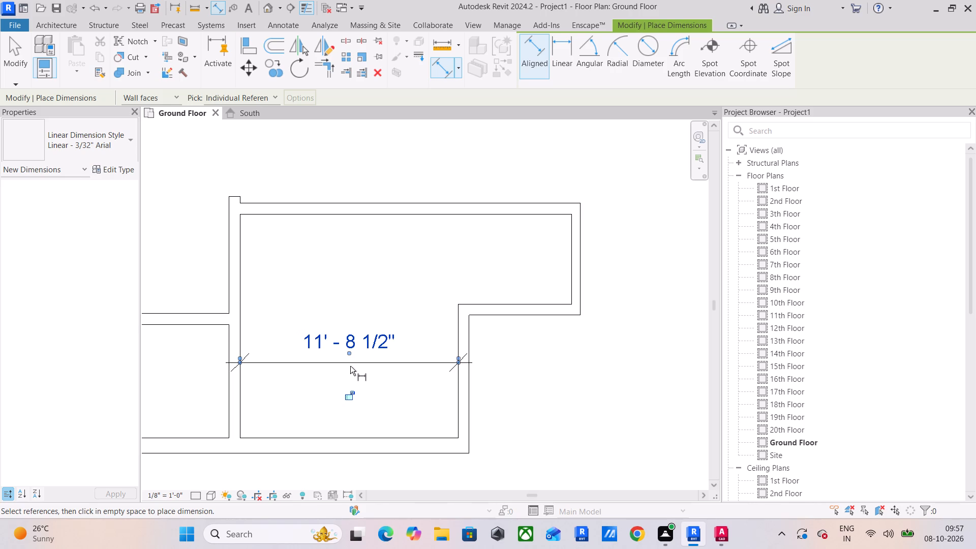
pyautogui.press('Escape')
pyautogui.press('Escape')
pyautogui.press('Escape')
pyautogui.click(389, 350)
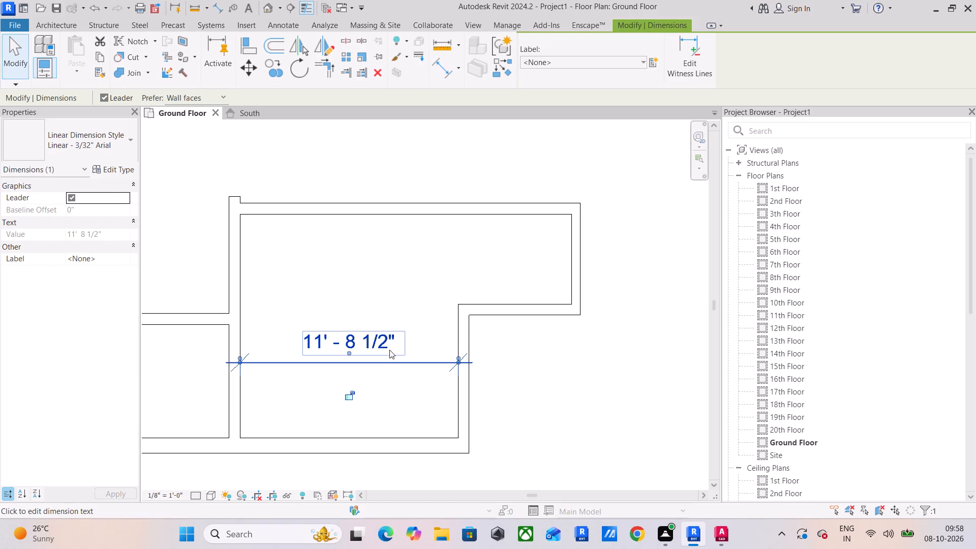
pyautogui.press('Delete')
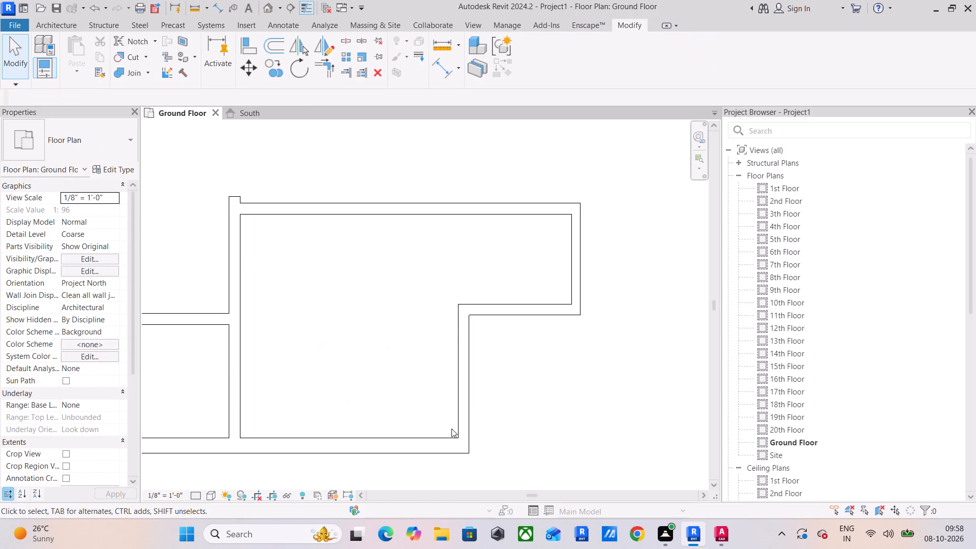
# Move the room's lower right vertical wall by setting its clear distance from the left vertical wall to 12'.
pyautogui.click(463, 409)
pyautogui.click(352, 252)
pyautogui.write("12'")
pyautogui.press('Return')
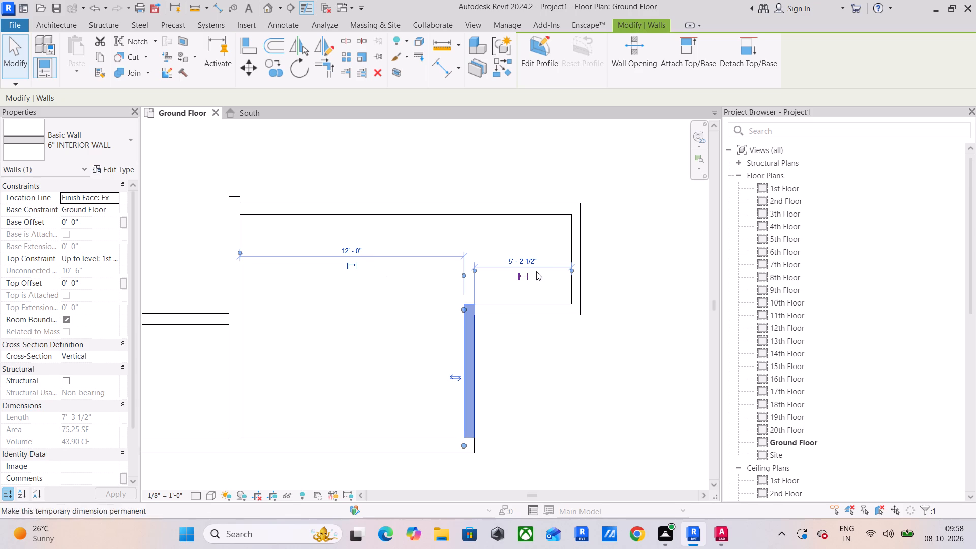
# Move the bay's outer partition wall by setting its clear distance from the room's lower right vertical wall to 5'6".
pyautogui.click(576, 247)
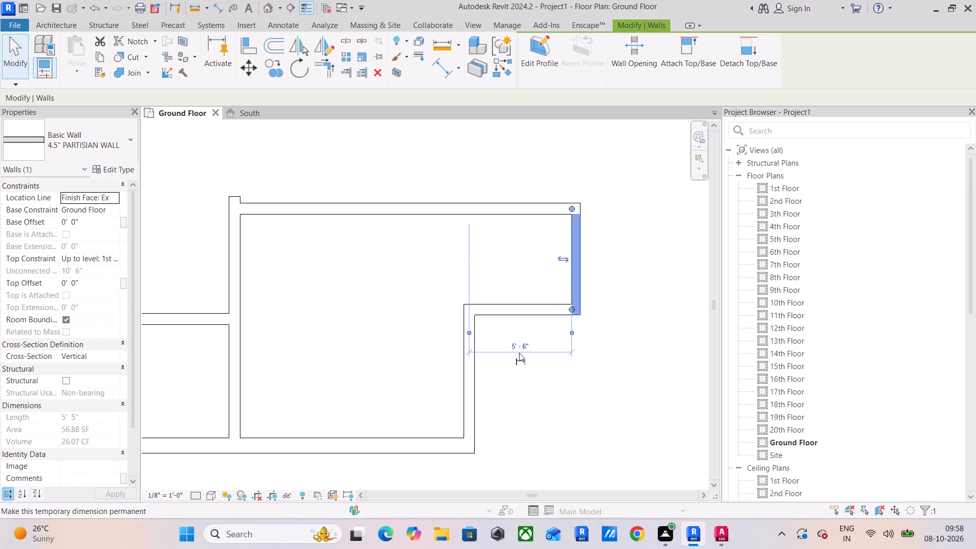
pyautogui.scroll(3, 491, 337)
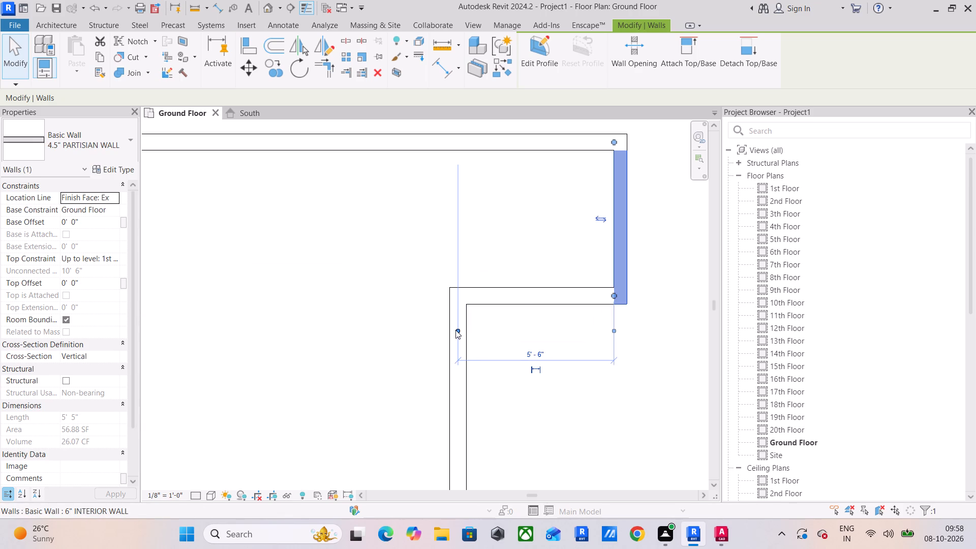
pyautogui.moveTo(457, 330); pyautogui.dragTo(467, 330)
pyautogui.click(548, 352)
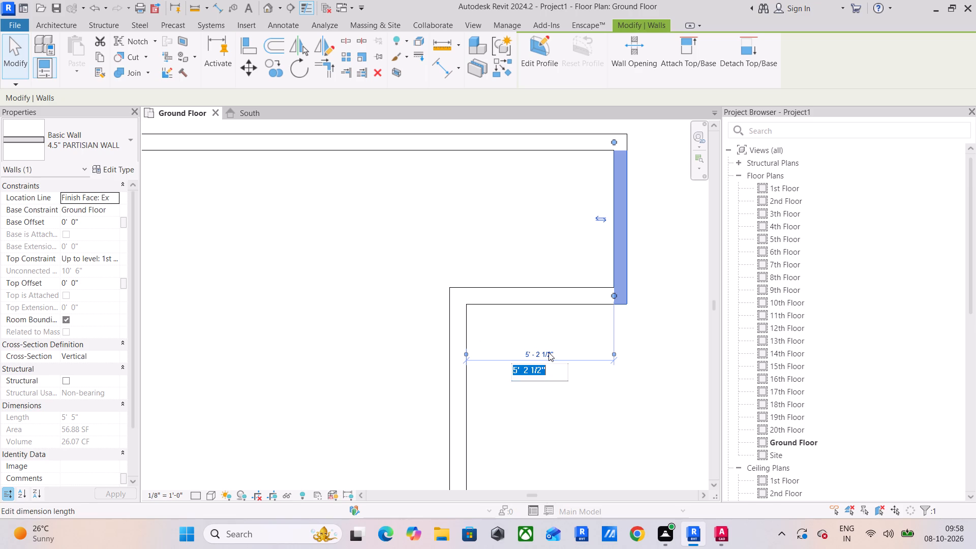
pyautogui.write("5'")
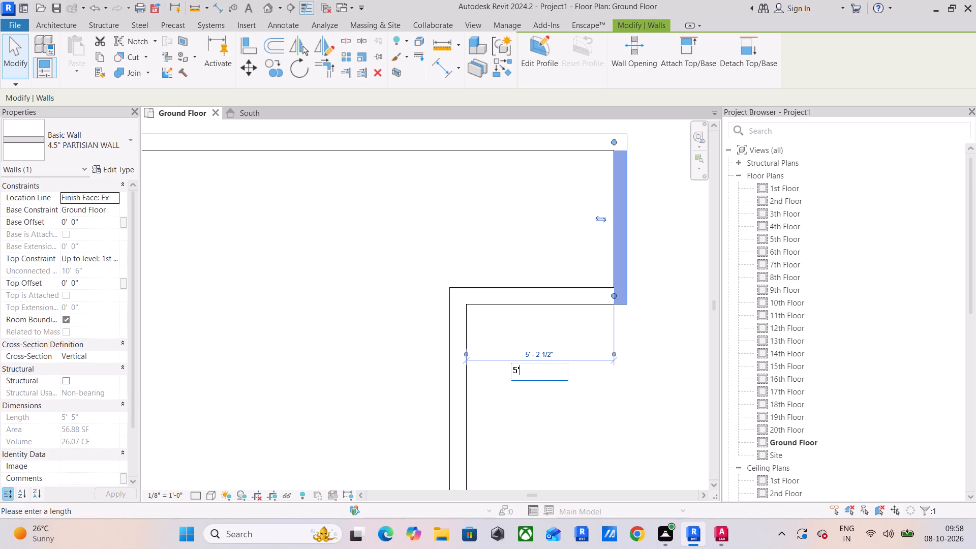
pyautogui.press('6')
pyautogui.hotkey('shift', '"')
pyautogui.press('Return')
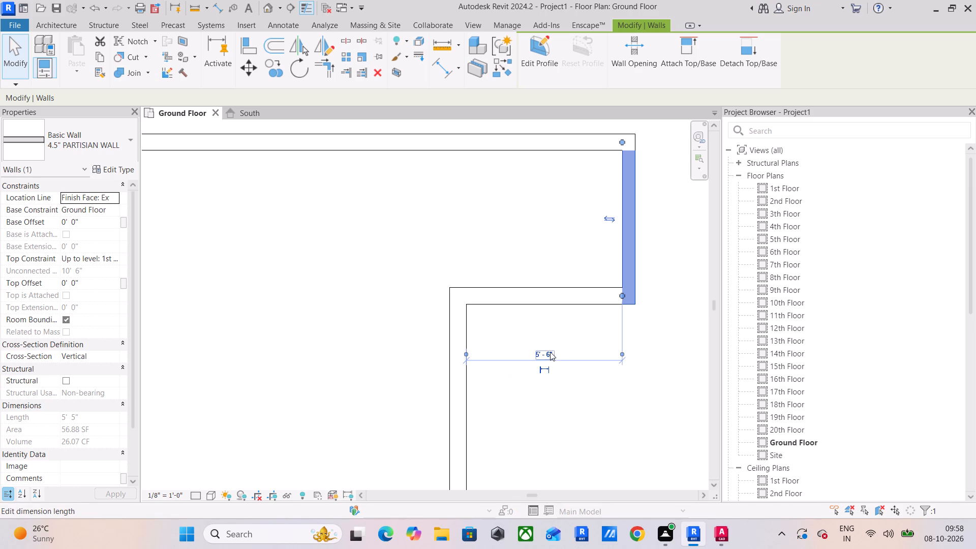
pyautogui.press('Escape')
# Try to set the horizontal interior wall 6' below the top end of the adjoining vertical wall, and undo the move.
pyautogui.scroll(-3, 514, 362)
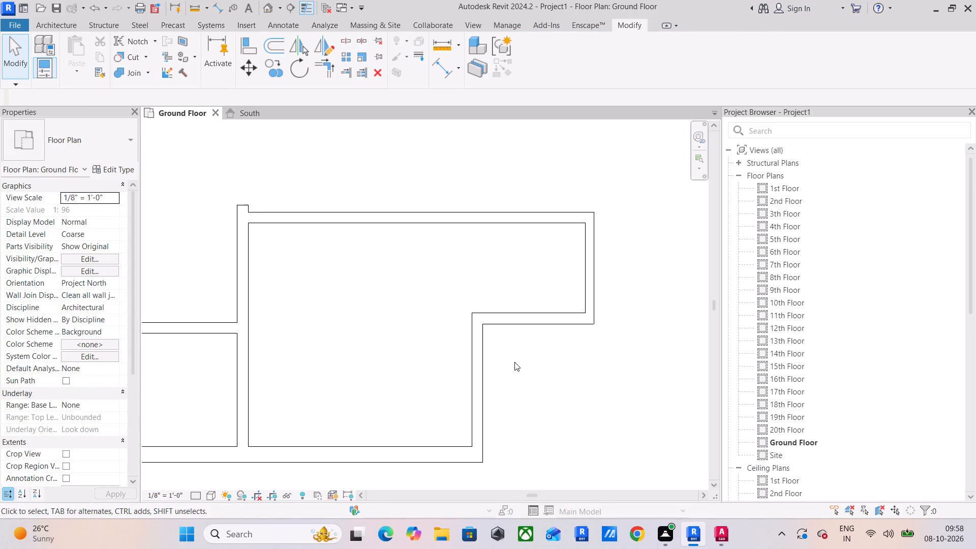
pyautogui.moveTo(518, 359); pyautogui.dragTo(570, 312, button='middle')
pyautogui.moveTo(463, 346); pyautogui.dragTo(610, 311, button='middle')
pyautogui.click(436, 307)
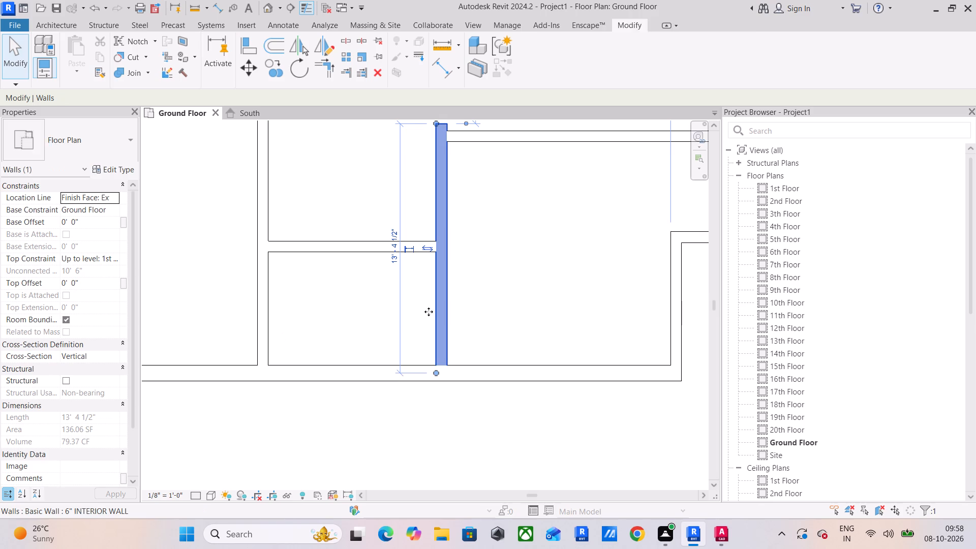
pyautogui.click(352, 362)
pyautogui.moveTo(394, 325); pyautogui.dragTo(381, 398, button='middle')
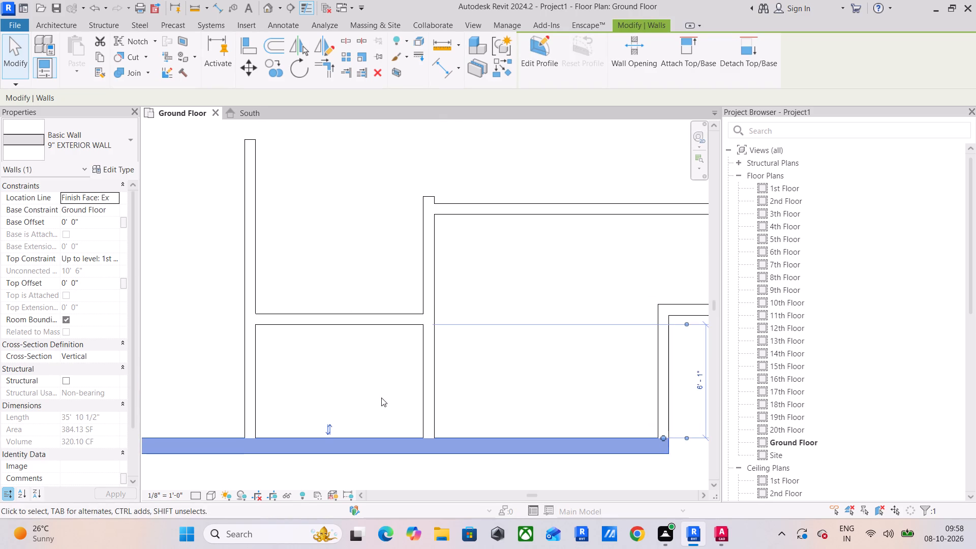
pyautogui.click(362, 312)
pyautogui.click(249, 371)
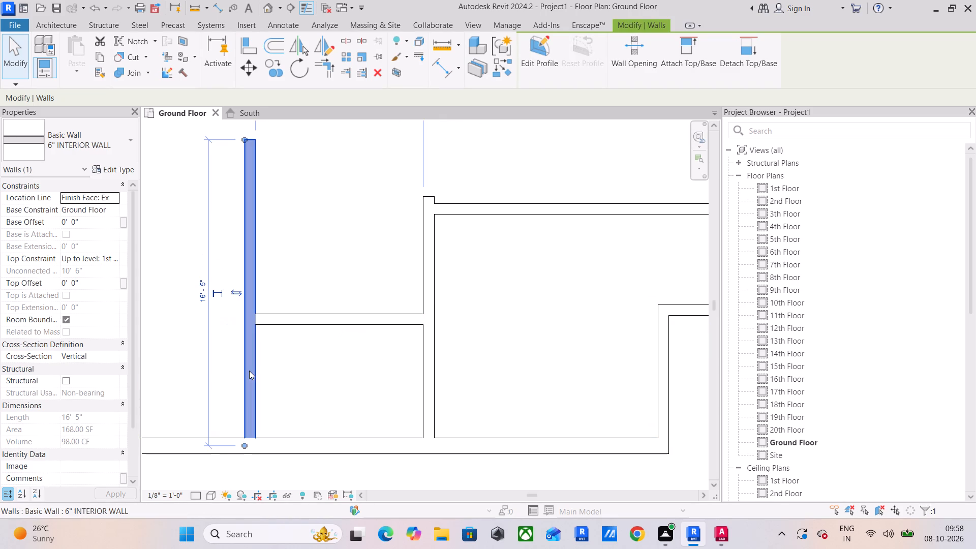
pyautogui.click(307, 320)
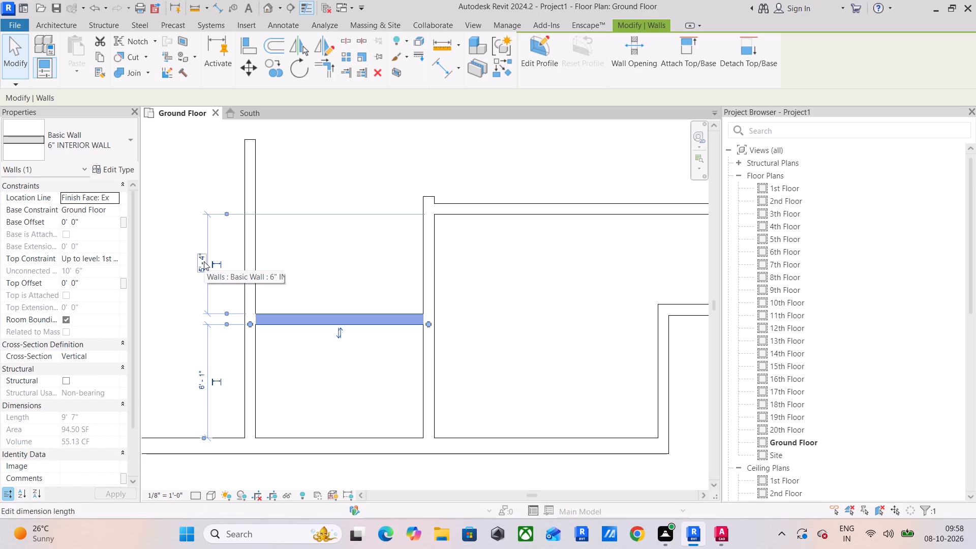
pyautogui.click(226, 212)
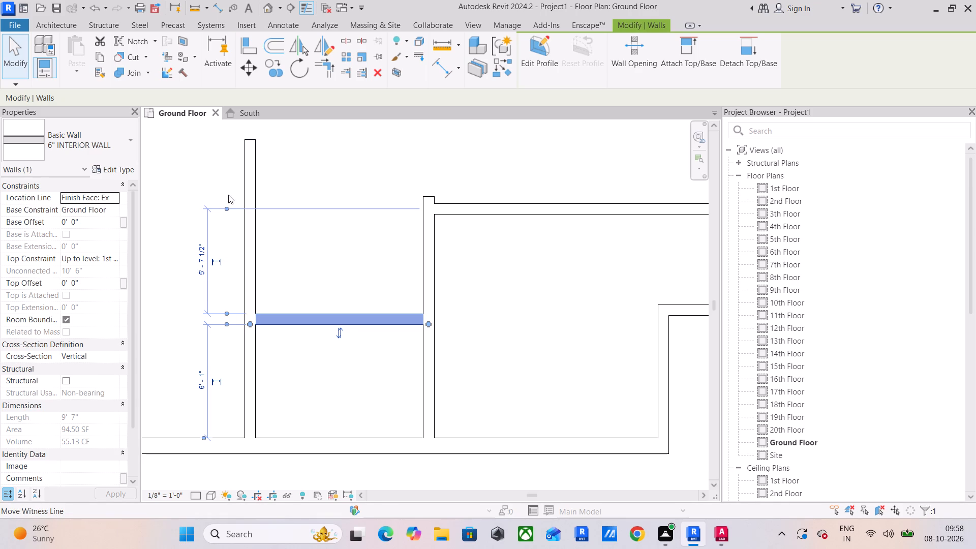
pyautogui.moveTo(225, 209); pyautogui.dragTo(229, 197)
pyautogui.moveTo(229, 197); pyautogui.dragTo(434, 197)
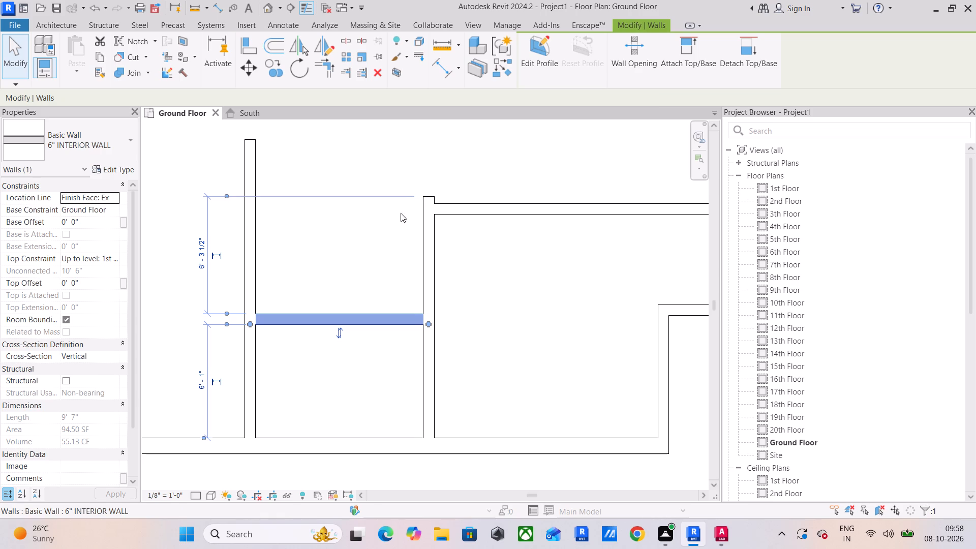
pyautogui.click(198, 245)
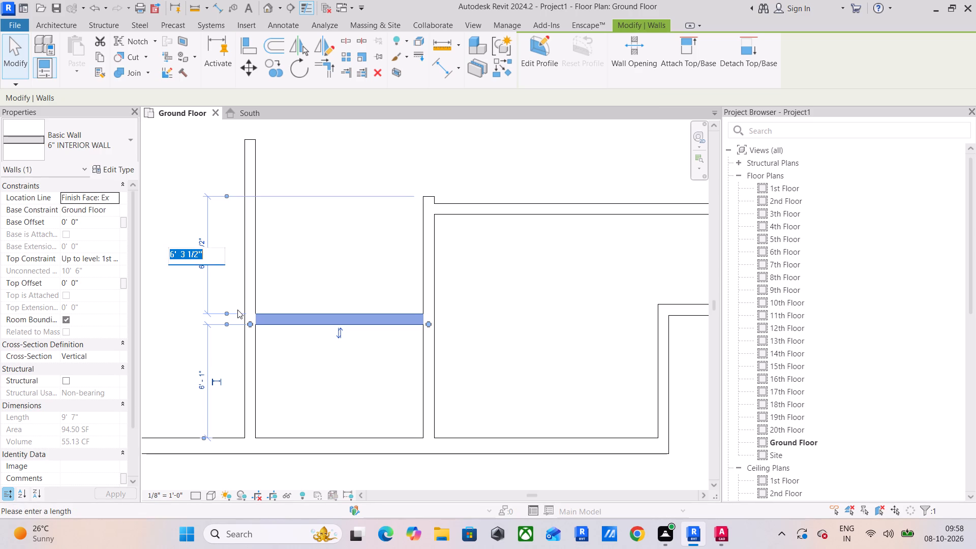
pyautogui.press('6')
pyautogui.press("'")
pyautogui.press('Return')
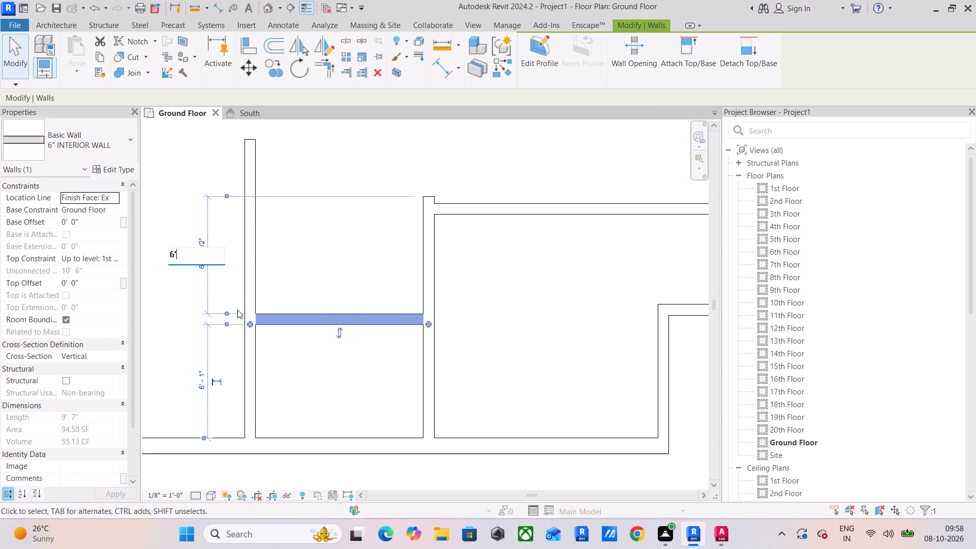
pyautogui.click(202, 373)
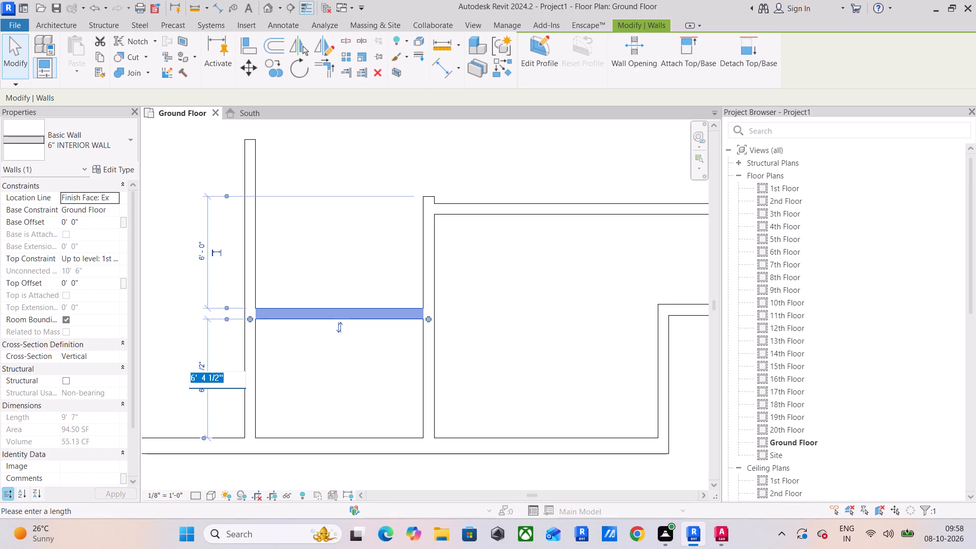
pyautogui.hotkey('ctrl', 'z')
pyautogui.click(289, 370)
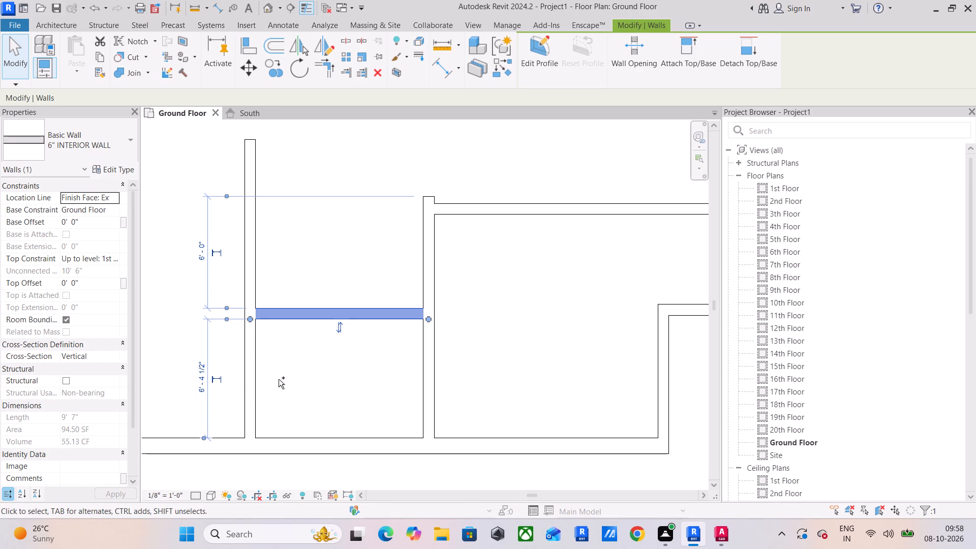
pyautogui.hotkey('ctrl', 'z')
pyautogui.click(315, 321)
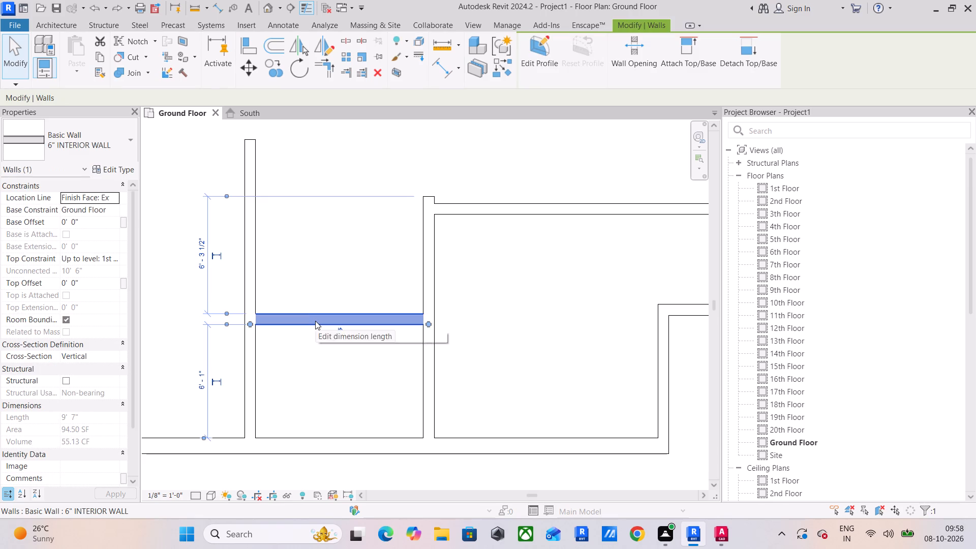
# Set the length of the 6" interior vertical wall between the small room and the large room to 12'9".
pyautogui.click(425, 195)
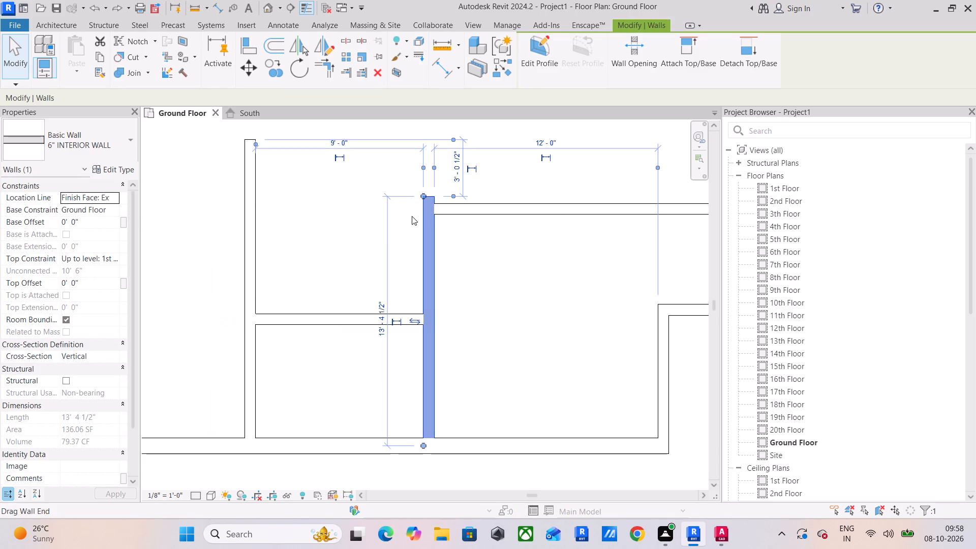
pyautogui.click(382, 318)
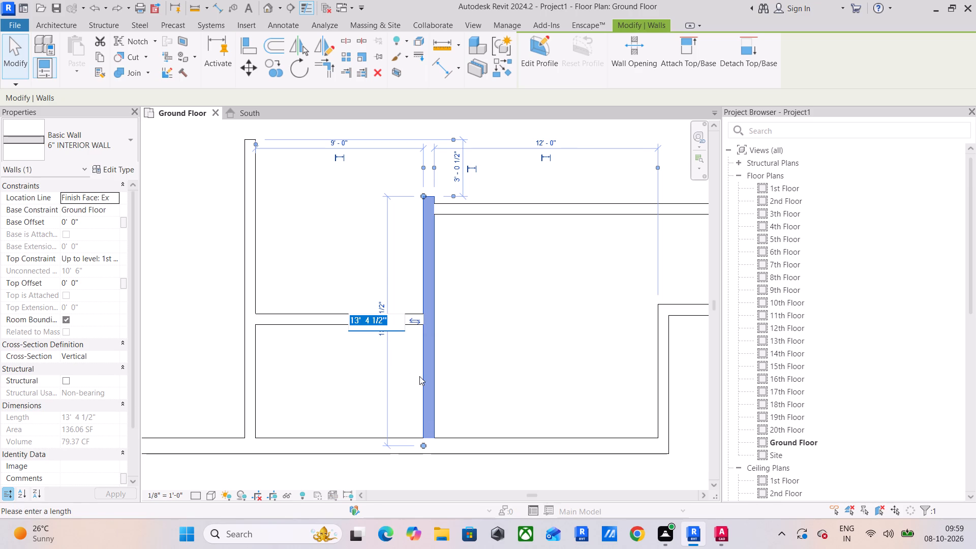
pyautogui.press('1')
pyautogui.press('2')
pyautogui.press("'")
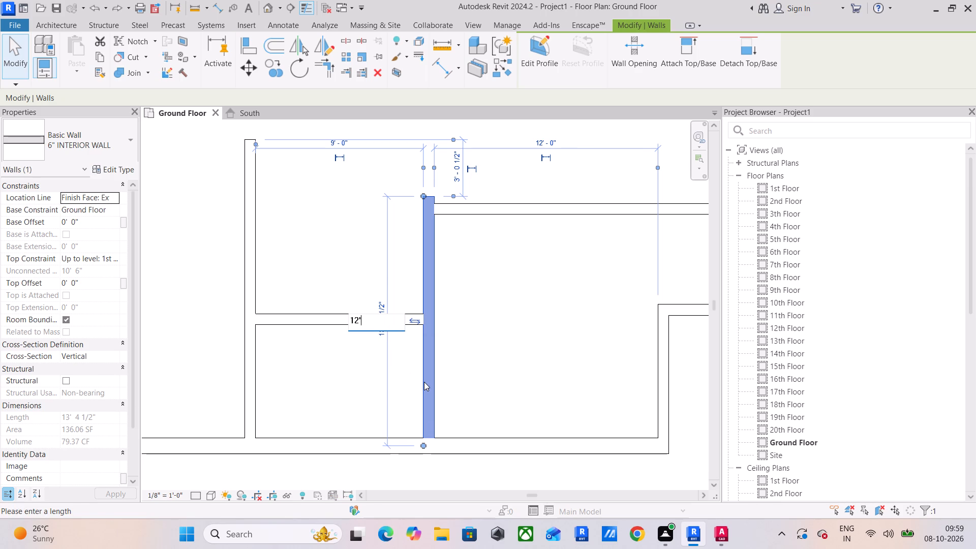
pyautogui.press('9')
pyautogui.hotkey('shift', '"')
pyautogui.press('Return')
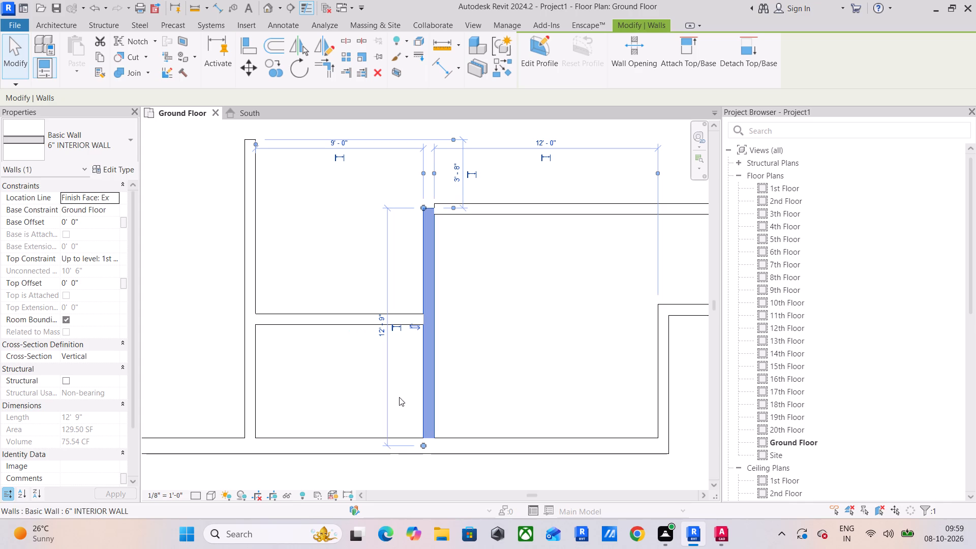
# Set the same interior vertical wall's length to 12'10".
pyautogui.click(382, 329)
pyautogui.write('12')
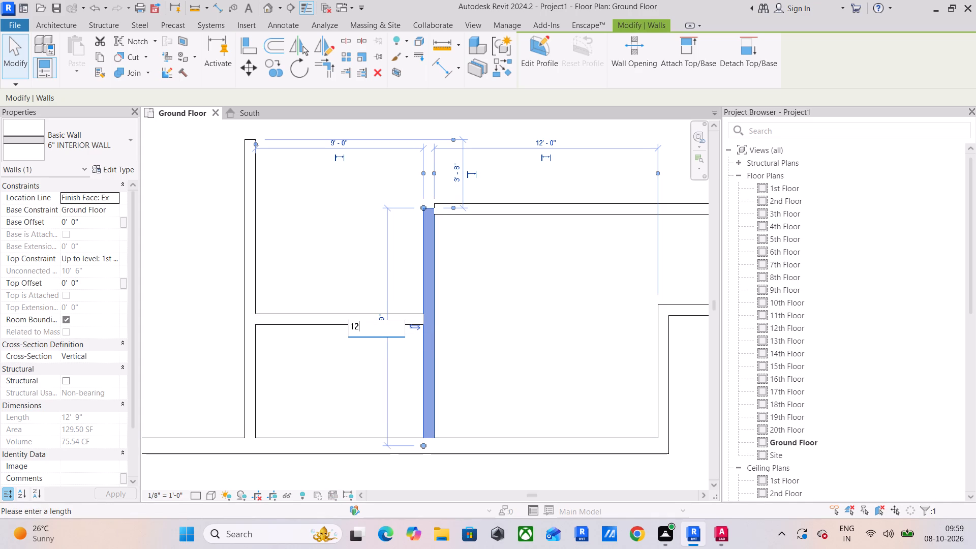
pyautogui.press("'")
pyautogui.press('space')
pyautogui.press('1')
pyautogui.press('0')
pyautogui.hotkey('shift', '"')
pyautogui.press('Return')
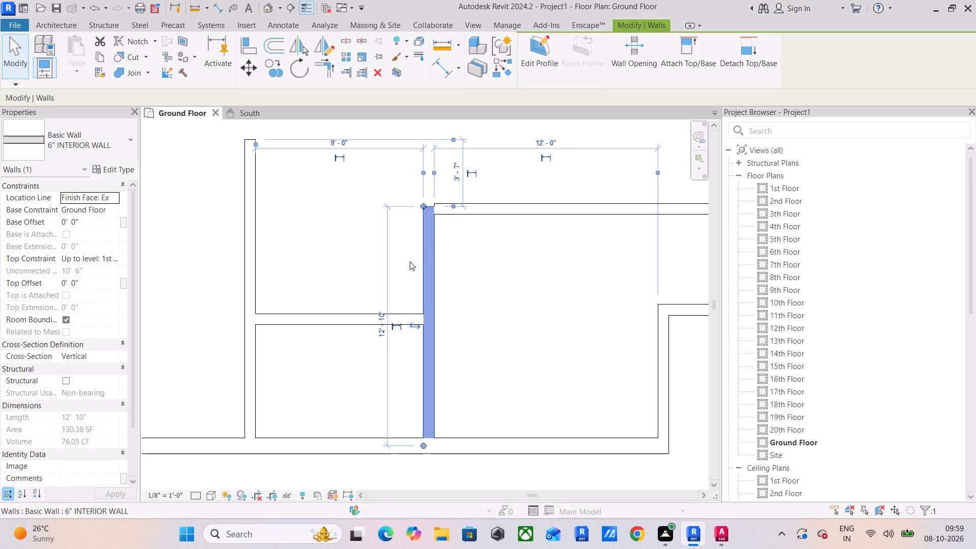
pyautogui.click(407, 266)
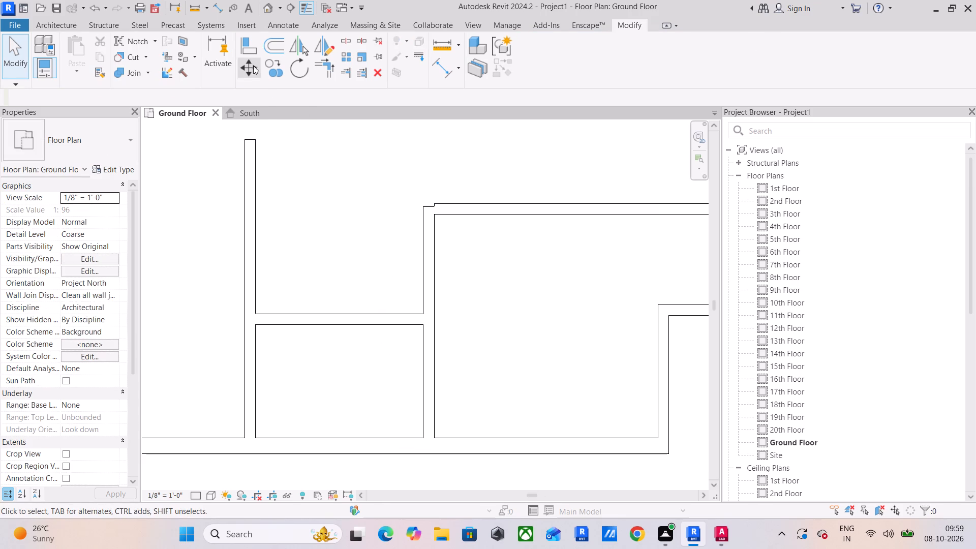
# Place an aligned dimension from the interior vertical wall's top end to the horizontal wall's upper face.
pyautogui.click(450, 60)
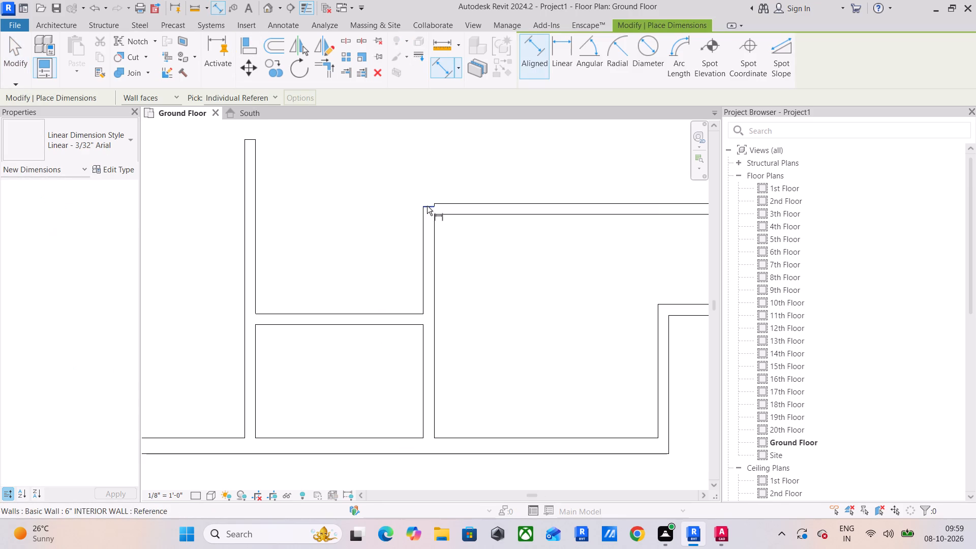
pyautogui.click(427, 206)
pyautogui.click(387, 313)
pyautogui.click(381, 277)
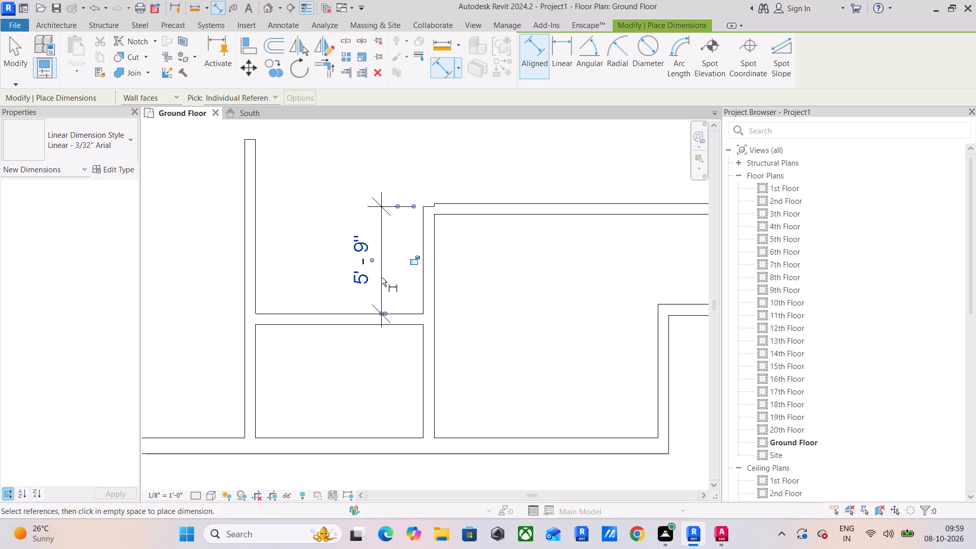
pyautogui.press('Escape')
pyautogui.press('Escape')
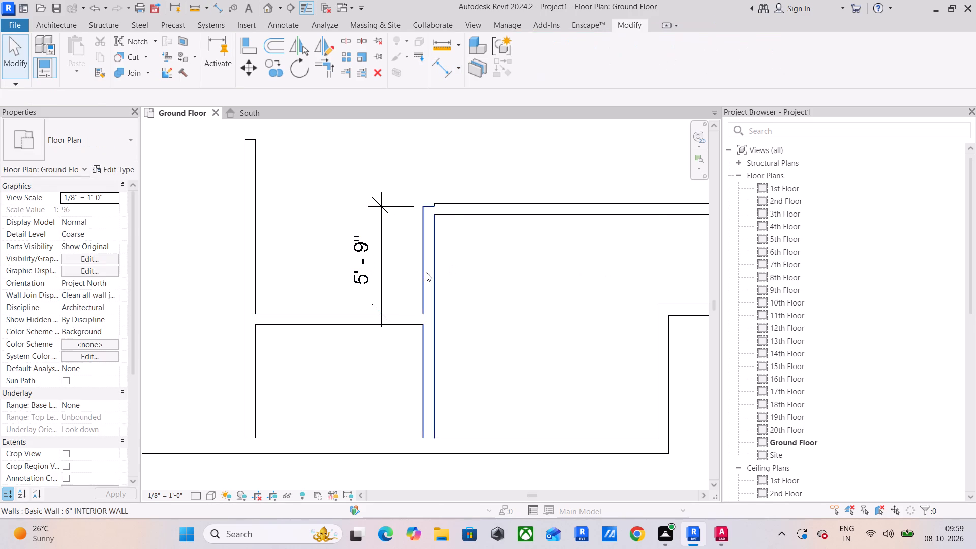
# Extend the interior vertical wall by setting the dimension from its top end to the horizontal wall's upper face to 6'.
pyautogui.click(426, 272)
pyautogui.click(362, 256)
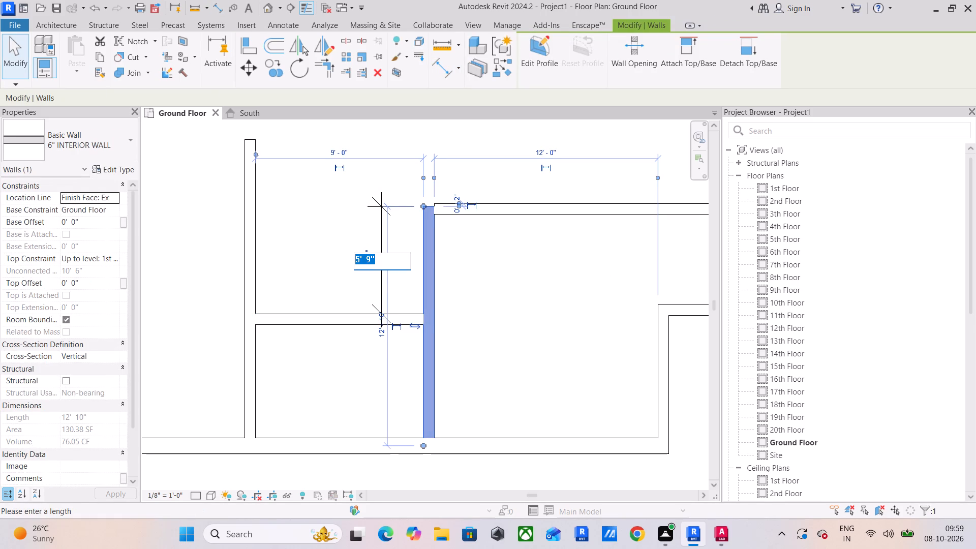
pyautogui.press('6')
pyautogui.press("'")
pyautogui.press('Return')
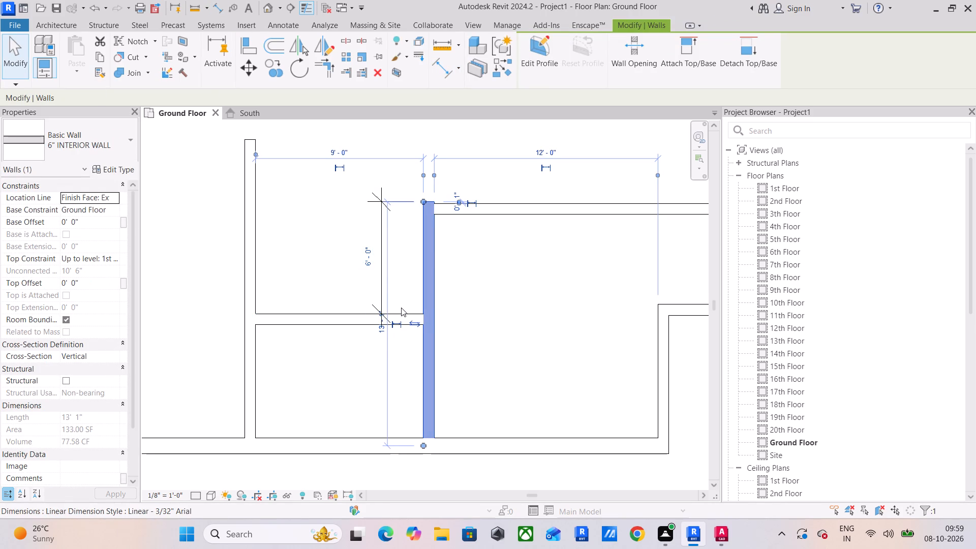
pyautogui.click(320, 278)
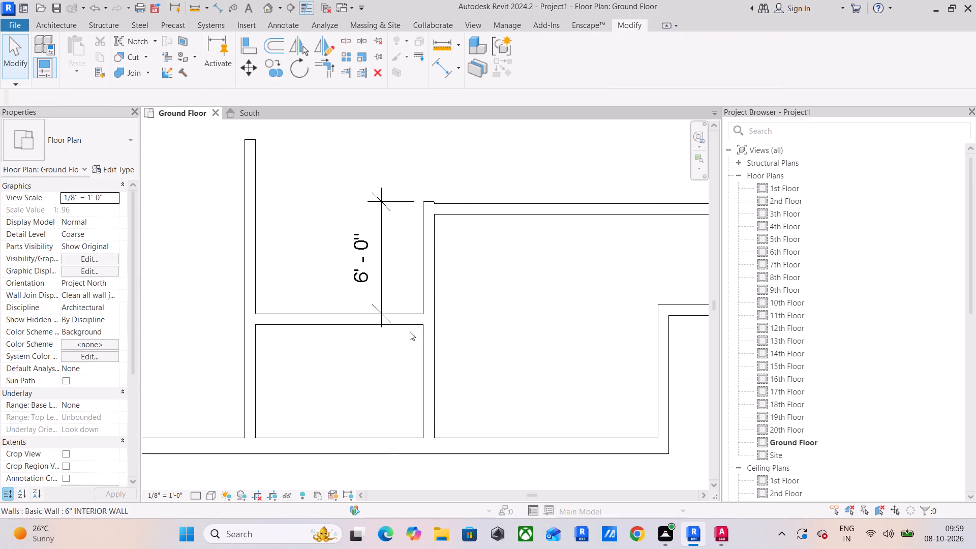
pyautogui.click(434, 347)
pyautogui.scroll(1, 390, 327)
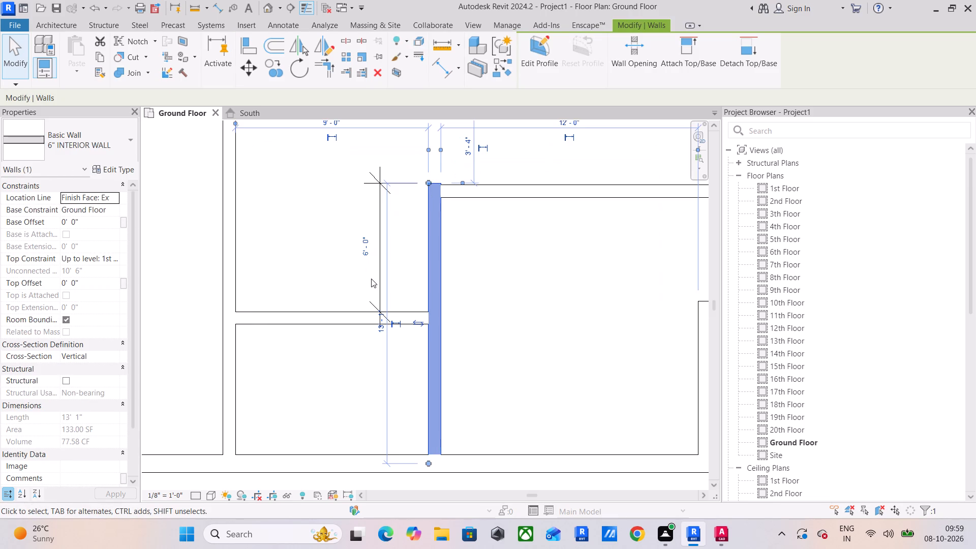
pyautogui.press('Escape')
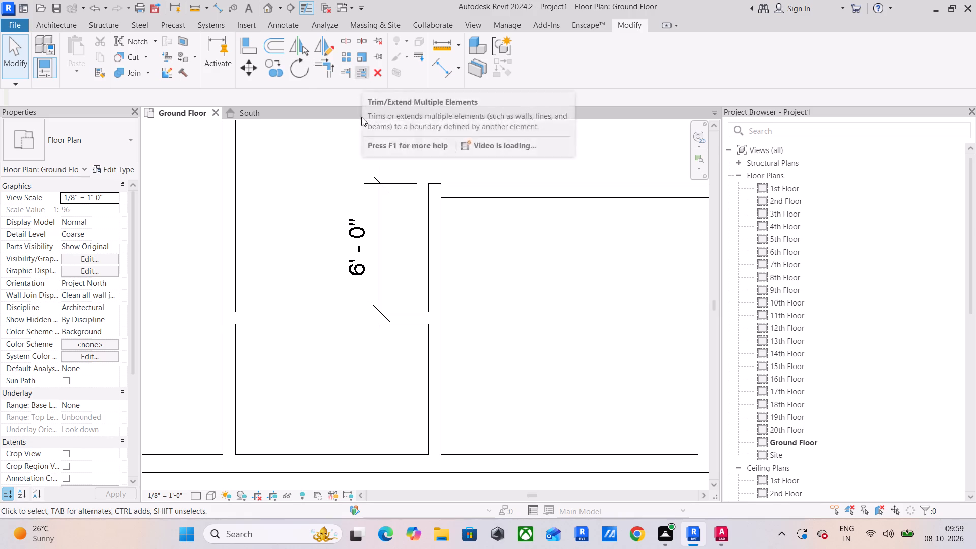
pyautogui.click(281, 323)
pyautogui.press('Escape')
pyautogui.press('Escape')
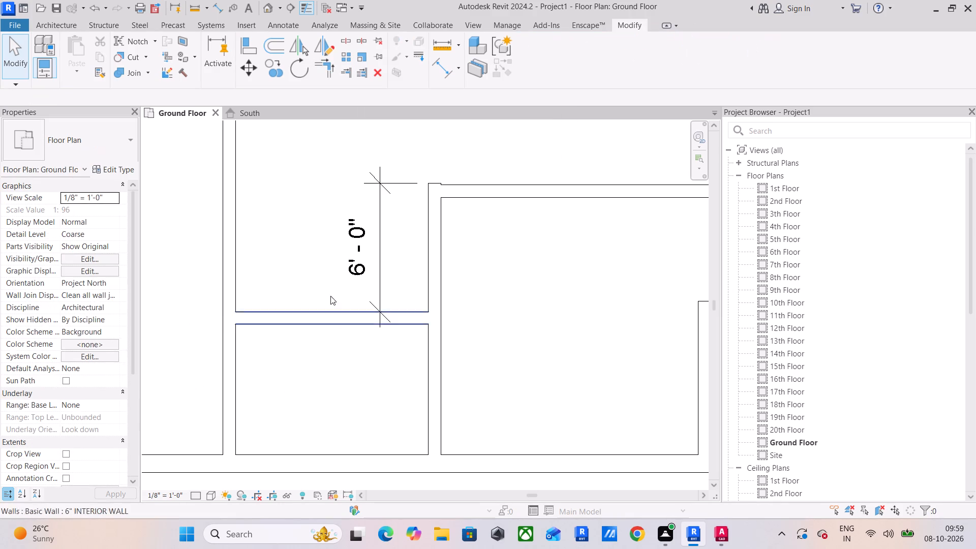
# Delete the 6' aligned dimension above the small room's horizontal wall.
pyautogui.click(379, 246)
pyautogui.press('Delete')
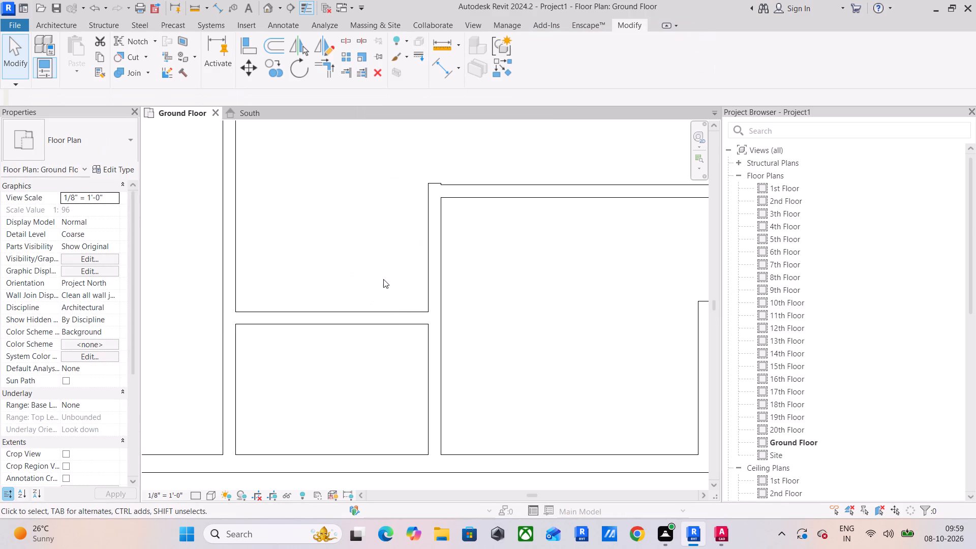
# Place aligned dimensions for the westernmost room's depth, from the interior wall's top end to the exterior wall's inner face, and its clear width.
pyautogui.scroll(-1, 386, 282)
pyautogui.moveTo(424, 287); pyautogui.dragTo(199, 312, button='middle')
pyautogui.moveTo(227, 314); pyautogui.dragTo(328, 394, button='middle')
pyautogui.scroll(-2, 345, 384)
pyautogui.moveTo(348, 382); pyautogui.dragTo(553, 349, button='middle')
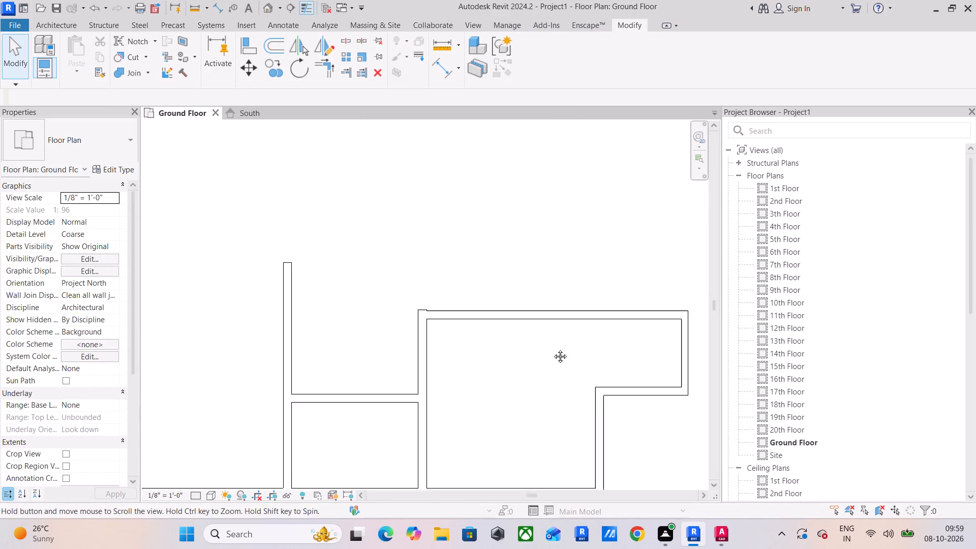
pyautogui.moveTo(553, 349); pyautogui.dragTo(639, 289, button='middle')
pyautogui.click(436, 67)
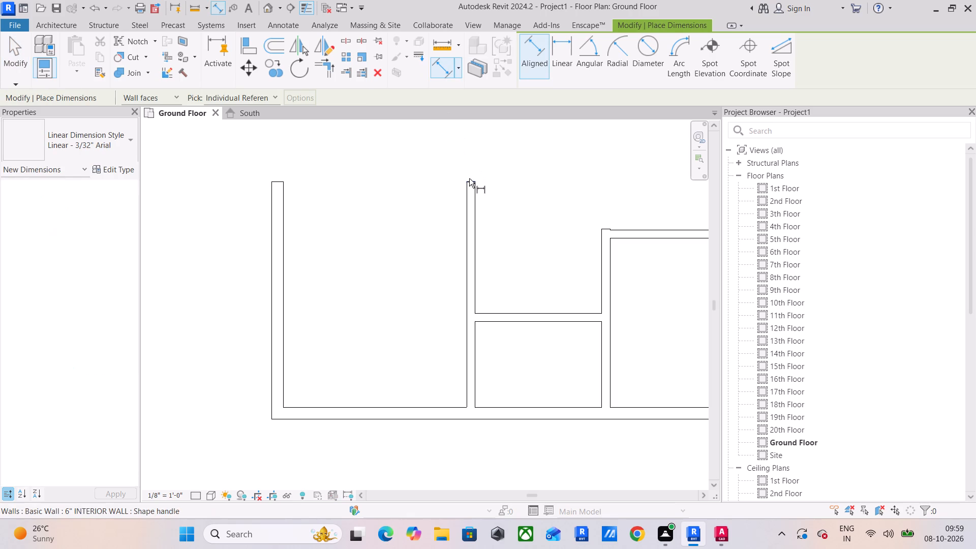
pyautogui.click(469, 181)
pyautogui.click(397, 403)
pyautogui.click(376, 378)
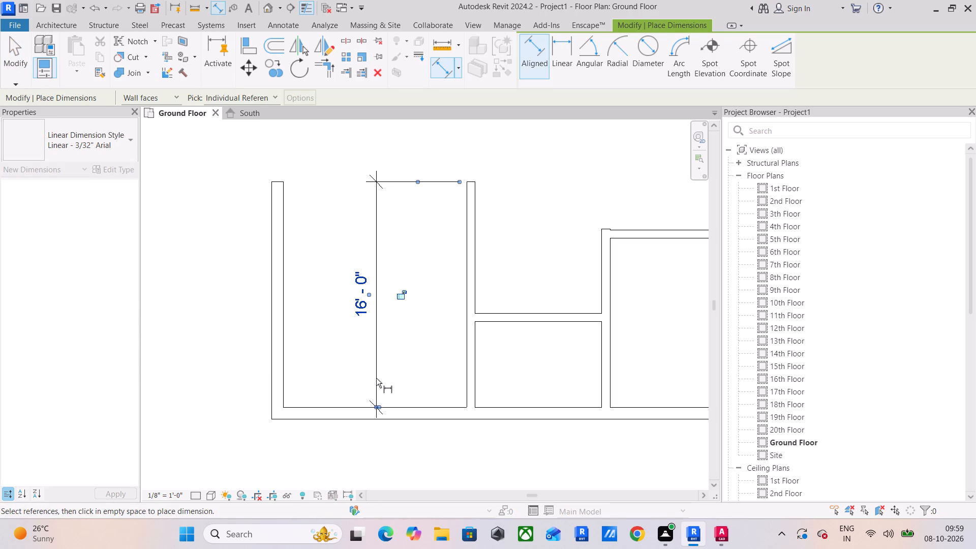
pyautogui.click(285, 365)
pyautogui.moveTo(467, 363); pyautogui.dragTo(462, 367)
pyautogui.click(414, 387)
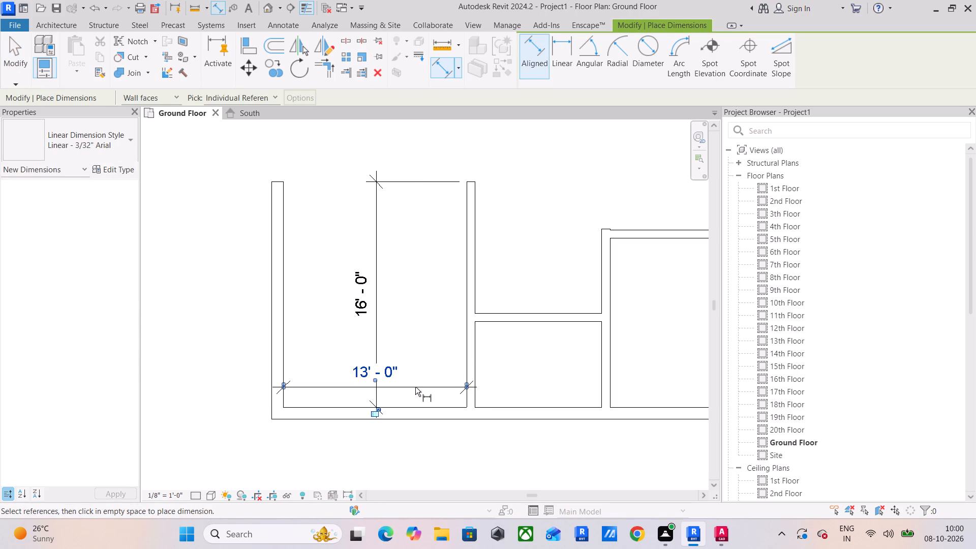
# Place aligned dimensions between the inner wall faces for the small middle room's width and depth.
pyautogui.moveTo(537, 365); pyautogui.dragTo(431, 335, button='middle')
pyautogui.click(372, 323)
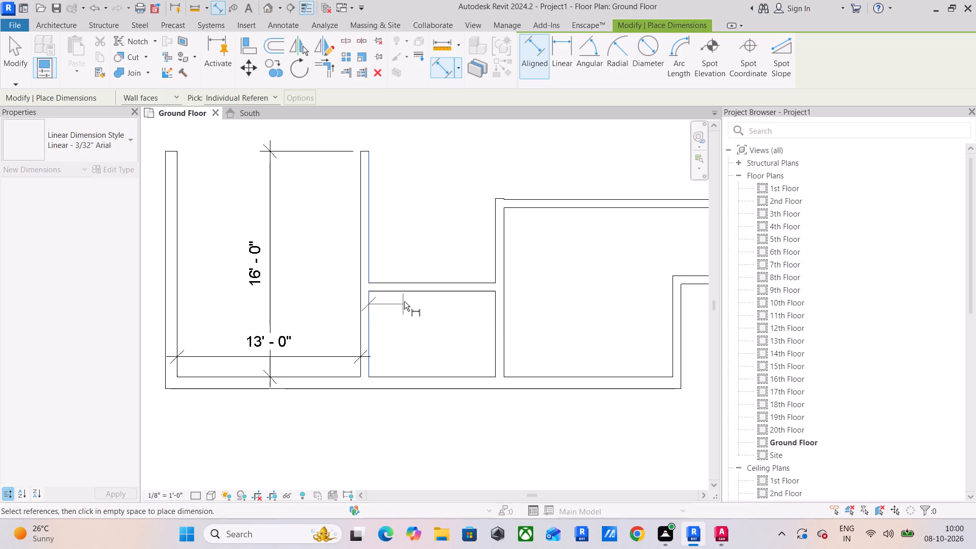
pyautogui.click(493, 326)
pyautogui.click(487, 356)
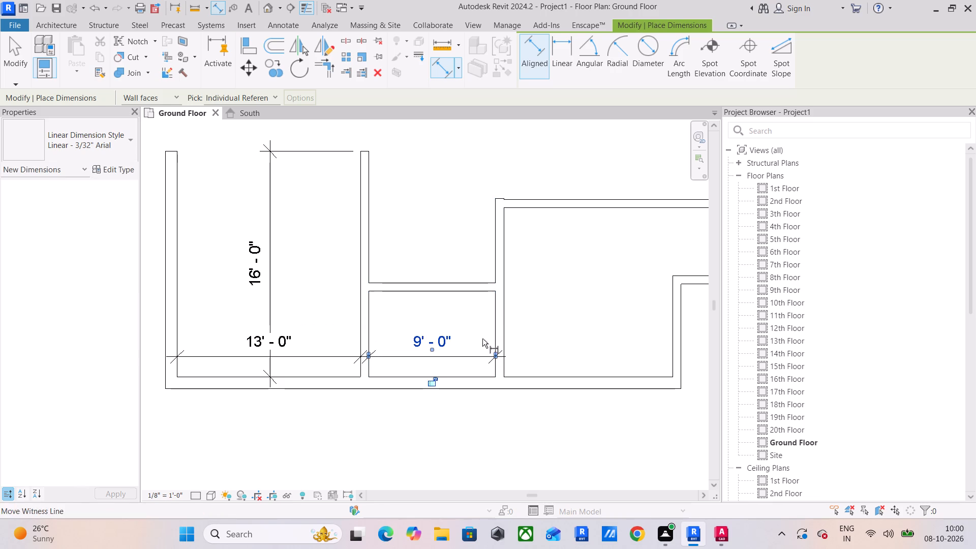
pyautogui.click(463, 290)
pyautogui.click(469, 376)
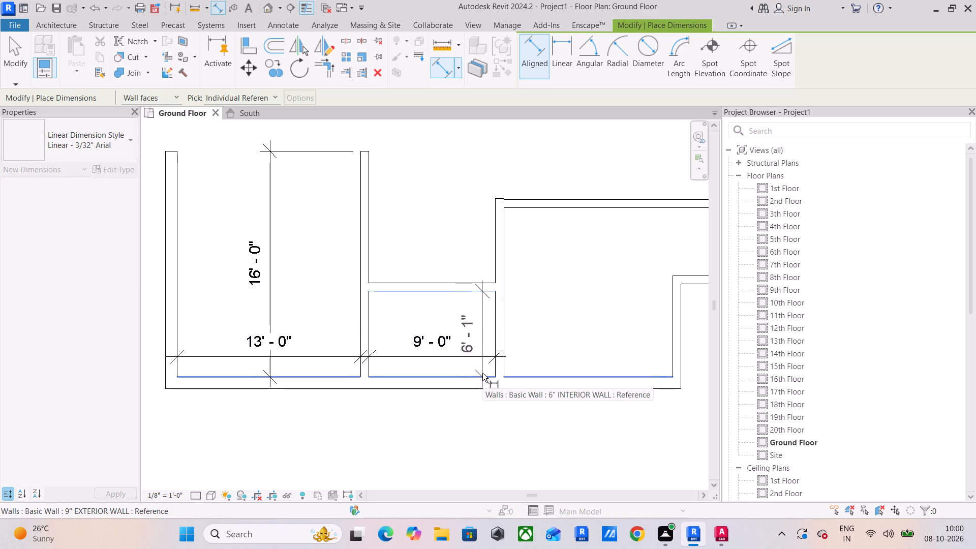
pyautogui.click(482, 373)
pyautogui.click(477, 374)
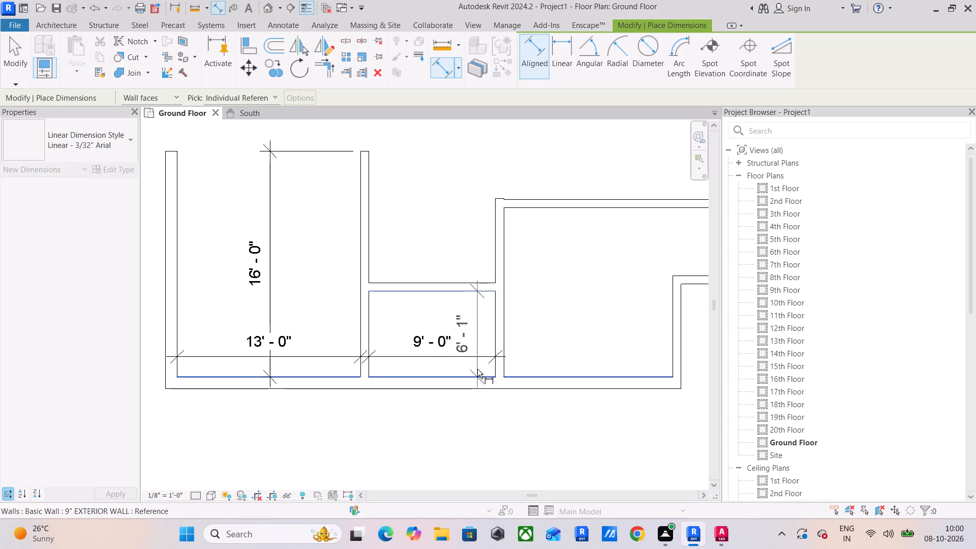
pyautogui.click(481, 348)
# Place aligned dimensions between the inner wall faces for the large room's main width and full depth.
pyautogui.moveTo(562, 339); pyautogui.dragTo(475, 340, button='middle')
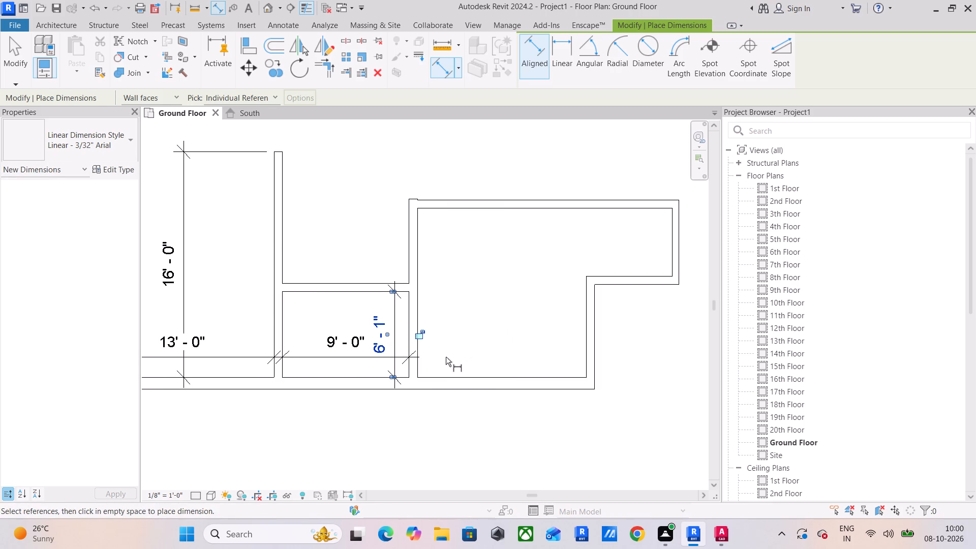
pyautogui.click(420, 367)
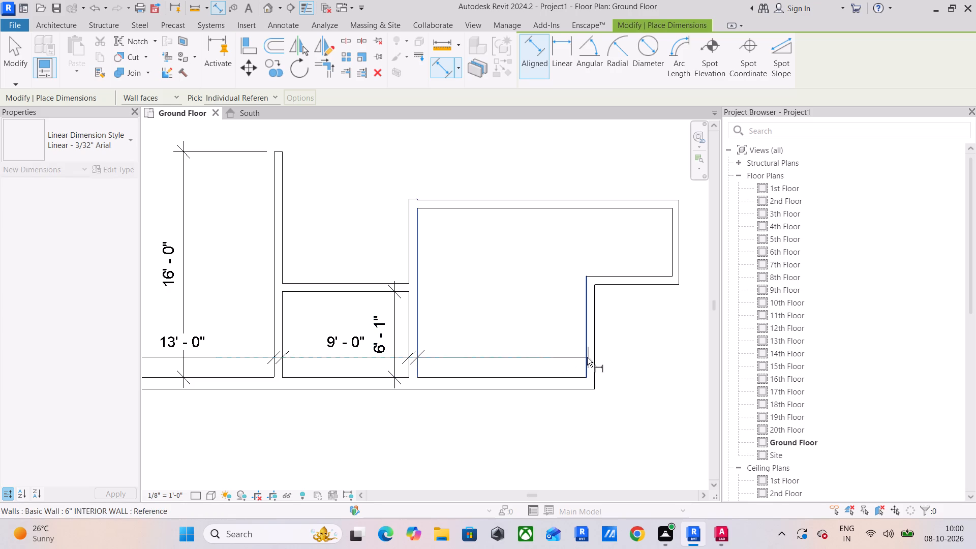
pyautogui.click(587, 357)
pyautogui.click(568, 356)
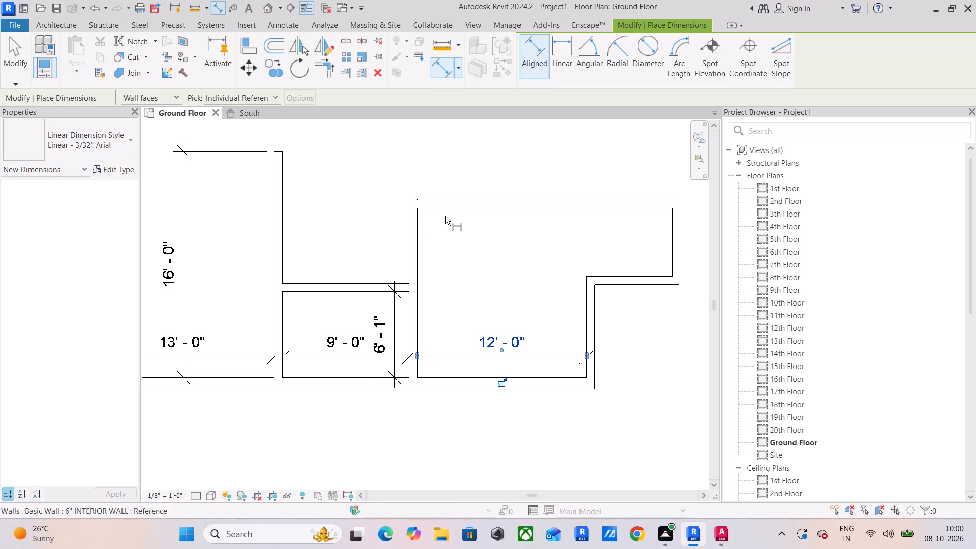
pyautogui.click(445, 212)
pyautogui.click(441, 375)
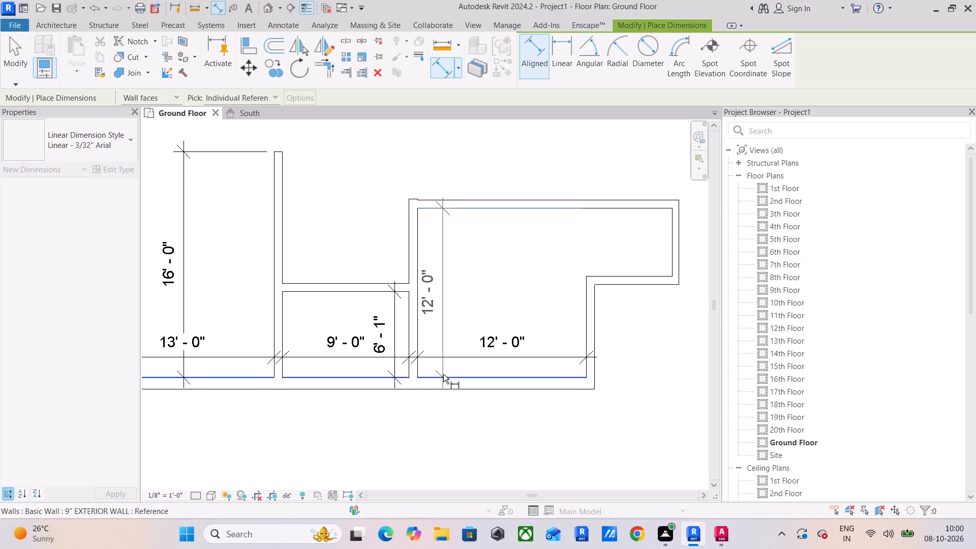
pyautogui.click(445, 374)
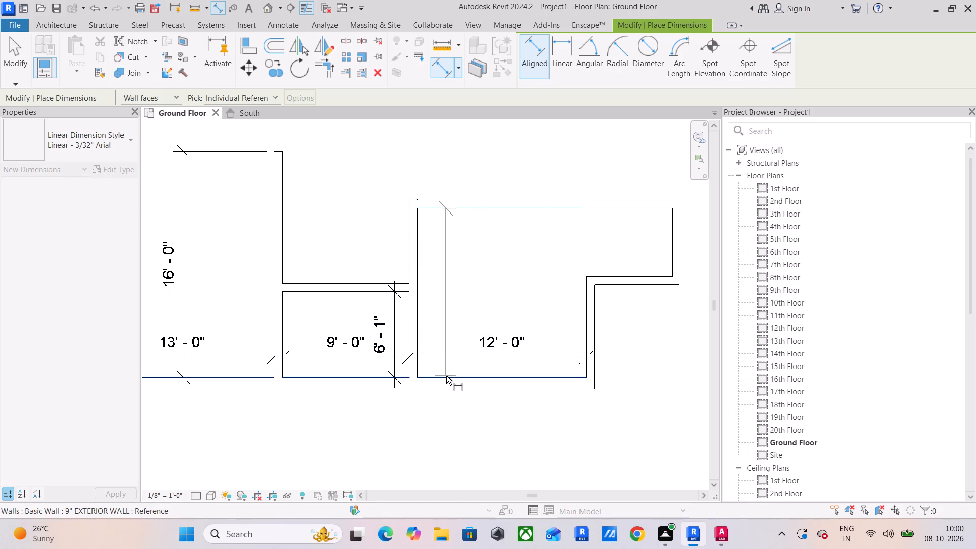
pyautogui.click(446, 376)
pyautogui.click(447, 342)
# Dimension the large room's projecting alcove: its clear depth, and its width from the lower vertical wall's outer face to the partition's inner face.
pyautogui.moveTo(568, 334); pyautogui.dragTo(508, 367, button='middle')
pyautogui.scroll(2, 576, 252)
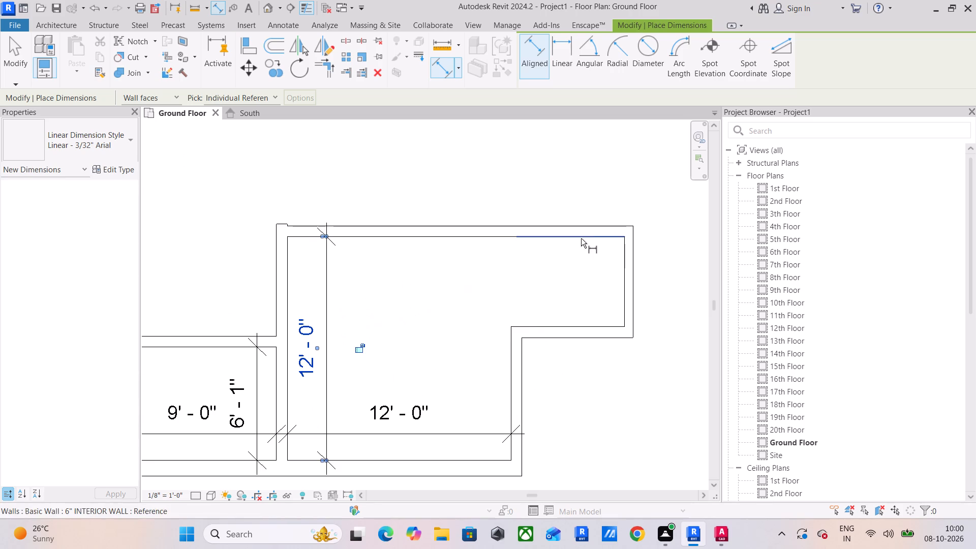
pyautogui.click(581, 238)
pyautogui.click(587, 328)
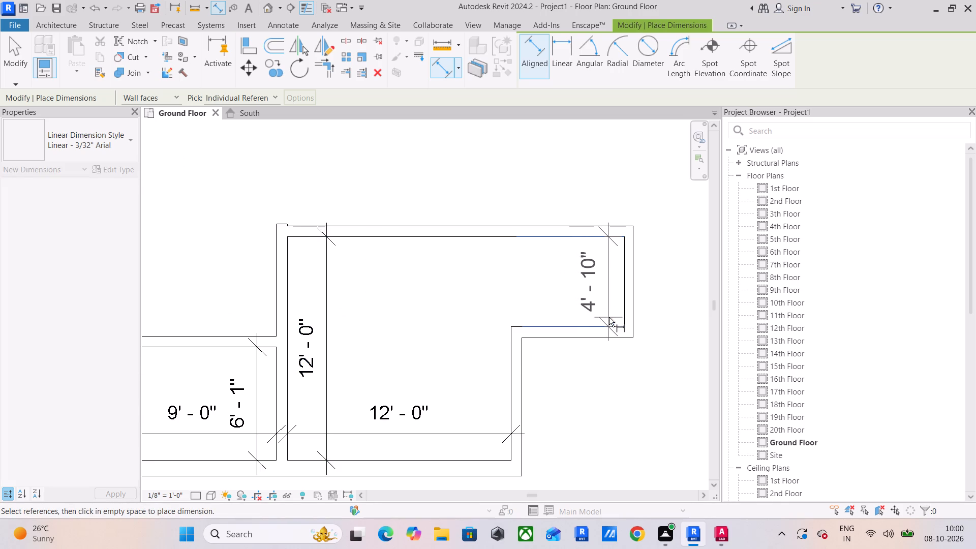
pyautogui.click(612, 313)
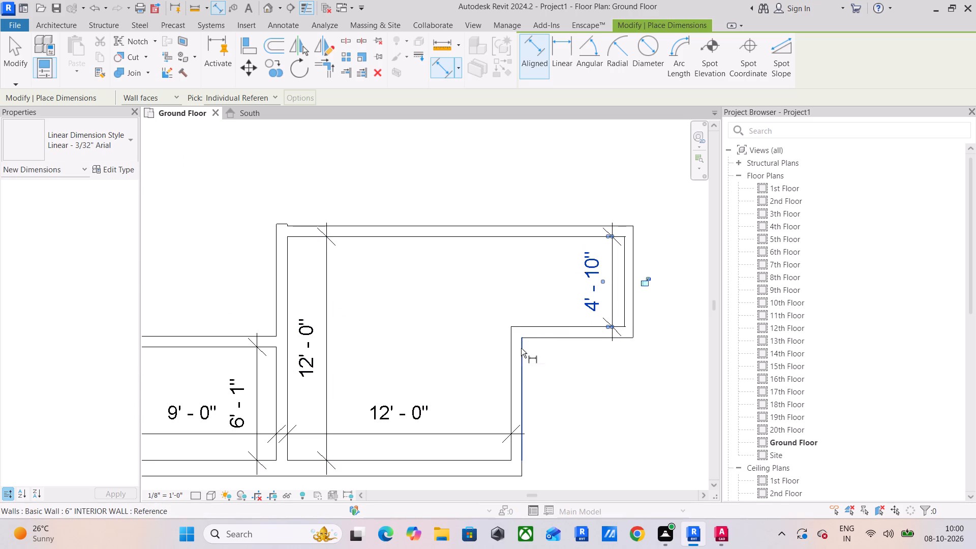
pyautogui.click(521, 348)
pyautogui.click(623, 306)
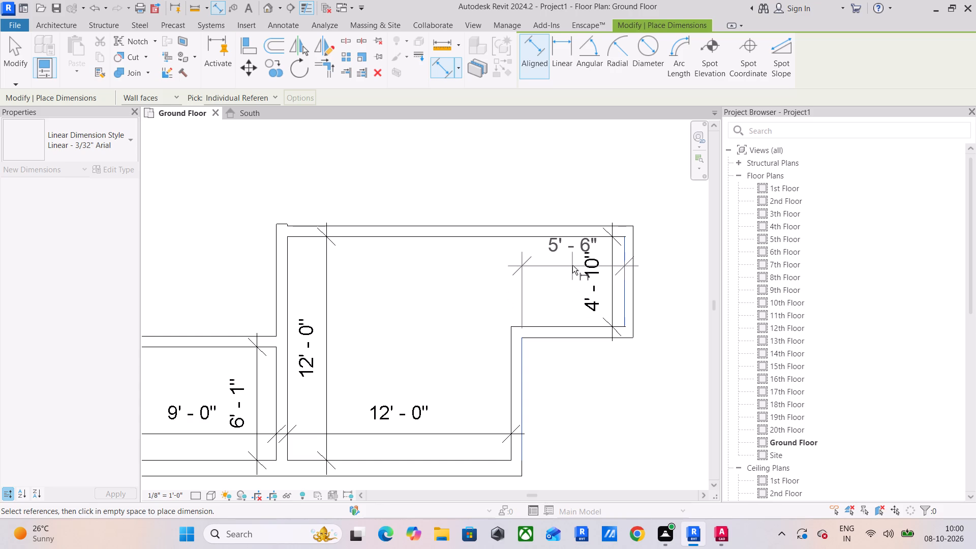
pyautogui.scroll(2, 572, 265)
pyautogui.click(572, 260)
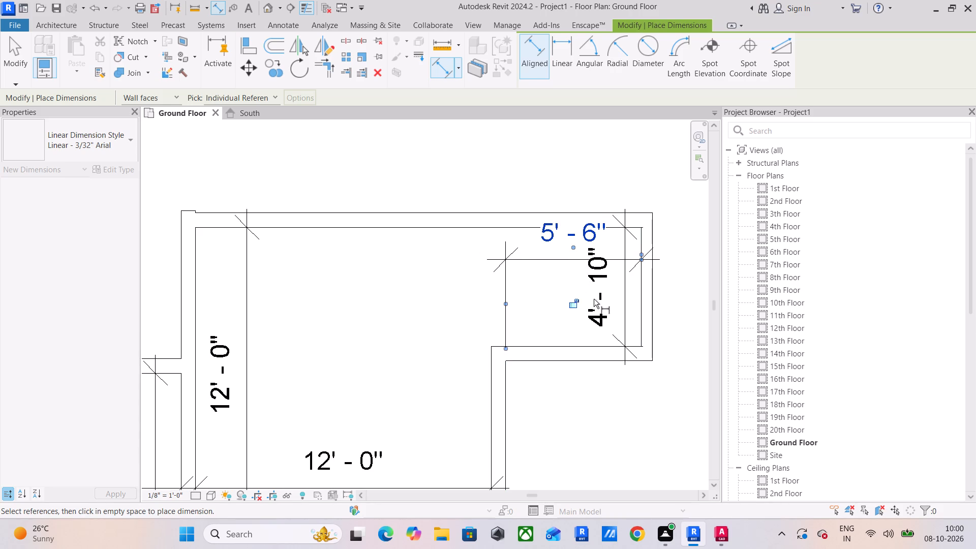
pyautogui.press('Escape')
pyautogui.press('Escape')
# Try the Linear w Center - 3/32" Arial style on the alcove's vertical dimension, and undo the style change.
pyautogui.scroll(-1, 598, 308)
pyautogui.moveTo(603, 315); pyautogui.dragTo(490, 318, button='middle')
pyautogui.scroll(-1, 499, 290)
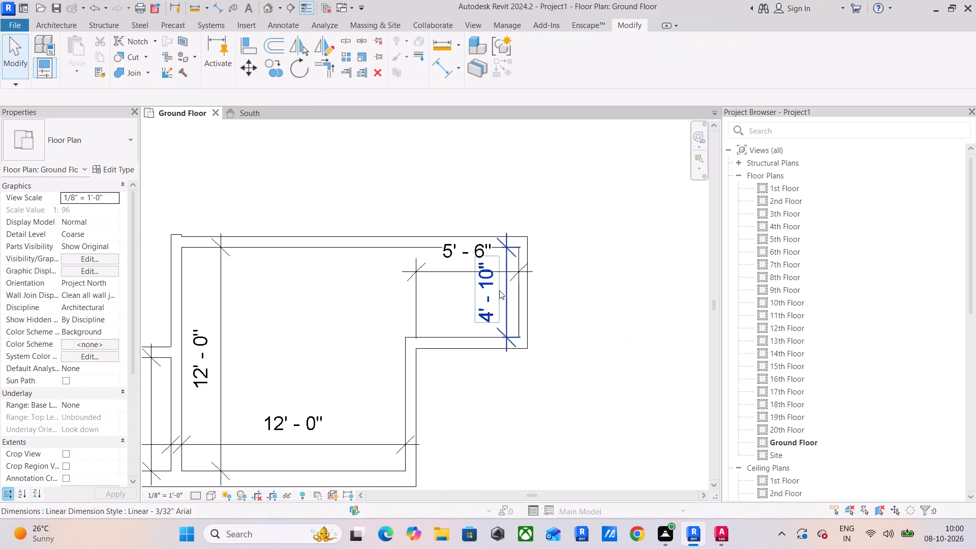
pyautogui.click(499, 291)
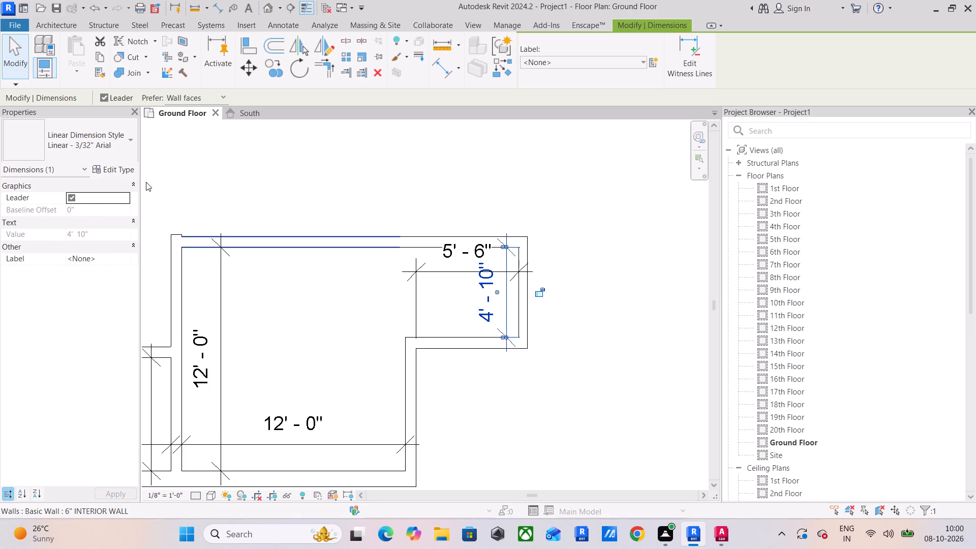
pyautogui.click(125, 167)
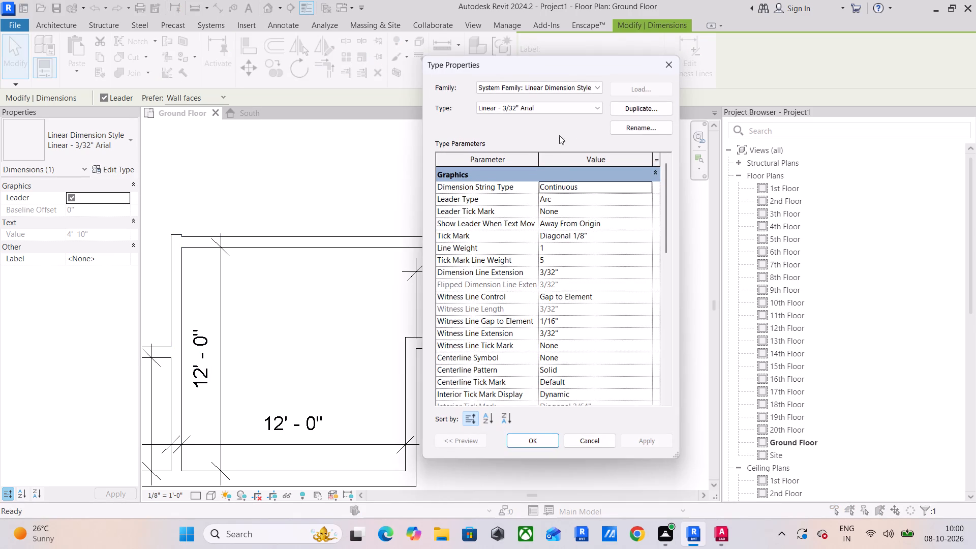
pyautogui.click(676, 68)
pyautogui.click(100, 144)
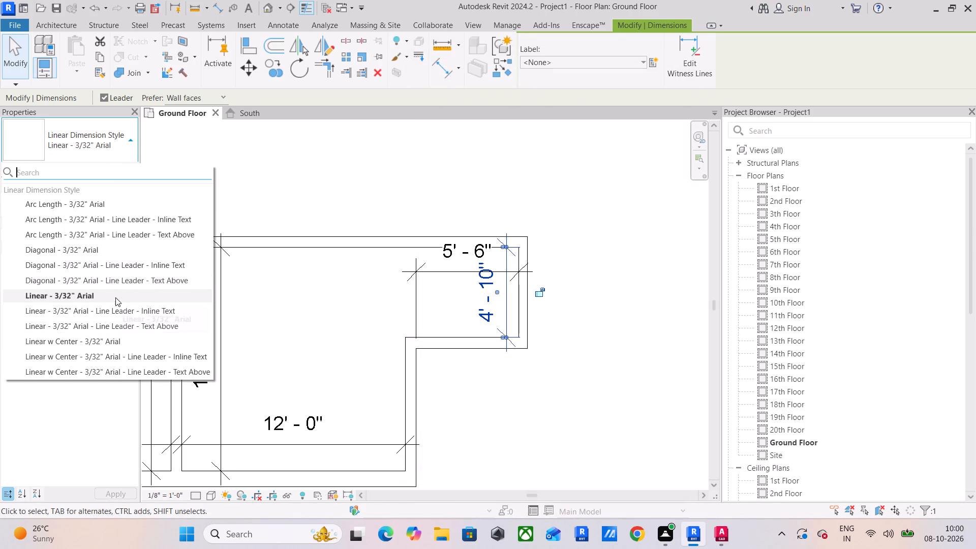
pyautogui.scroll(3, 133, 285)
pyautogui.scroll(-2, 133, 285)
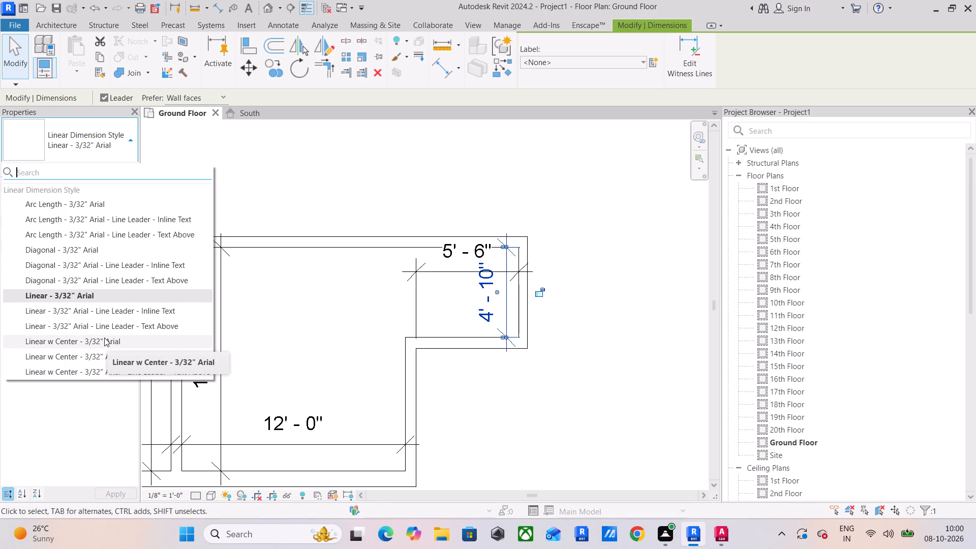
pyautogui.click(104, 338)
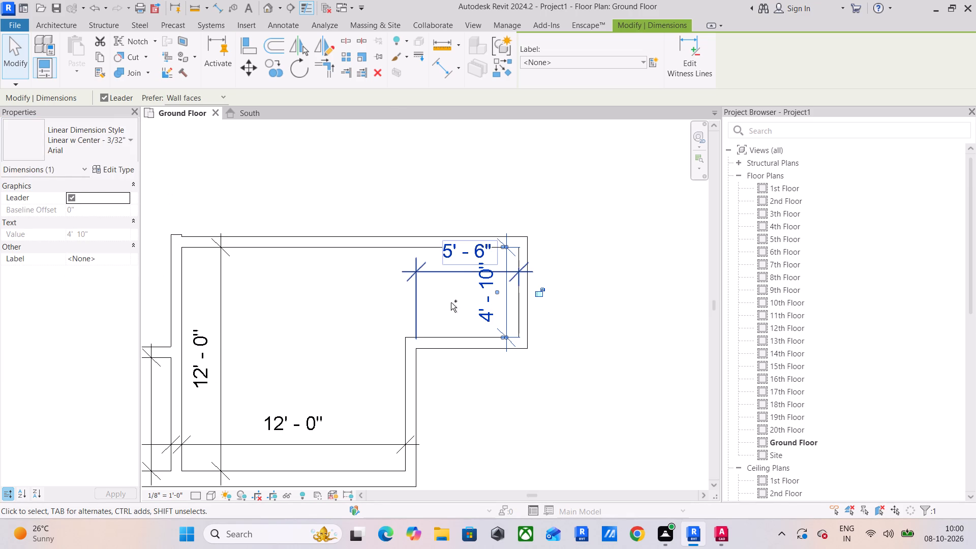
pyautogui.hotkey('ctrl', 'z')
# Draw a 3'11" long 6" INTERIOR WALL continuing the alcove's lower wall outward from the partition's outer corner, with its faces aligned.
pyautogui.scroll(-1, 446, 244)
pyautogui.moveTo(453, 262); pyautogui.dragTo(545, 255, button='middle')
pyautogui.scroll(-1, 484, 277)
pyautogui.moveTo(484, 277); pyautogui.dragTo(377, 273, button='middle')
pyautogui.scroll(-2, 377, 273)
pyautogui.moveTo(380, 281); pyautogui.dragTo(502, 295, button='middle')
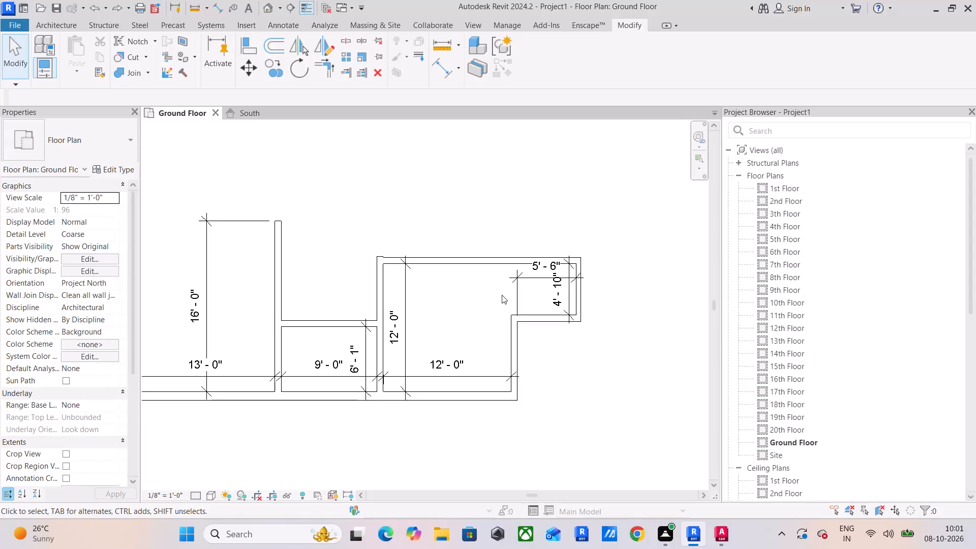
pyautogui.moveTo(569, 302); pyautogui.dragTo(462, 308, button='middle')
pyautogui.scroll(3, 462, 305)
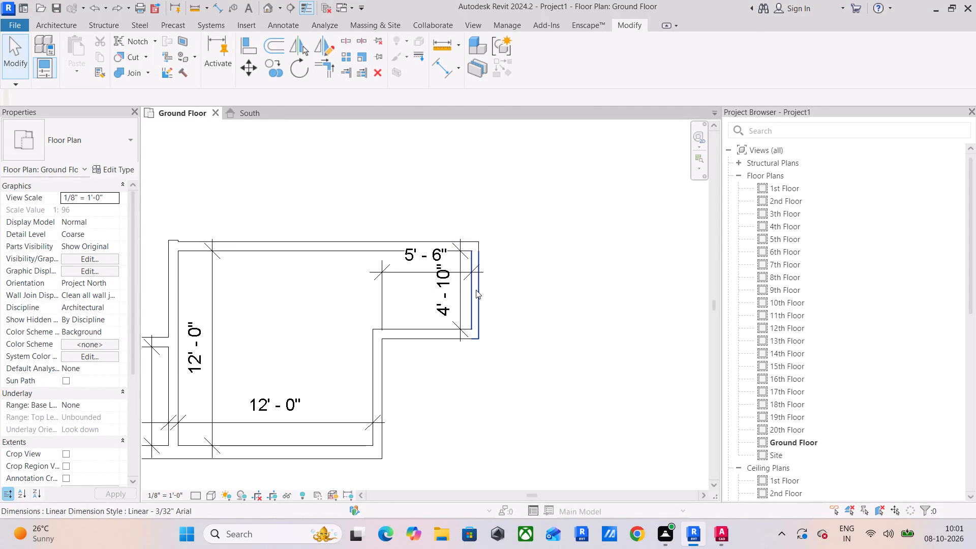
pyautogui.click(476, 289)
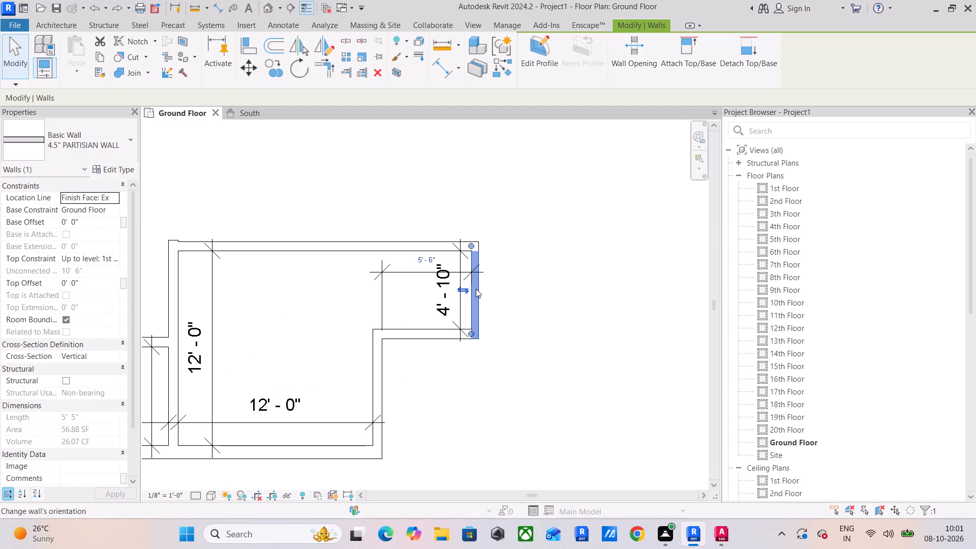
pyautogui.click(404, 332)
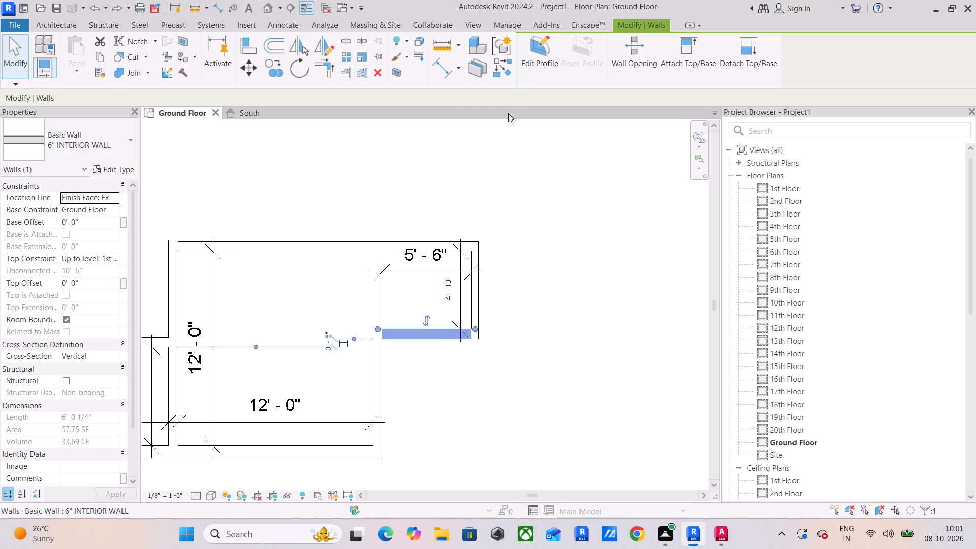
pyautogui.click(501, 70)
pyautogui.click(483, 339)
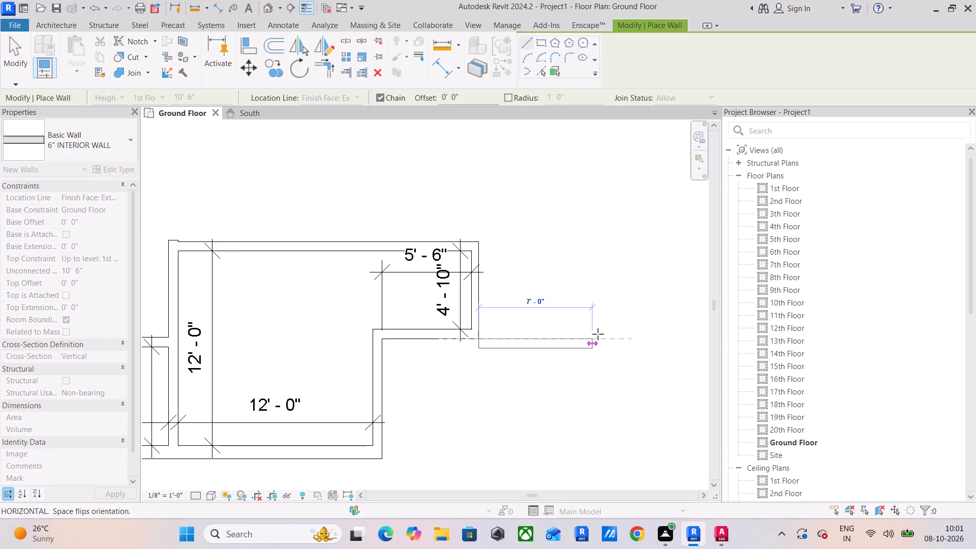
pyautogui.press('space')
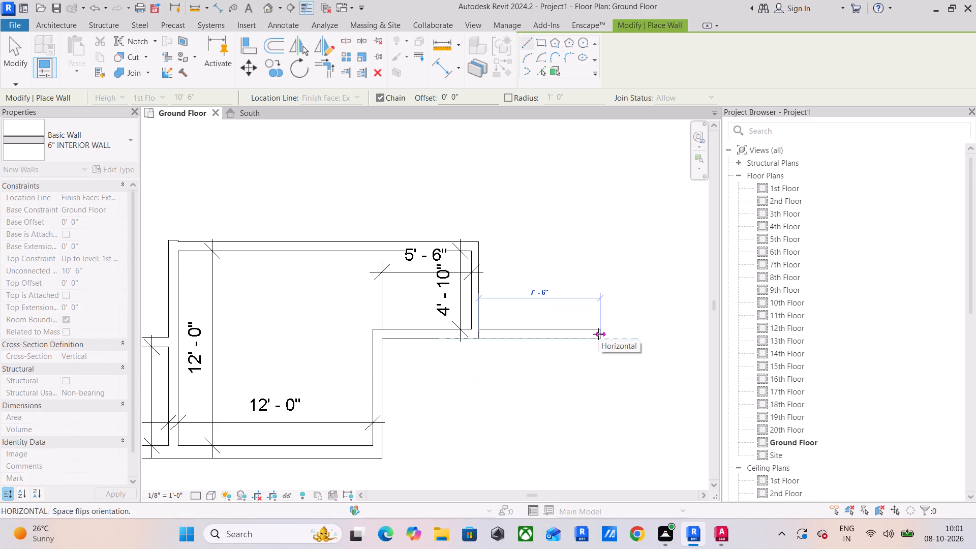
pyautogui.write("3'11")
pyautogui.press("'")
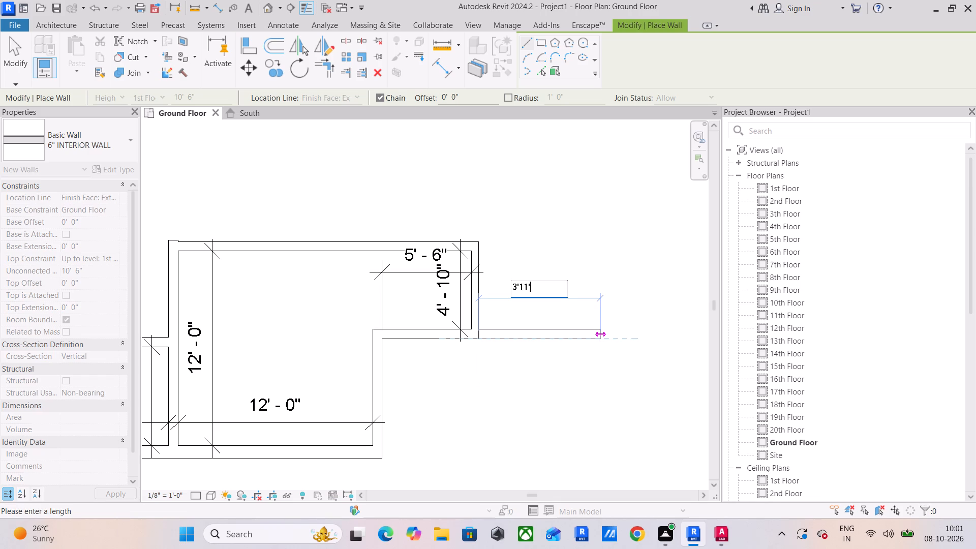
pyautogui.press('Return')
pyautogui.click(584, 203)
pyautogui.press('BackSpace')
pyautogui.hotkey('shift', '"')
pyautogui.press('Return')
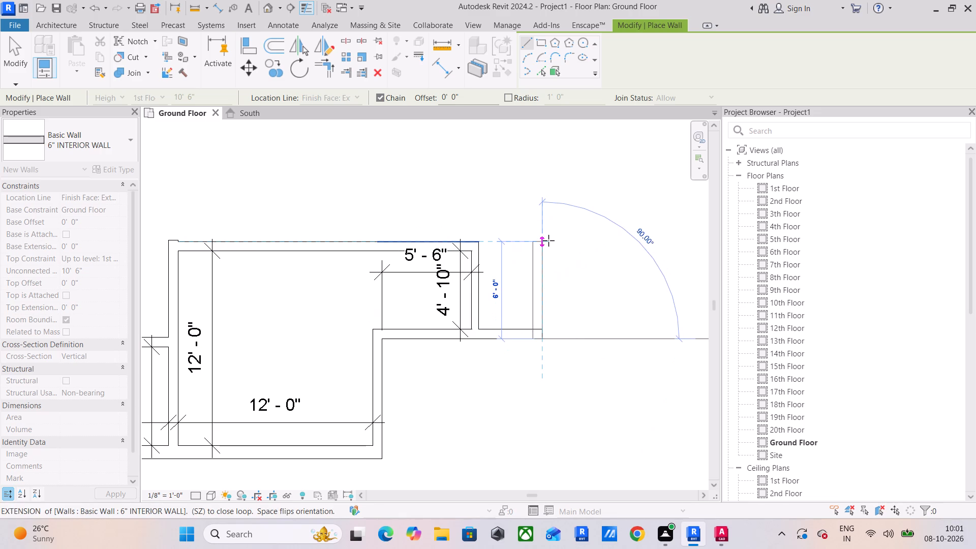
pyautogui.press('space')
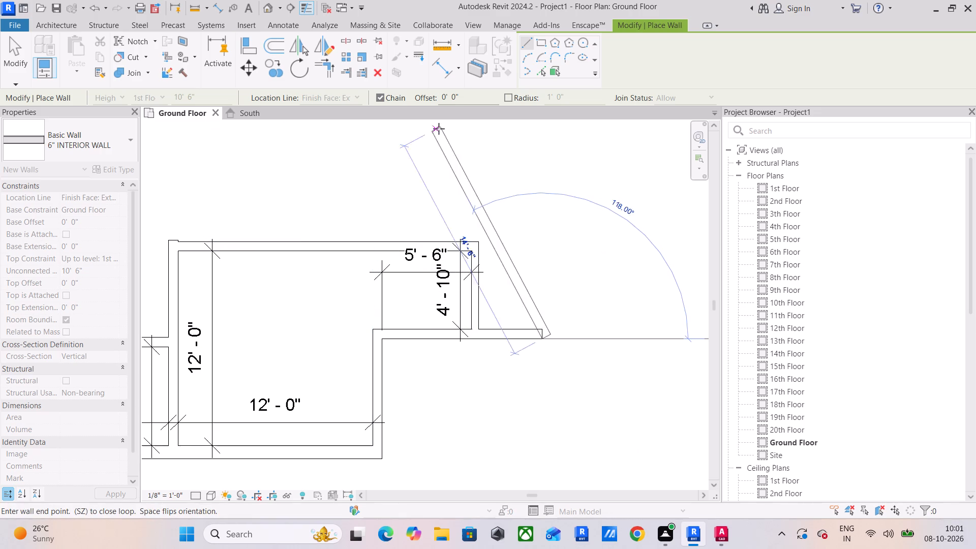
pyautogui.press('Escape')
# Draw a 4.5" PARTISIAN WALL about 5'-5" long up from the new wall's free end, level with the large room's upper wall.
pyautogui.click(125, 142)
pyautogui.scroll(2, 109, 196)
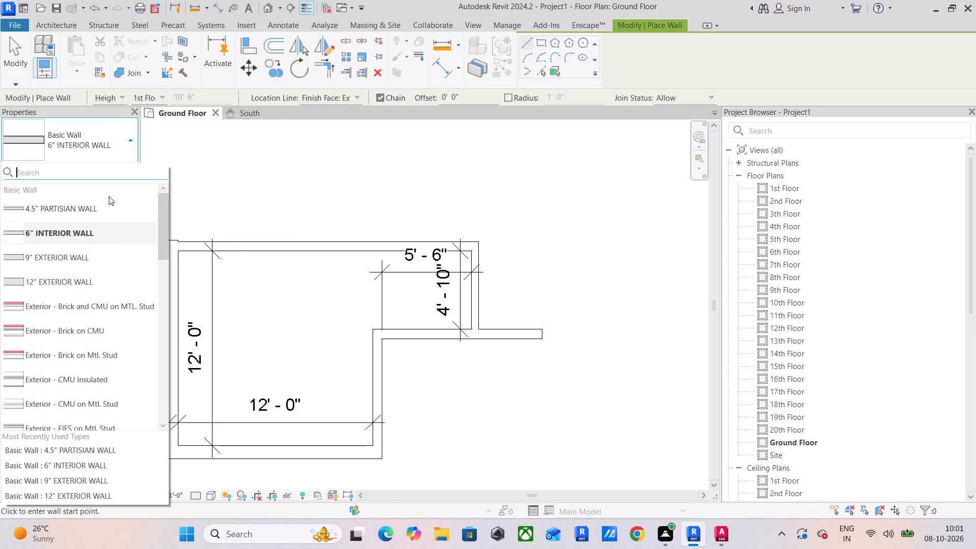
pyautogui.click(103, 216)
pyautogui.click(538, 326)
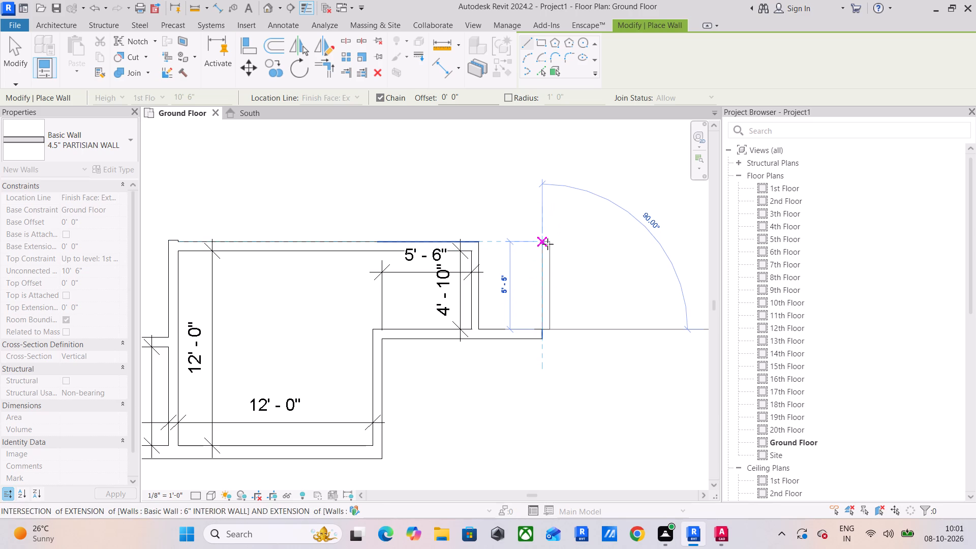
pyautogui.scroll(1, 548, 242)
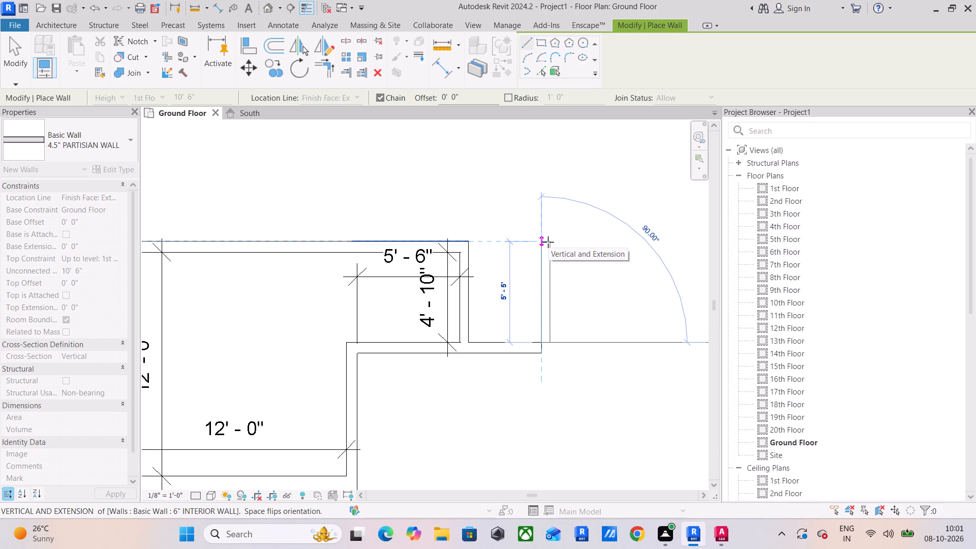
pyautogui.click(548, 242)
pyautogui.press('Escape')
pyautogui.moveTo(469, 277); pyautogui.dragTo(596, 235, button='middle')
pyautogui.press('Escape')
pyautogui.press('Escape')
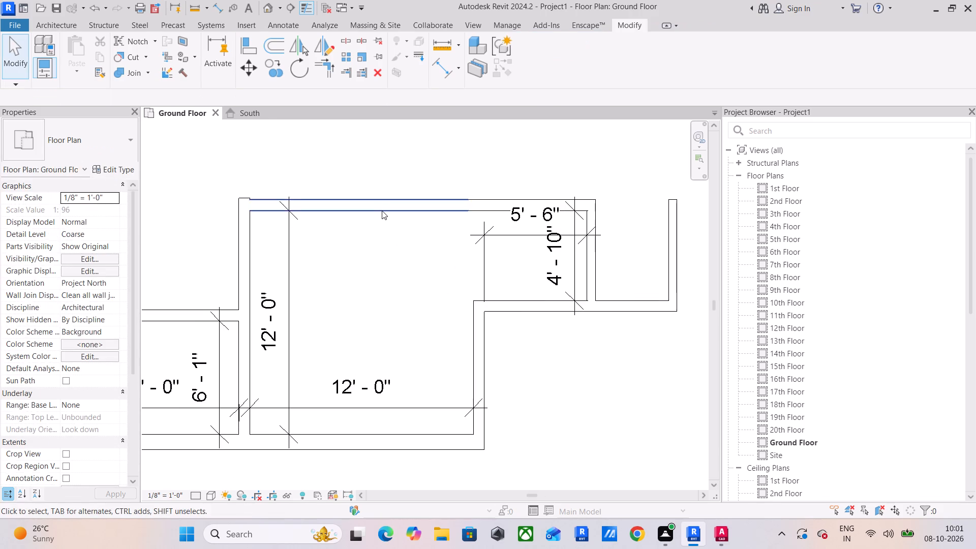
# Set the clear distance between the large room's upper wall and the alcove's lower wall to 5'5".
pyautogui.click(382, 209)
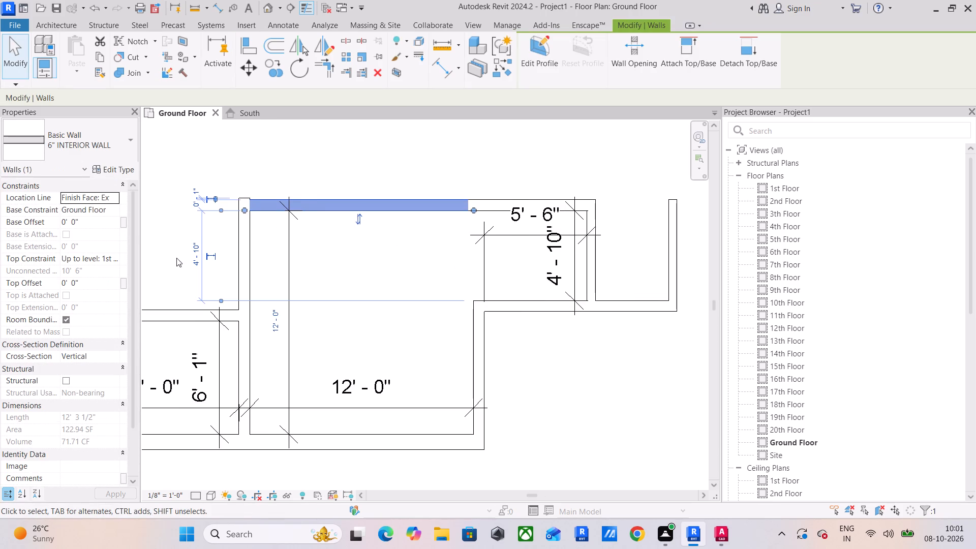
pyautogui.scroll(1, 179, 254)
pyautogui.click(193, 250)
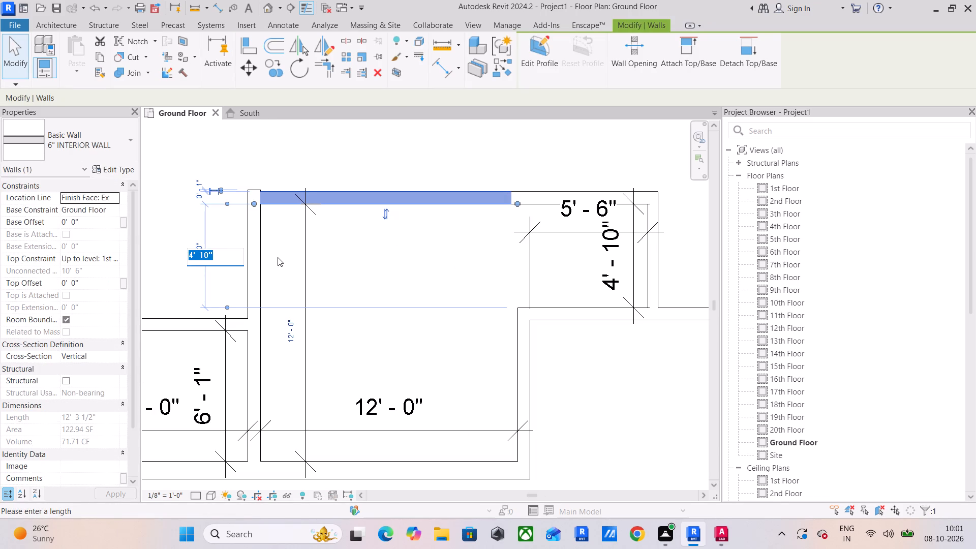
pyautogui.press('5')
pyautogui.press("'")
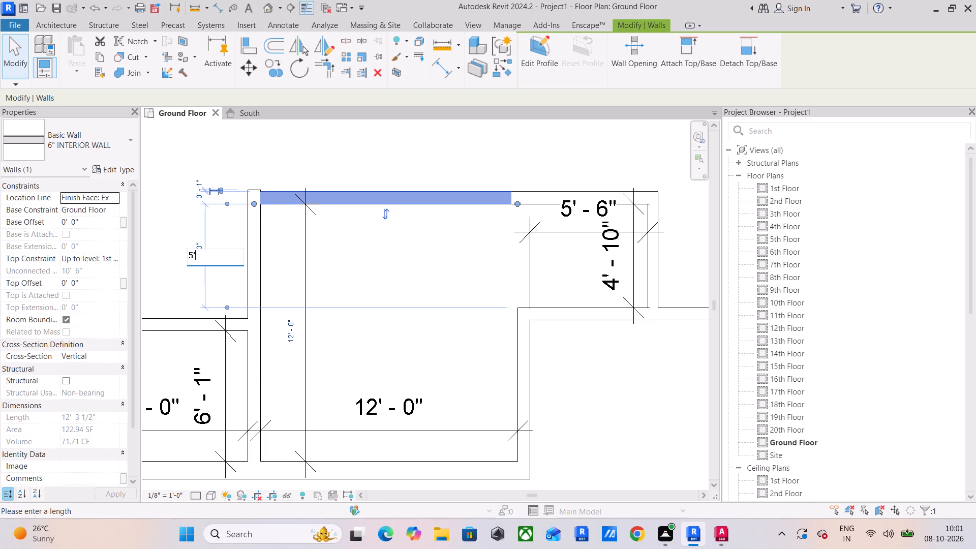
pyautogui.press('4')
pyautogui.press('BackSpace')
pyautogui.press('5')
pyautogui.hotkey('shift', '"')
pyautogui.press('Return')
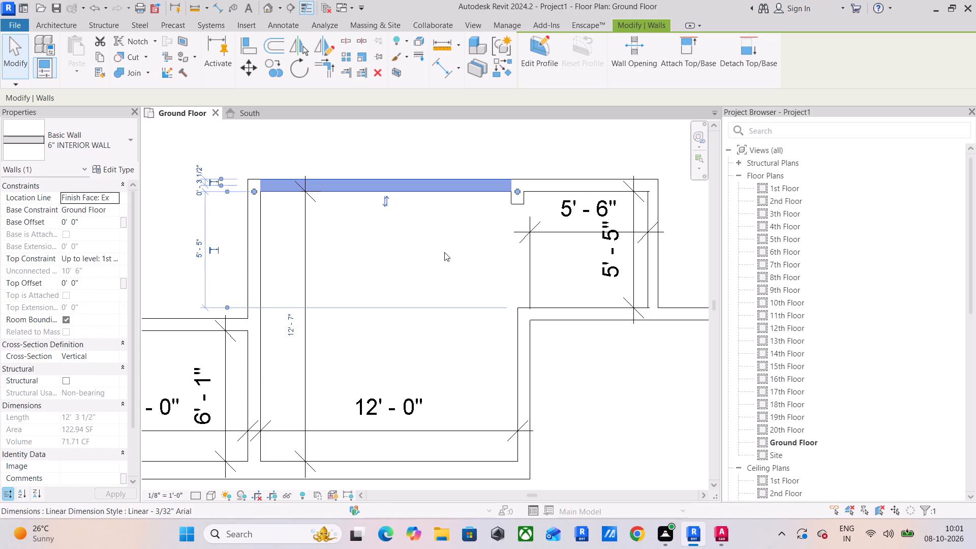
pyautogui.moveTo(403, 281); pyautogui.dragTo(280, 317, button='middle')
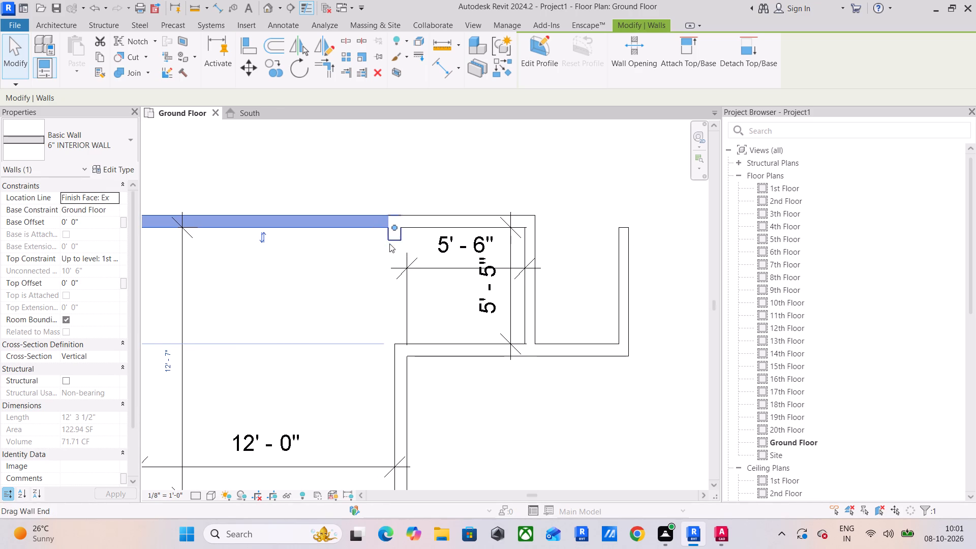
pyautogui.press('Escape')
# Delete the short leftover 6" wall stub projecting below the large room's upper wall near the alcove.
pyautogui.click(393, 239)
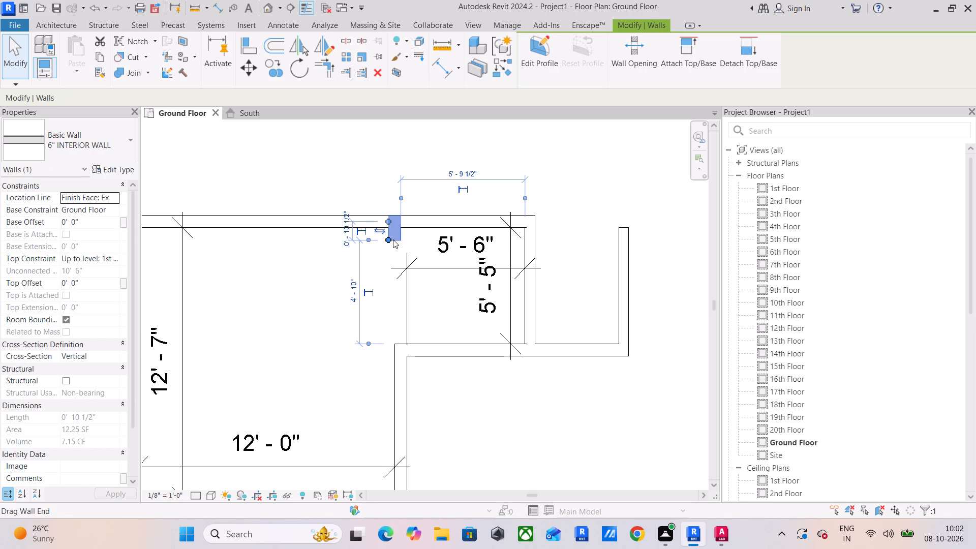
pyautogui.press('Delete')
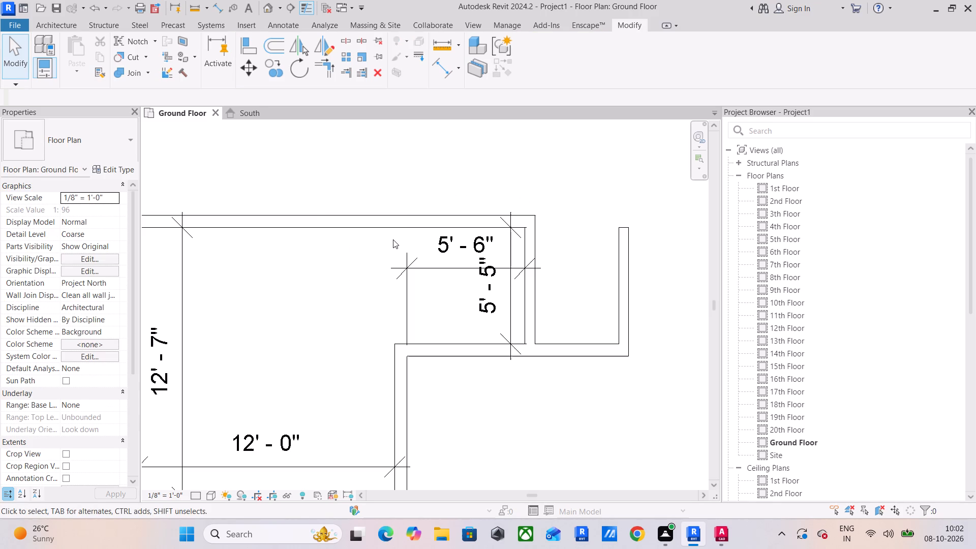
# Place an aligned dimension from the small middle room's upper wall outer face to the inner face of the large room's upper wall.
pyautogui.scroll(-2, 387, 270)
pyautogui.moveTo(374, 276); pyautogui.dragTo(515, 232, button='middle')
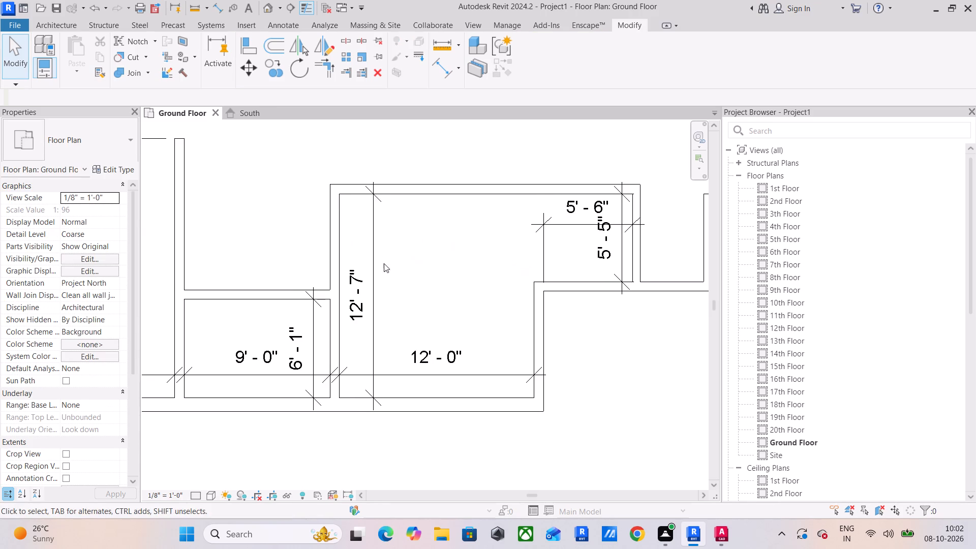
pyautogui.moveTo(337, 264); pyautogui.dragTo(387, 300, button='middle')
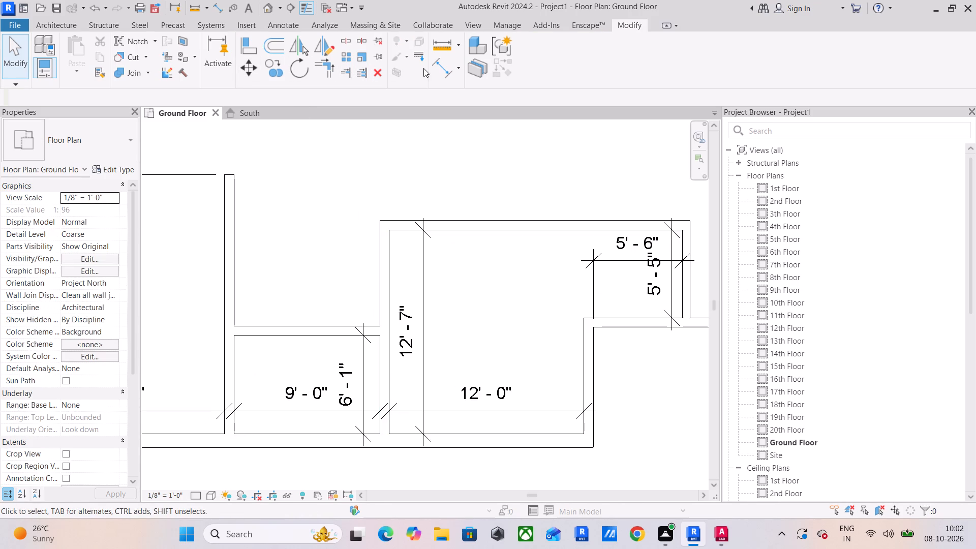
pyautogui.click(438, 65)
pyautogui.click(371, 321)
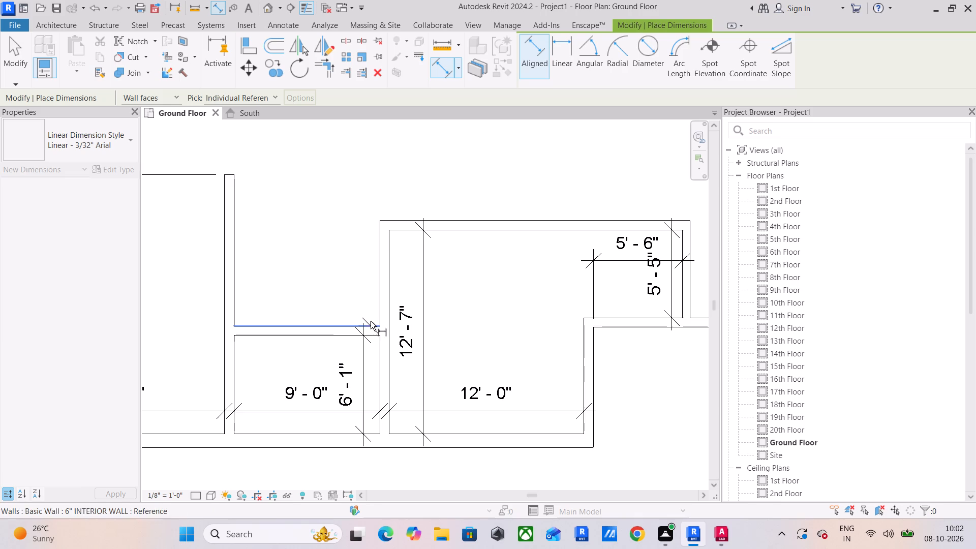
pyautogui.click(395, 229)
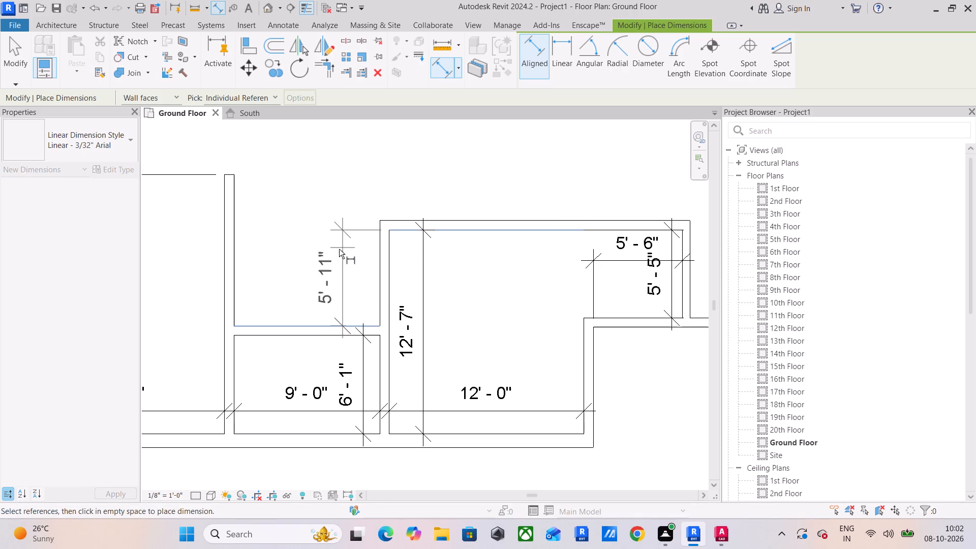
pyautogui.click(343, 251)
pyautogui.scroll(1, 340, 273)
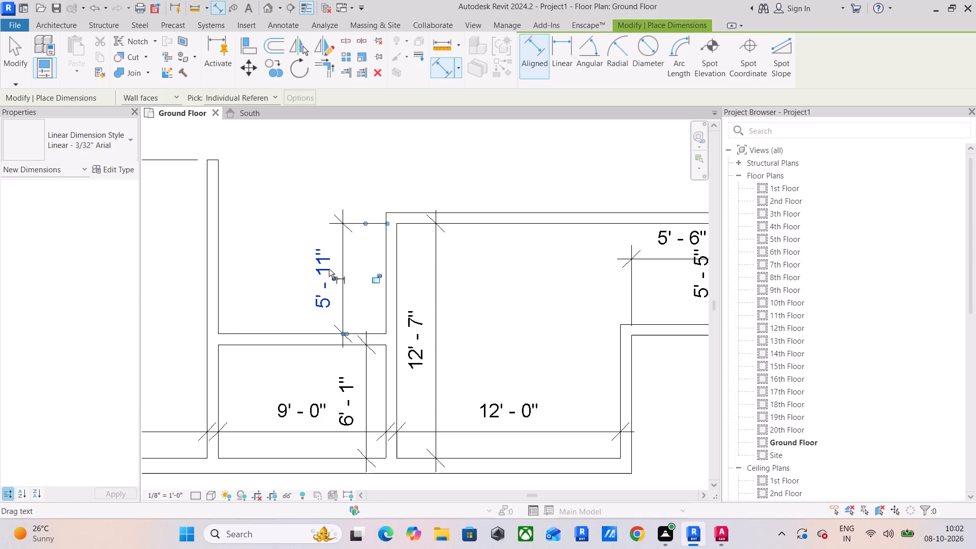
pyautogui.scroll(-2, 325, 269)
pyautogui.press('Escape')
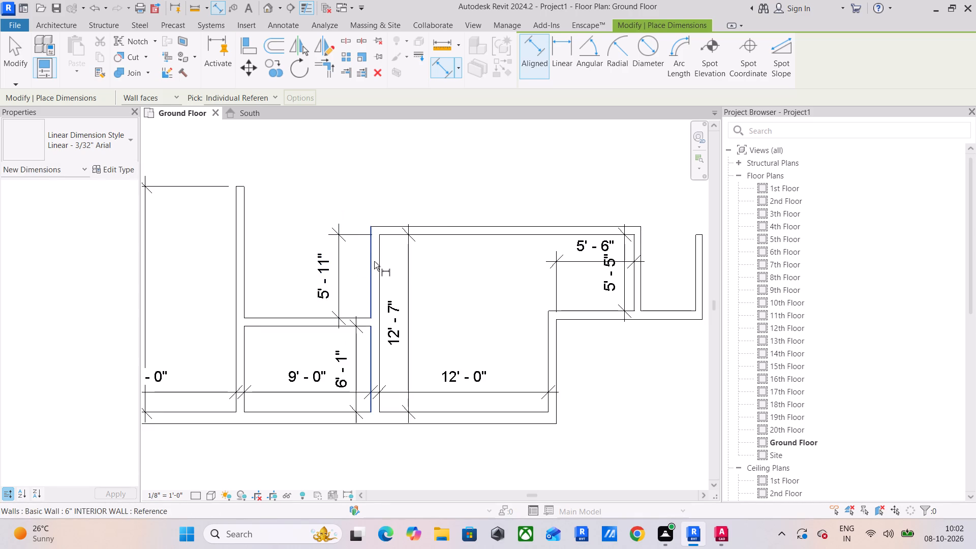
pyautogui.click(374, 261)
pyautogui.press('Escape')
pyautogui.press('Escape')
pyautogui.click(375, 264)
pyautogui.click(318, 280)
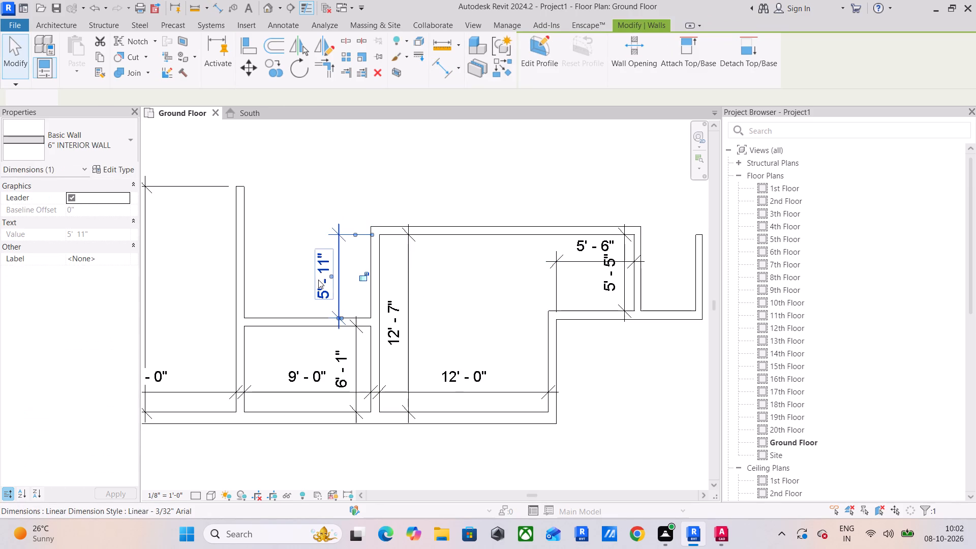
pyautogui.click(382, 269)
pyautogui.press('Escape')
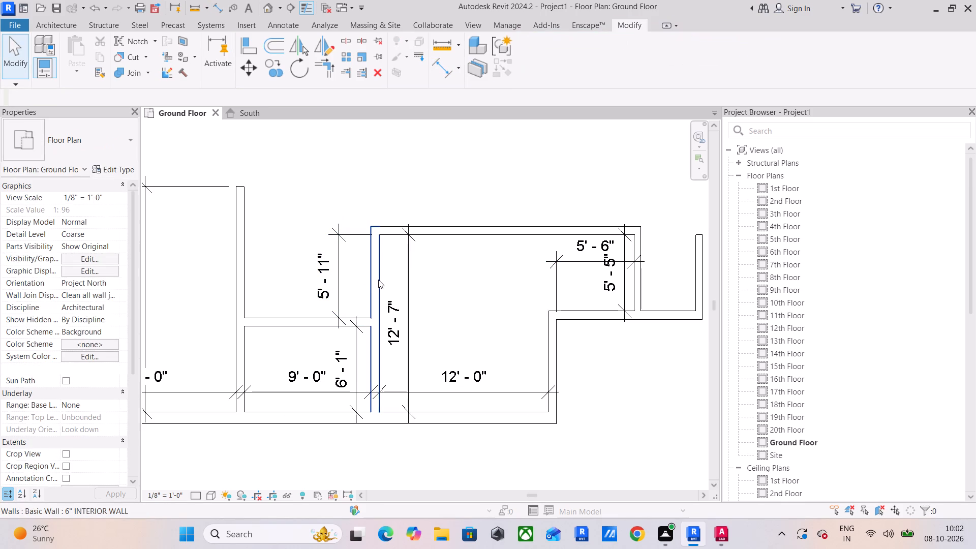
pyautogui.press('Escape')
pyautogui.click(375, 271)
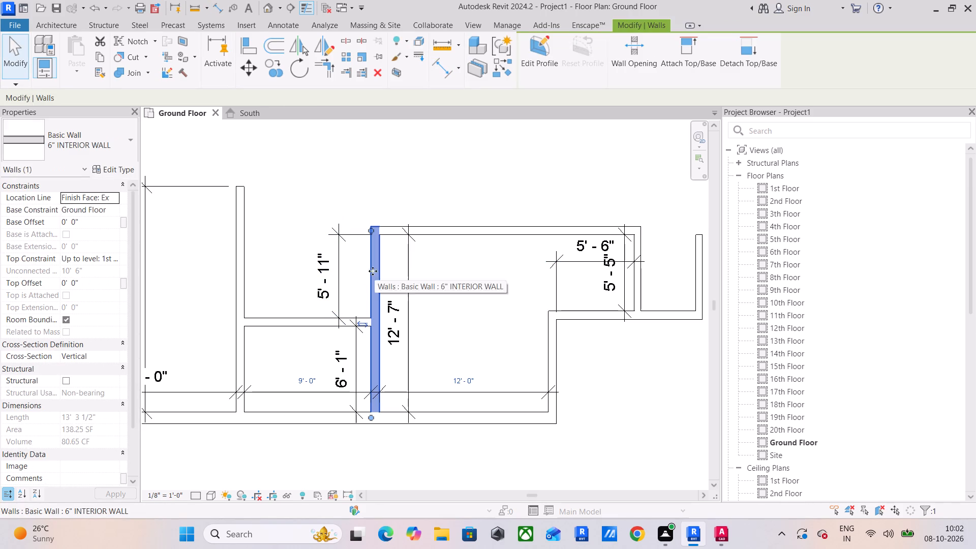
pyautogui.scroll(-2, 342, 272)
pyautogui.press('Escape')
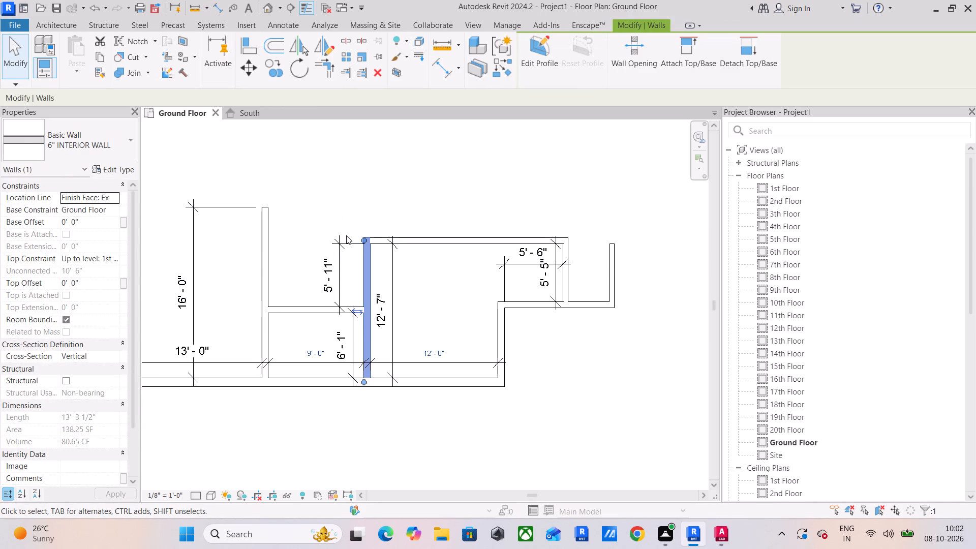
# Move the new vertical dimension's upper witness line to the outer face of the large room's upper wall.
pyautogui.click(352, 240)
pyautogui.scroll(4, 353, 240)
pyautogui.moveTo(352, 244); pyautogui.dragTo(353, 240)
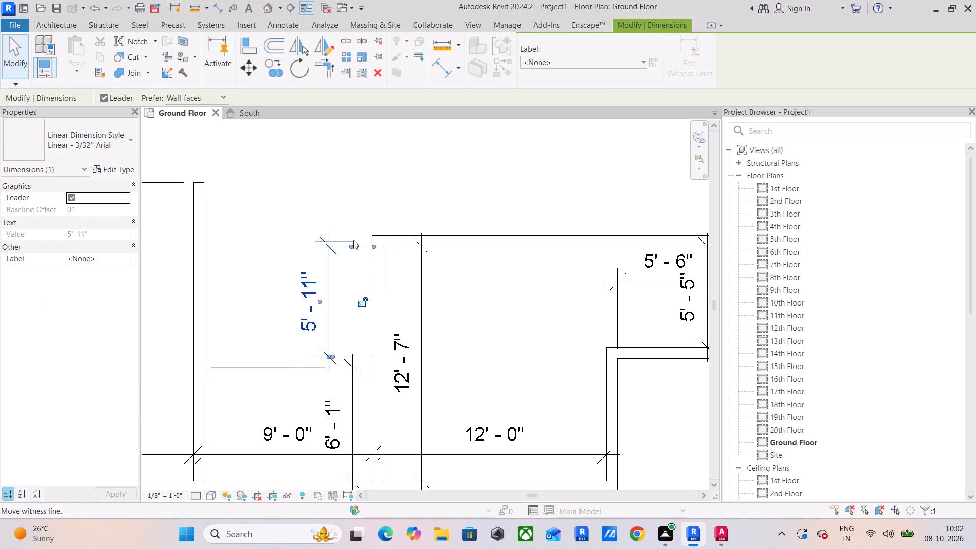
pyautogui.moveTo(353, 240); pyautogui.dragTo(374, 235)
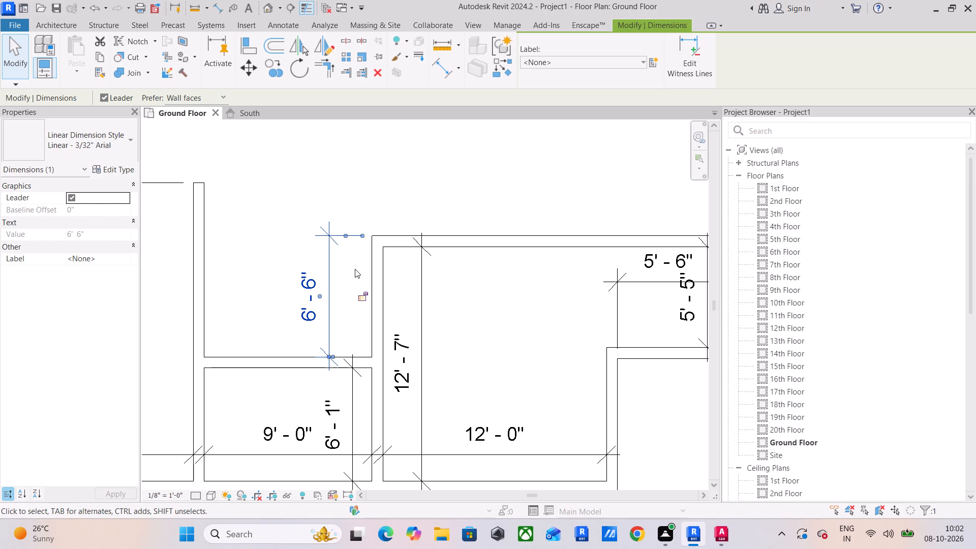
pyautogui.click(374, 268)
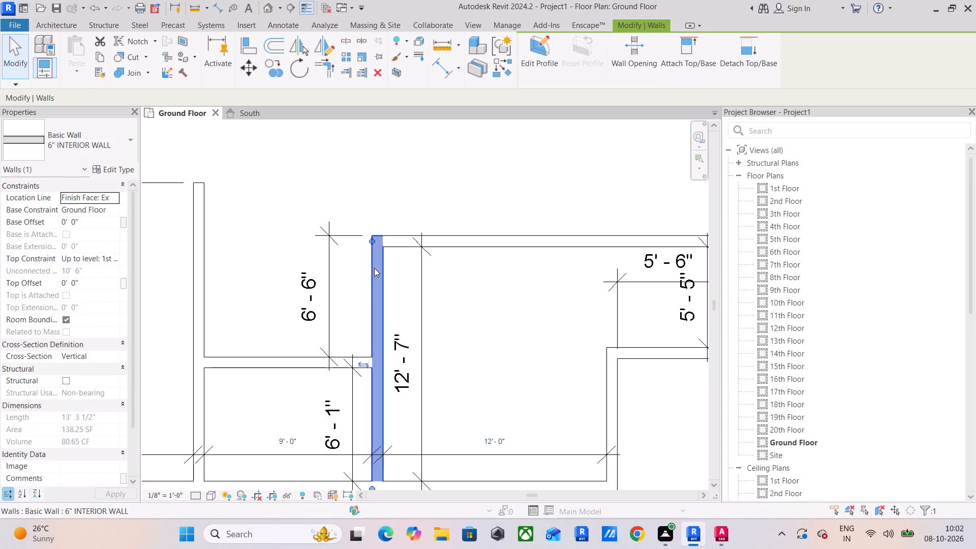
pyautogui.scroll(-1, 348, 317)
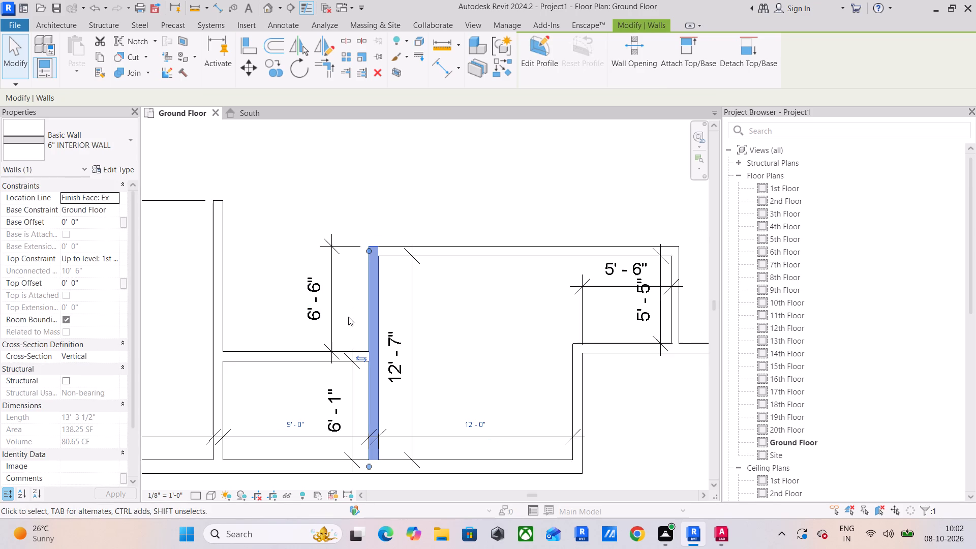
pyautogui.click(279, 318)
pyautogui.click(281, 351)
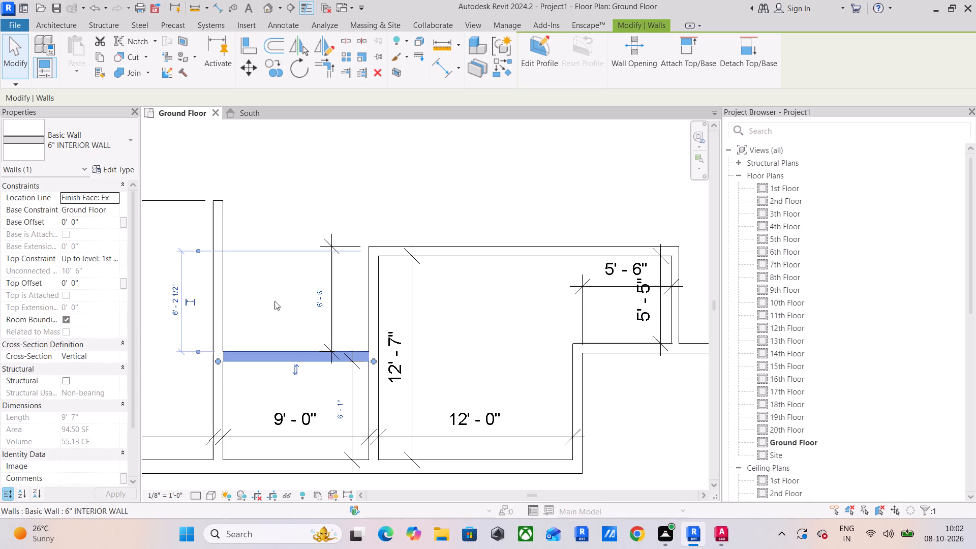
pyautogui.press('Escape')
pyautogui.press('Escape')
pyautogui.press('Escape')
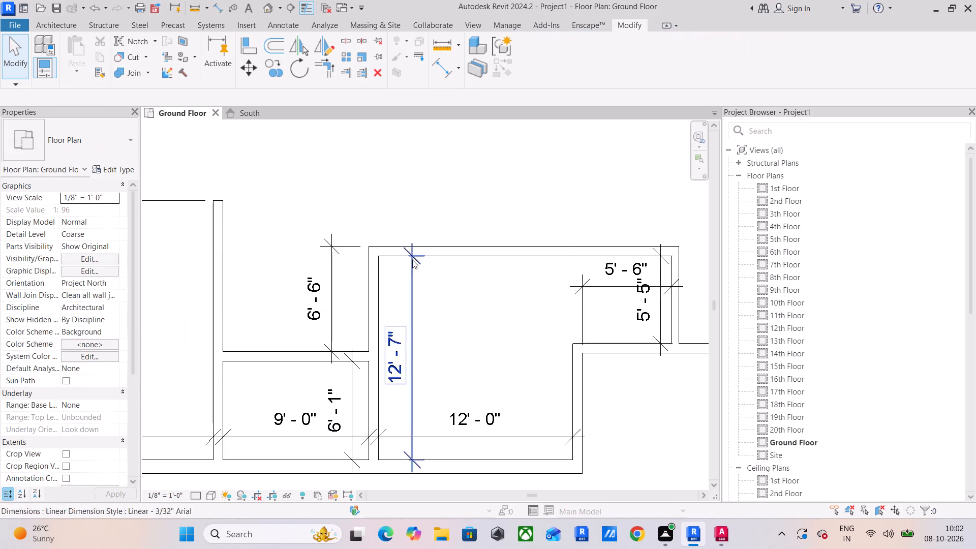
# Split the large room's upper 6" wall at the inner face of its left wall, unjoining the elements.
pyautogui.click(419, 254)
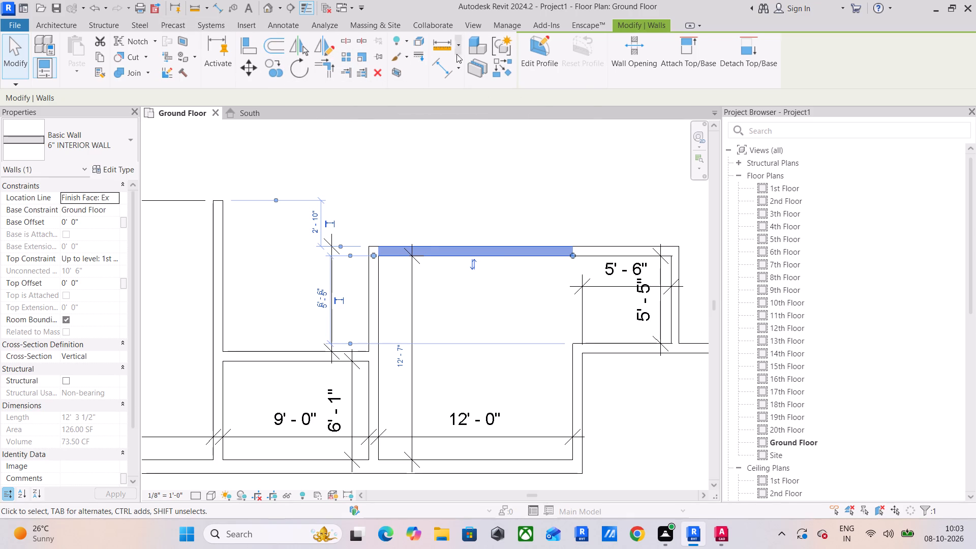
pyautogui.click(341, 41)
pyautogui.scroll(4, 372, 242)
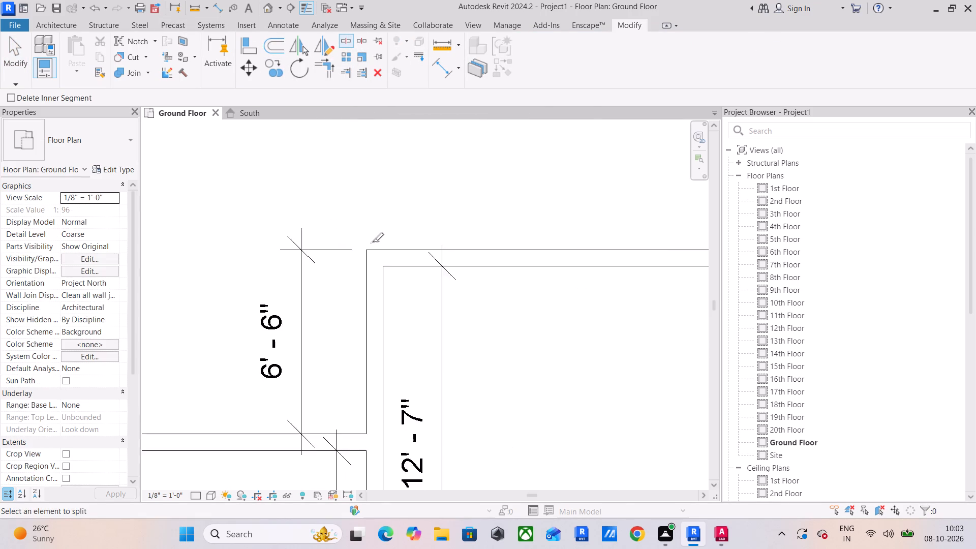
pyautogui.scroll(4, 372, 242)
pyautogui.click(387, 256)
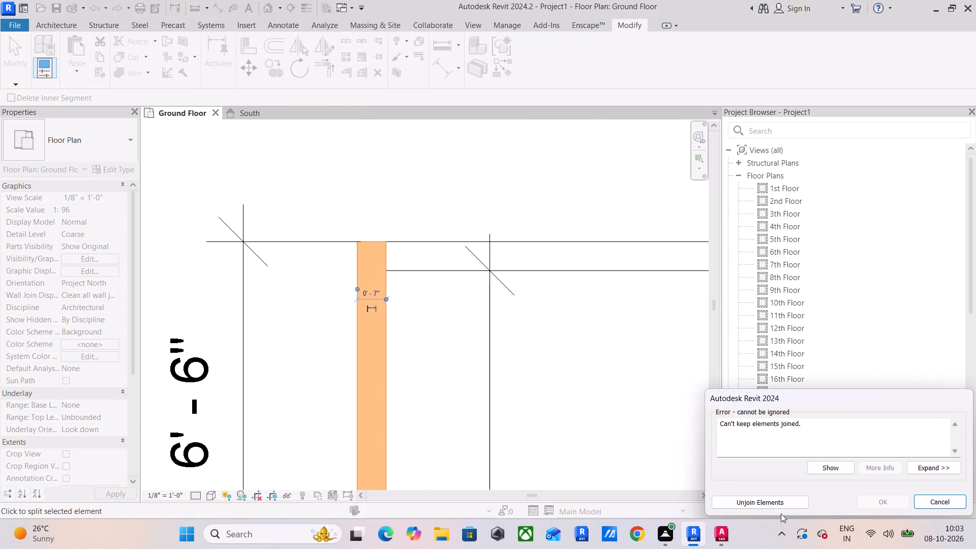
pyautogui.click(767, 502)
pyautogui.scroll(-2, 396, 293)
pyautogui.press('Escape')
pyautogui.press('Escape')
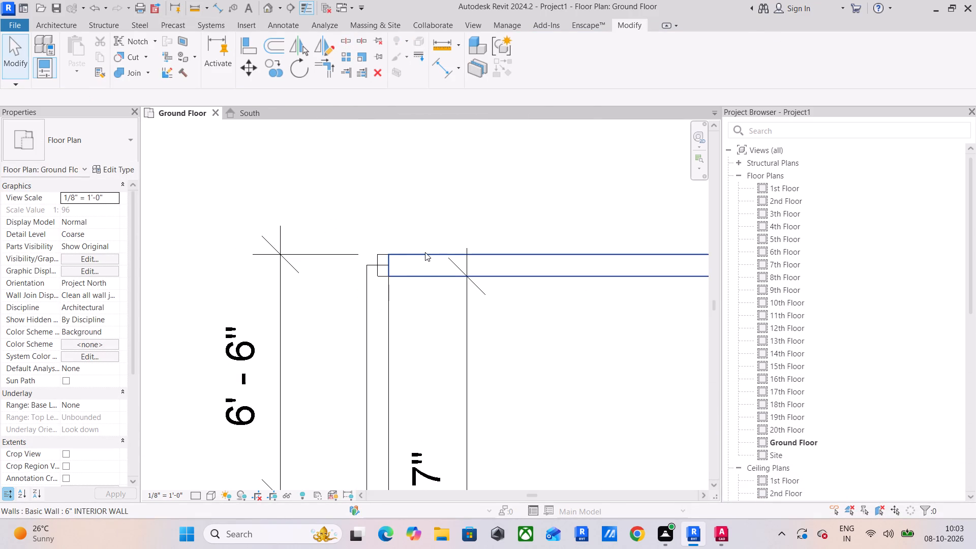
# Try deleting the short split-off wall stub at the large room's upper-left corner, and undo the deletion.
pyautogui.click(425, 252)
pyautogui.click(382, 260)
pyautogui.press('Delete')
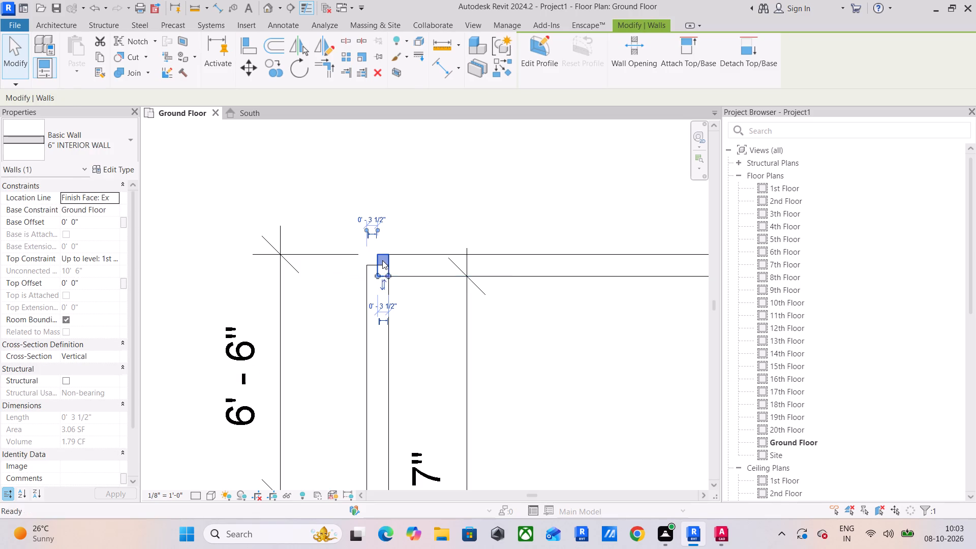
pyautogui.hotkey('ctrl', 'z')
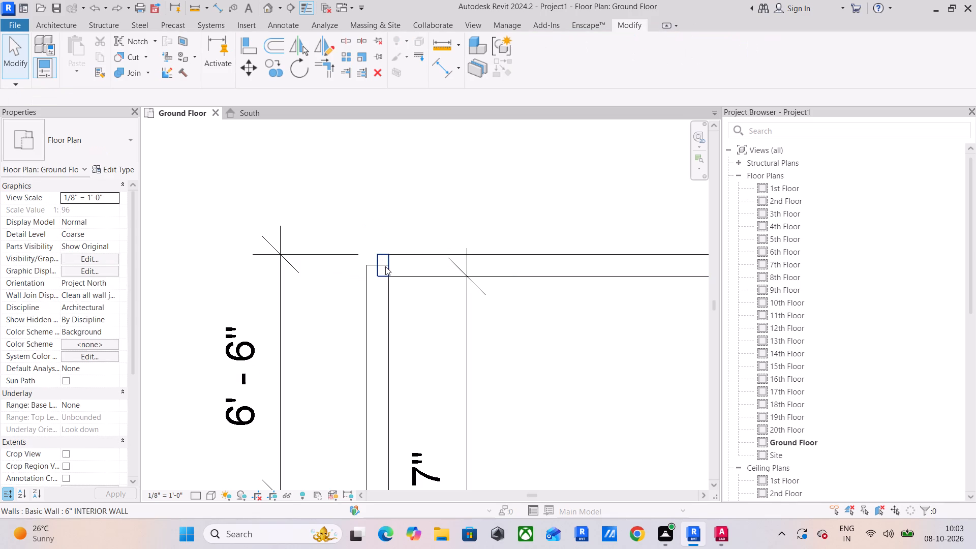
# Adjust the upper end of the large room's left wall at the corner, deleting the wall instance that cannot be made.
pyautogui.click(439, 252)
pyautogui.scroll(-4, 438, 290)
pyautogui.moveTo(440, 302); pyautogui.dragTo(404, 288, button='middle')
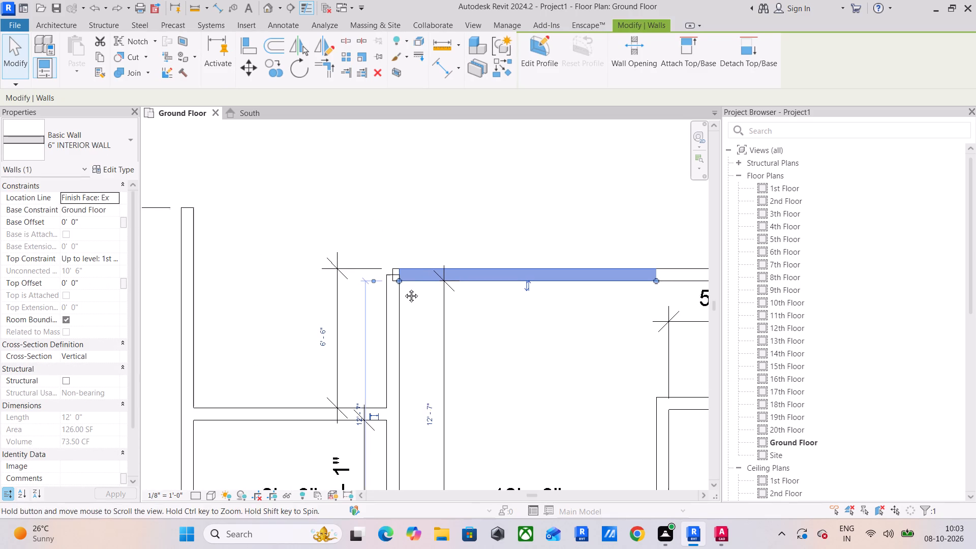
pyautogui.moveTo(404, 288); pyautogui.dragTo(388, 267, button='middle')
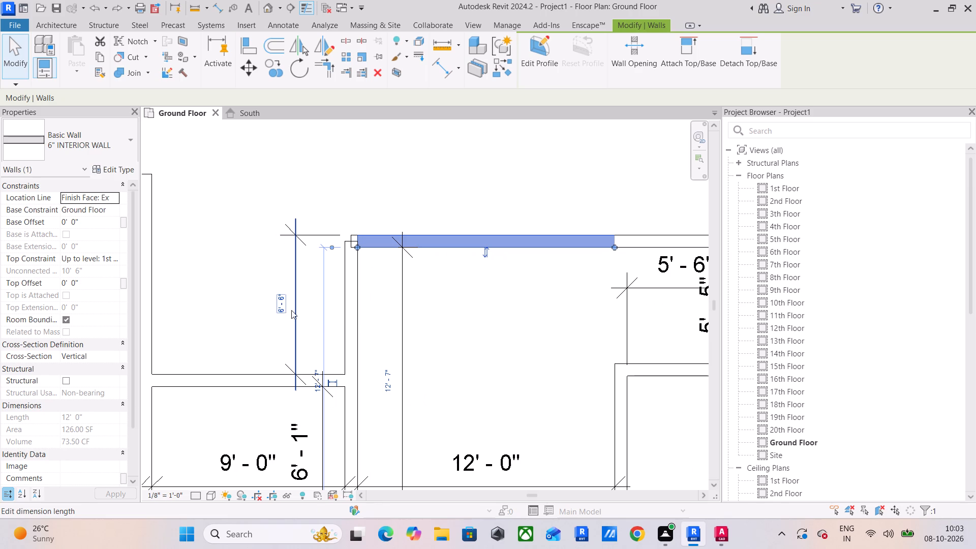
pyautogui.click(357, 299)
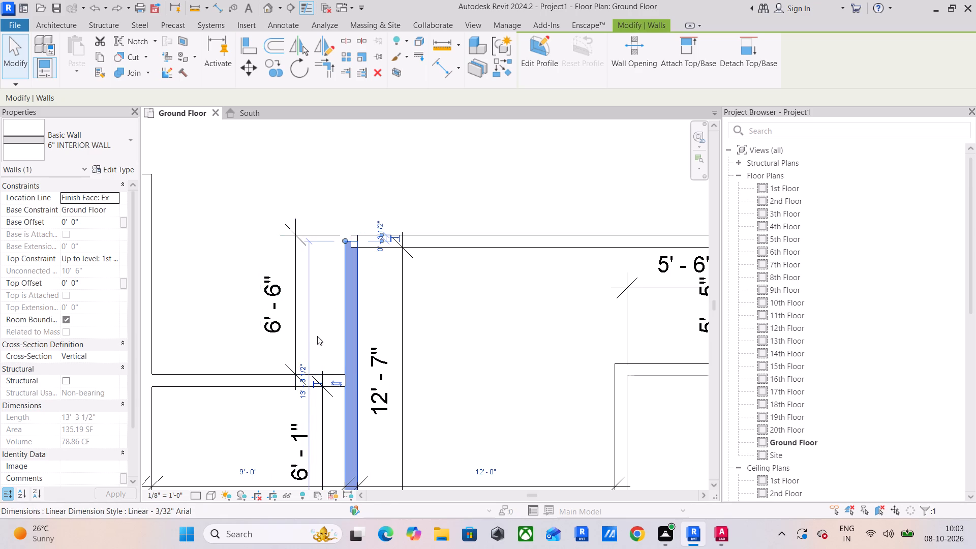
pyautogui.moveTo(320, 337); pyautogui.dragTo(438, 301, button='middle')
pyautogui.moveTo(462, 282); pyautogui.dragTo(332, 371, button='middle')
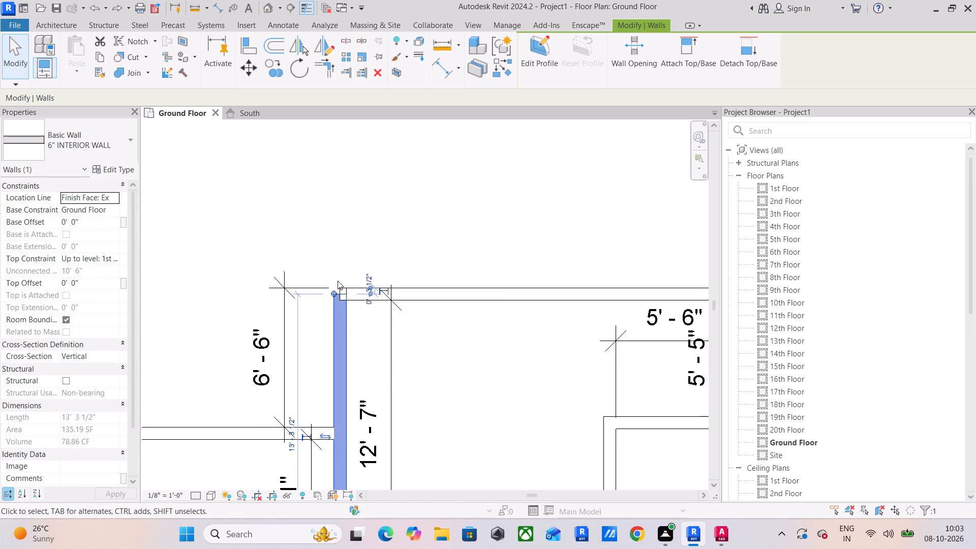
pyautogui.scroll(2, 337, 282)
pyautogui.moveTo(331, 295); pyautogui.dragTo(331, 286)
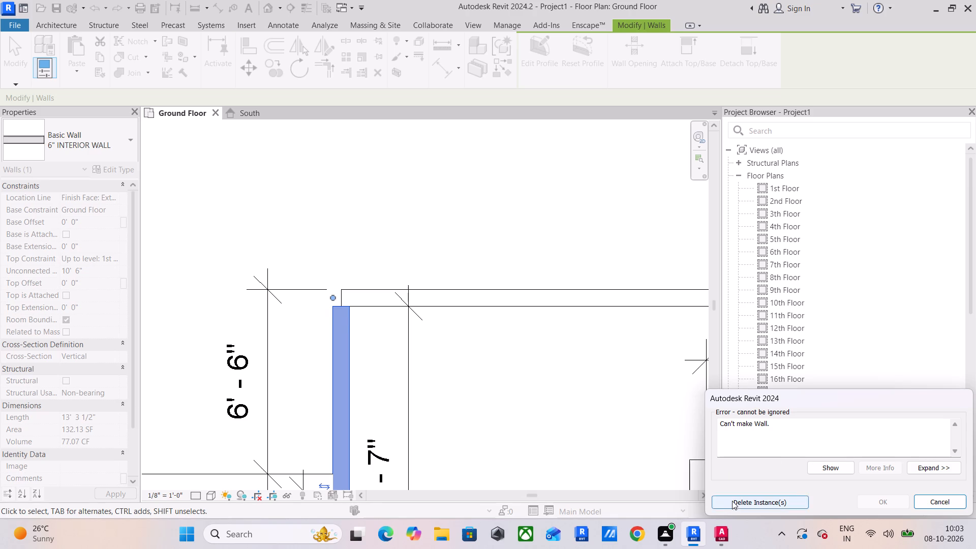
pyautogui.click(733, 501)
pyautogui.scroll(3, 332, 286)
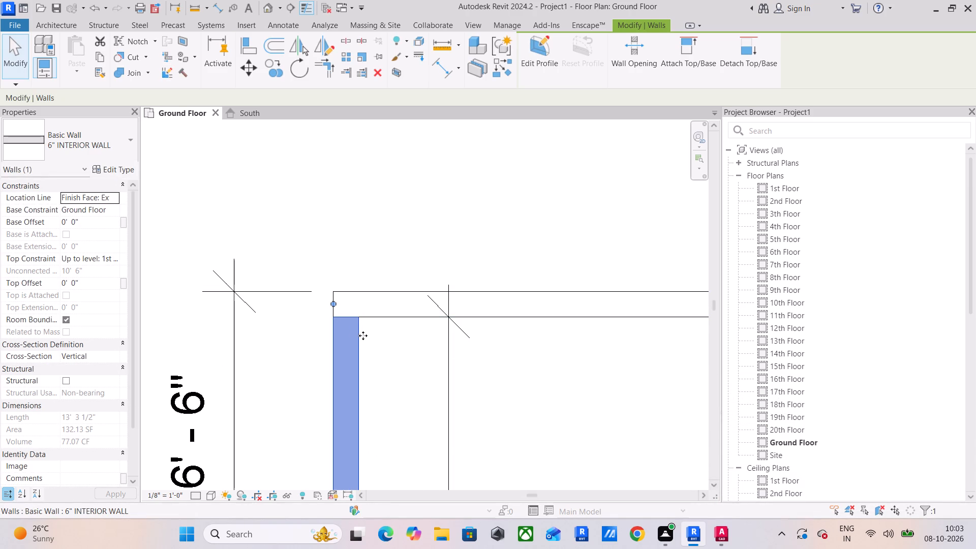
pyautogui.scroll(-4, 363, 335)
pyautogui.moveTo(387, 346); pyautogui.dragTo(359, 279, button='middle')
pyautogui.click(467, 317)
pyautogui.scroll(-2, 466, 319)
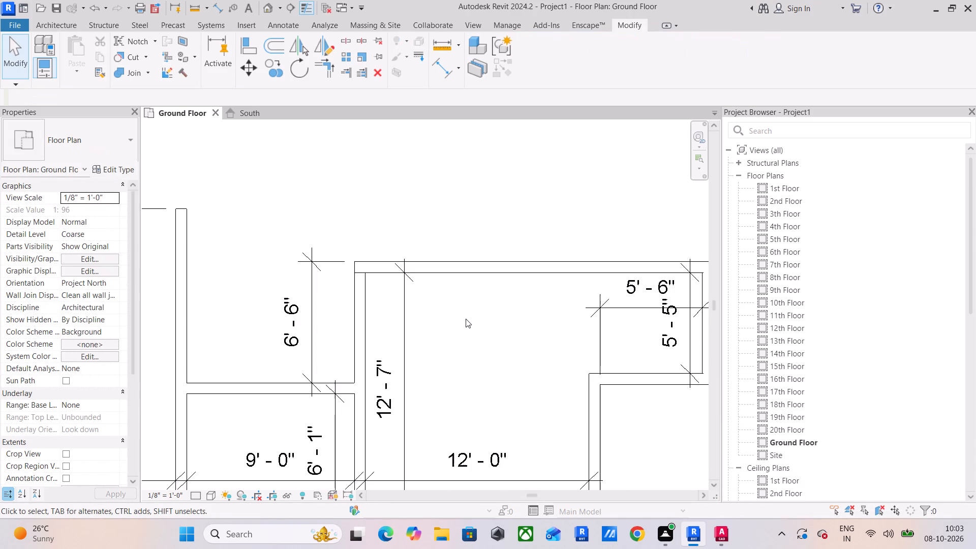
# Delete the short 6" interior wall segment along the top of the alcove.
pyautogui.scroll(-1, 463, 322)
pyautogui.moveTo(463, 322); pyautogui.dragTo(400, 322, button='middle')
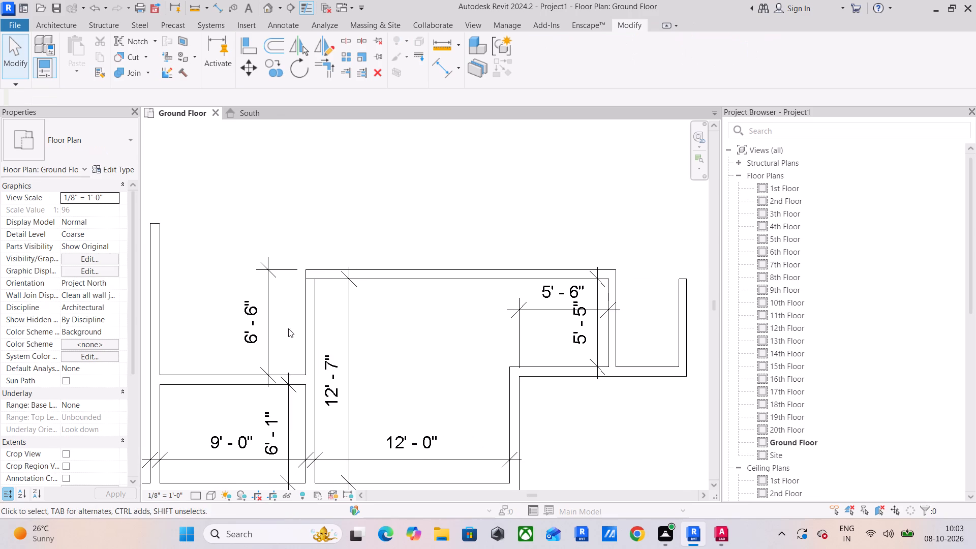
pyautogui.click(301, 324)
pyautogui.press('Escape')
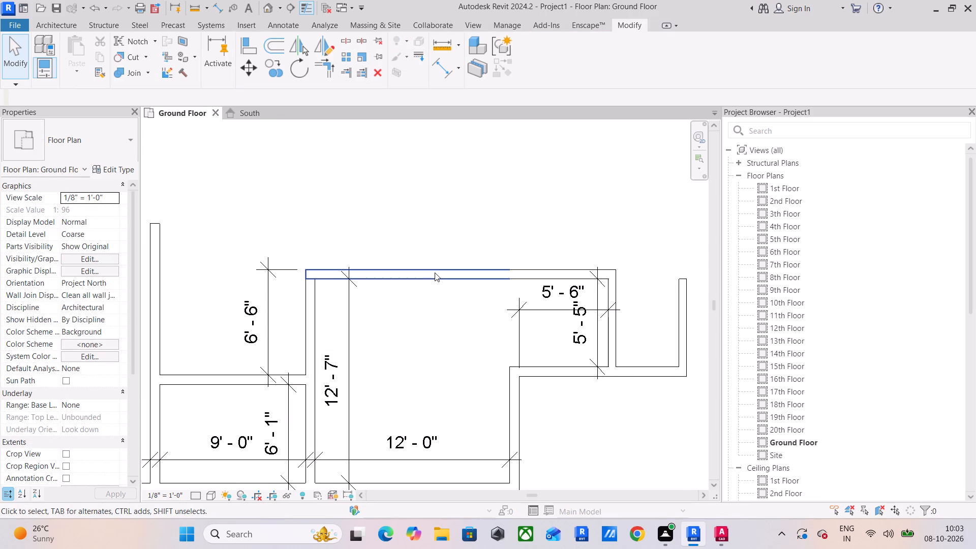
pyautogui.moveTo(455, 370); pyautogui.dragTo(272, 322, button='middle')
pyautogui.scroll(-1, 272, 322)
pyautogui.moveTo(300, 326); pyautogui.dragTo(485, 330, button='middle')
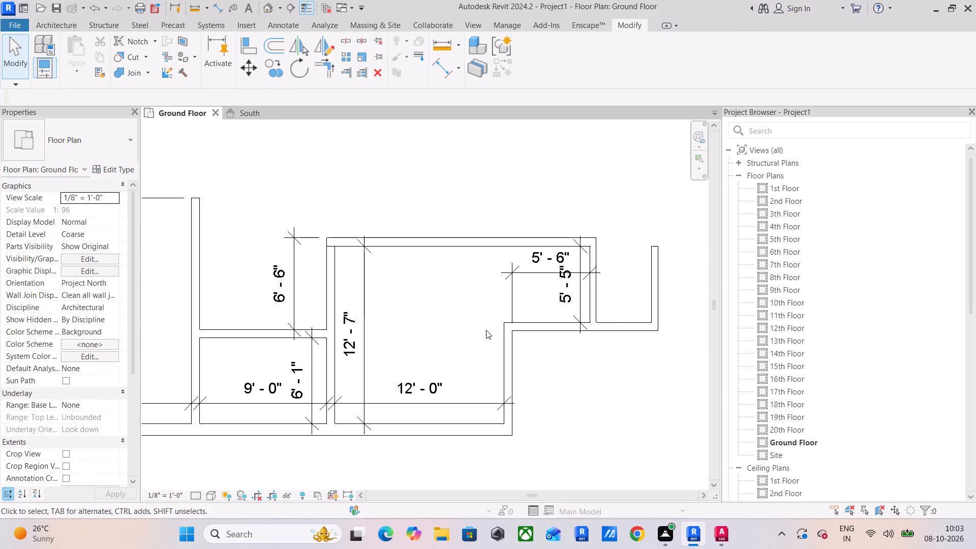
pyautogui.moveTo(486, 330); pyautogui.dragTo(323, 340, button='middle')
pyautogui.scroll(2, 491, 260)
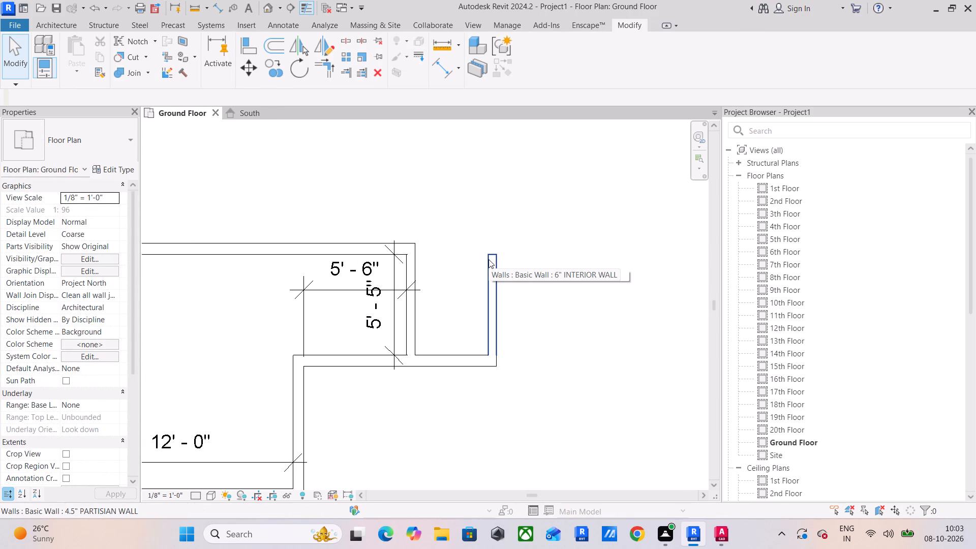
pyautogui.scroll(-3, 501, 298)
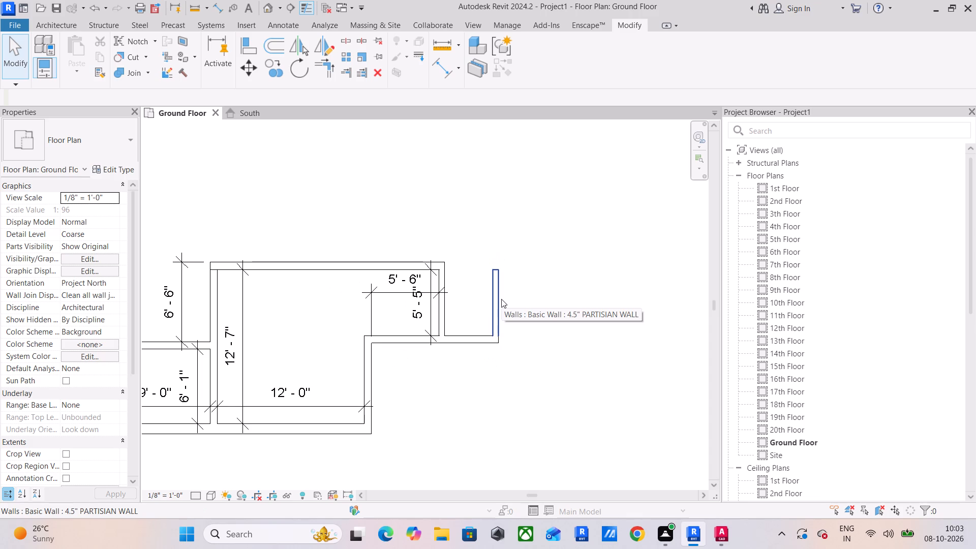
pyautogui.scroll(2, 497, 300)
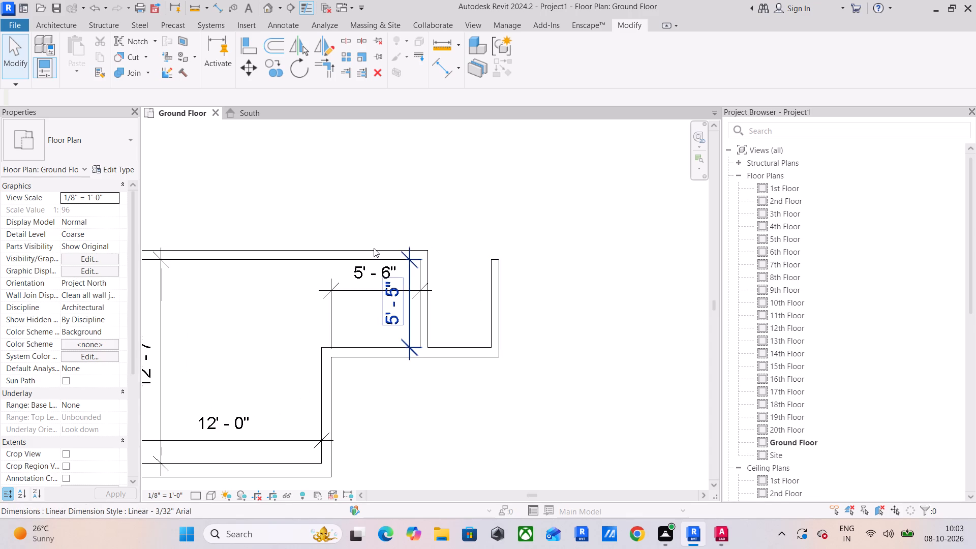
pyautogui.click(374, 248)
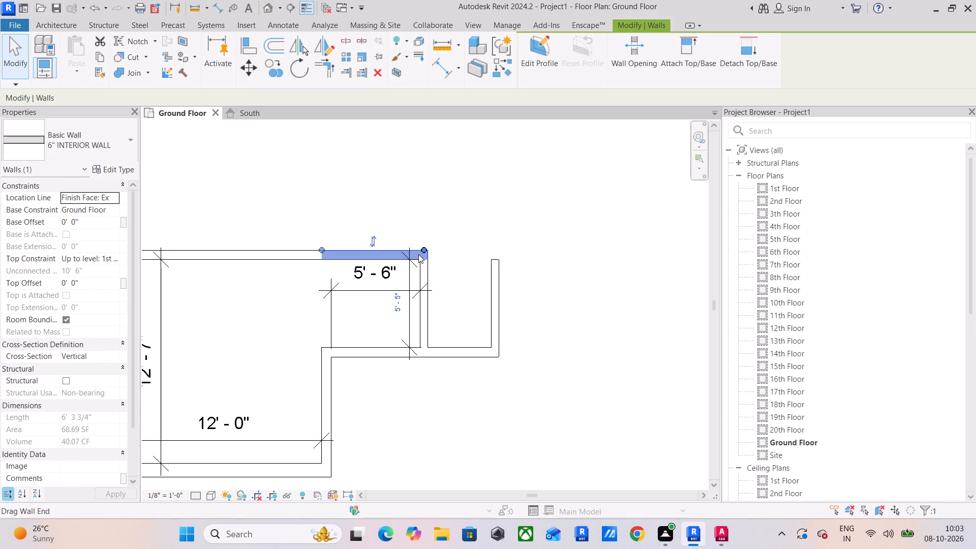
pyautogui.press('Delete')
# Extend the large room's upper wall past the alcove to meet the end partition wall, closing off the small end room.
pyautogui.click(300, 254)
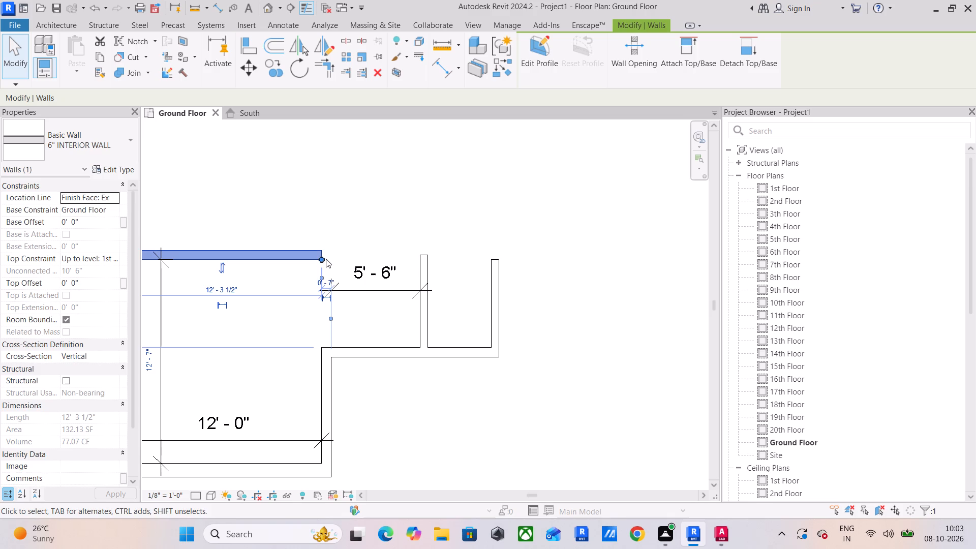
pyautogui.moveTo(325, 259); pyautogui.dragTo(487, 259)
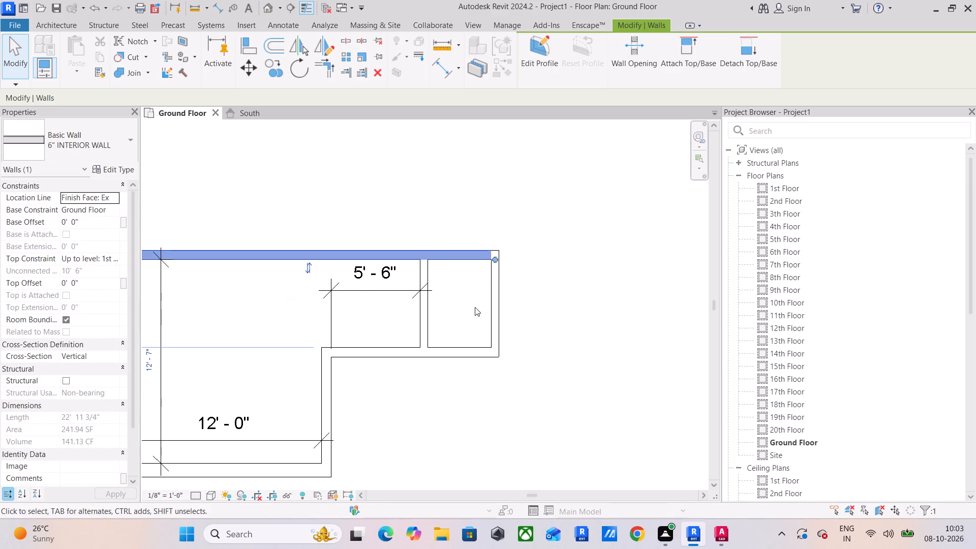
# Place a vertical aligned dimension between the inner faces of the alcove's lower and upper walls.
pyautogui.click(439, 64)
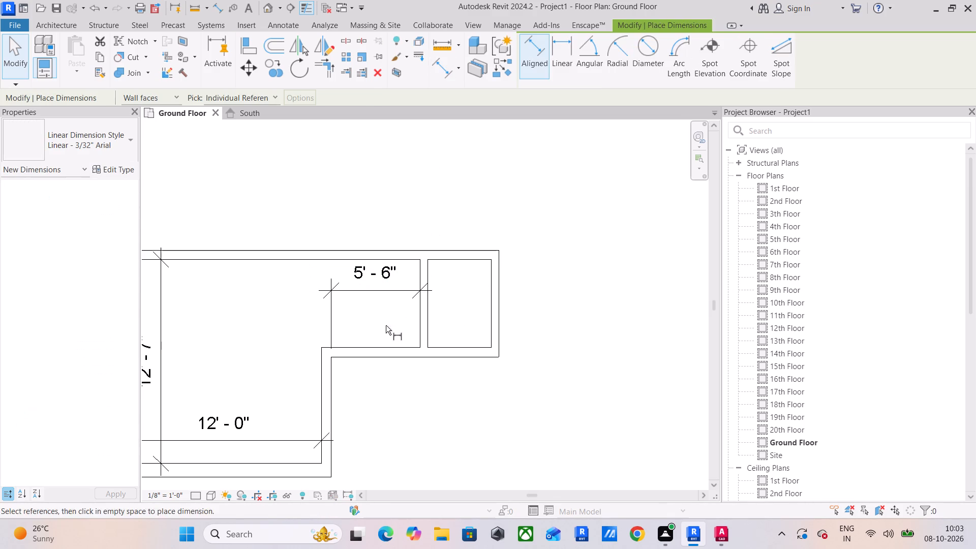
pyautogui.click(385, 344)
pyautogui.click(409, 261)
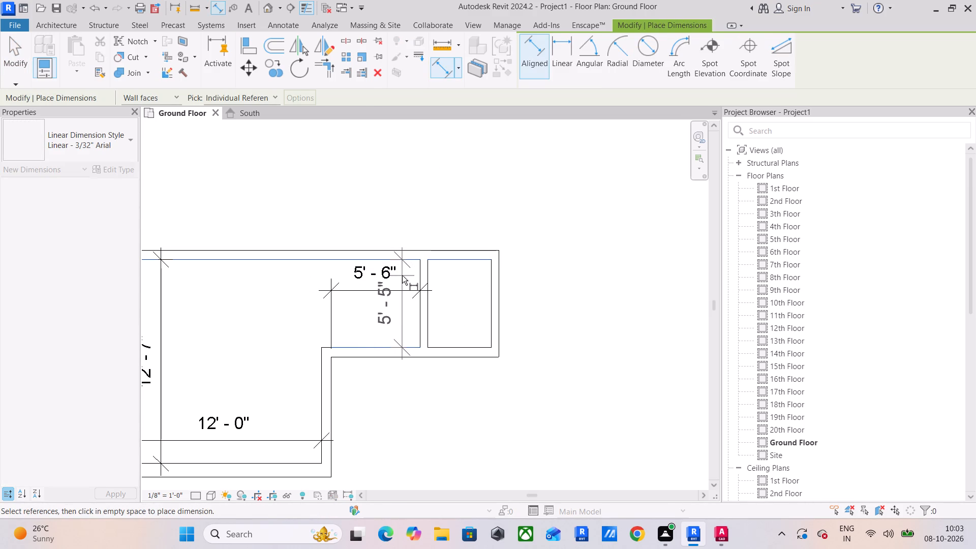
pyautogui.click(402, 276)
# Place a vertical aligned dimension between the inner faces of the small end room's lower and upper walls.
pyautogui.click(473, 345)
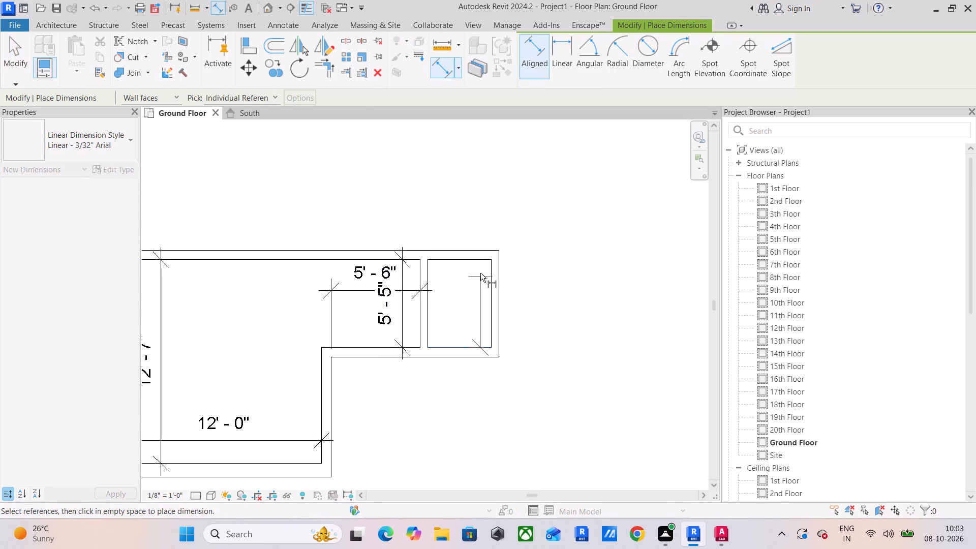
pyautogui.click(480, 258)
pyautogui.click(481, 264)
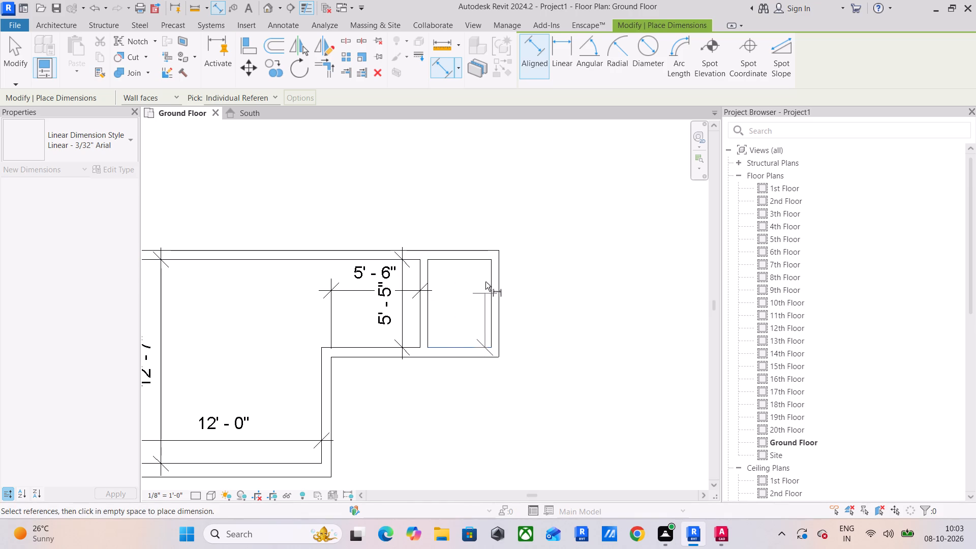
pyautogui.click(479, 258)
pyautogui.click(480, 278)
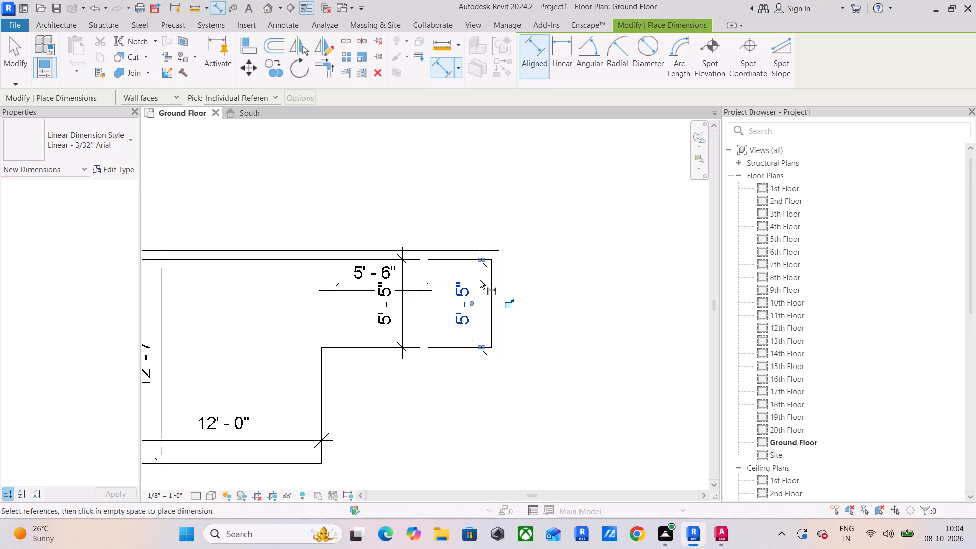
# Place a horizontal aligned dimension across the small end room between its two partition walls' inner faces, along the lower wall.
pyautogui.click(428, 337)
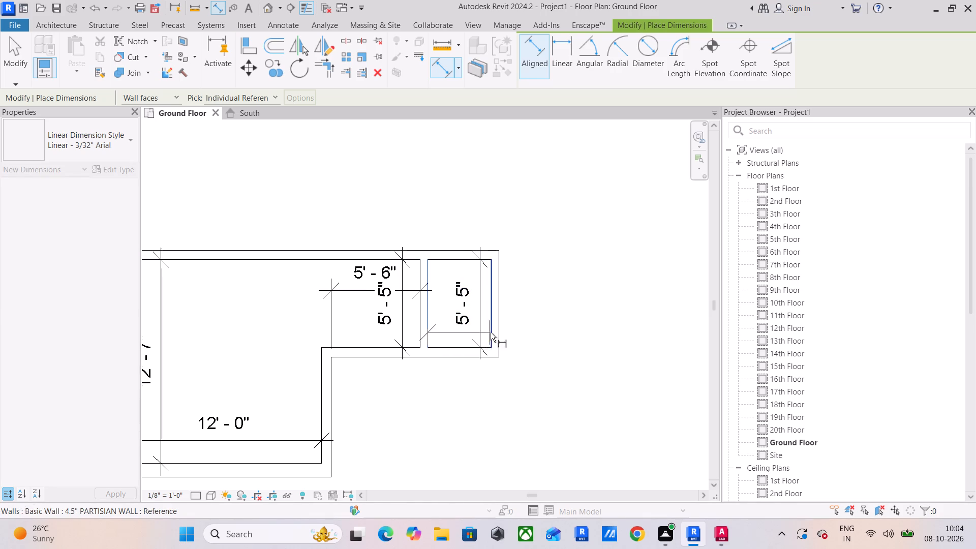
pyautogui.click(492, 331)
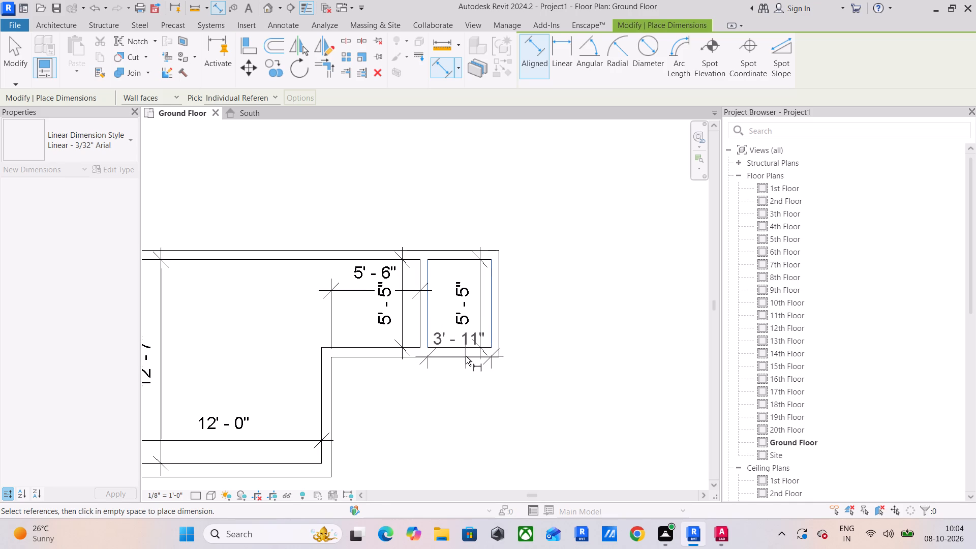
pyautogui.click(466, 356)
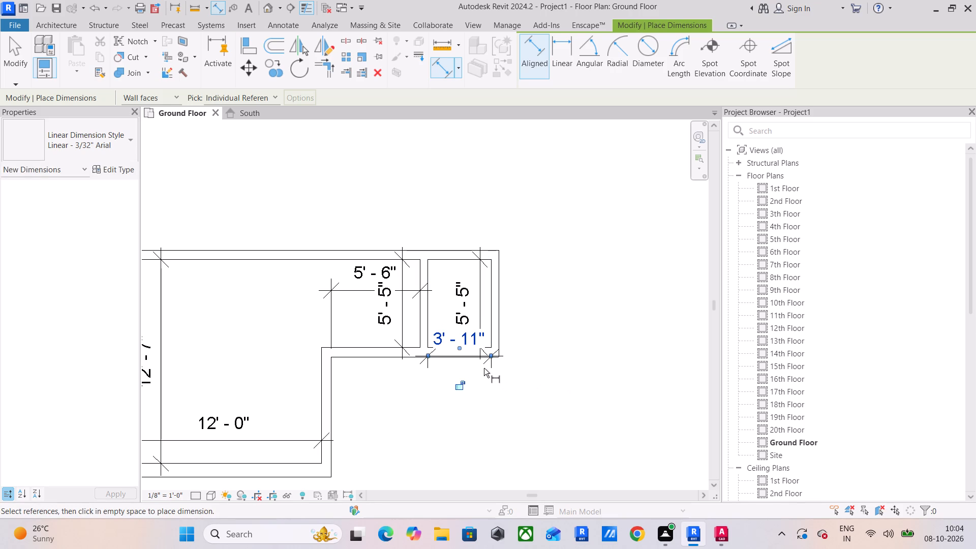
pyautogui.press('Escape')
pyautogui.press('Escape')
pyautogui.press('Escape')
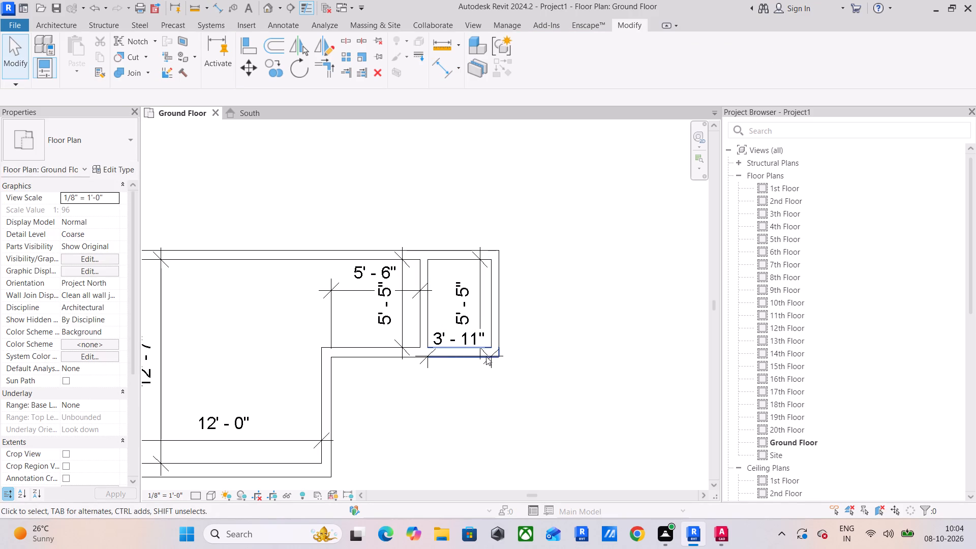
# Draw a 9" exterior wall 9' long from the large room's lower outer corner, continuing in line with its existing lower wall.
pyautogui.moveTo(486, 356); pyautogui.dragTo(427, 363, button='middle')
pyautogui.scroll(1, 427, 363)
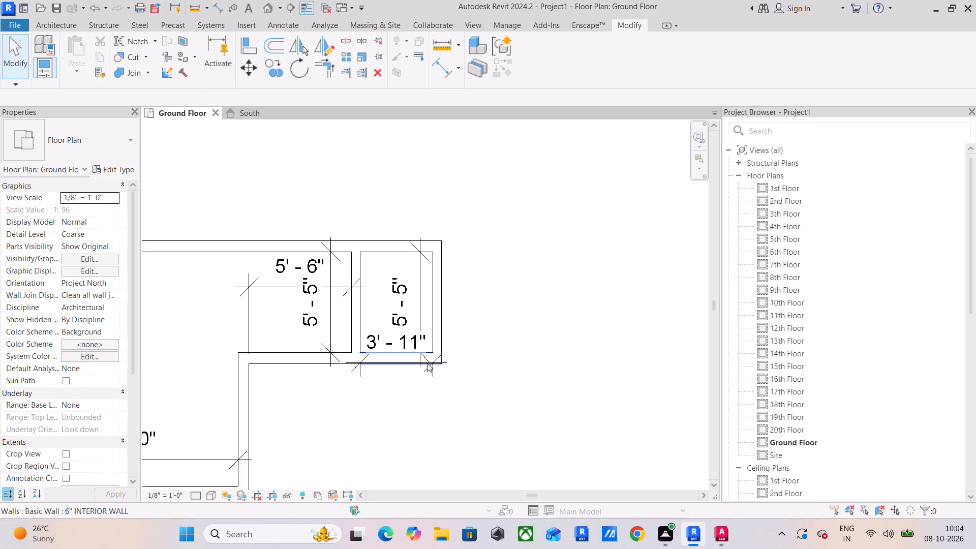
pyautogui.moveTo(381, 363); pyautogui.dragTo(502, 251, button='middle')
pyautogui.moveTo(475, 306); pyautogui.dragTo(453, 314, button='middle')
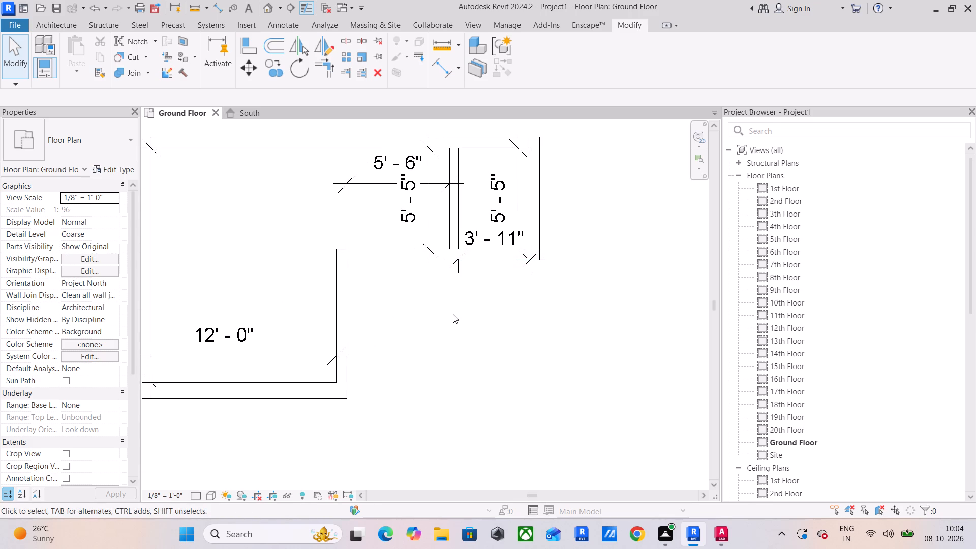
pyautogui.click(333, 302)
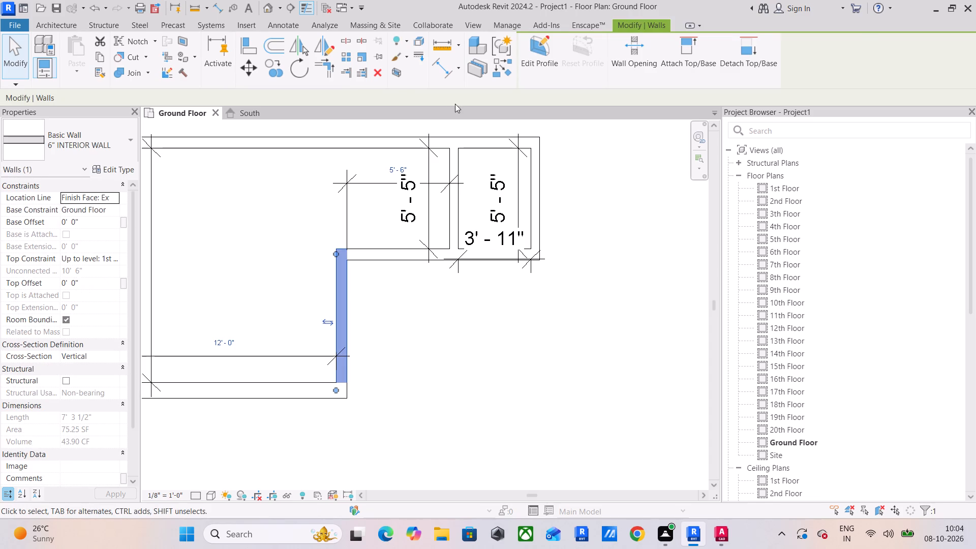
pyautogui.click(275, 389)
pyautogui.moveTo(504, 76); pyautogui.dragTo(498, 84)
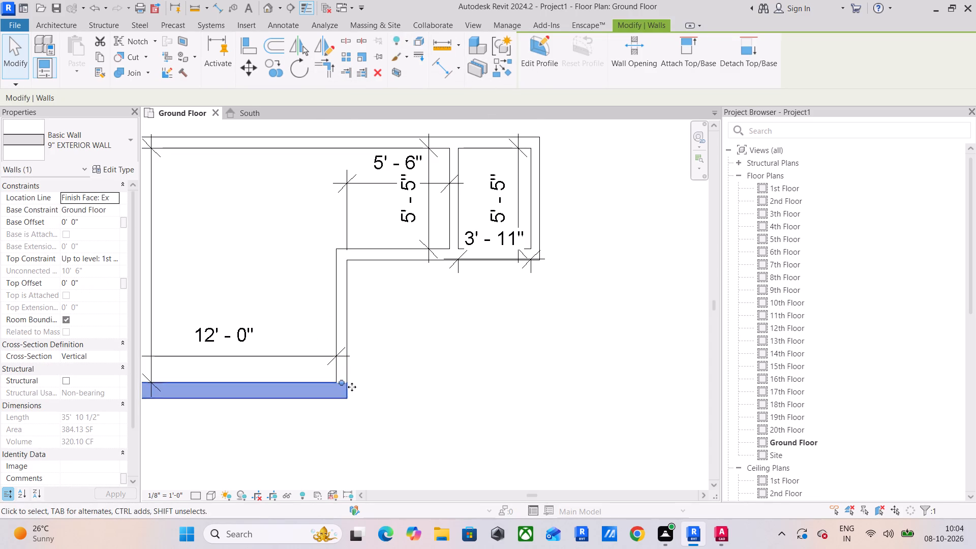
pyautogui.click(504, 70)
pyautogui.moveTo(344, 398); pyautogui.dragTo(374, 398)
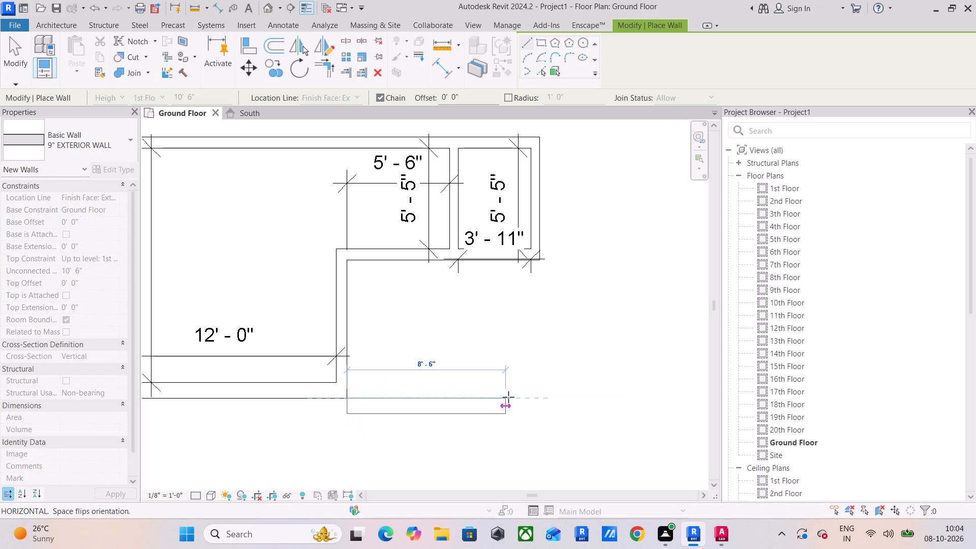
pyautogui.press('space')
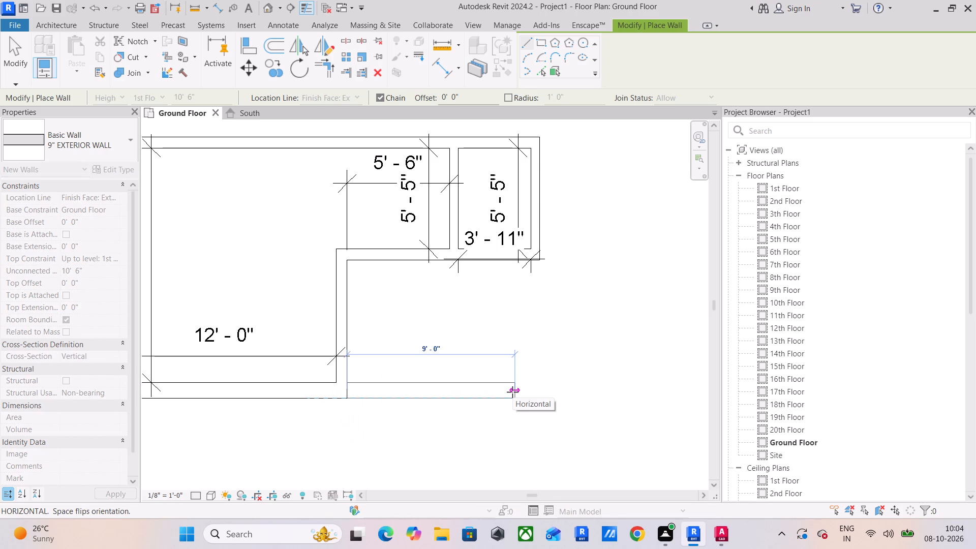
pyautogui.write("9'")
pyautogui.press('Return')
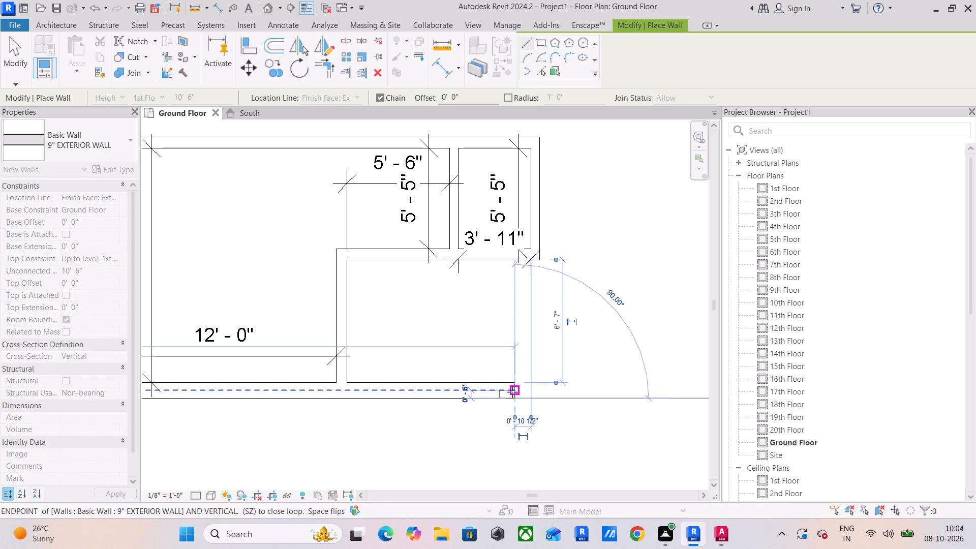
pyautogui.press('space')
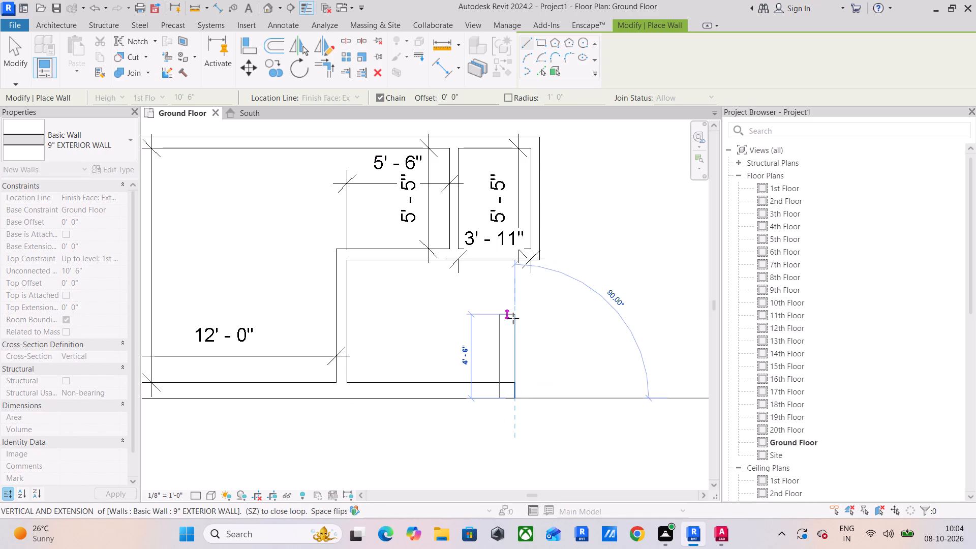
pyautogui.press('Escape')
pyautogui.press('Escape')
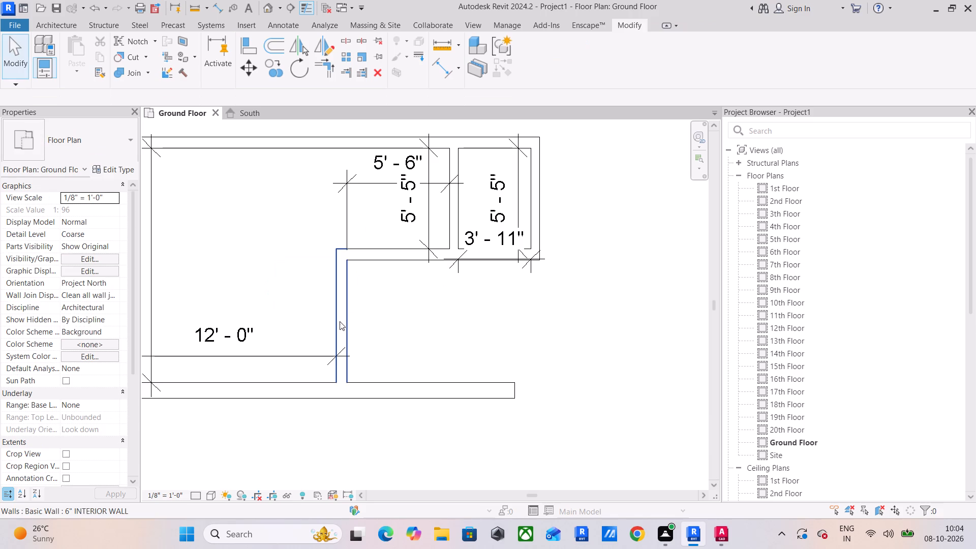
# Draw a 6" interior wall from the end of the new exterior wall to the small end room's lower wall, enclosing a new room.
pyautogui.click(340, 321)
pyautogui.click(500, 76)
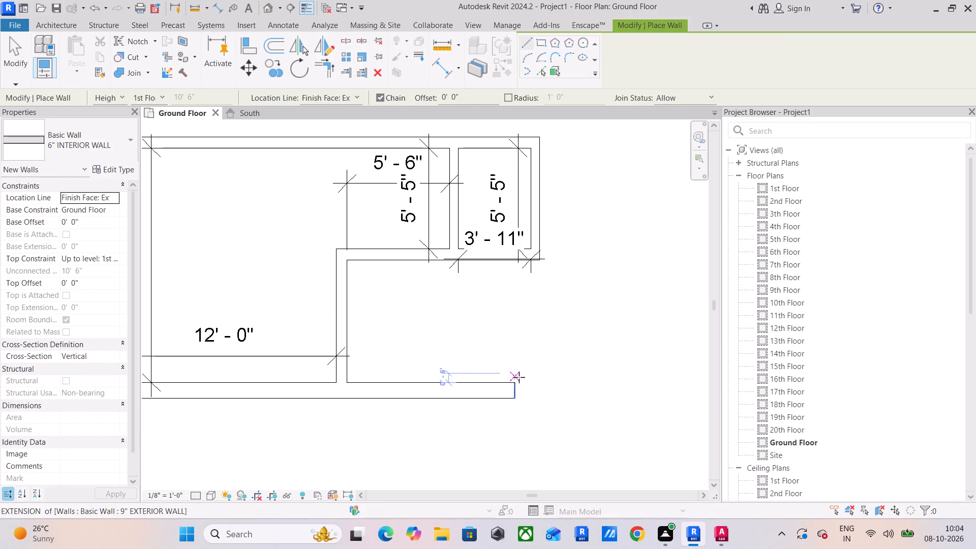
pyautogui.click(518, 378)
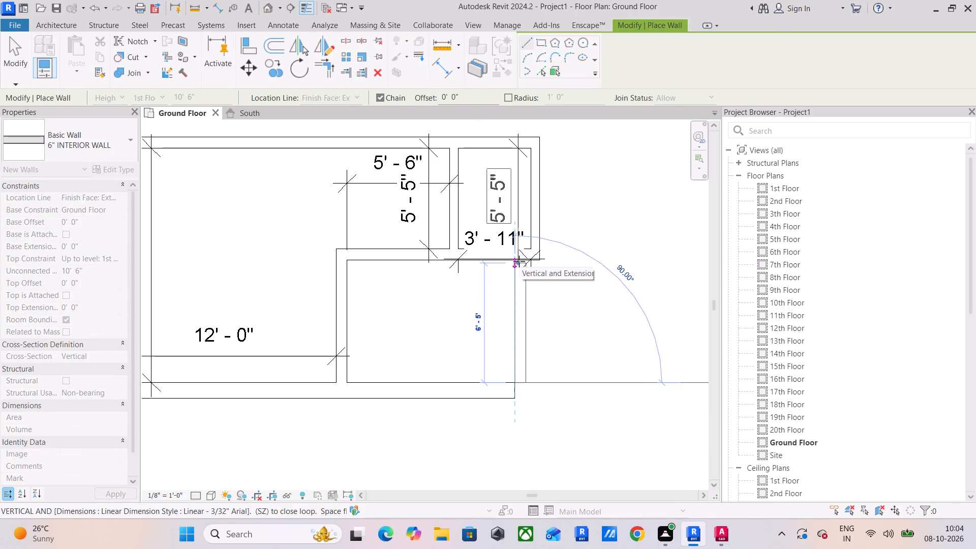
pyautogui.scroll(8, 519, 261)
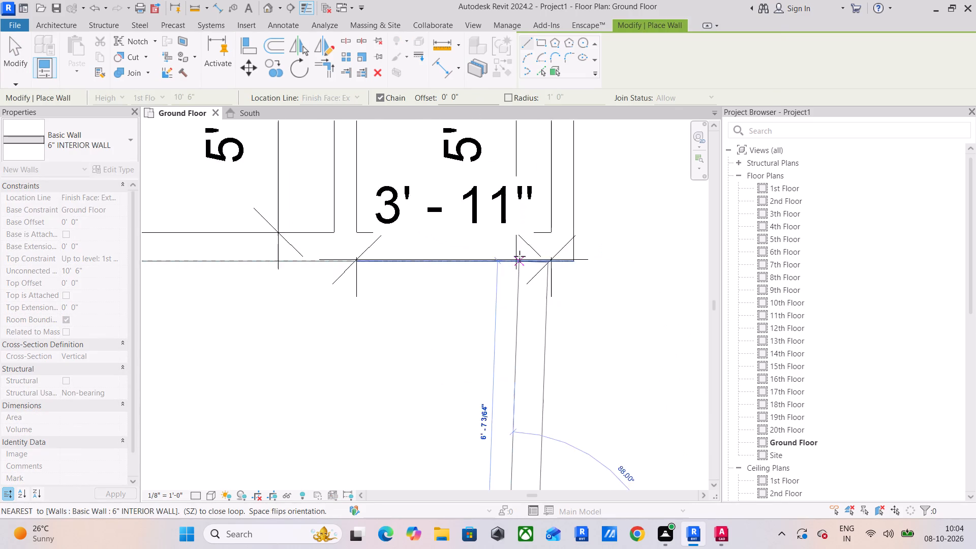
pyautogui.scroll(3, 520, 256)
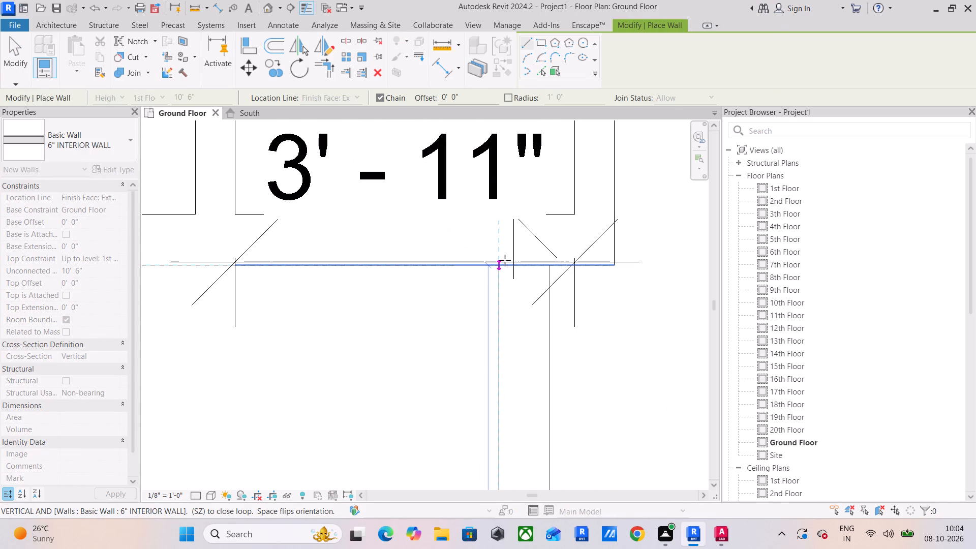
pyautogui.scroll(7, 505, 260)
pyautogui.click(505, 260)
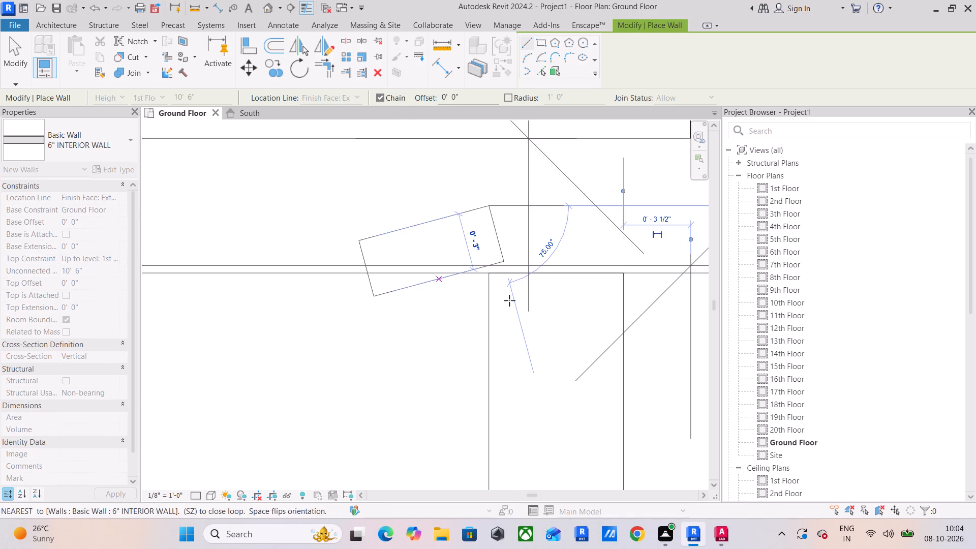
pyautogui.scroll(-5, 511, 370)
pyautogui.press('Escape')
pyautogui.scroll(-9, 511, 370)
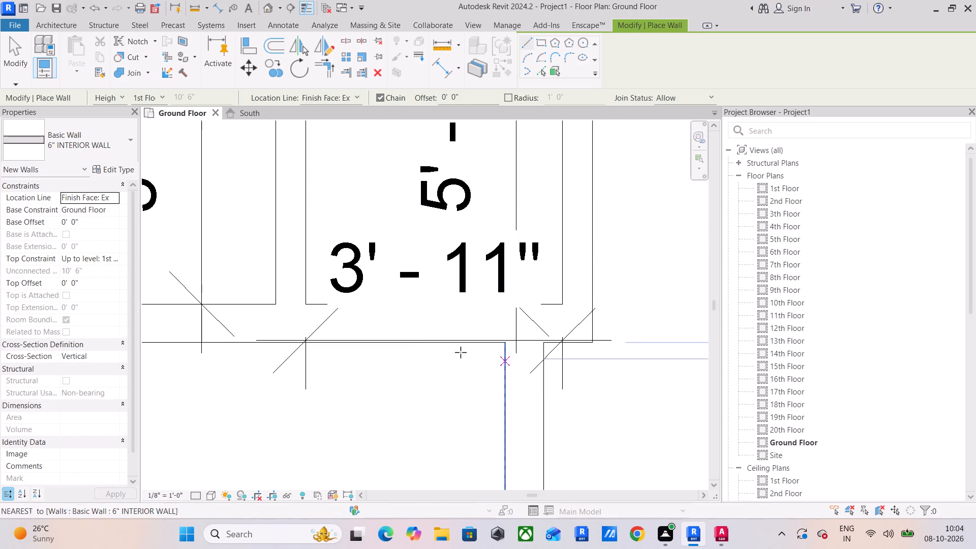
pyautogui.press('Escape')
# Delete the horizontal dimension across the small end room.
pyautogui.click(303, 363)
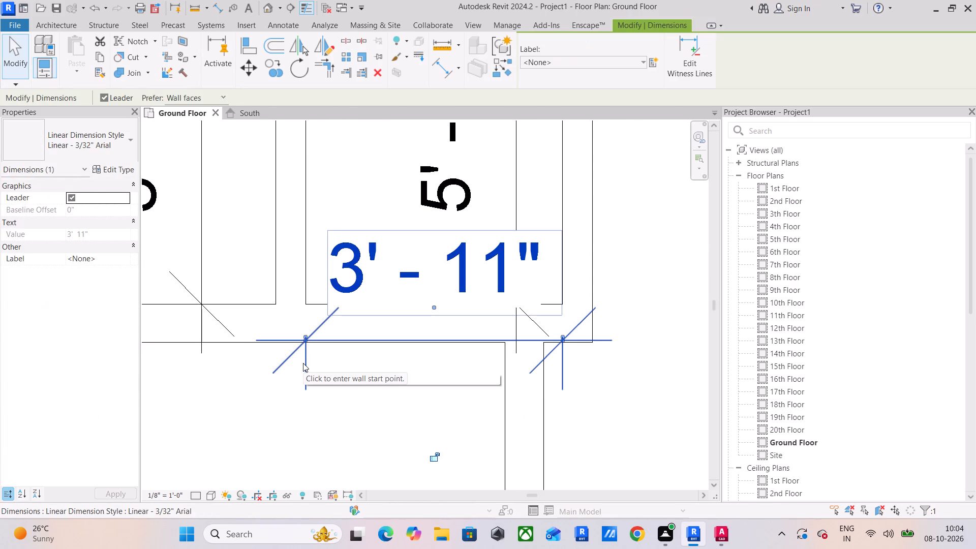
pyautogui.press('Delete')
# Place a horizontal aligned dimension between the new room's two side walls' inner faces, in line with the neighbouring 12' - 0" dimension.
pyautogui.scroll(-7, 303, 363)
pyautogui.moveTo(322, 361); pyautogui.dragTo(505, 218, button='middle')
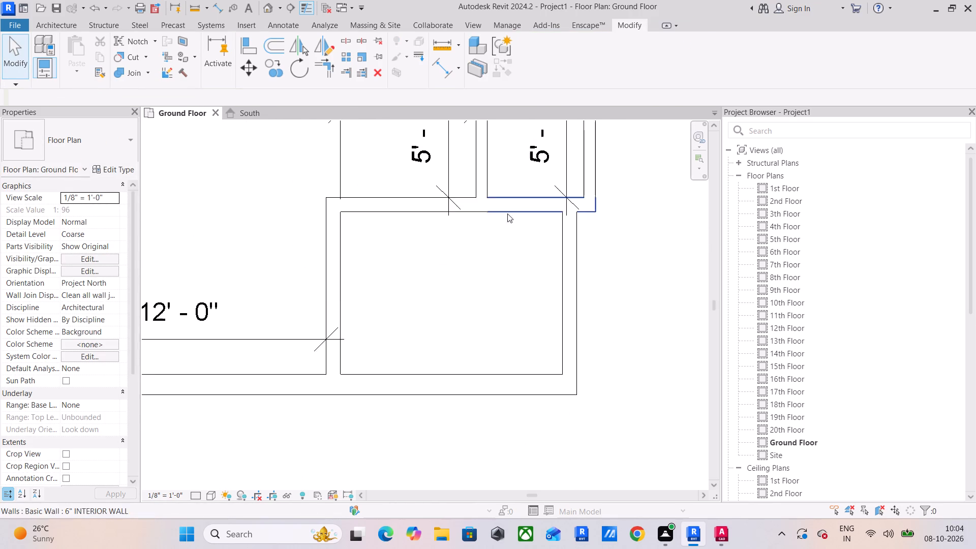
pyautogui.scroll(-1, 502, 236)
pyautogui.moveTo(506, 252); pyautogui.dragTo(478, 265, button='middle')
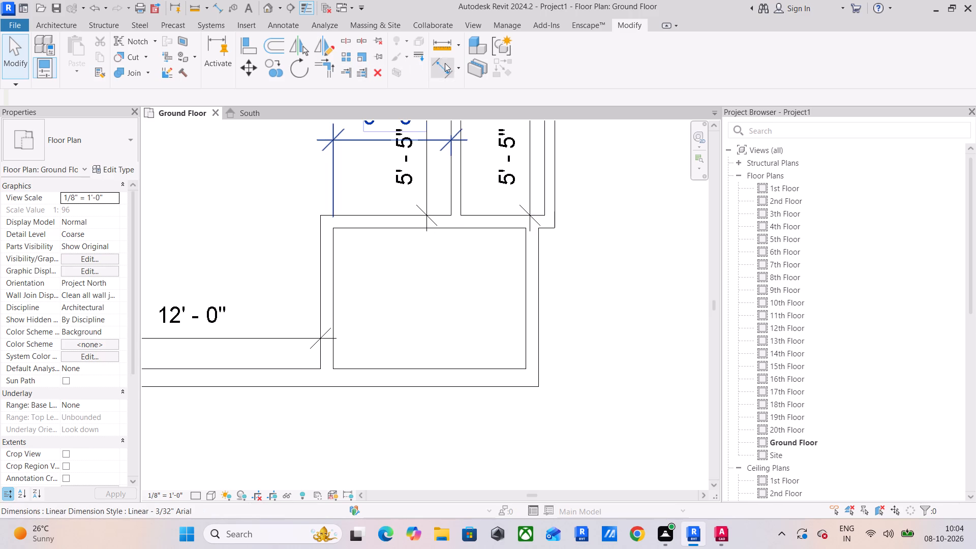
pyautogui.click(445, 63)
pyautogui.click(333, 282)
pyautogui.click(527, 290)
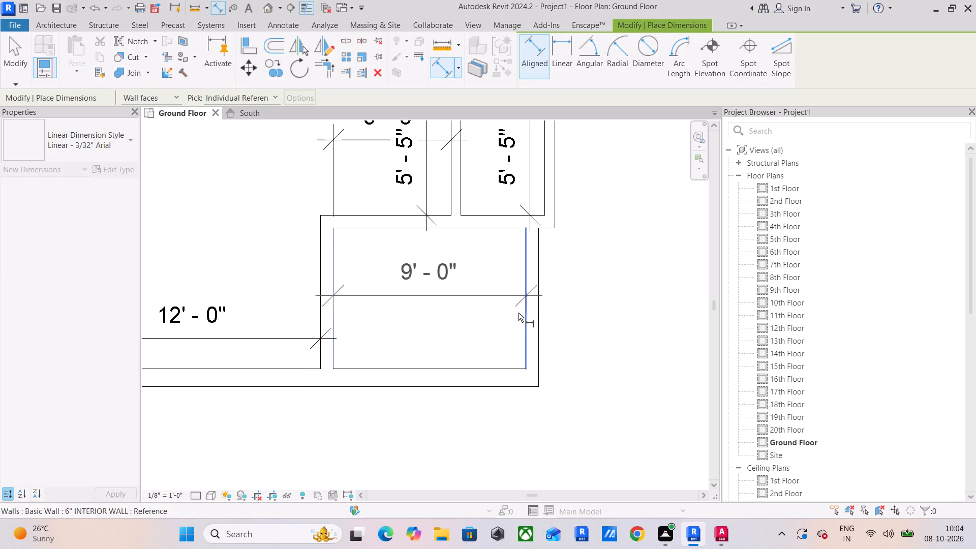
pyautogui.click(502, 343)
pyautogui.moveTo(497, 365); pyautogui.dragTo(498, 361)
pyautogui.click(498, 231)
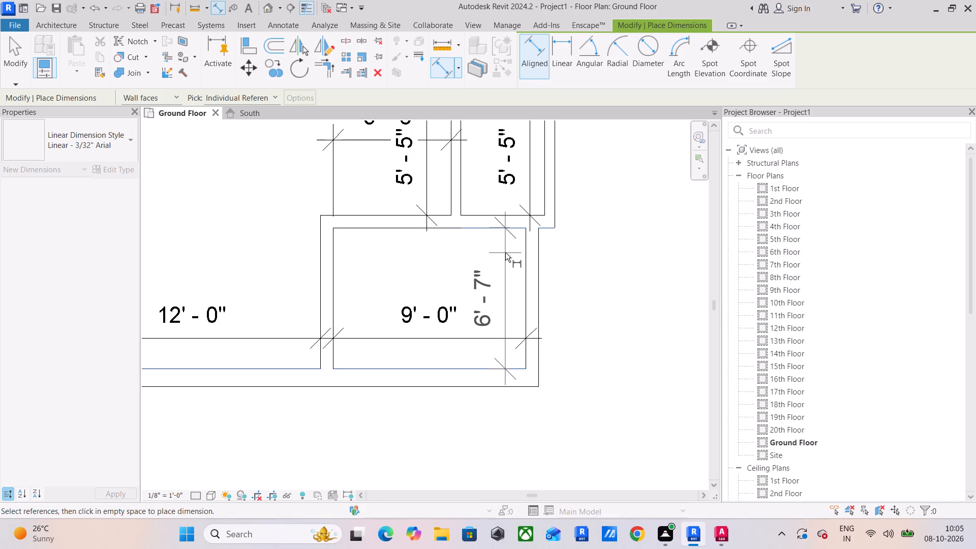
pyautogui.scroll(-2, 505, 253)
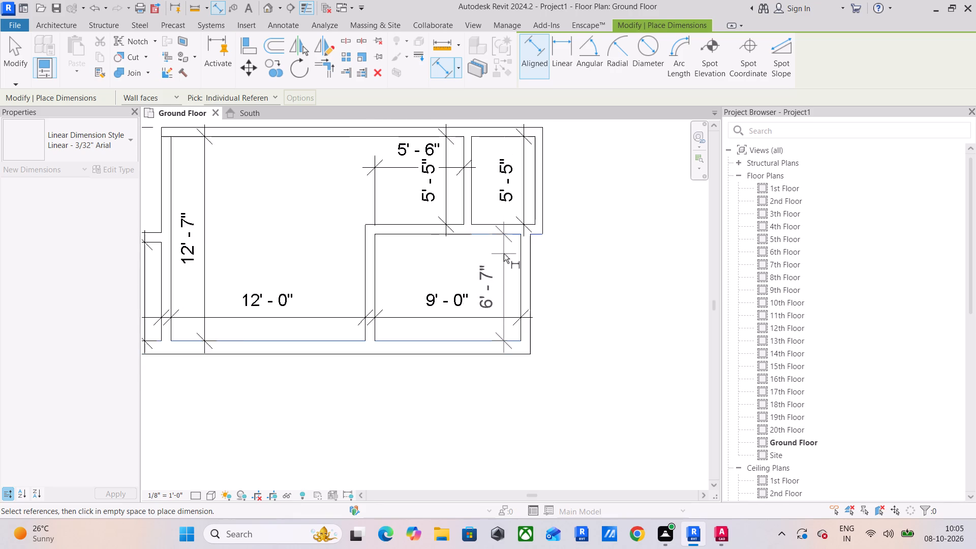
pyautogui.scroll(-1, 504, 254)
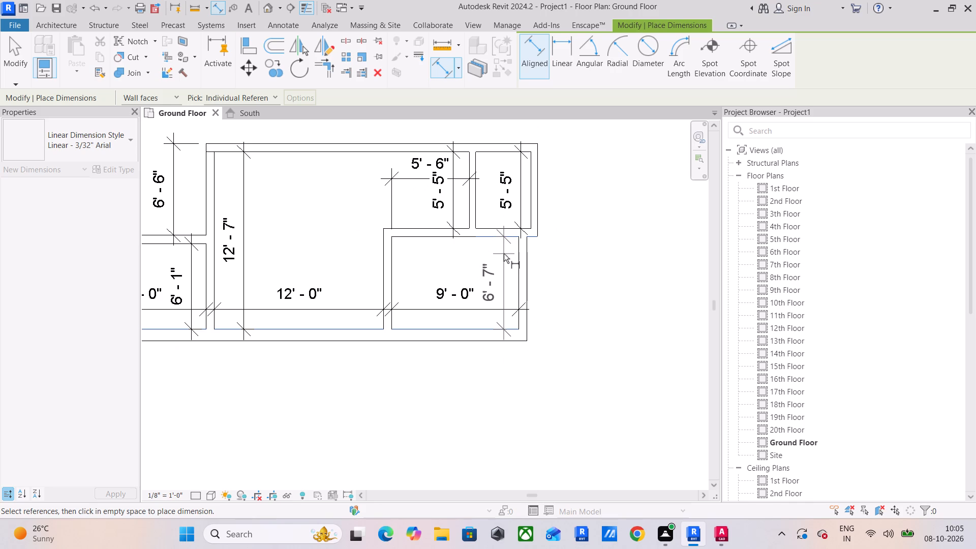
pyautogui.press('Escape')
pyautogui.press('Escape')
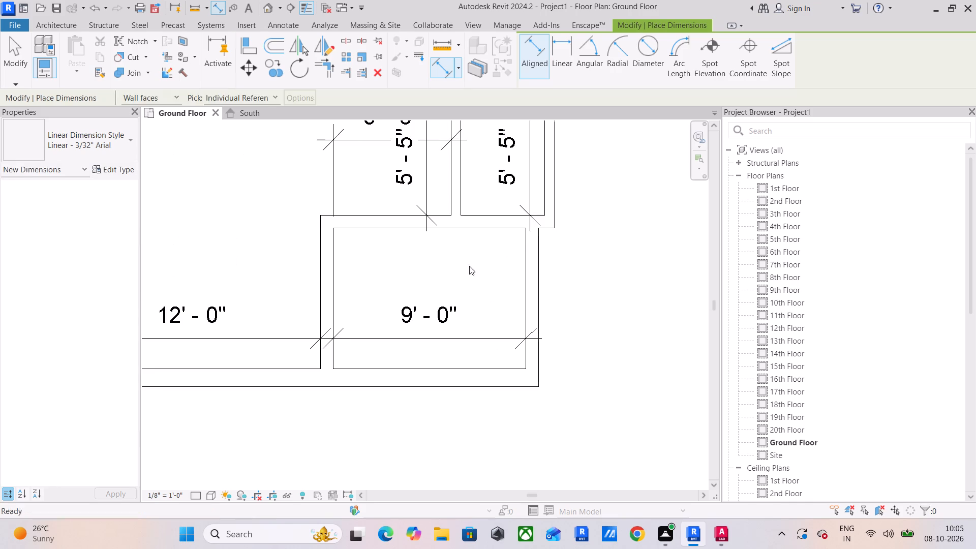
# Place a vertical aligned dimension between the inner faces of the new room's lower and upper walls.
pyautogui.scroll(-2, 460, 267)
pyautogui.moveTo(507, 267); pyautogui.dragTo(589, 271, button='middle')
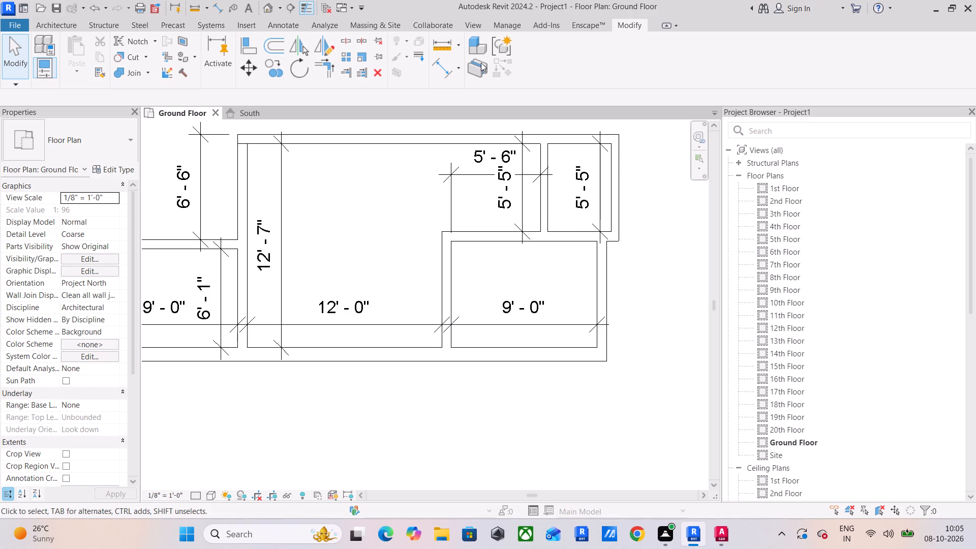
pyautogui.click(449, 74)
pyautogui.moveTo(582, 346); pyautogui.dragTo(582, 342)
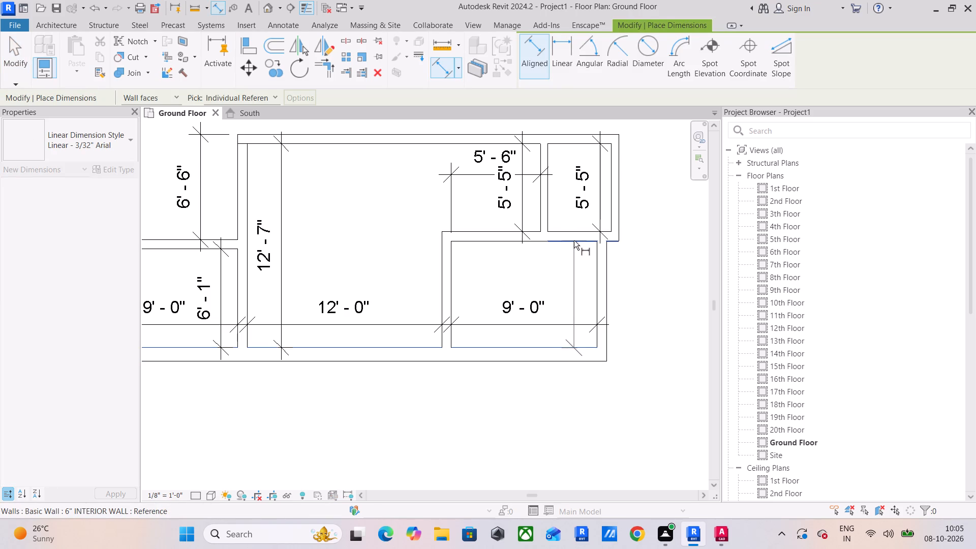
pyautogui.click(575, 240)
pyautogui.click(585, 281)
pyautogui.press('Escape')
pyautogui.scroll(-1, 481, 284)
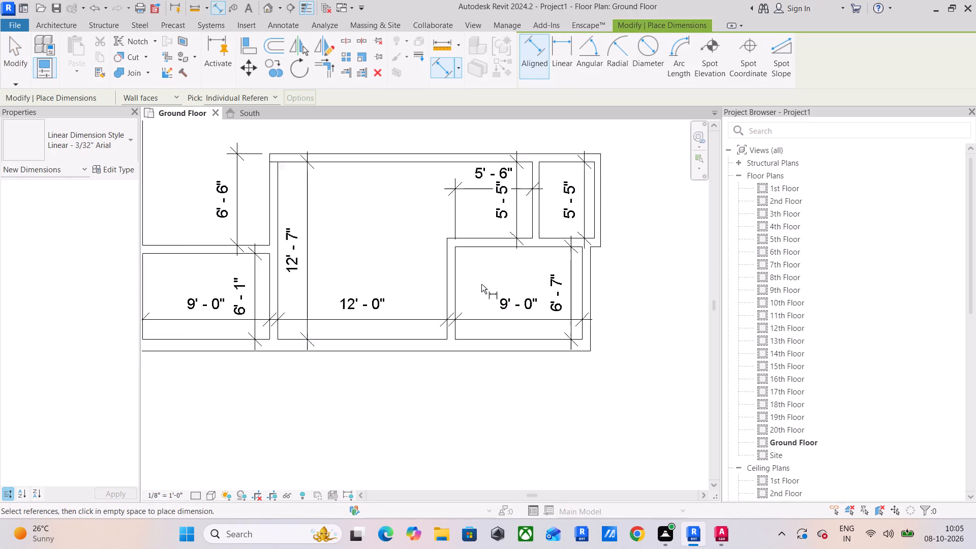
pyautogui.scroll(-2, 481, 284)
pyautogui.press('Escape')
pyautogui.press('Escape')
# Move the large room's upper wall by setting the room's vertical inner dimension to 12'.
pyautogui.click(379, 185)
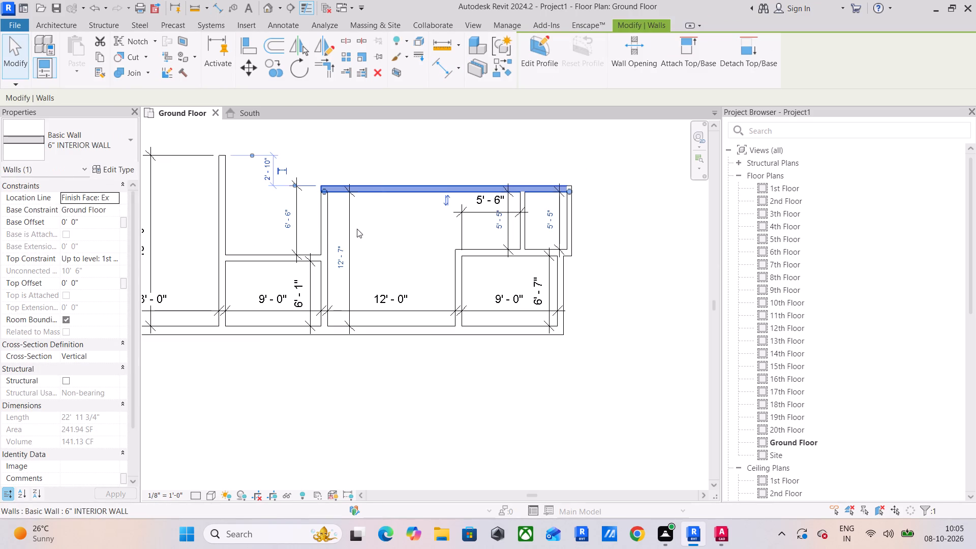
pyautogui.click(342, 252)
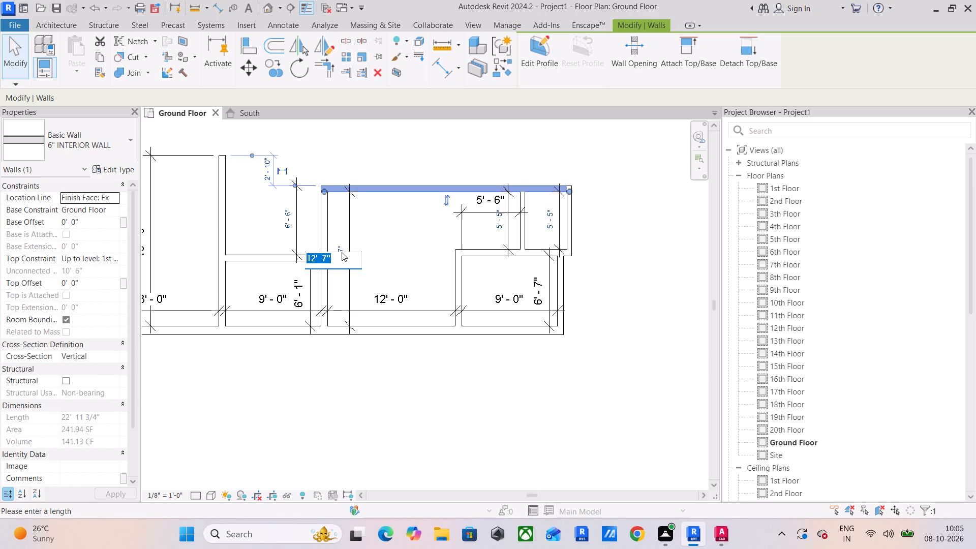
pyautogui.write("12'")
pyautogui.press('Return')
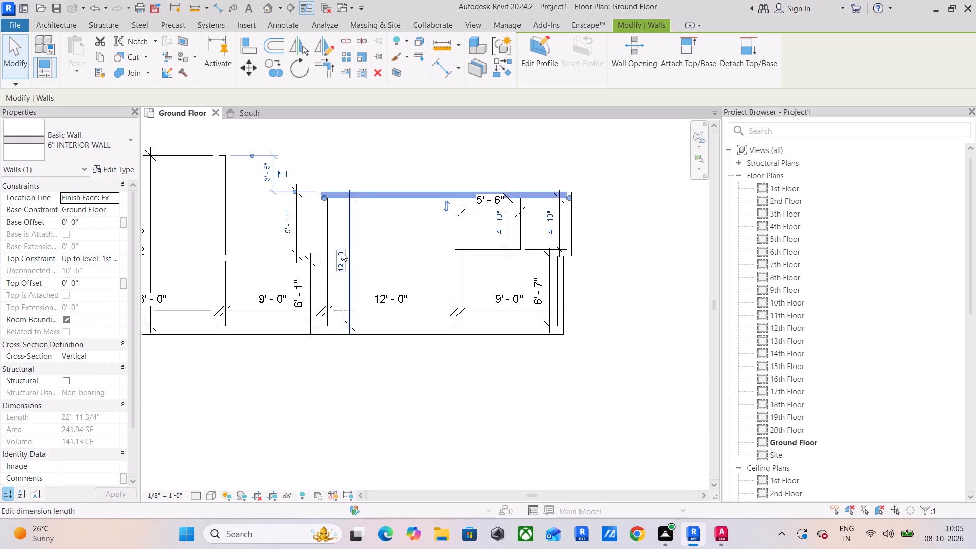
pyautogui.press('Escape')
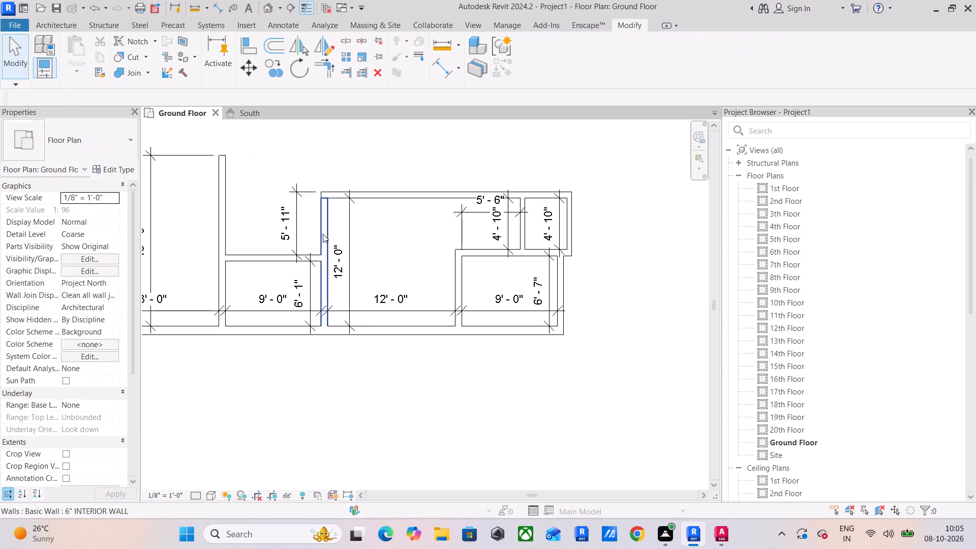
# Extend the 6" wall between the large room and the neighbouring 9' room past the large room's upper wall, to about 15' 6" long.
pyautogui.click(321, 228)
pyautogui.scroll(3, 316, 194)
pyautogui.moveTo(322, 192); pyautogui.dragTo(322, 159)
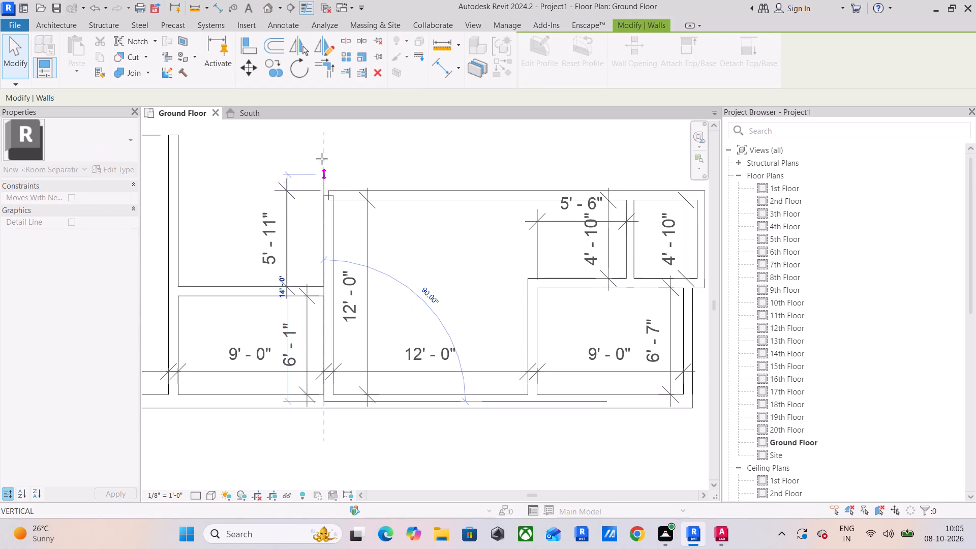
pyautogui.moveTo(322, 159); pyautogui.dragTo(322, 152)
pyautogui.scroll(-2, 338, 227)
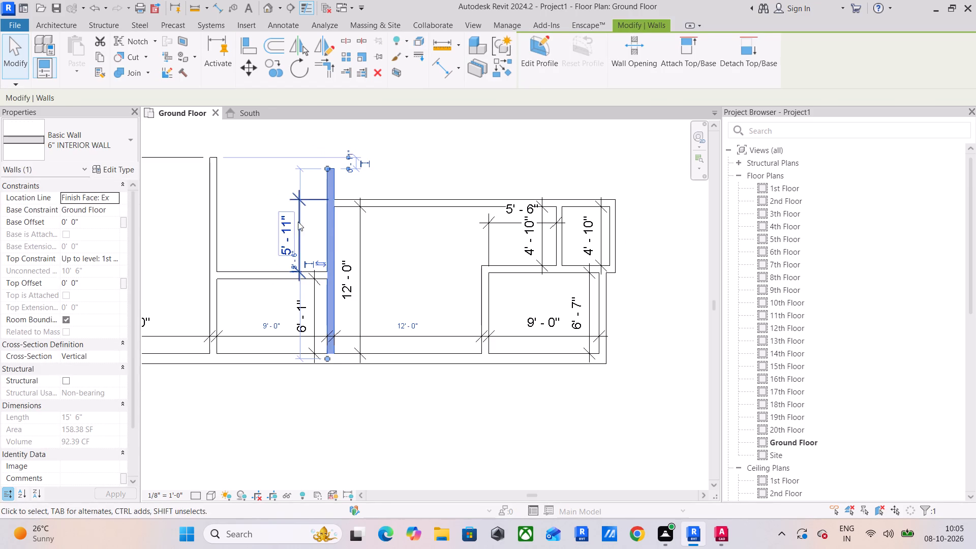
pyautogui.scroll(2, 297, 190)
pyautogui.press('Escape')
# Move the upper witness line of the vertical dimension above the neighbouring 9' room to the extended wall's upper end.
pyautogui.click(295, 202)
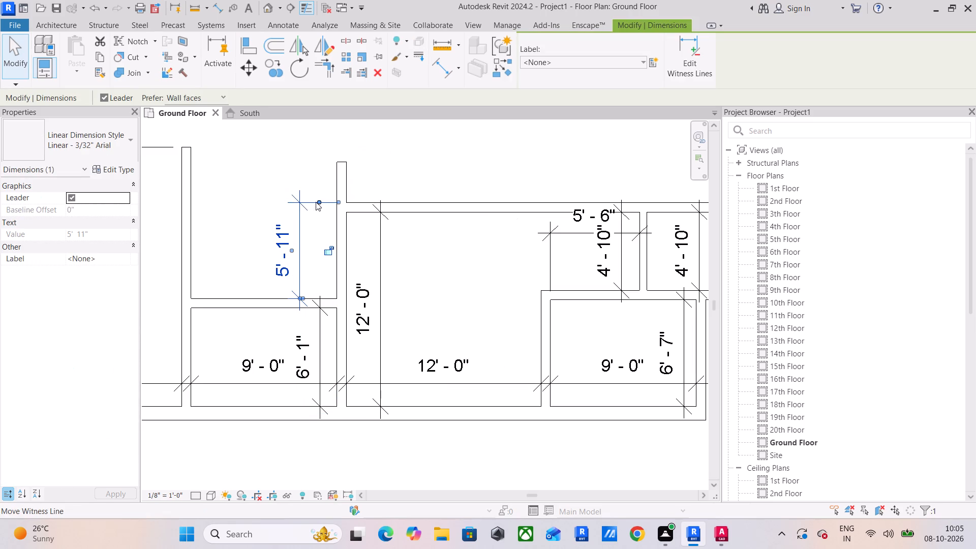
pyautogui.moveTo(317, 202); pyautogui.dragTo(338, 161)
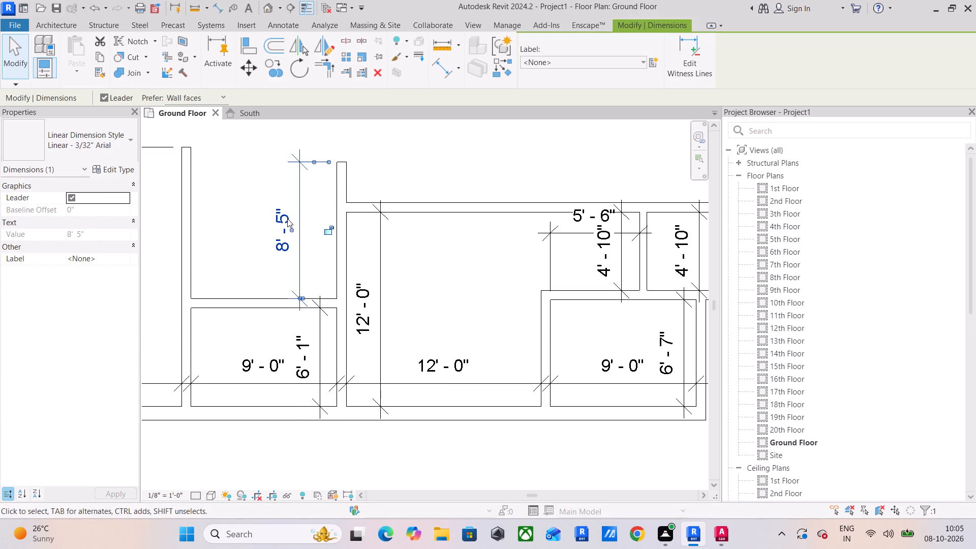
# Shorten the 6" wall beside the large room by setting the vertical dimension above the neighbouring 9' room to 6'.
pyautogui.click(344, 250)
pyautogui.click(294, 224)
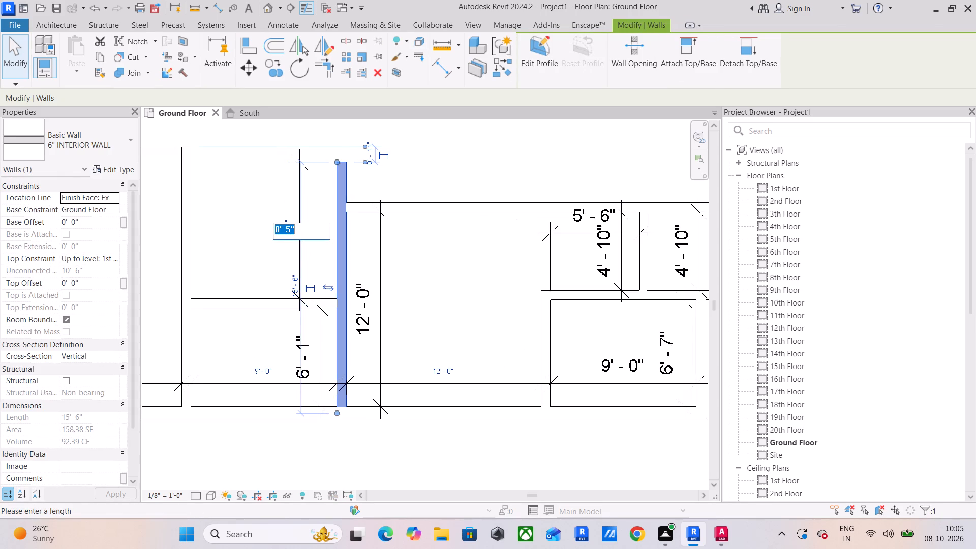
pyautogui.press('6')
pyautogui.press("'")
pyautogui.press('Return')
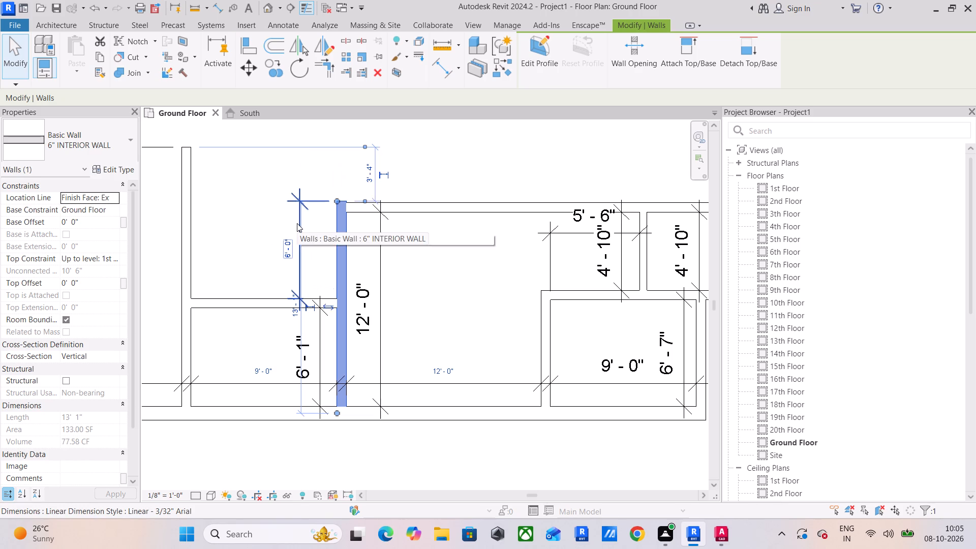
pyautogui.press('Escape')
# Move the 6" wall below the 5' 6" wide space by setting that space's vertical inner dimension to 5' 5".
pyautogui.moveTo(473, 289); pyautogui.dragTo(462, 219, button='middle')
pyautogui.moveTo(419, 239); pyautogui.dragTo(483, 236, button='middle')
pyautogui.moveTo(497, 233); pyautogui.dragTo(299, 233, button='middle')
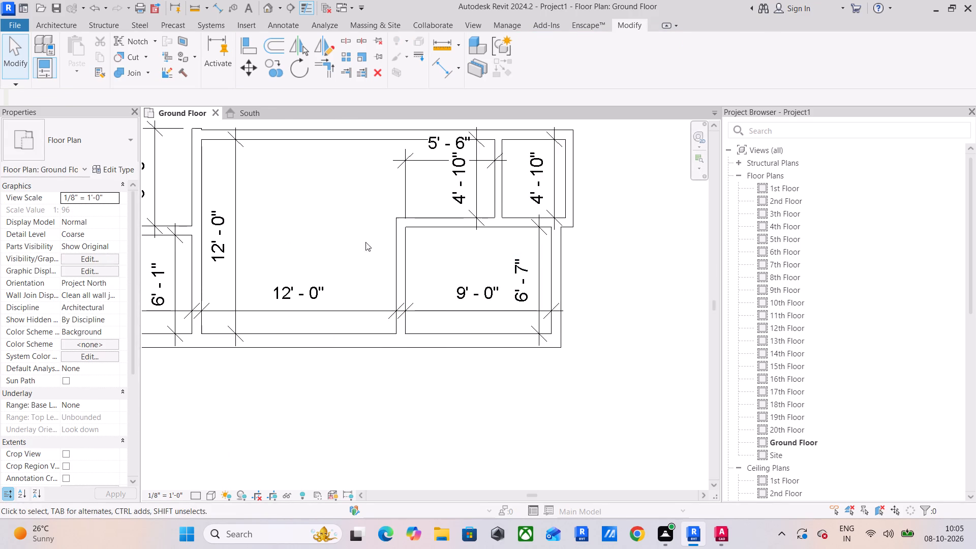
pyautogui.moveTo(300, 246); pyautogui.dragTo(372, 267, button='middle')
pyautogui.click(571, 223)
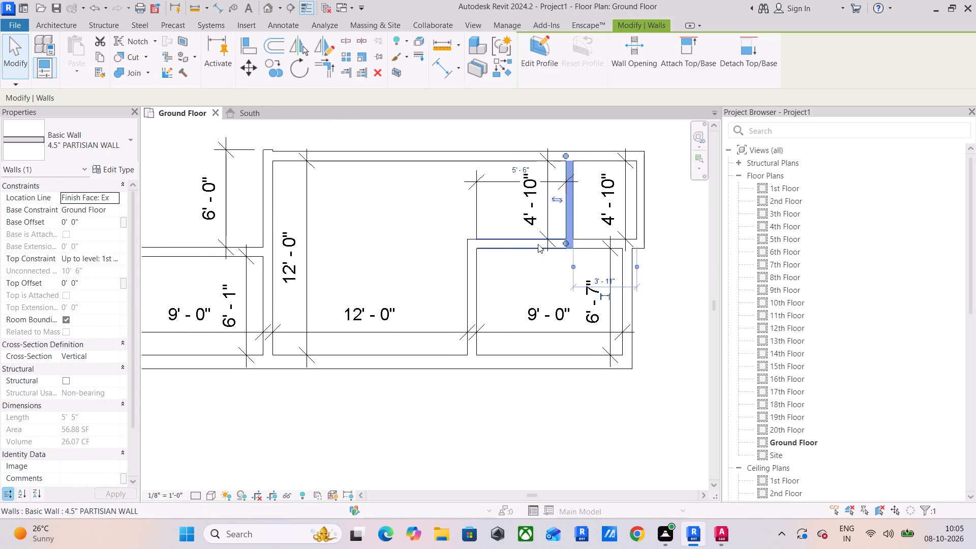
pyautogui.click(520, 244)
pyautogui.click(540, 207)
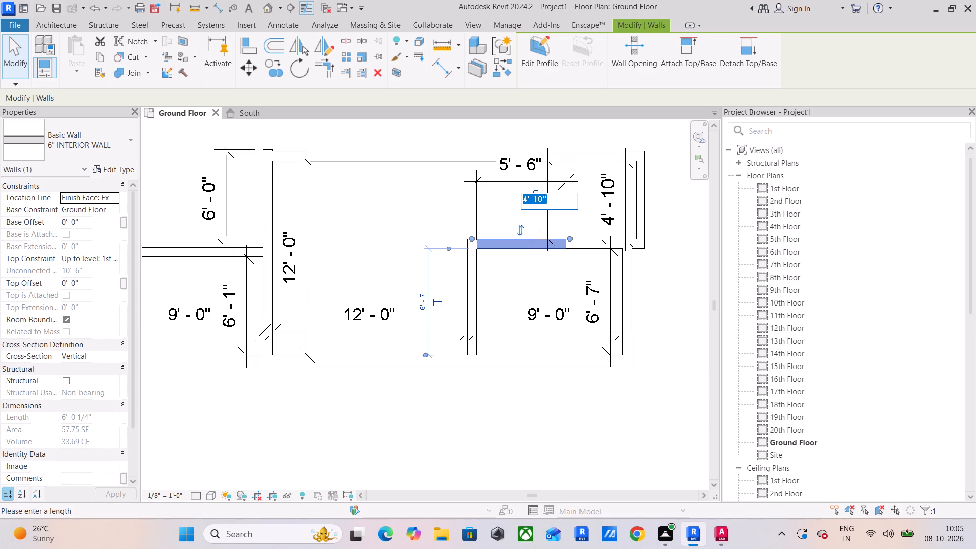
pyautogui.press('5')
pyautogui.write('\'5"')
pyautogui.press('Return')
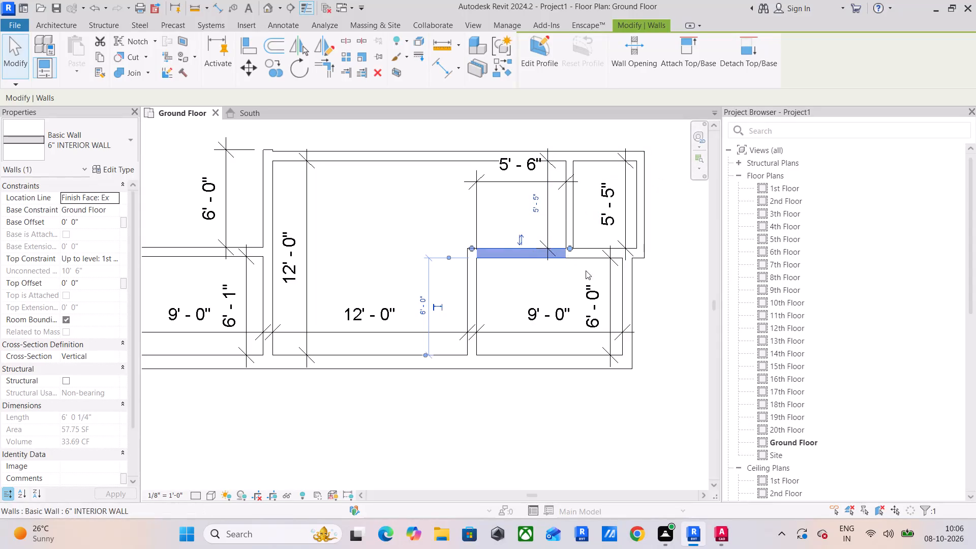
pyautogui.moveTo(588, 273); pyautogui.dragTo(528, 228, button='middle')
pyautogui.press('Escape')
# Review the adjusted dimensions of the 9' and 12' rooms and the small spaces above them on the Ground Floor plan.
pyautogui.scroll(-1, 533, 263)
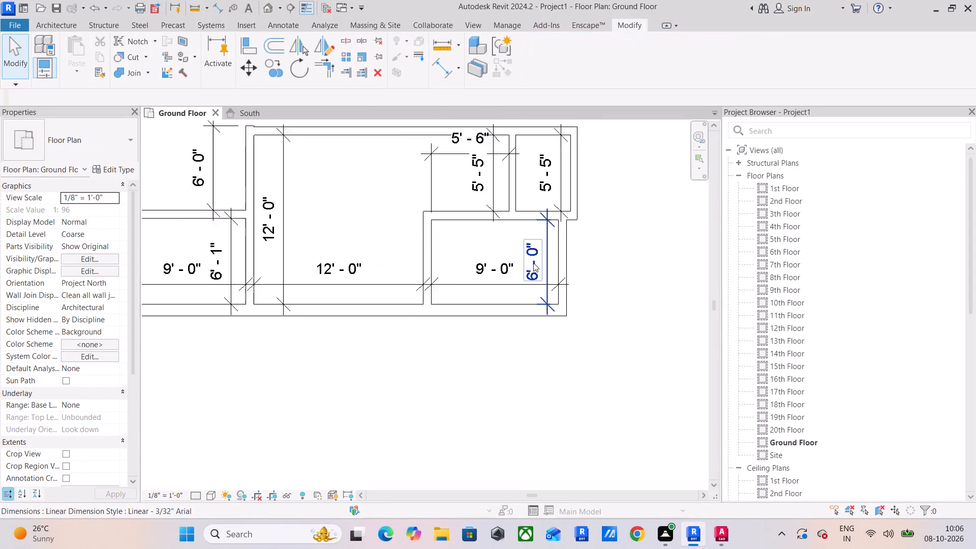
pyautogui.scroll(-1, 533, 263)
pyautogui.moveTo(533, 263); pyautogui.dragTo(581, 259, button='middle')
pyautogui.moveTo(492, 272); pyautogui.dragTo(450, 273, button='middle')
pyautogui.scroll(1, 255, 256)
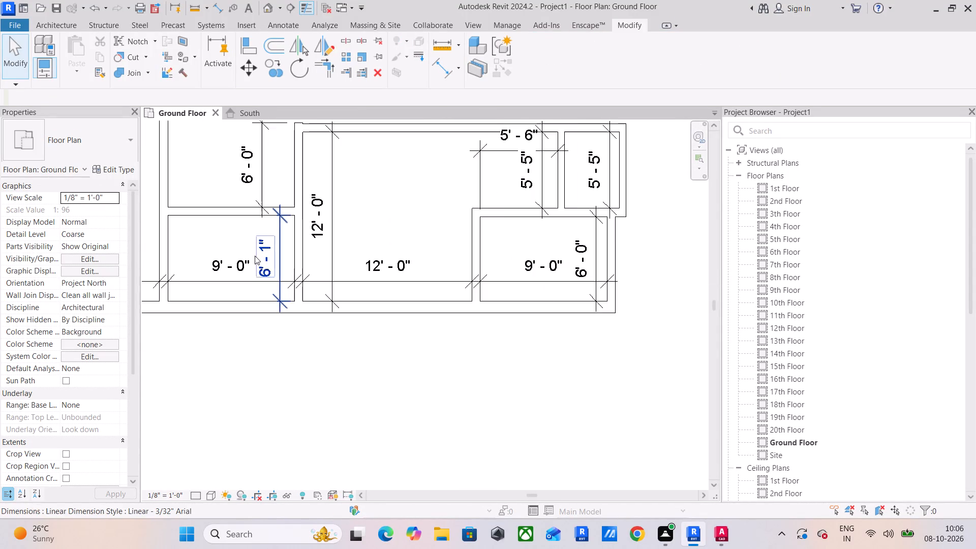
pyautogui.scroll(1, 255, 256)
pyautogui.moveTo(339, 249); pyautogui.dragTo(283, 242, button='middle')
pyautogui.moveTo(480, 186); pyautogui.dragTo(435, 284, button='middle')
pyautogui.scroll(-1, 388, 272)
pyautogui.moveTo(388, 272); pyautogui.dragTo(466, 231, button='middle')
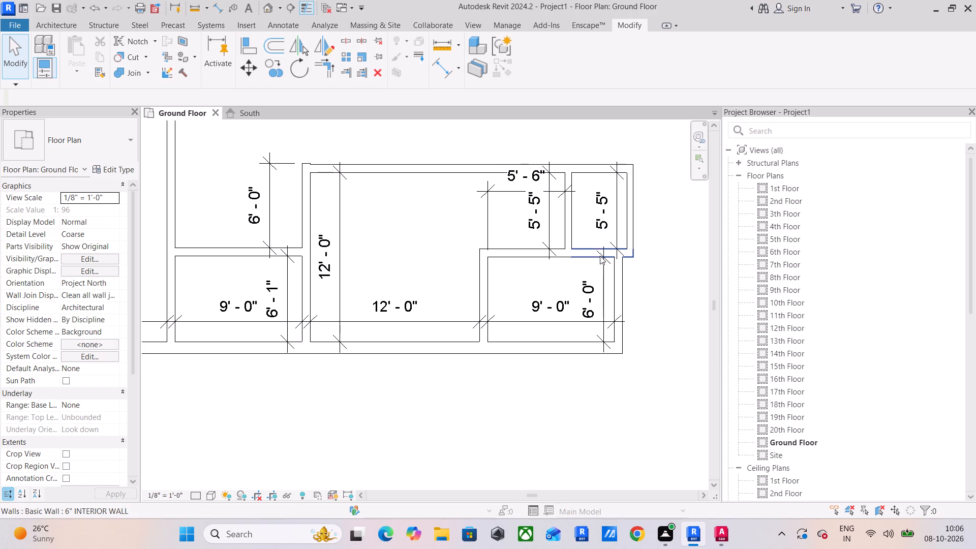
# Draw a 13' horizontal 6" INTERIOR WALL outward from the lower outer corner of the small end room.
pyautogui.moveTo(634, 253); pyautogui.dragTo(520, 250, button='middle')
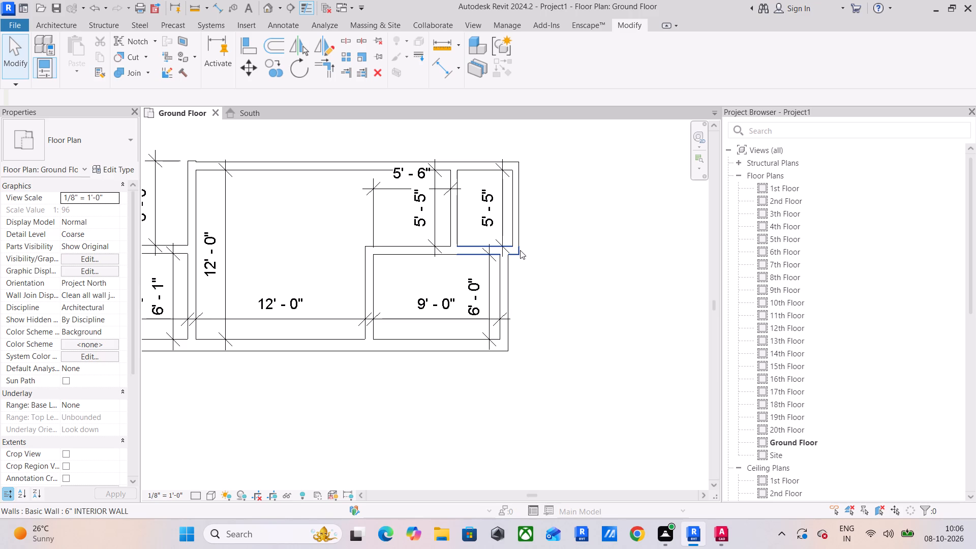
pyautogui.moveTo(586, 222); pyautogui.dragTo(468, 298, button='middle')
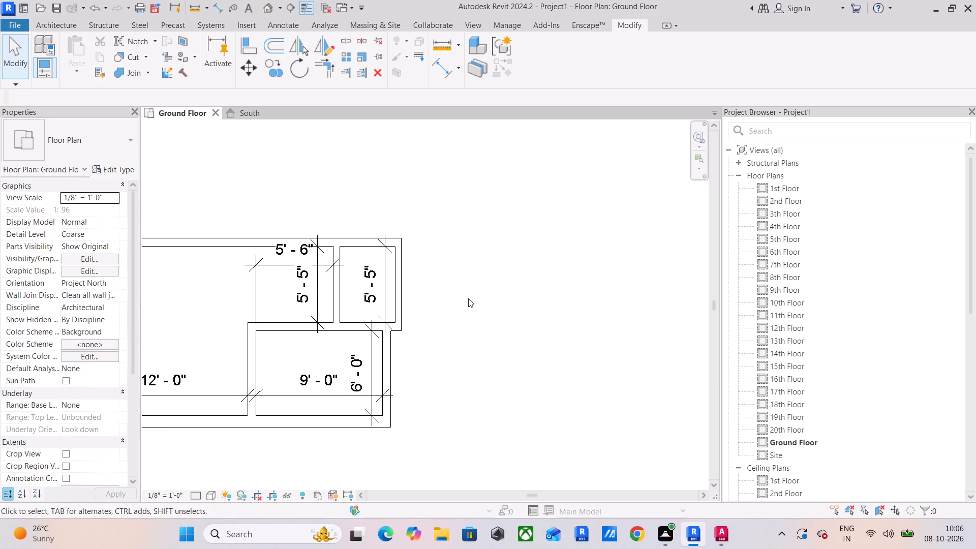
pyautogui.click(351, 324)
pyautogui.click(497, 73)
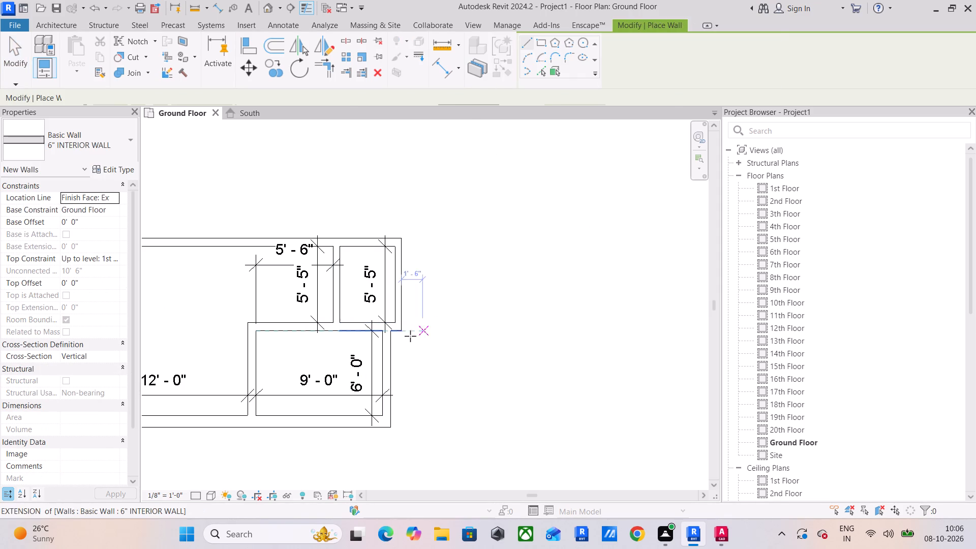
pyautogui.click(405, 335)
pyautogui.press('space')
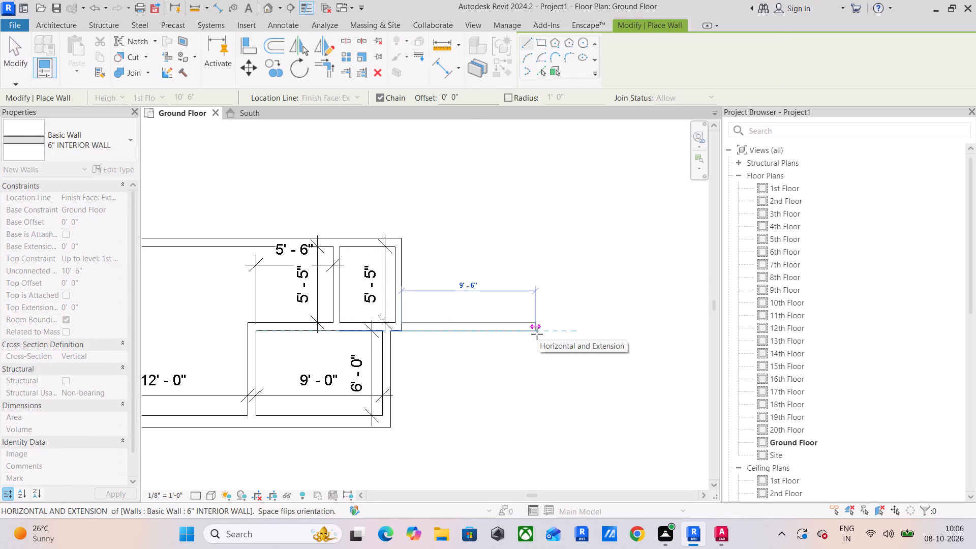
pyautogui.write("13'")
pyautogui.press('Return')
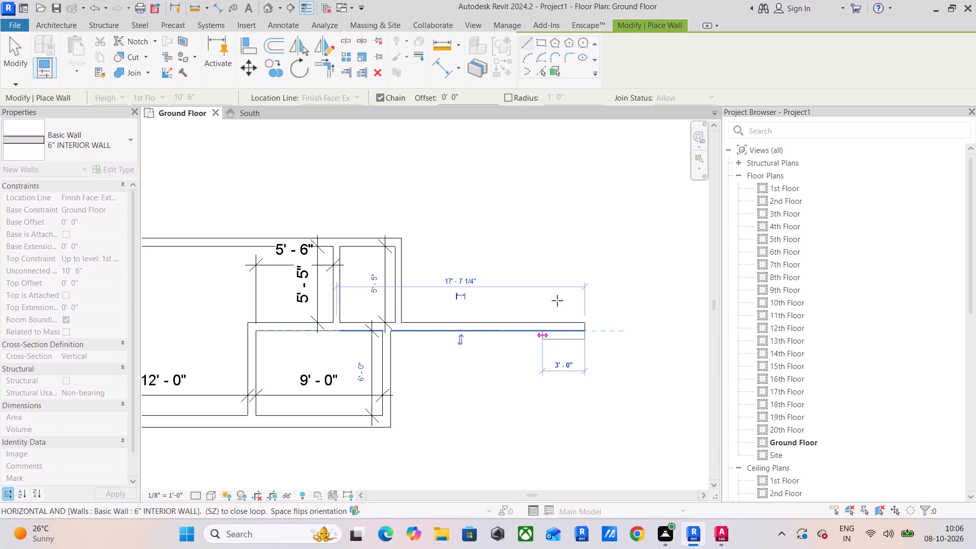
pyautogui.press('Escape')
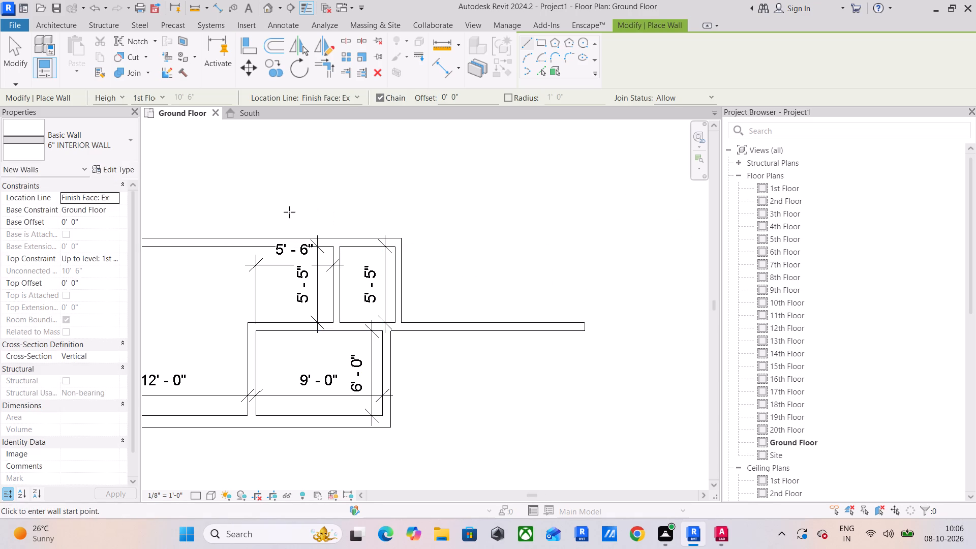
# Draw a 15' 6" vertical 9" EXTERIOR WALL upward from the free end of the new 13' wall.
pyautogui.click(127, 155)
pyautogui.scroll(2, 114, 202)
pyautogui.click(81, 257)
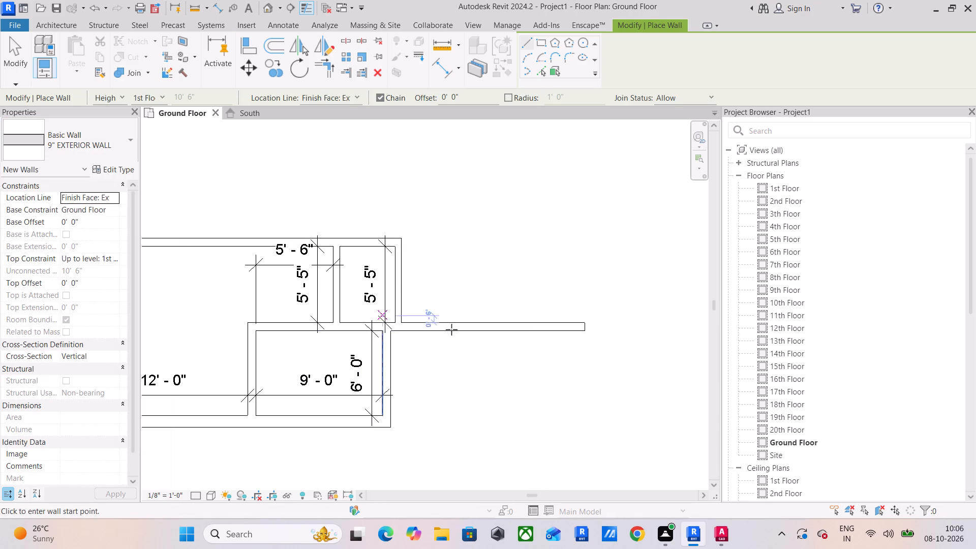
pyautogui.click(586, 320)
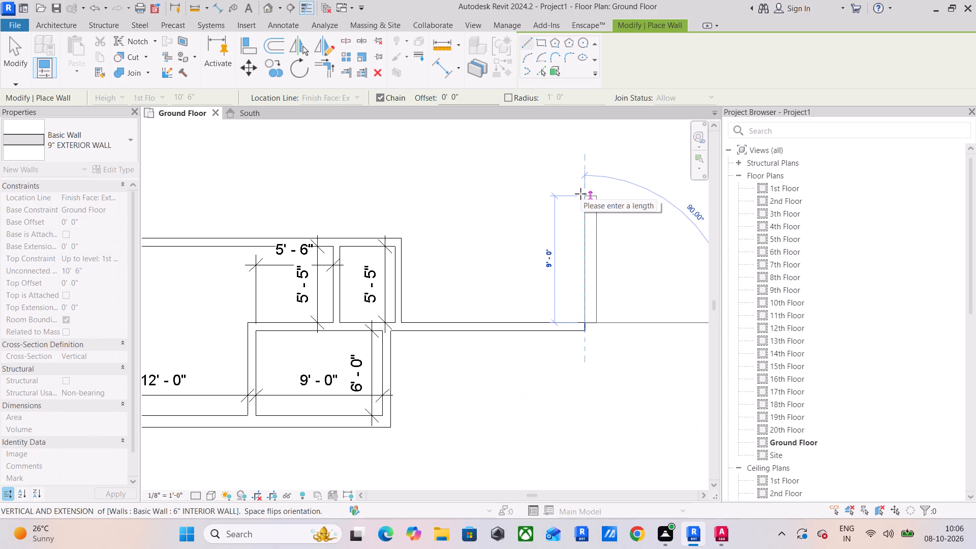
pyautogui.write('15\'6"')
pyautogui.press('Return')
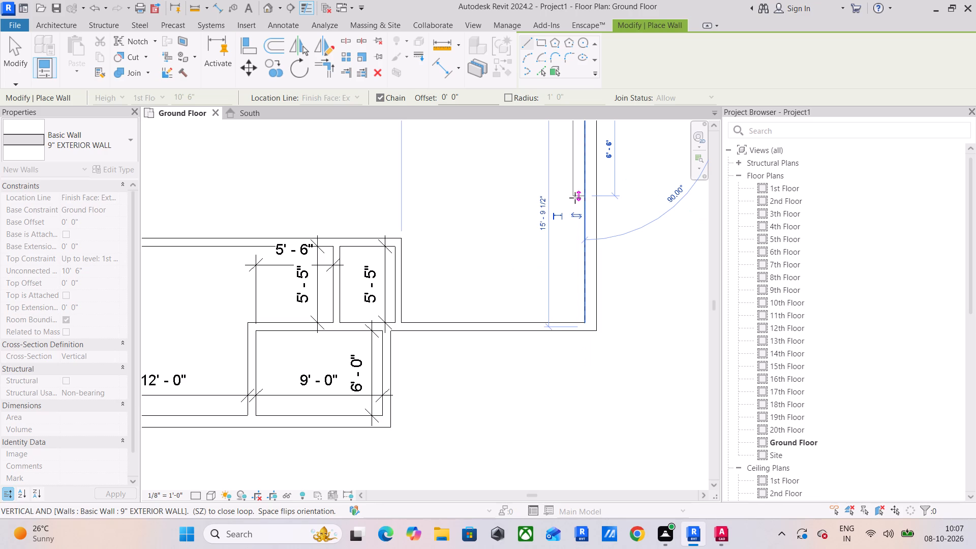
pyautogui.scroll(-3, 575, 198)
pyautogui.moveTo(575, 195); pyautogui.dragTo(548, 310, button='middle')
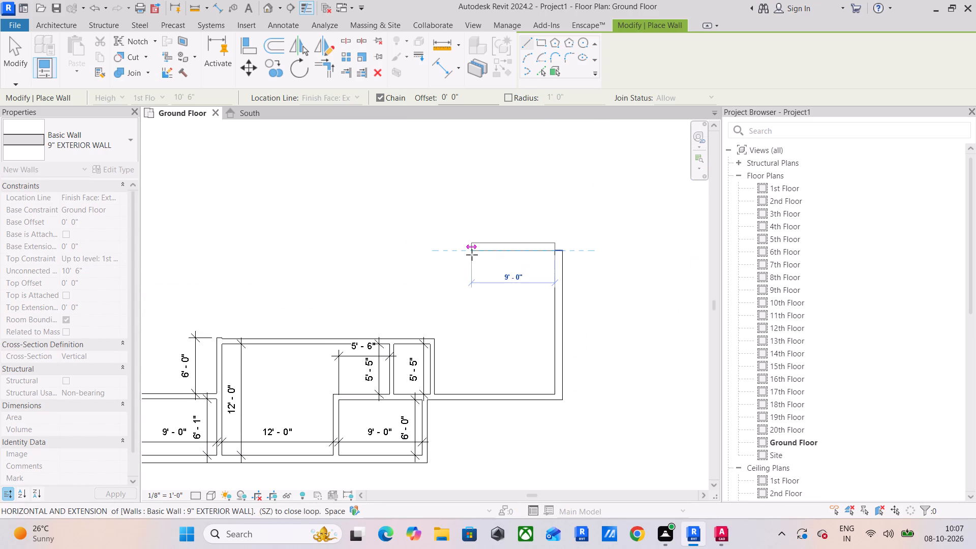
pyautogui.press('Escape')
# Close the new room with 6" INTERIOR WALL: 13' back from the exterior wall's upper end, and about 9' 6" down to the small room's corner.
pyautogui.click(120, 147)
pyautogui.scroll(1, 119, 217)
pyautogui.click(97, 235)
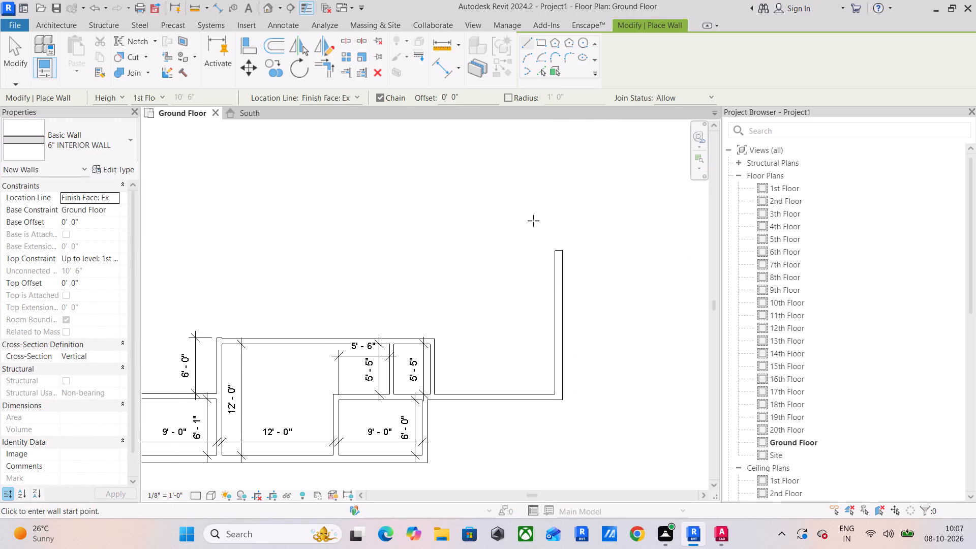
pyautogui.click(554, 250)
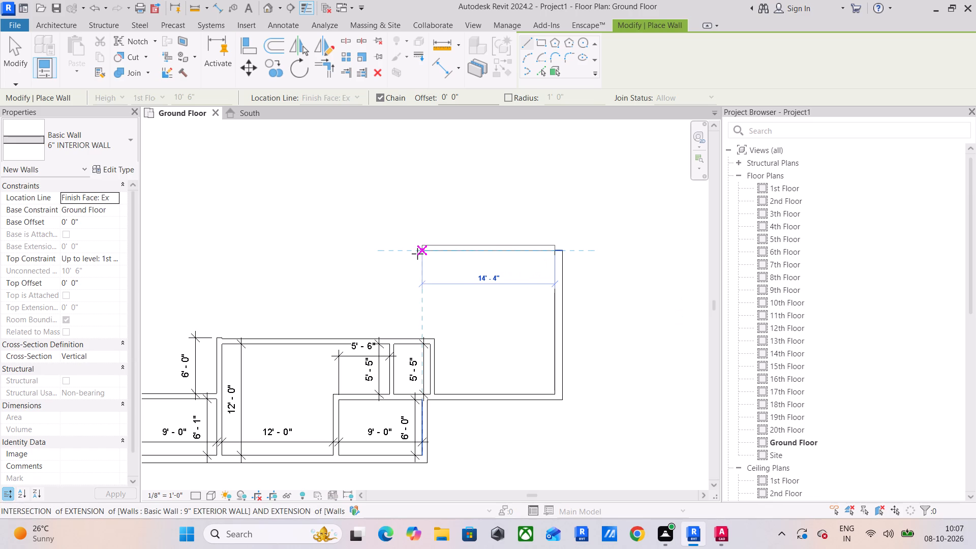
pyautogui.write("13'")
pyautogui.press('Return')
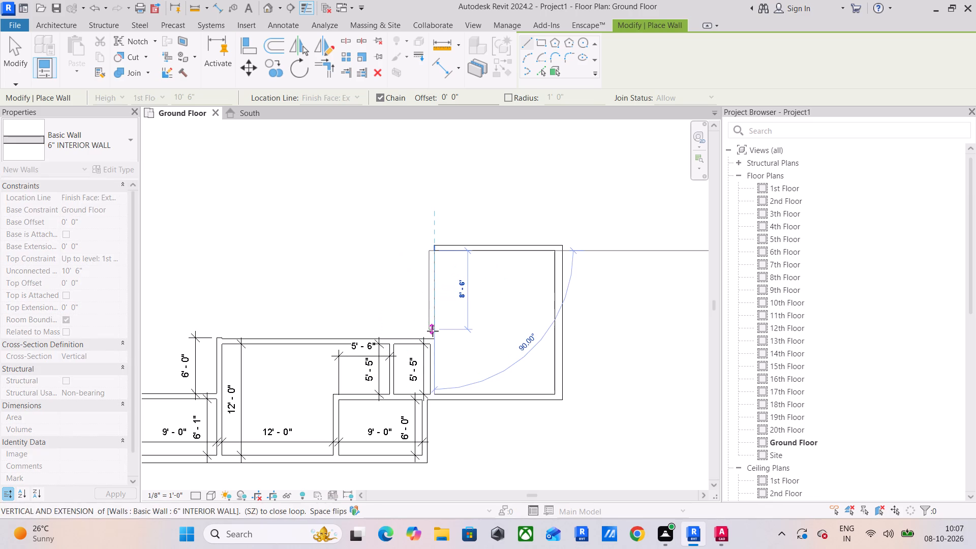
pyautogui.scroll(4, 435, 340)
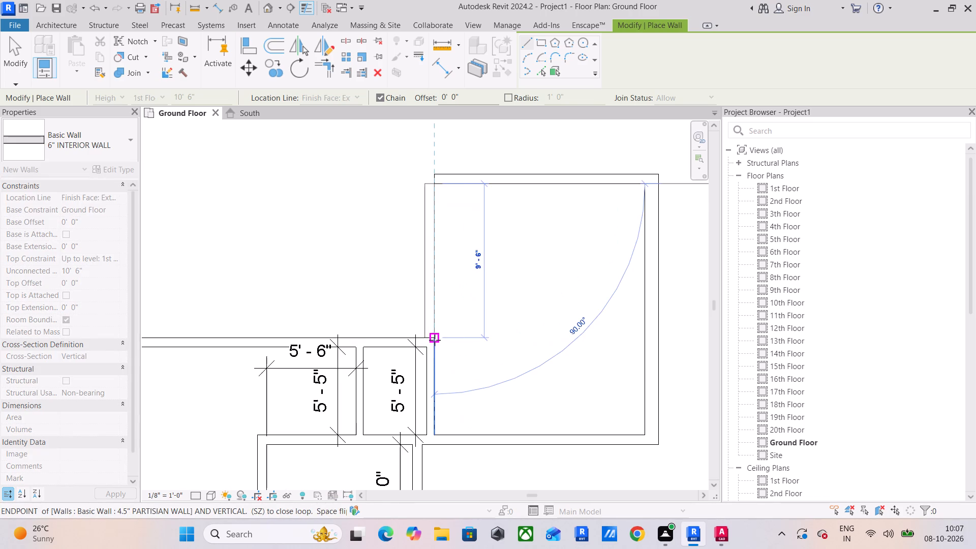
pyautogui.click(435, 340)
pyautogui.press('Escape')
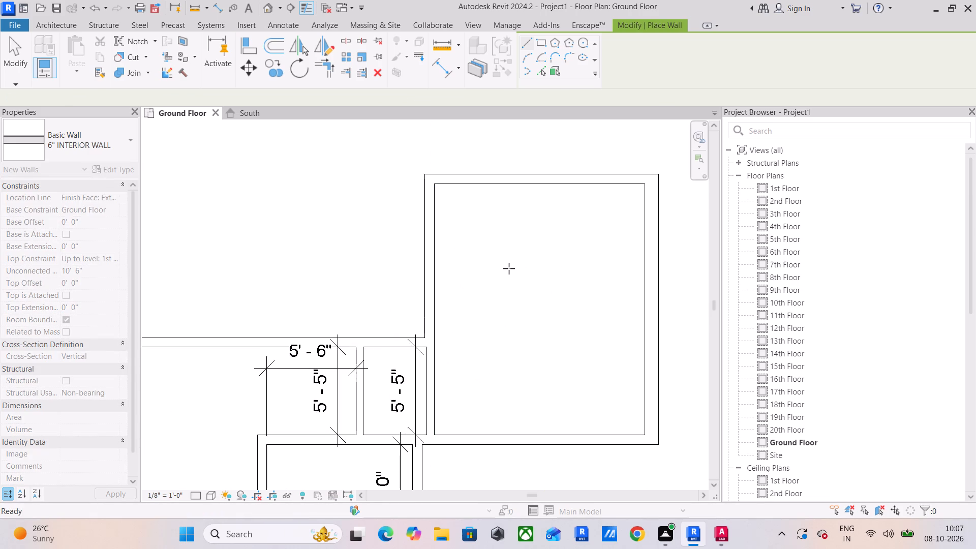
# Draw a horizontal 6" INTERIOR WALL from the 13' room's upper outer corner across to above the 12' room's near side wall.
pyautogui.scroll(-2, 509, 268)
pyautogui.moveTo(509, 268); pyautogui.dragTo(565, 285, button='middle')
pyautogui.scroll(-2, 565, 285)
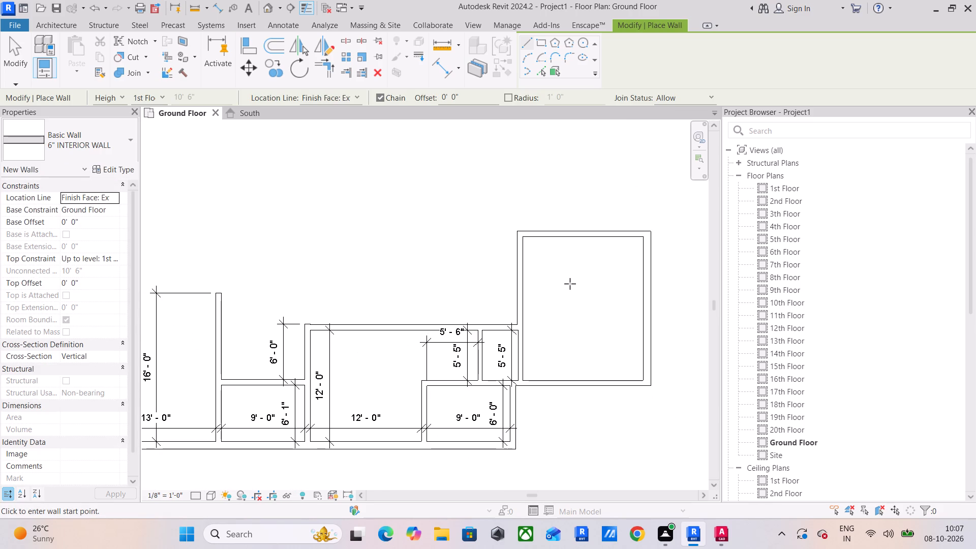
pyautogui.moveTo(412, 281); pyautogui.dragTo(498, 277, button='middle')
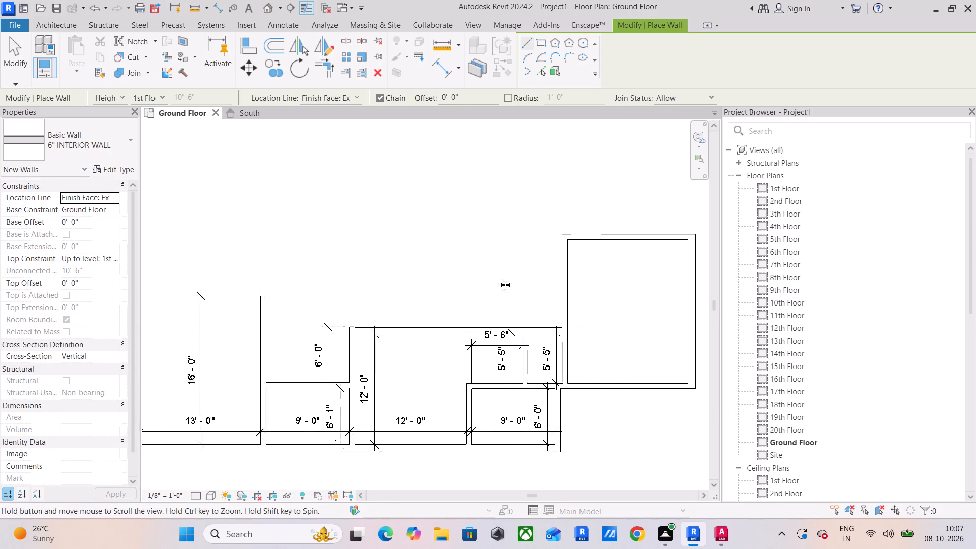
pyautogui.moveTo(498, 277); pyautogui.dragTo(561, 264, button='middle')
pyautogui.click(248, 274)
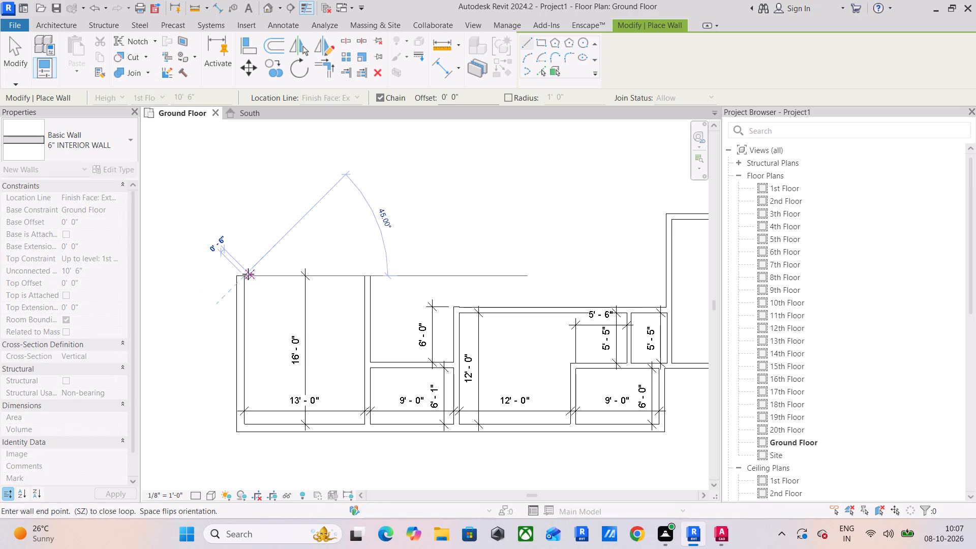
pyautogui.scroll(3, 456, 274)
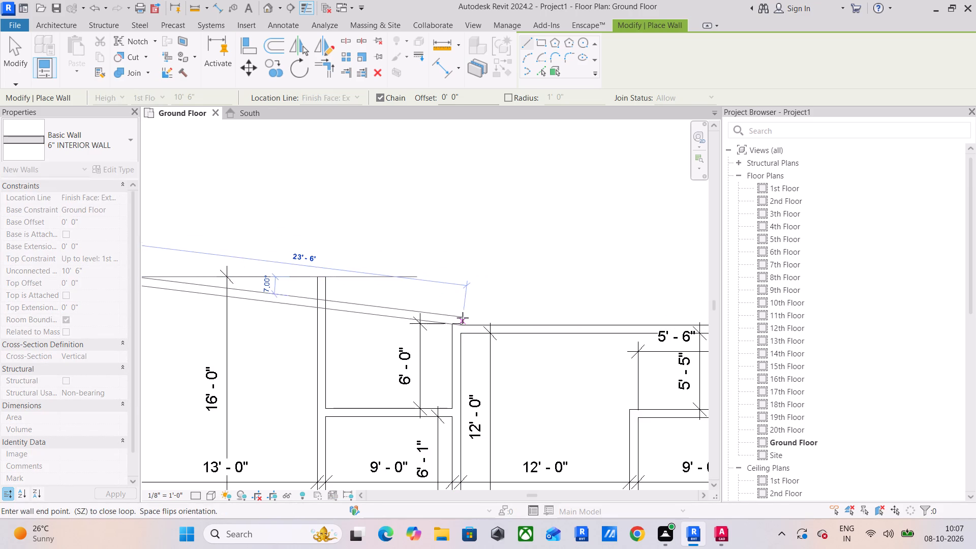
pyautogui.click(449, 280)
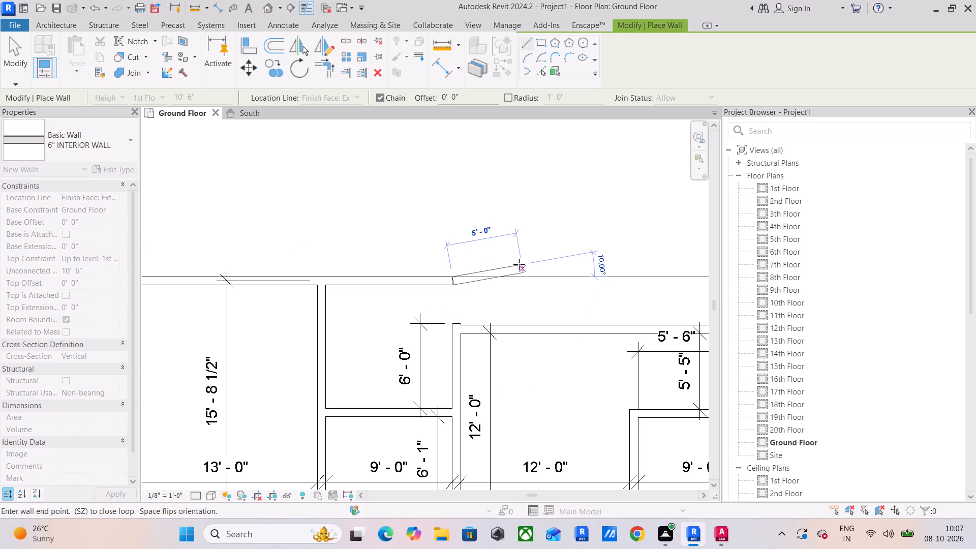
pyautogui.press('Escape')
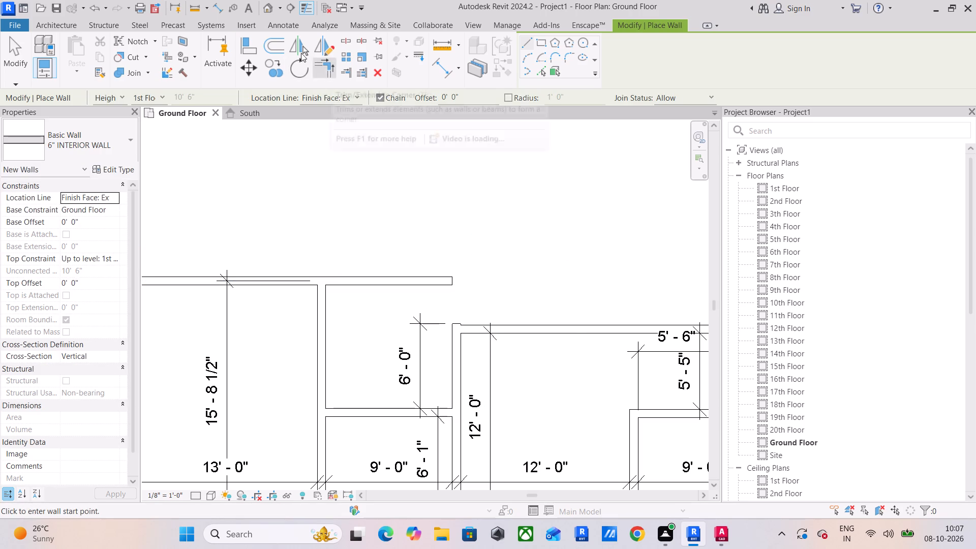
# Align the new upper wall's free end with the inner face of the 12' room's side wall.
pyautogui.click(249, 46)
pyautogui.scroll(8, 493, 330)
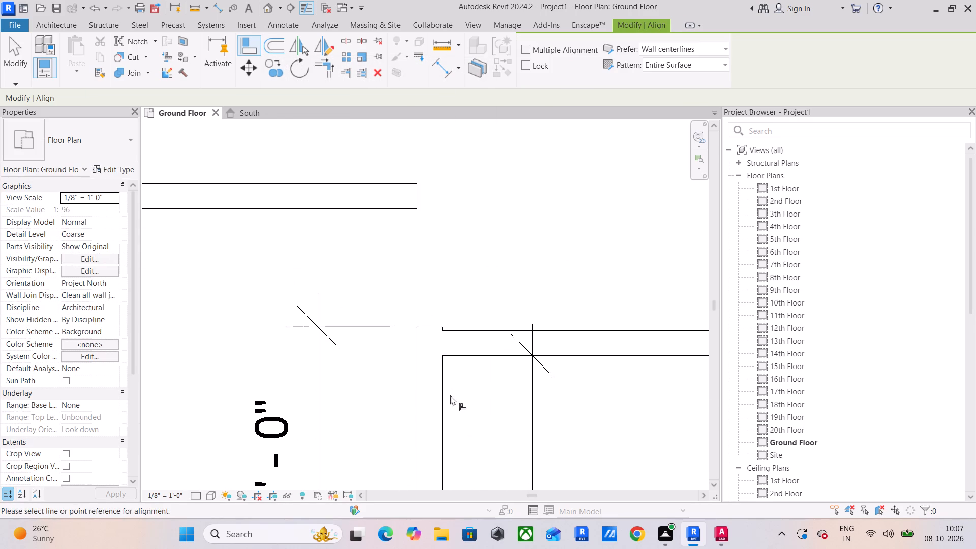
pyautogui.click(438, 400)
pyautogui.click(415, 195)
pyautogui.press('Escape')
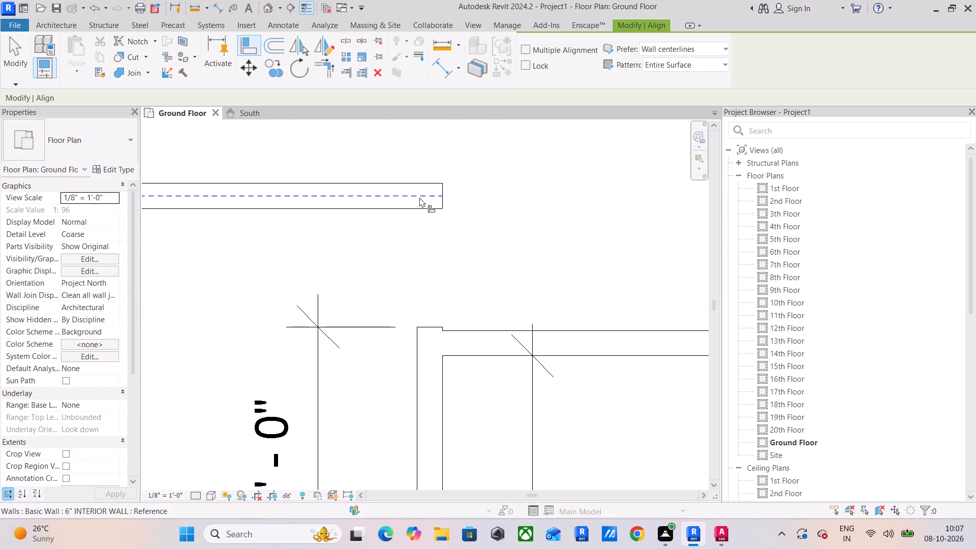
pyautogui.scroll(-7, 428, 201)
pyautogui.press('Escape')
pyautogui.press('Escape')
pyautogui.press('Escape')
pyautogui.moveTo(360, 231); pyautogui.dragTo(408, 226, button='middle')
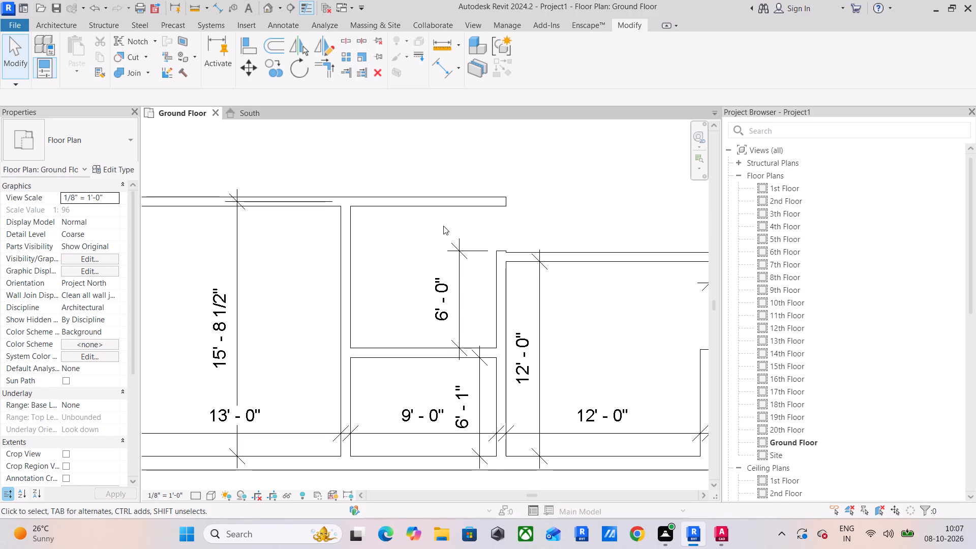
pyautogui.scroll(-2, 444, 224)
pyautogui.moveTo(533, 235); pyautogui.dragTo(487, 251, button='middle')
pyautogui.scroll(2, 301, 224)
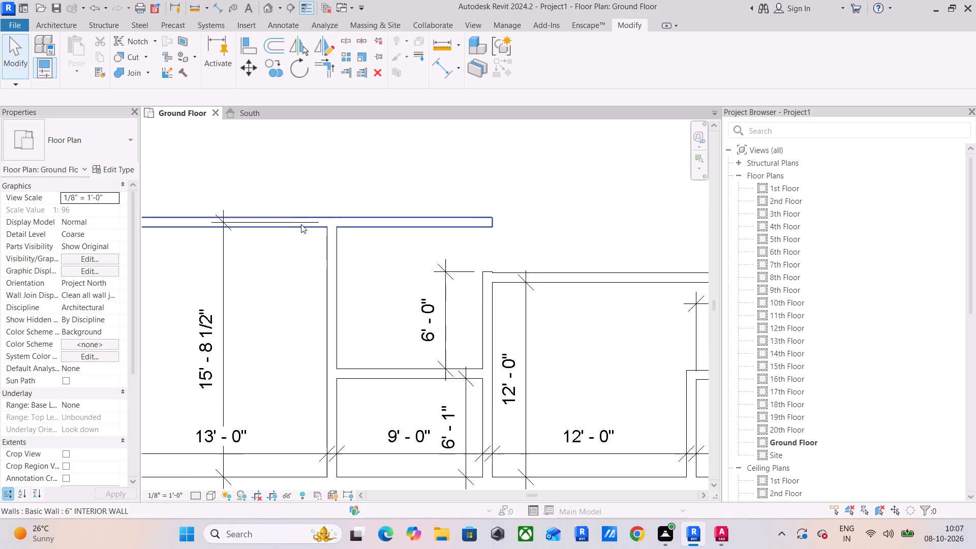
# Move the upper witness line of the 13' room's vertical dimension to the inner face of its upper wall.
pyautogui.scroll(1, 301, 224)
pyautogui.click(281, 262)
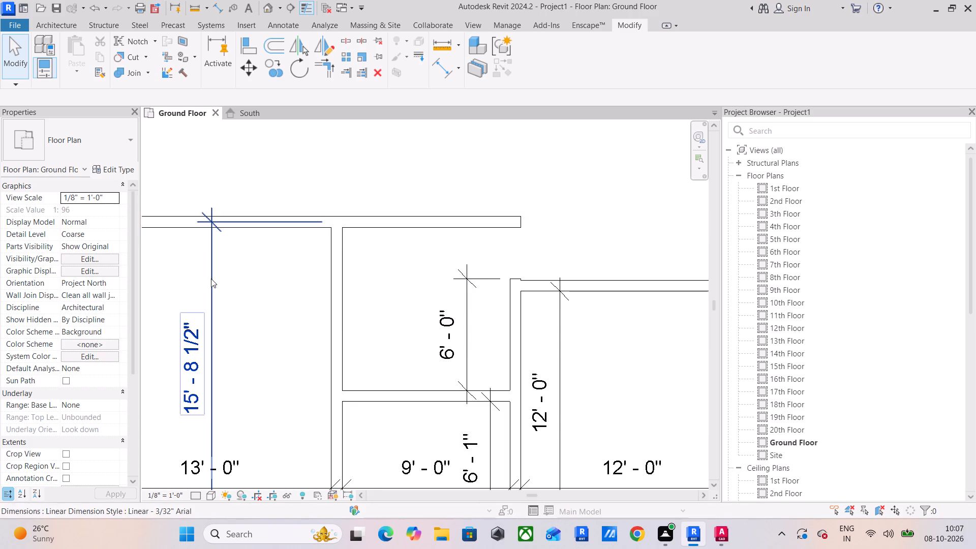
pyautogui.click(211, 279)
pyautogui.scroll(3, 302, 209)
pyautogui.moveTo(248, 228); pyautogui.dragTo(258, 238)
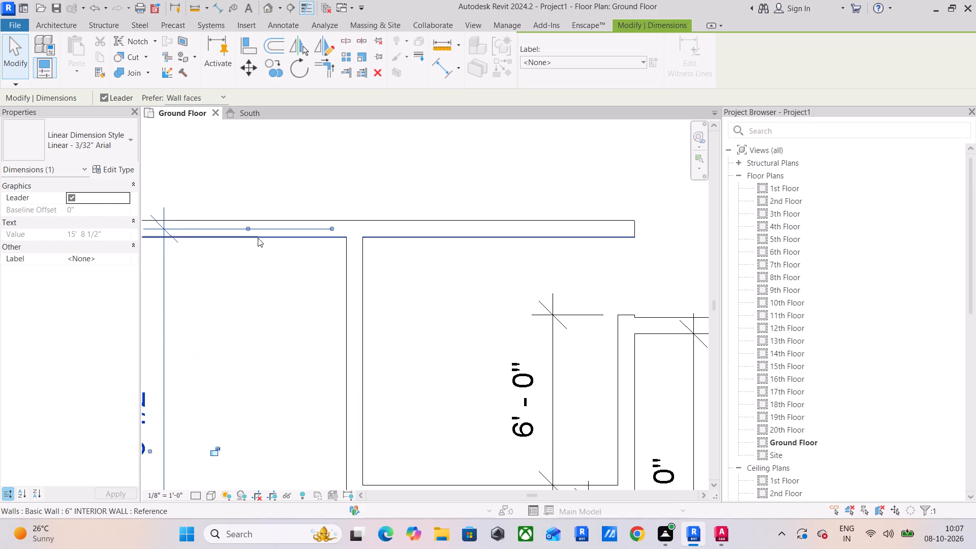
pyautogui.moveTo(258, 238); pyautogui.dragTo(261, 237)
pyautogui.scroll(-2, 268, 280)
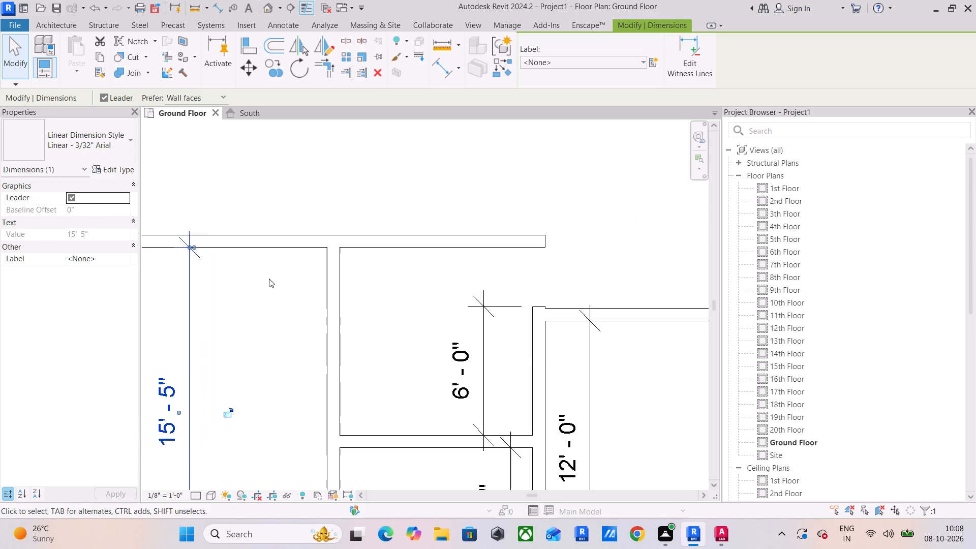
pyautogui.moveTo(268, 278); pyautogui.dragTo(415, 195, button='middle')
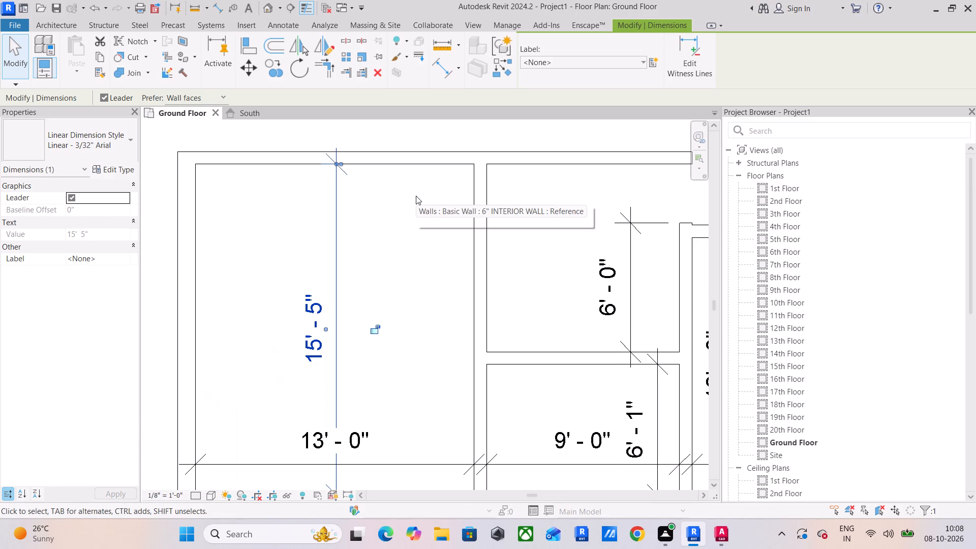
pyautogui.scroll(-2, 382, 213)
pyautogui.moveTo(388, 213); pyautogui.dragTo(363, 173, button='middle')
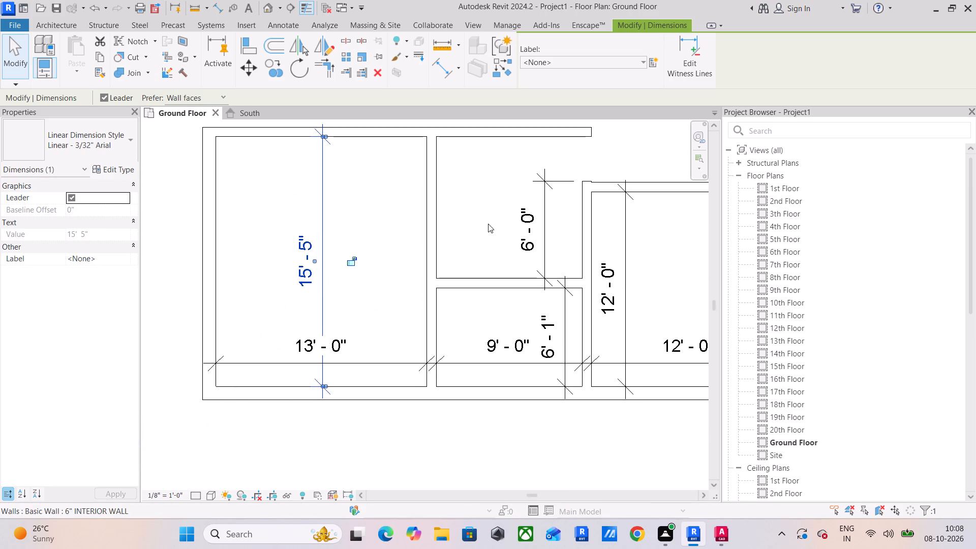
# Set the 13' room's inner depth to 16' by repositioning its upper 6" INTERIOR WALL.
pyautogui.click(422, 223)
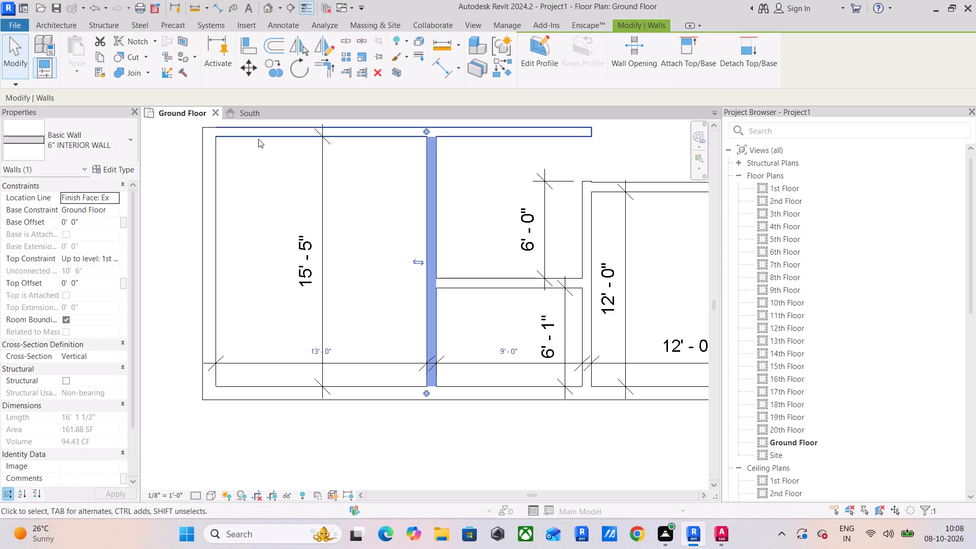
pyautogui.click(269, 133)
pyautogui.click(311, 263)
pyautogui.write("16'")
pyautogui.press('Return')
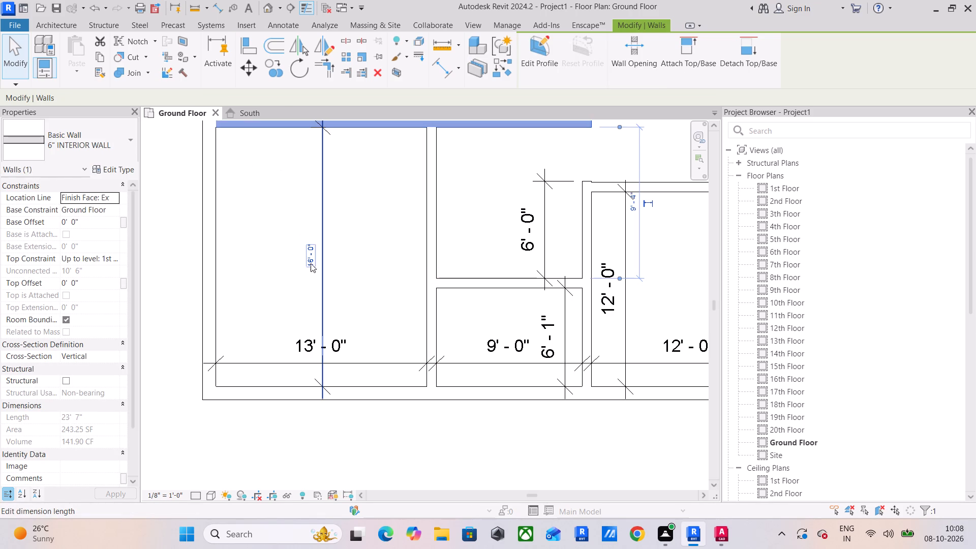
pyautogui.scroll(-1, 357, 239)
pyautogui.moveTo(358, 238); pyautogui.dragTo(264, 317, button='middle')
pyautogui.click(273, 311)
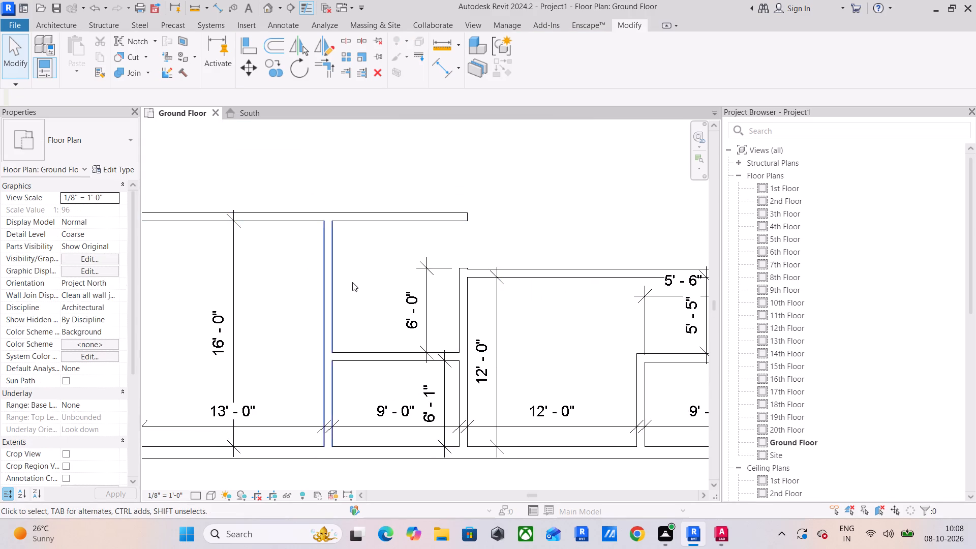
# Add aligned dimensions for the inner depth and width of the new room at the plan's opposite end.
pyautogui.scroll(-1, 352, 282)
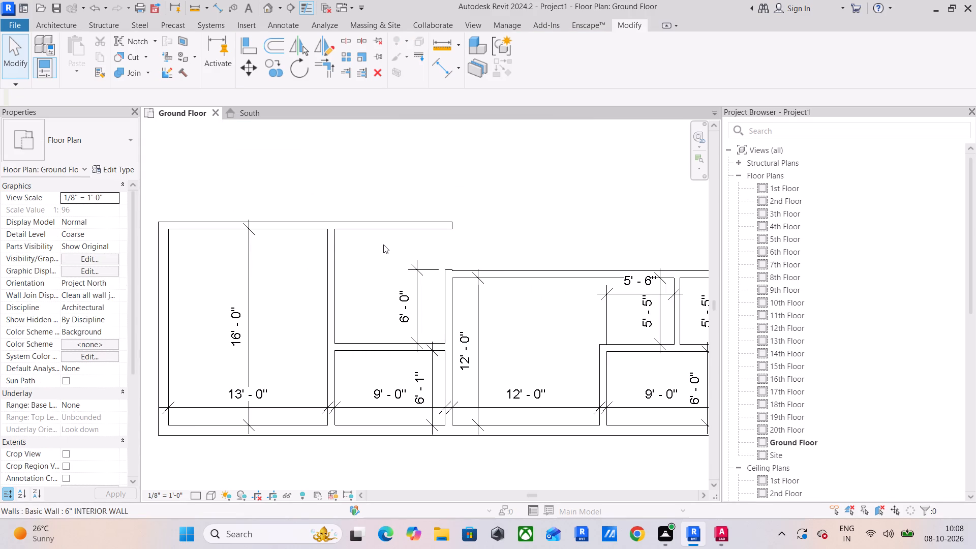
pyautogui.moveTo(475, 266); pyautogui.dragTo(364, 255, button='middle')
pyautogui.moveTo(423, 251); pyautogui.dragTo(242, 258, button='middle')
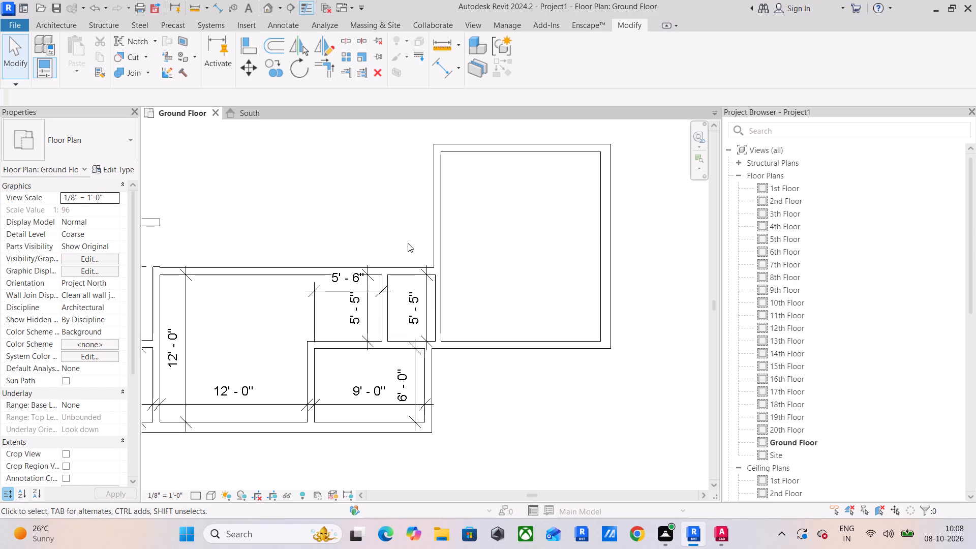
pyautogui.click(447, 65)
pyautogui.click(573, 153)
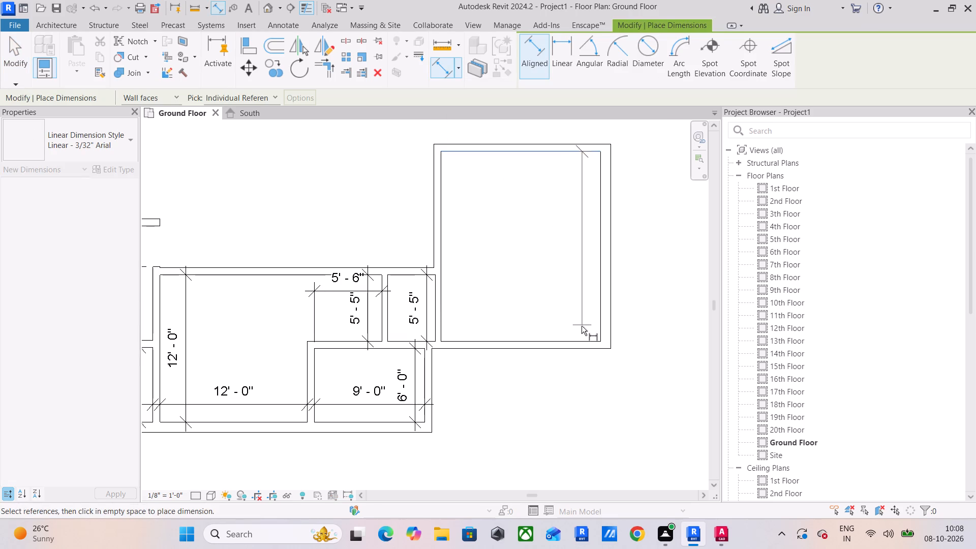
pyautogui.click(581, 339)
pyautogui.click(586, 326)
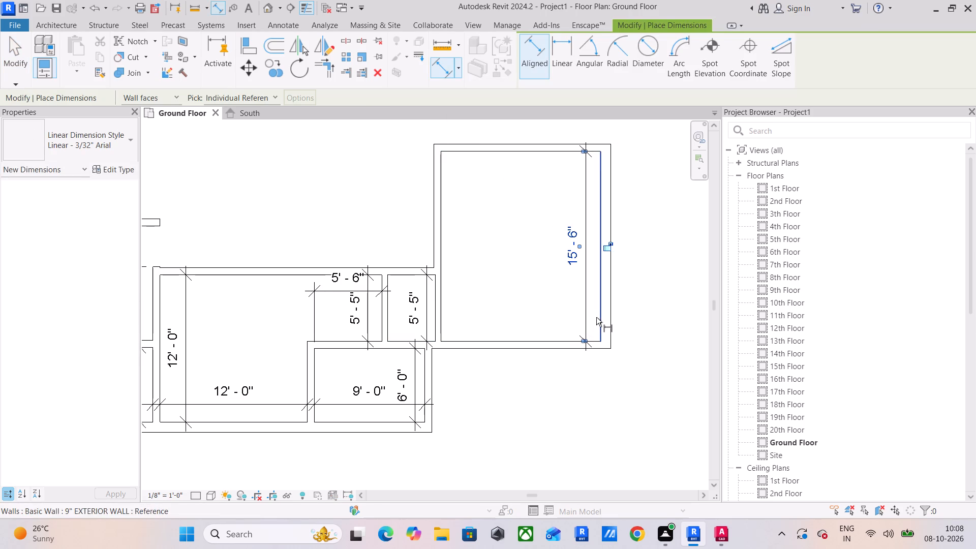
pyautogui.click(596, 317)
pyautogui.click(443, 325)
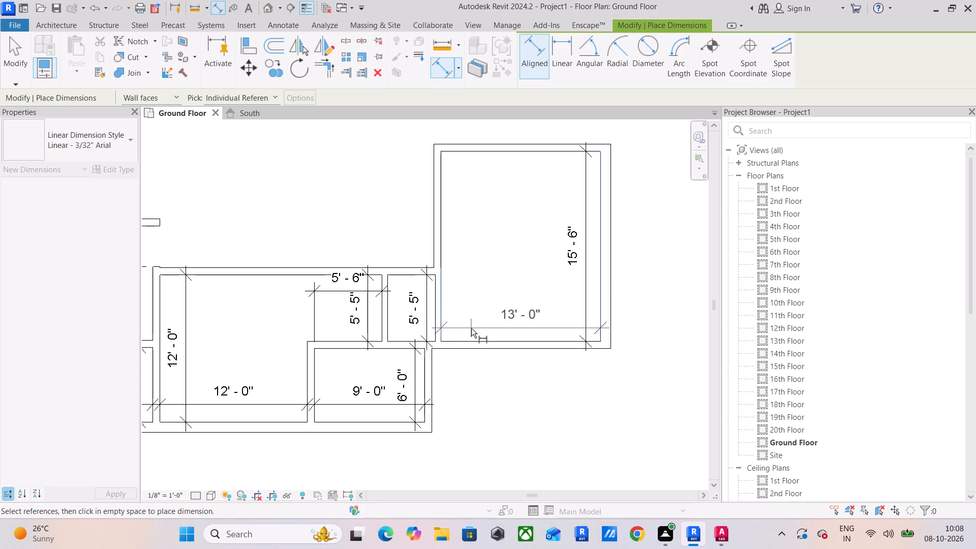
pyautogui.click(471, 329)
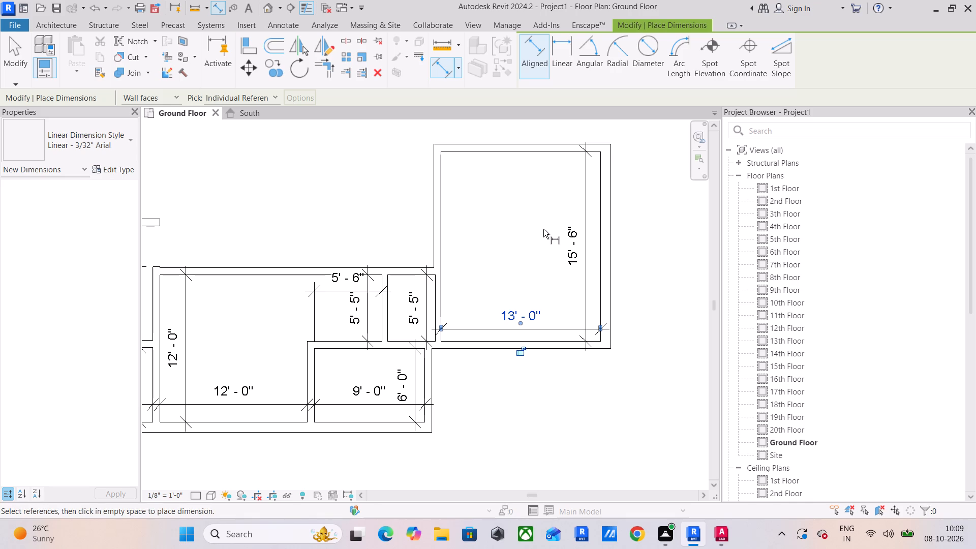
pyautogui.click(3, 56)
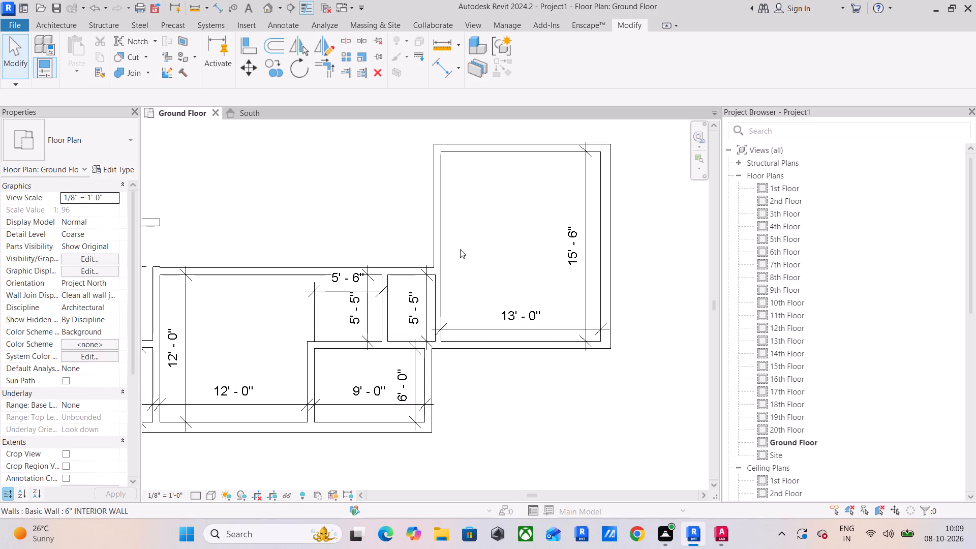
# Split the new room's inner side wall 2' 6" below its upper wall and 3' 6" further down, and delete the segment between.
pyautogui.moveTo(448, 222); pyautogui.dragTo(410, 307, button='middle')
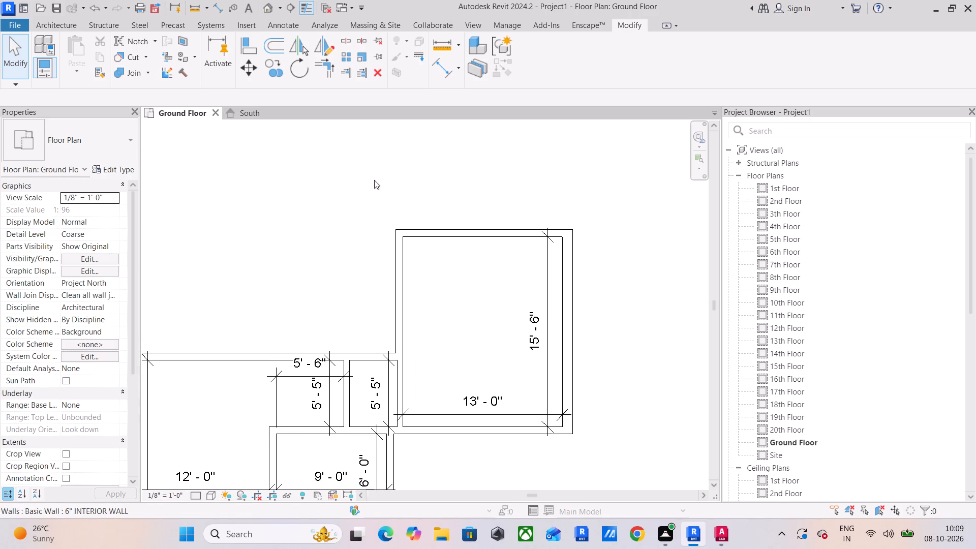
pyautogui.scroll(3, 372, 174)
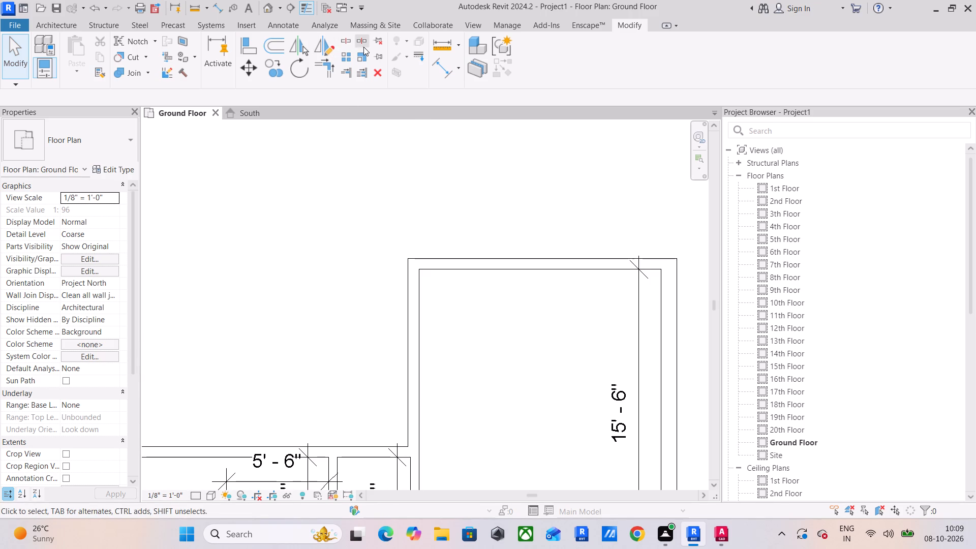
pyautogui.click(350, 46)
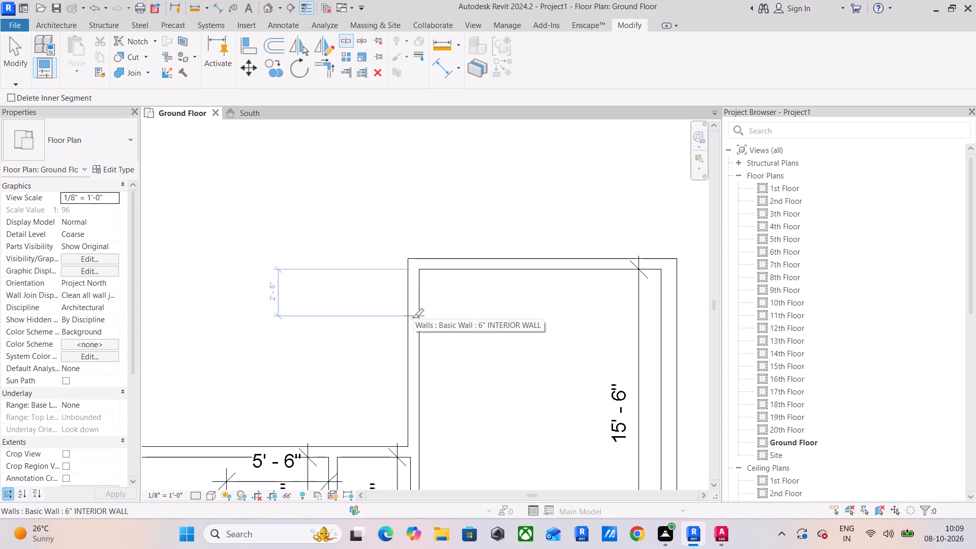
pyautogui.click(412, 318)
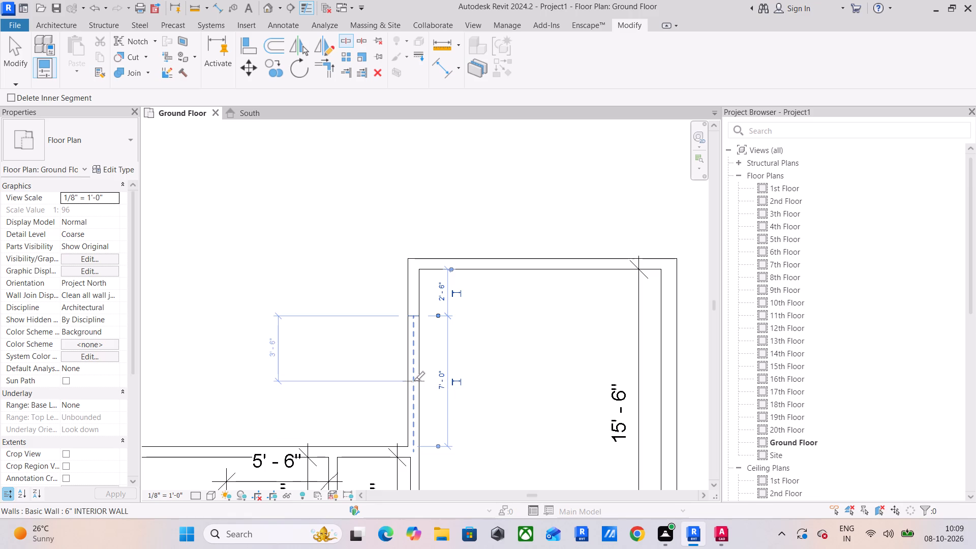
pyautogui.click(412, 381)
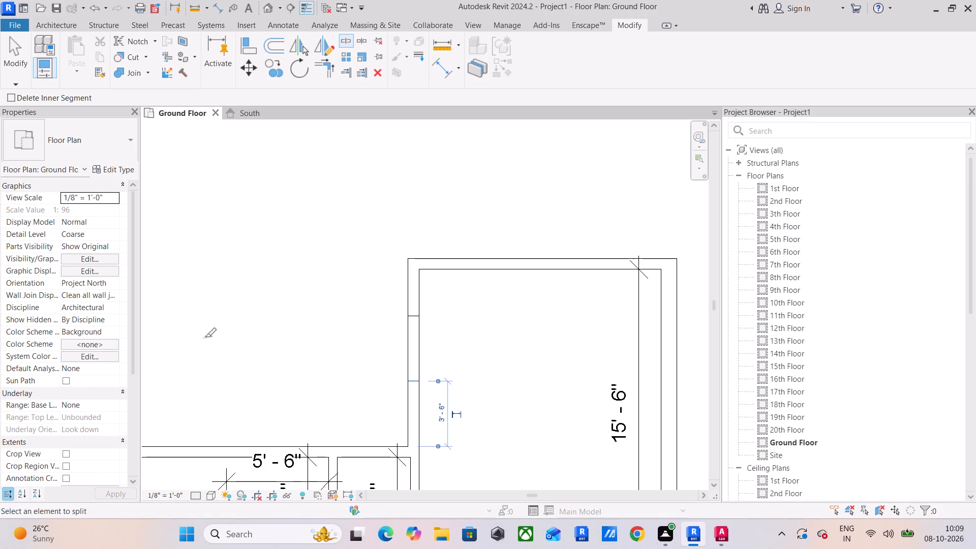
pyautogui.click(11, 44)
pyautogui.click(412, 347)
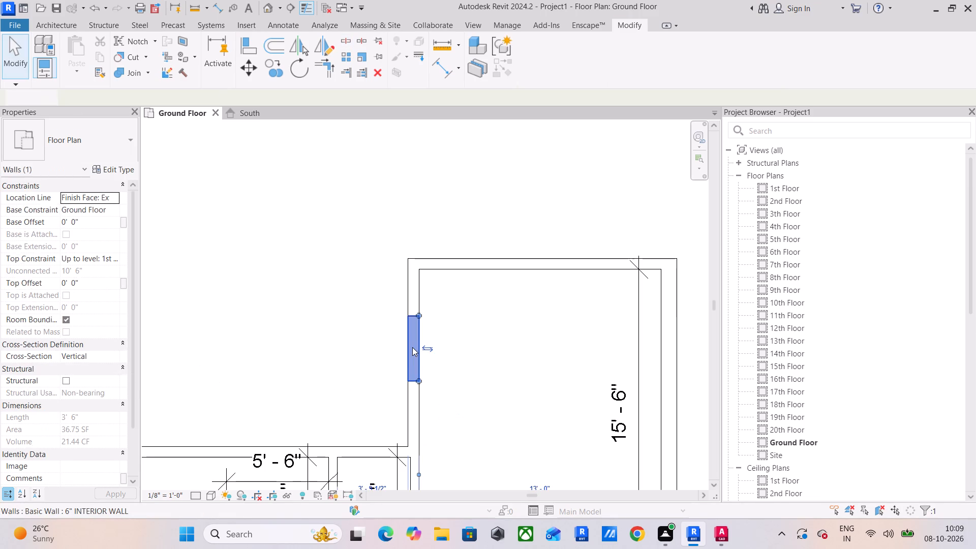
pyautogui.press('Delete')
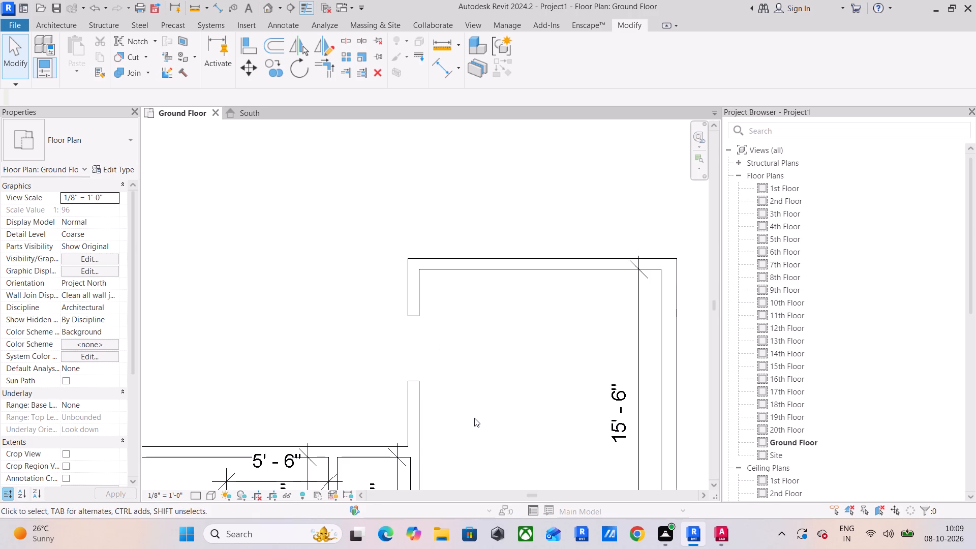
# Draw a 20' 5" vertical 9" EXTERIOR WALL upward from the new room's upper outer corner, flipped in line with the wall below.
pyautogui.moveTo(474, 418); pyautogui.dragTo(478, 224, button='middle')
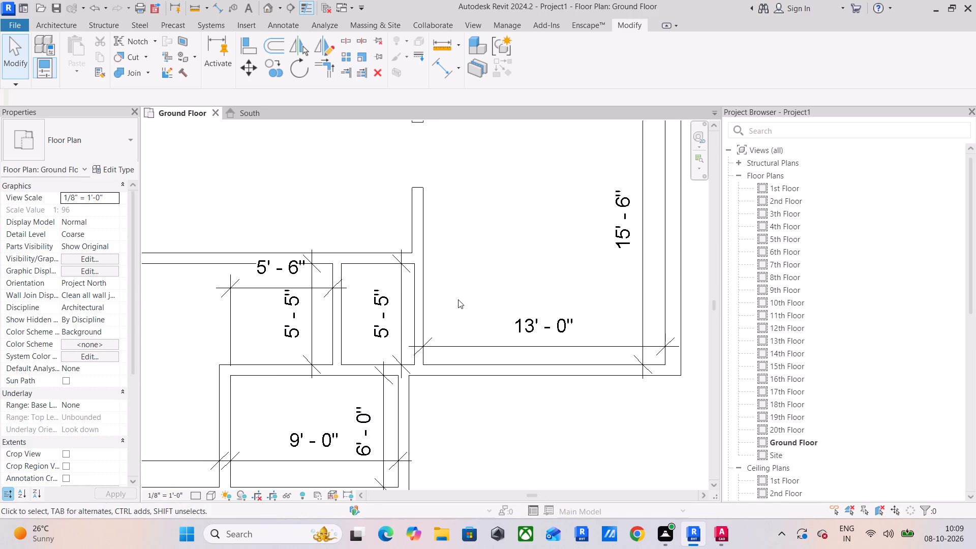
pyautogui.scroll(-1, 465, 303)
pyautogui.moveTo(467, 304); pyautogui.dragTo(492, 385, button='middle')
pyautogui.scroll(-1, 492, 385)
pyautogui.moveTo(505, 353); pyautogui.dragTo(501, 357, button='middle')
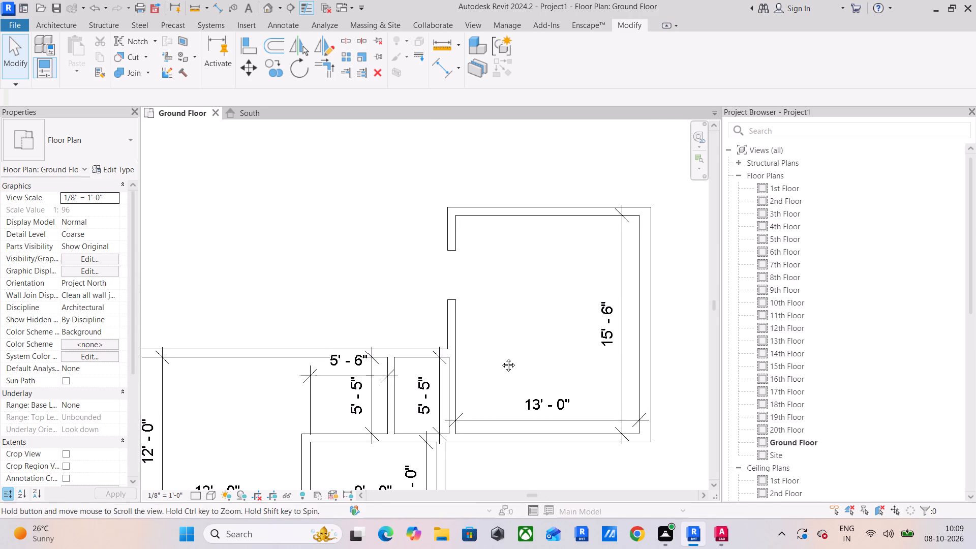
pyautogui.moveTo(501, 357); pyautogui.dragTo(491, 360, button='middle')
pyautogui.scroll(-1, 466, 315)
pyautogui.moveTo(466, 315); pyautogui.dragTo(551, 307, button='middle')
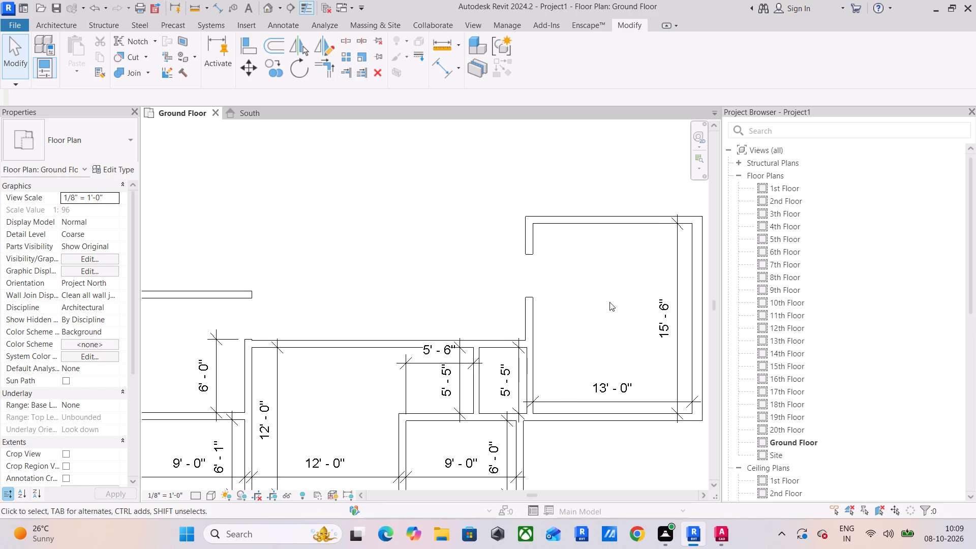
pyautogui.moveTo(629, 295); pyautogui.dragTo(374, 347, button='middle')
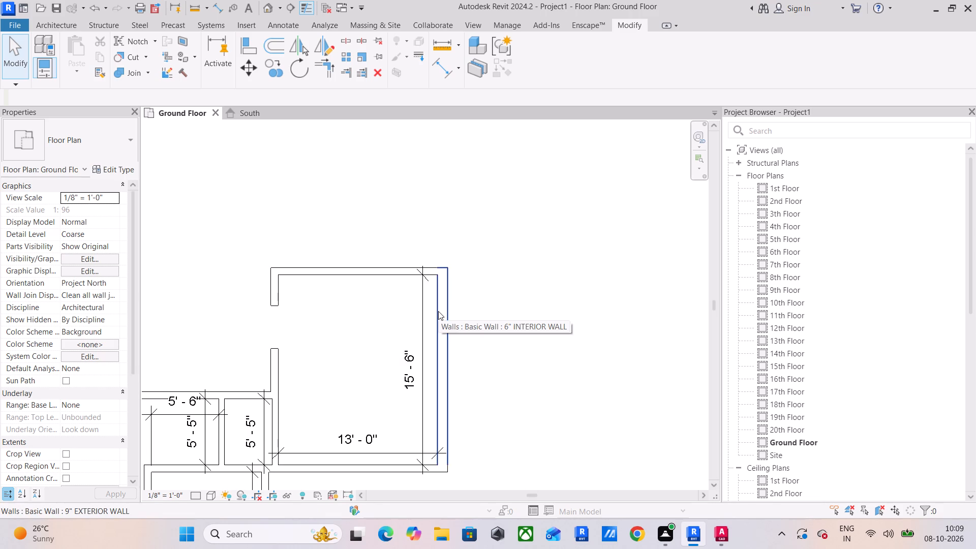
pyautogui.click(438, 311)
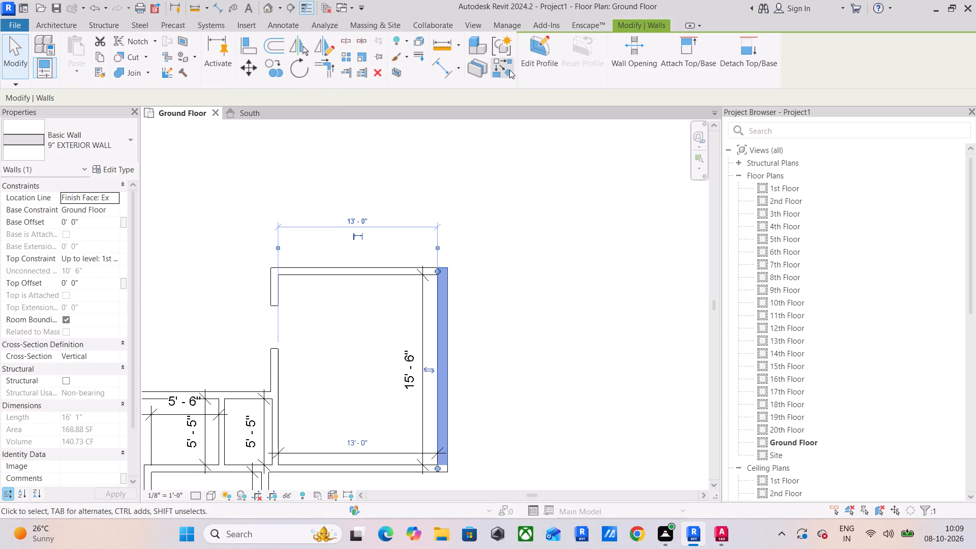
pyautogui.click(502, 70)
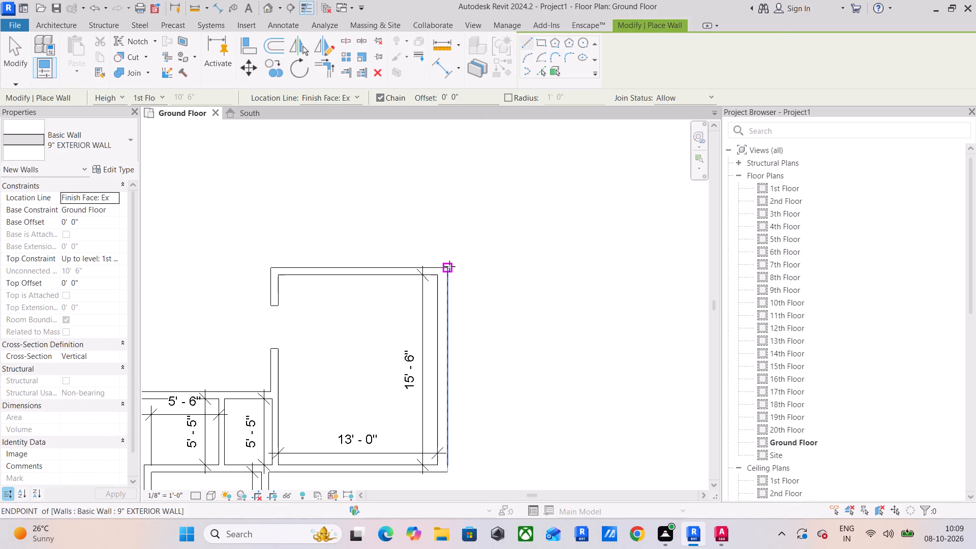
pyautogui.moveTo(449, 266); pyautogui.dragTo(449, 258)
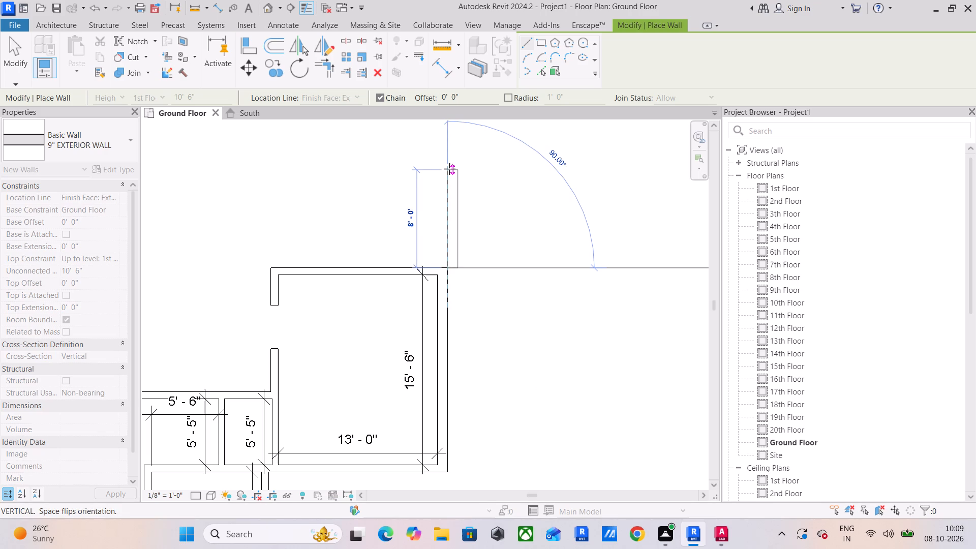
pyautogui.press('space')
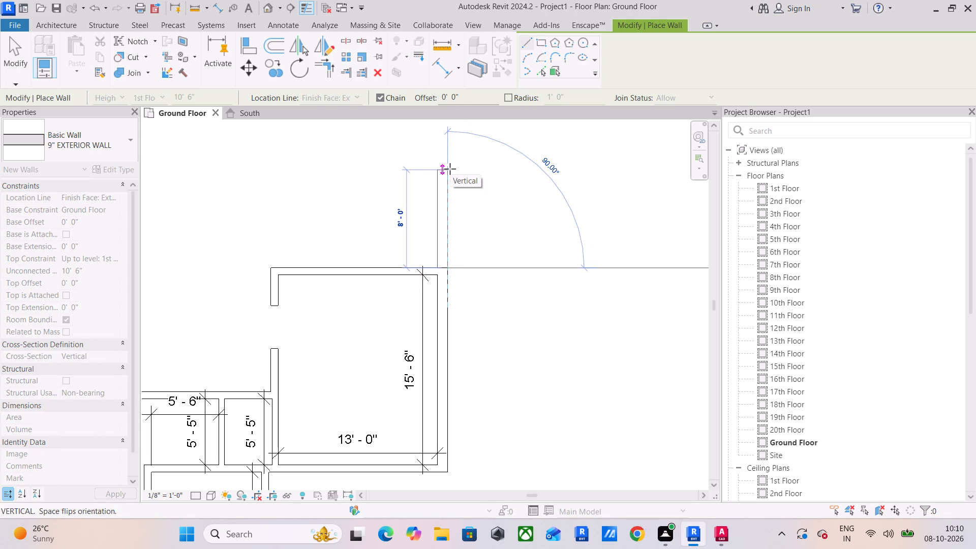
pyautogui.write('20')
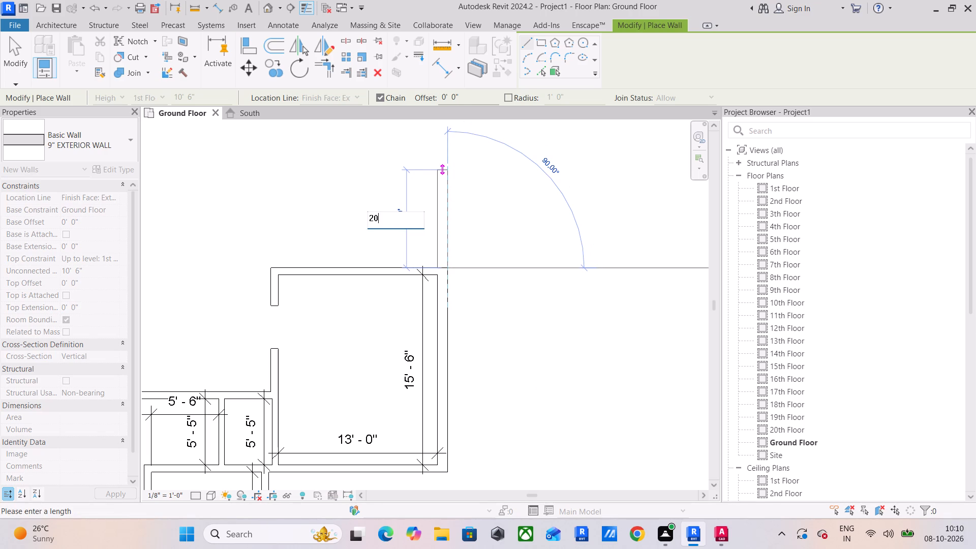
pyautogui.press("'")
pyautogui.press('5')
pyautogui.hotkey('shift', '"')
pyautogui.press('Return')
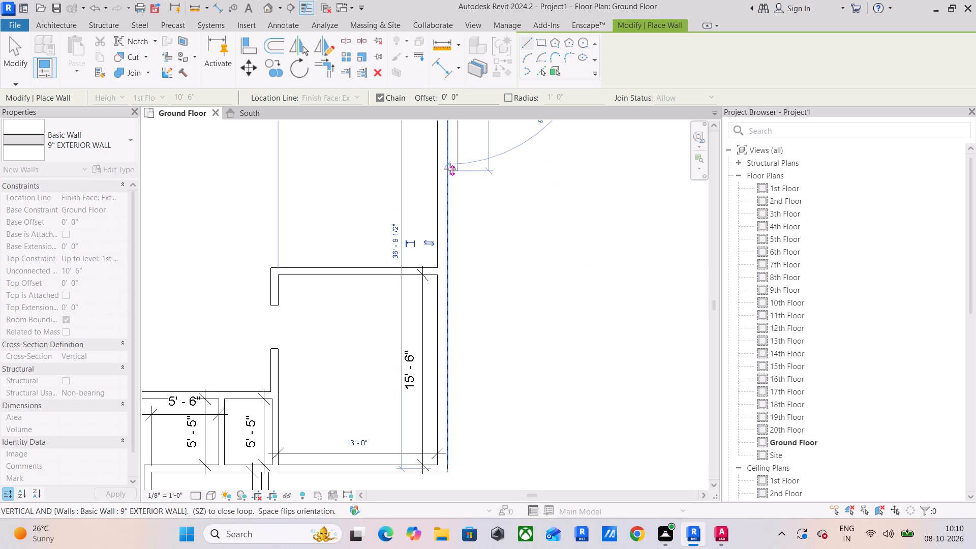
# Draw a 13' horizontal 9" EXTERIOR WALL inward from the top of the new vertical exterior wall, flipped to line up with its end.
pyautogui.moveTo(406, 170); pyautogui.dragTo(412, 334, button='middle')
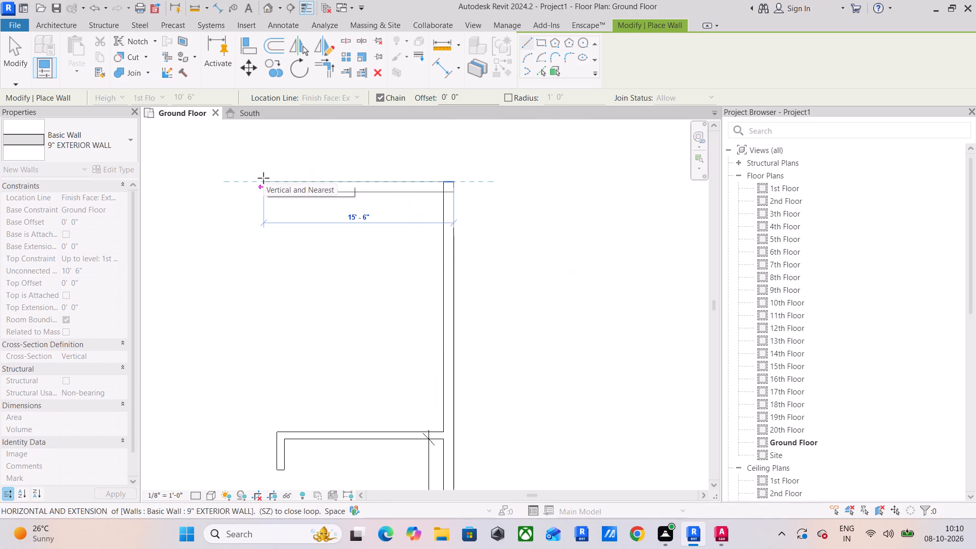
pyautogui.press('space')
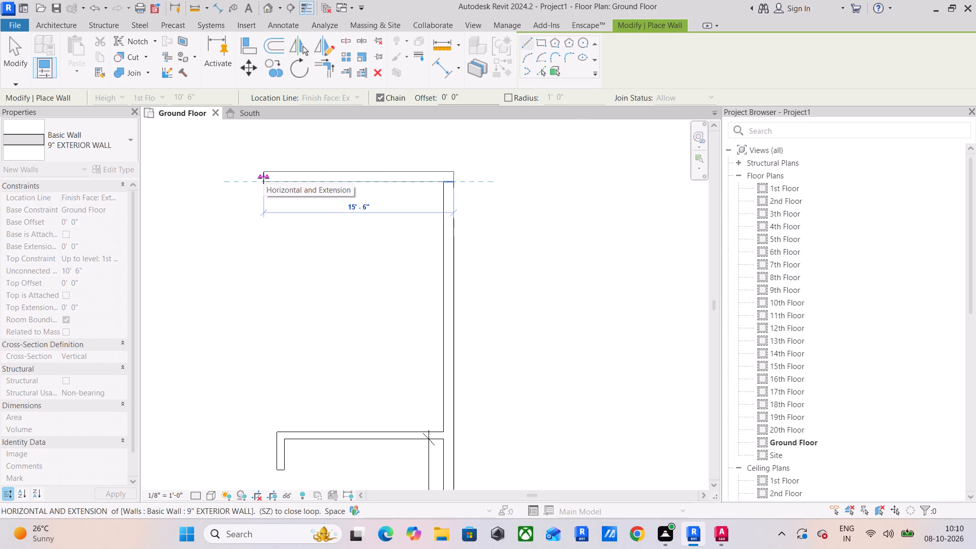
pyautogui.write("13'")
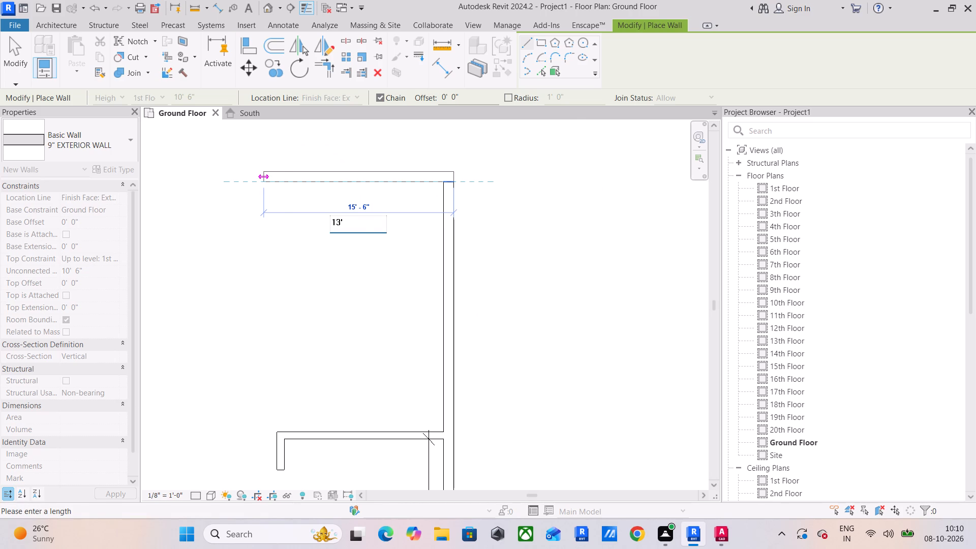
pyautogui.press('Return')
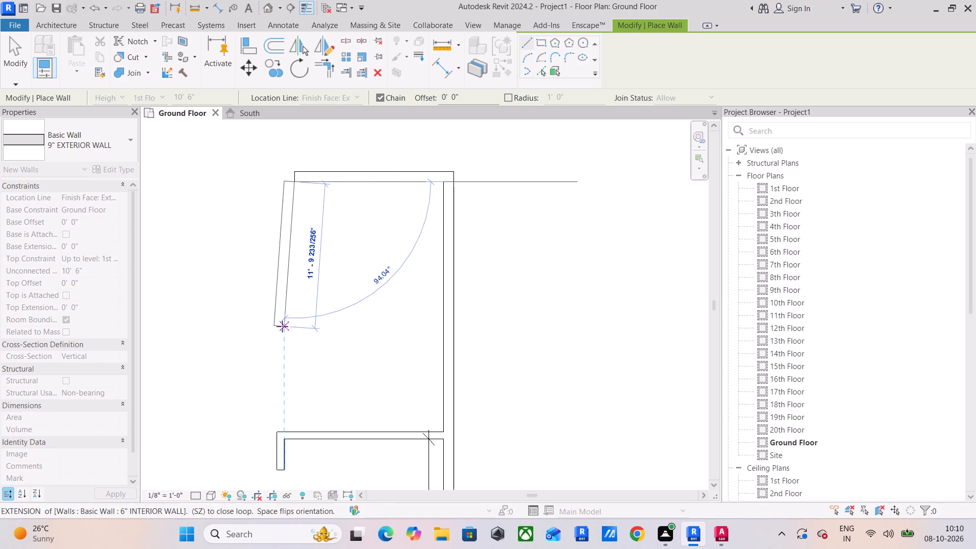
pyautogui.press('Escape')
# Draw a 14' vertical 6" INTERIOR WALL downward from the free end of the 13' exterior wall.
pyautogui.click(78, 130)
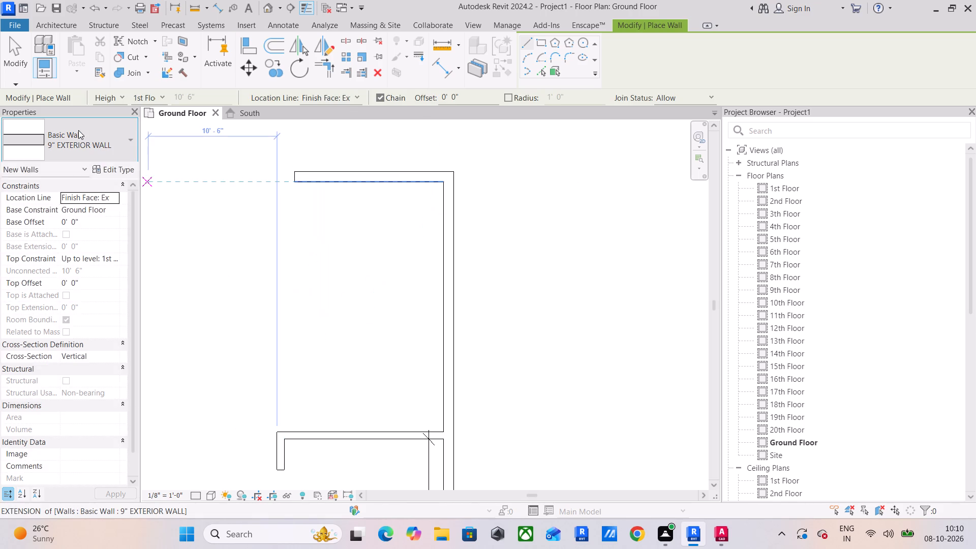
pyautogui.scroll(1, 92, 225)
pyautogui.click(92, 225)
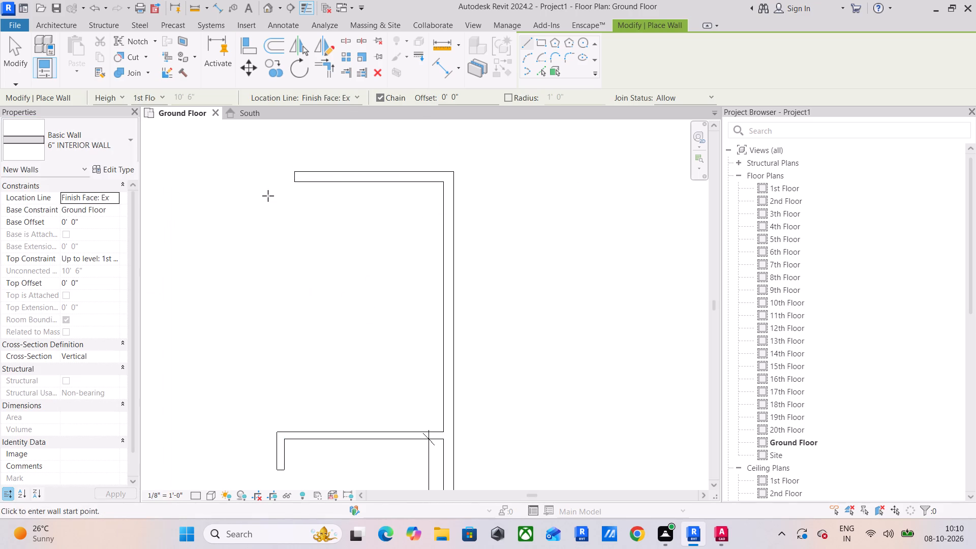
pyautogui.click(295, 184)
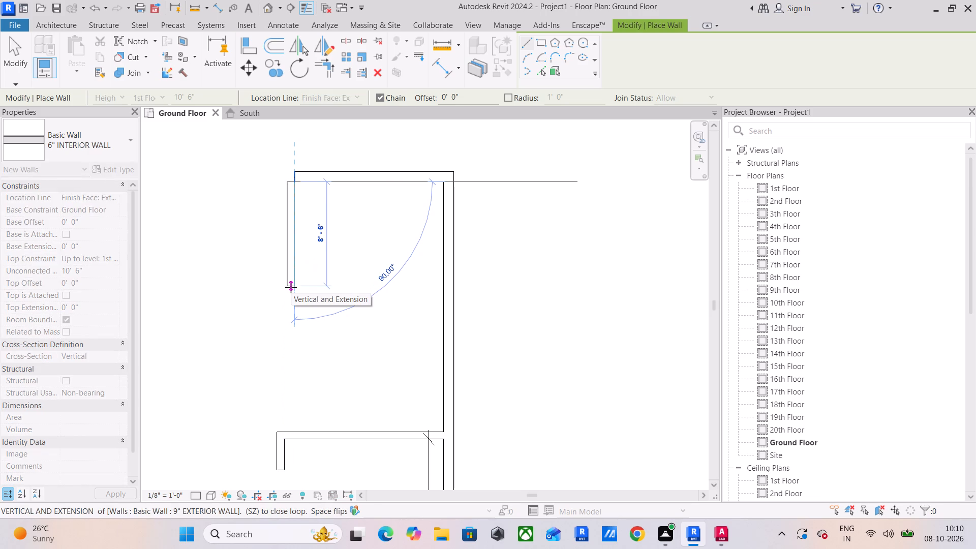
pyautogui.write("14'")
pyautogui.press('Return')
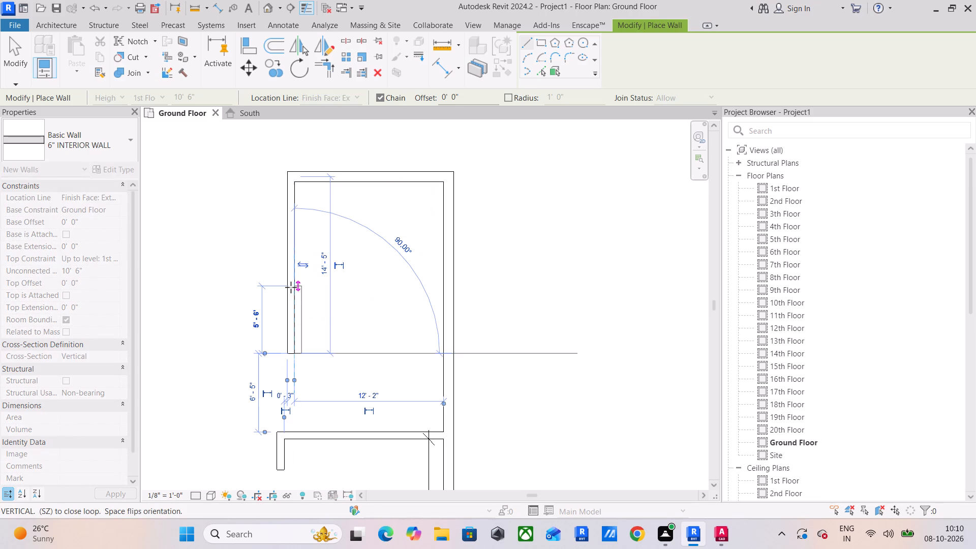
pyautogui.press('Escape')
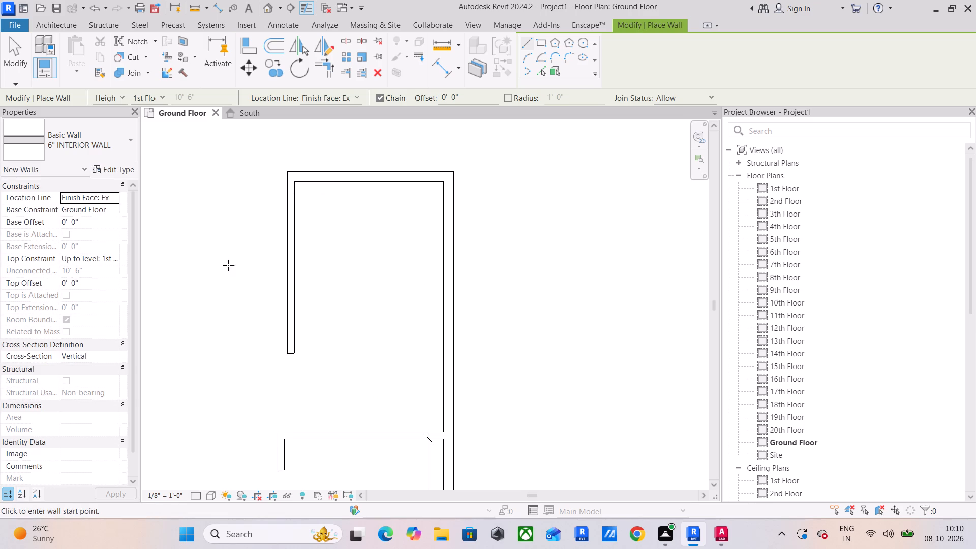
# Continue the upper exterior wall with a flipped 12' 9" EXTERIOR WALL running outward from the interior wall's upper corner.
pyautogui.moveTo(278, 185); pyautogui.dragTo(504, 198, button='middle')
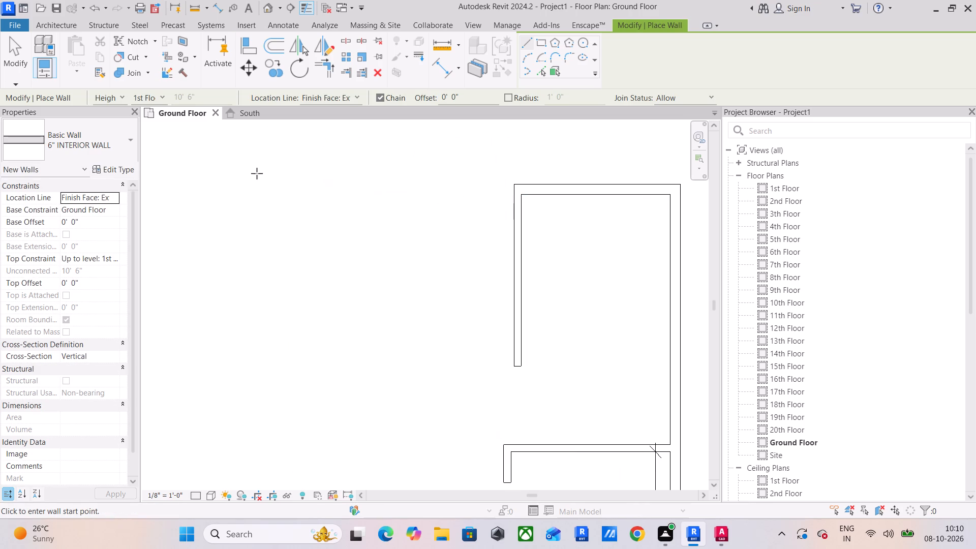
pyautogui.click(57, 155)
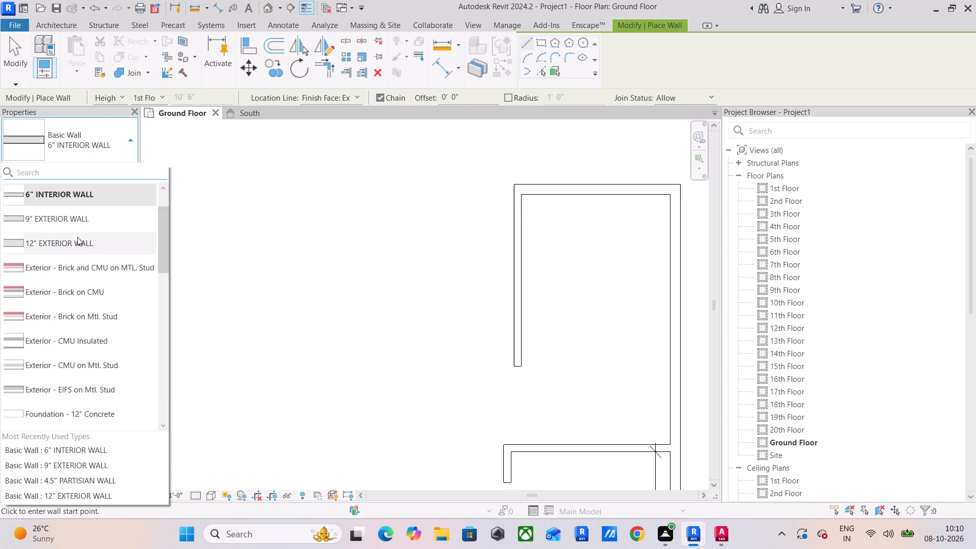
pyautogui.click(82, 217)
pyautogui.click(513, 181)
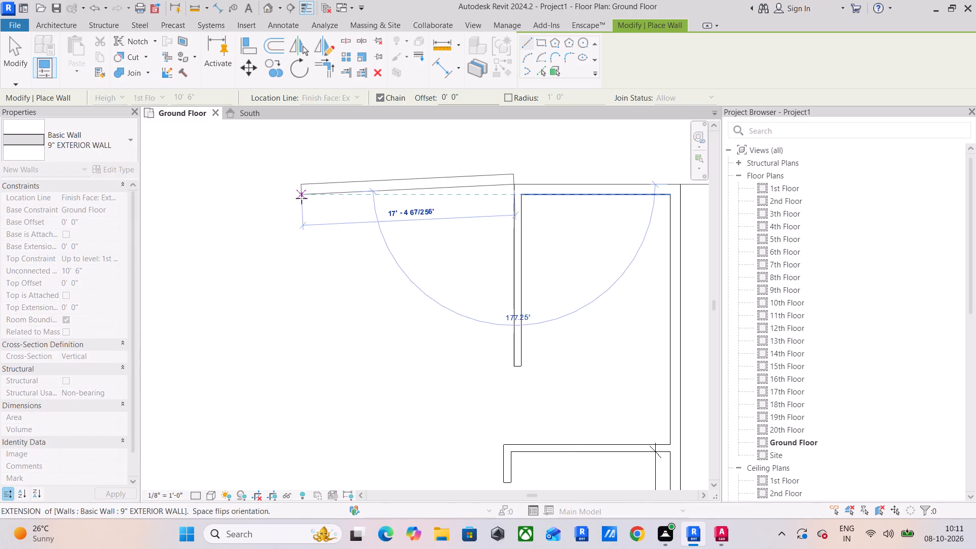
pyautogui.press('space')
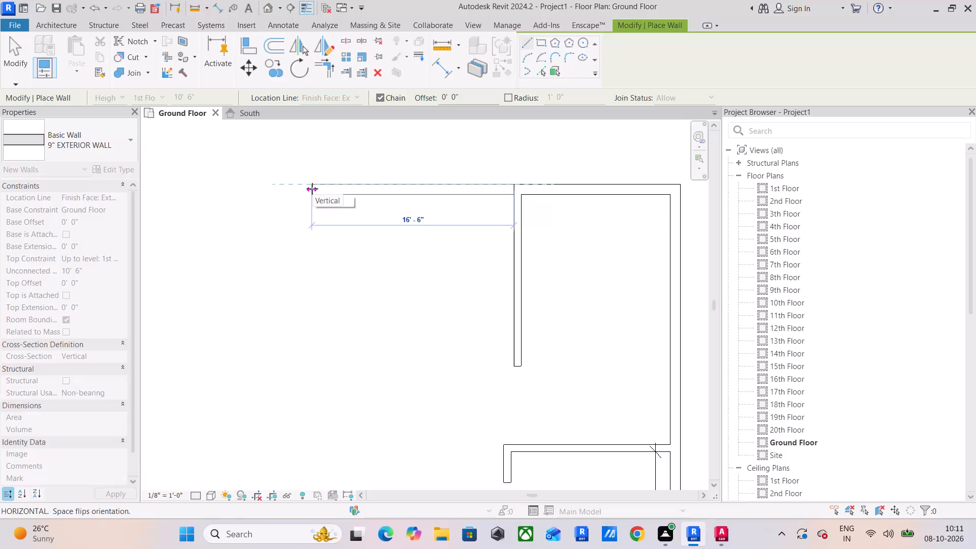
pyautogui.write("12'")
pyautogui.press('Return')
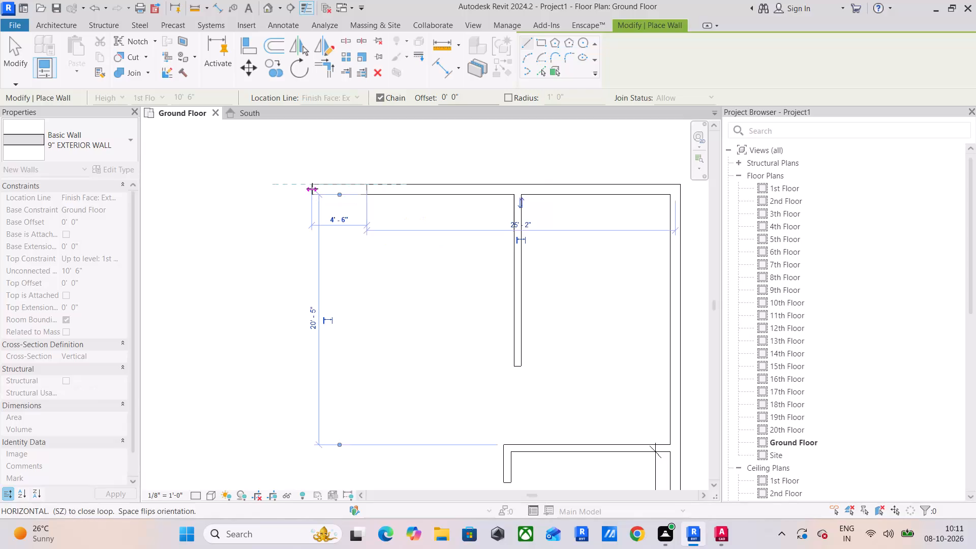
pyautogui.press('Escape')
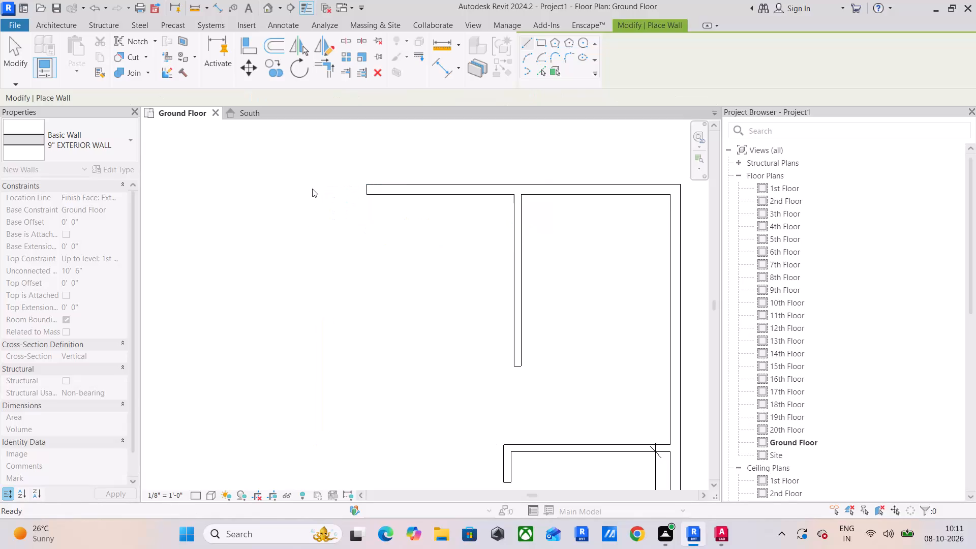
# Close the 12' wide room with 6" INTERIOR WALLs: 14' down from the exterior wall's free end and 12' across to the existing interior wall.
pyautogui.moveTo(462, 252); pyautogui.dragTo(364, 233, button='middle')
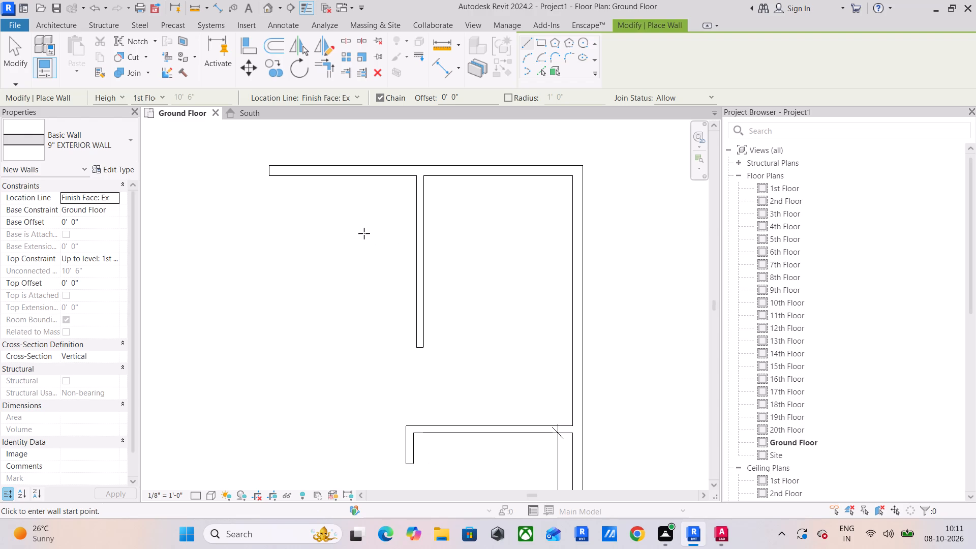
pyautogui.click(78, 142)
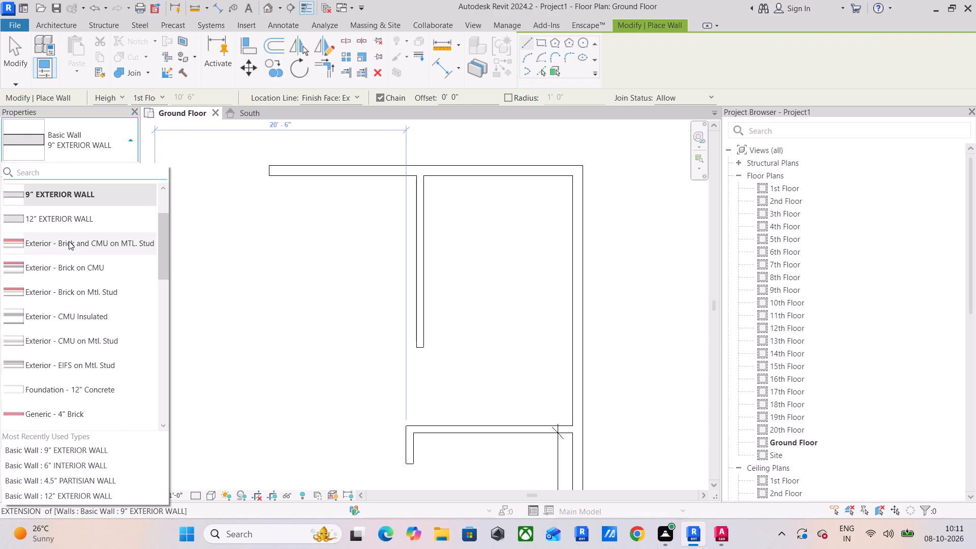
pyautogui.scroll(1, 69, 241)
pyautogui.click(68, 240)
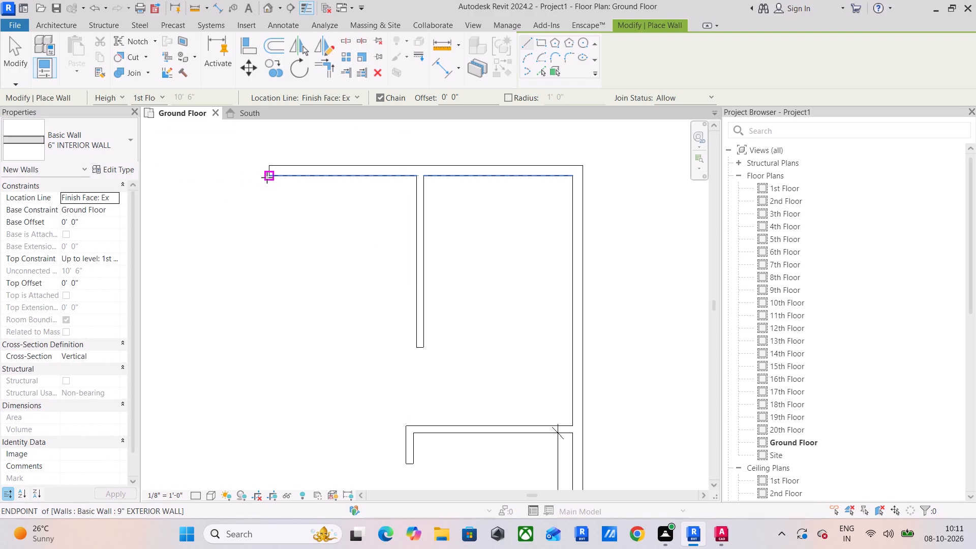
pyautogui.click(267, 177)
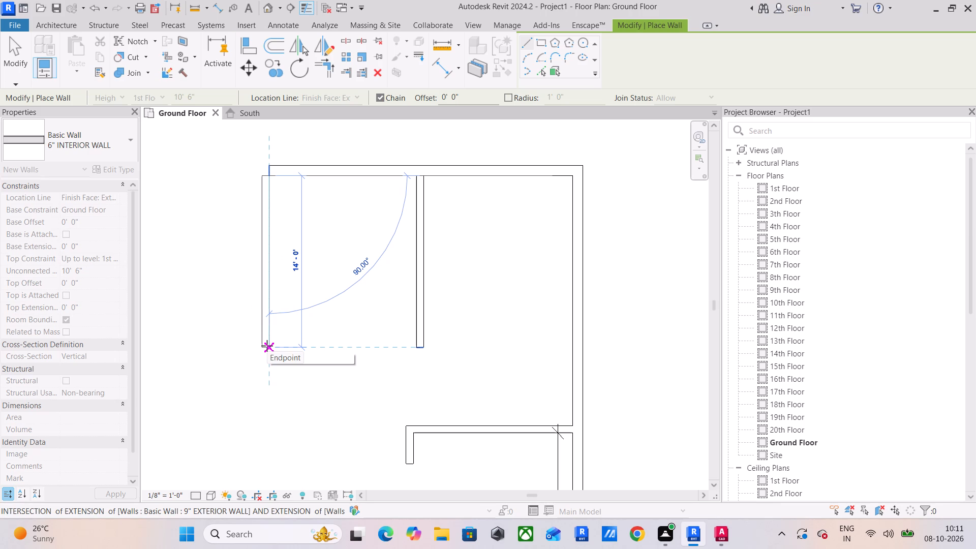
pyautogui.click(267, 346)
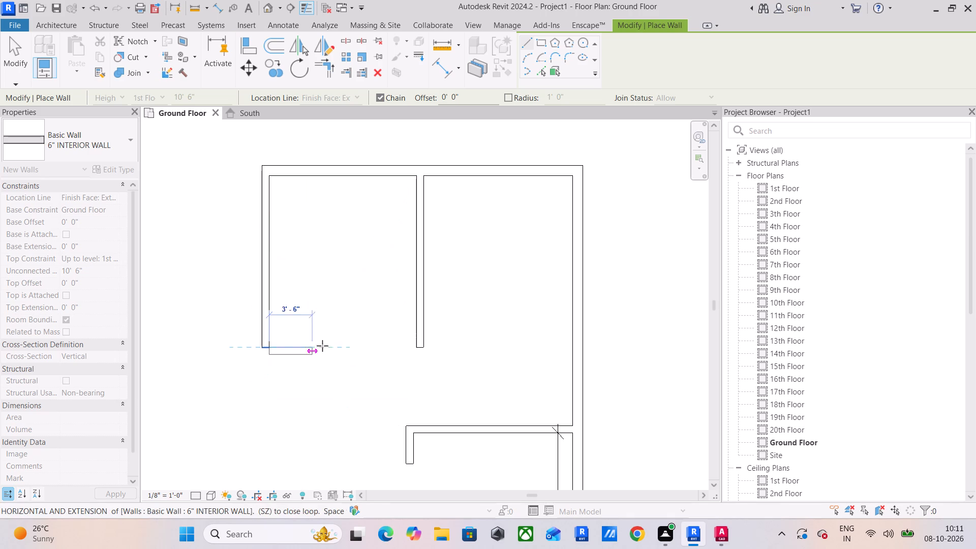
pyautogui.click(415, 346)
pyautogui.press('Escape')
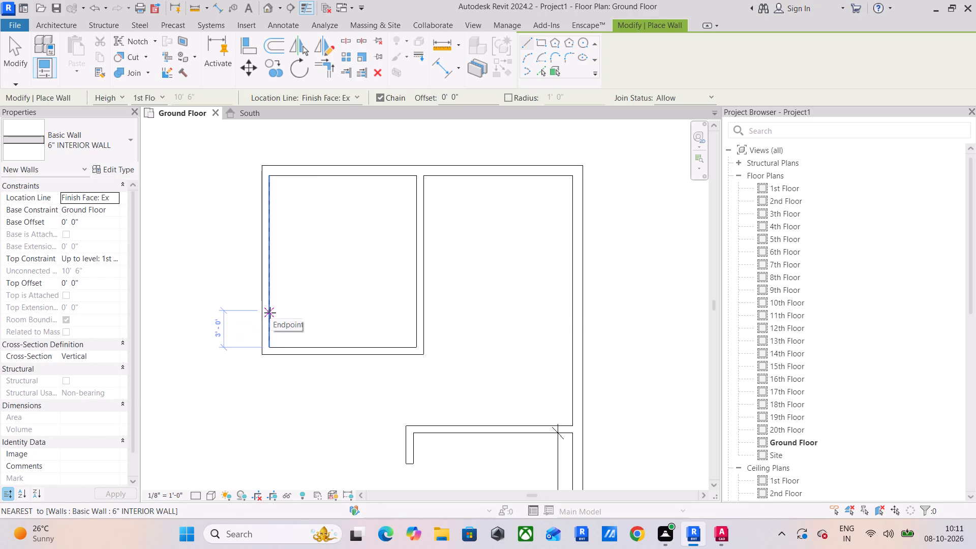
# From 6' 2" above the 12' room's lower outer corner, draw 6" INTERIOR WALLs 5' 7" outward and about 7' downward.
pyautogui.write("6'2")
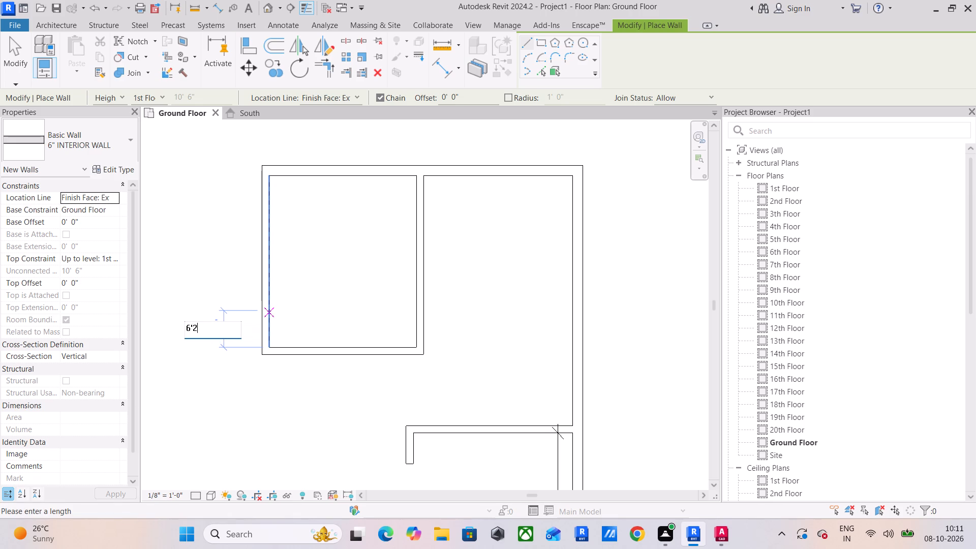
pyautogui.hotkey('shift', '"')
pyautogui.press('Return')
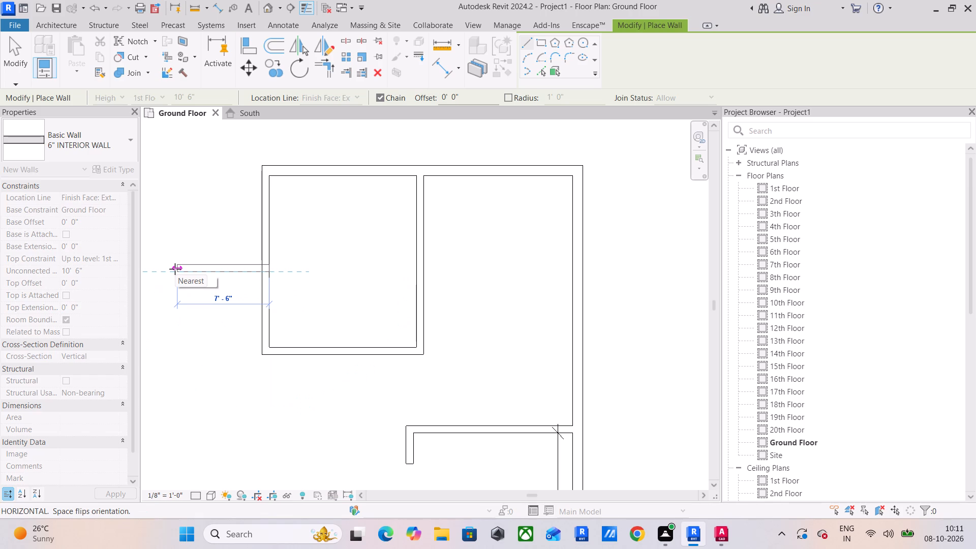
pyautogui.write("5'")
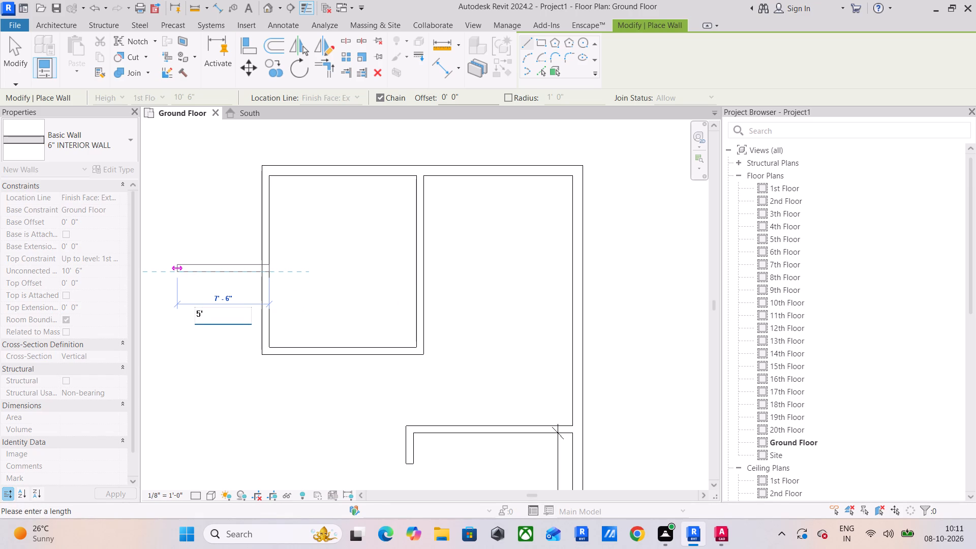
pyautogui.press('6')
pyautogui.press('BackSpace')
pyautogui.write('7"')
pyautogui.press('Return')
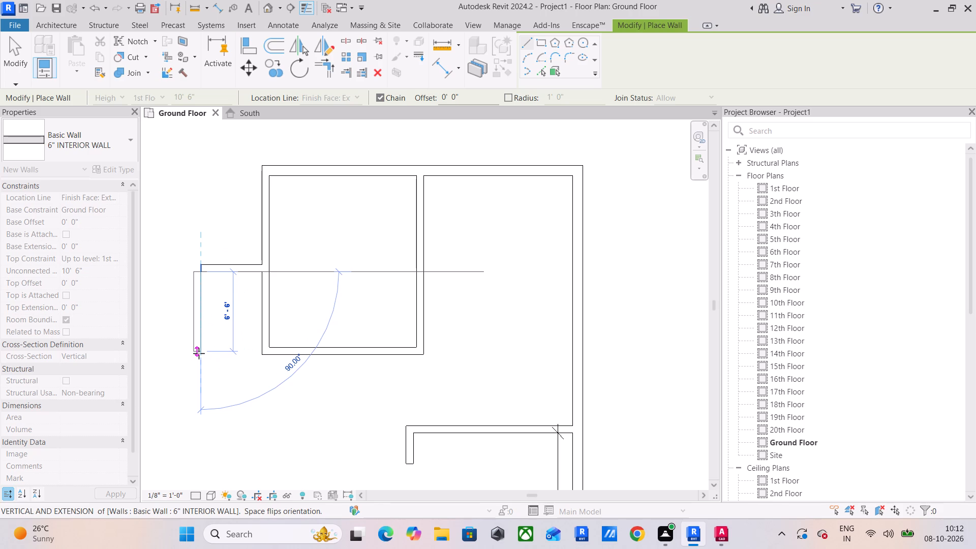
pyautogui.click(198, 355)
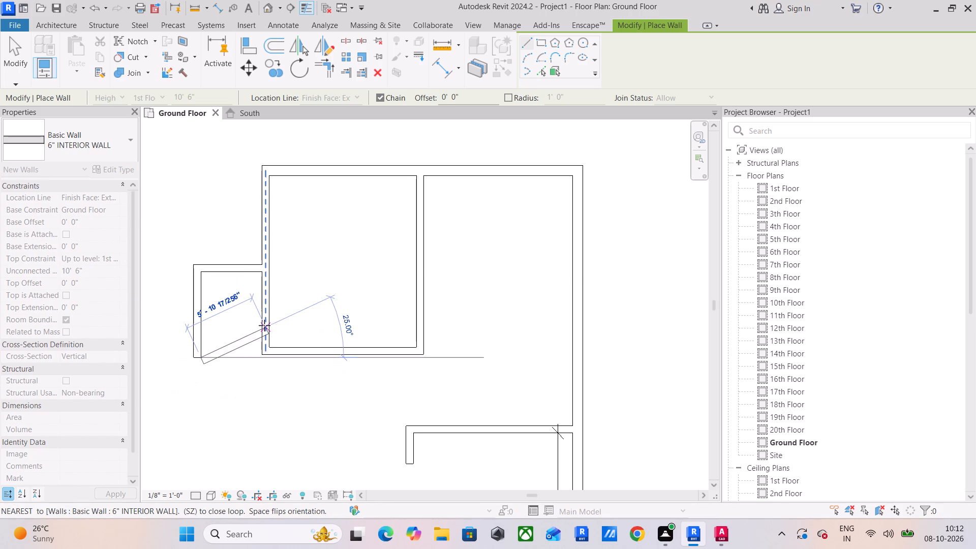
pyautogui.press('Escape')
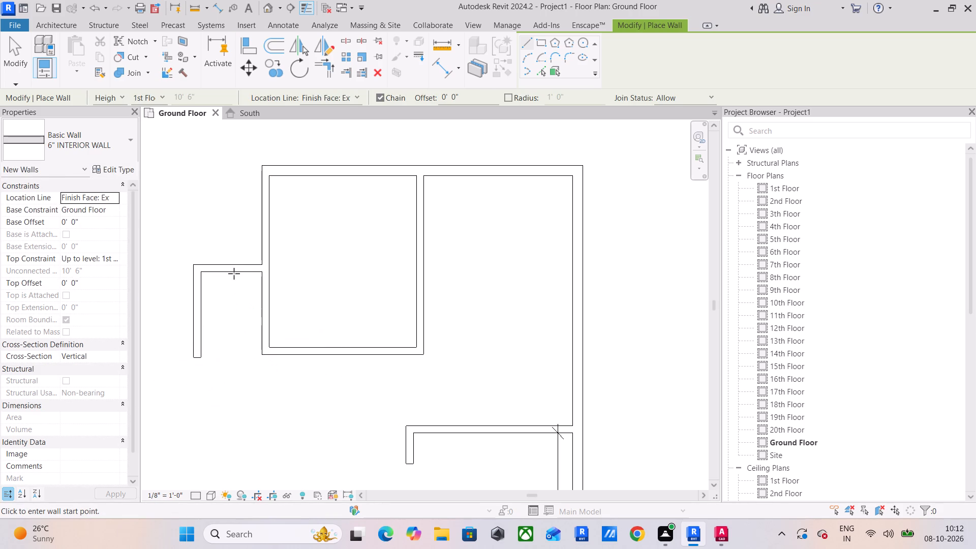
pyautogui.press('Escape')
pyautogui.press('Escape')
pyautogui.press('Escape')
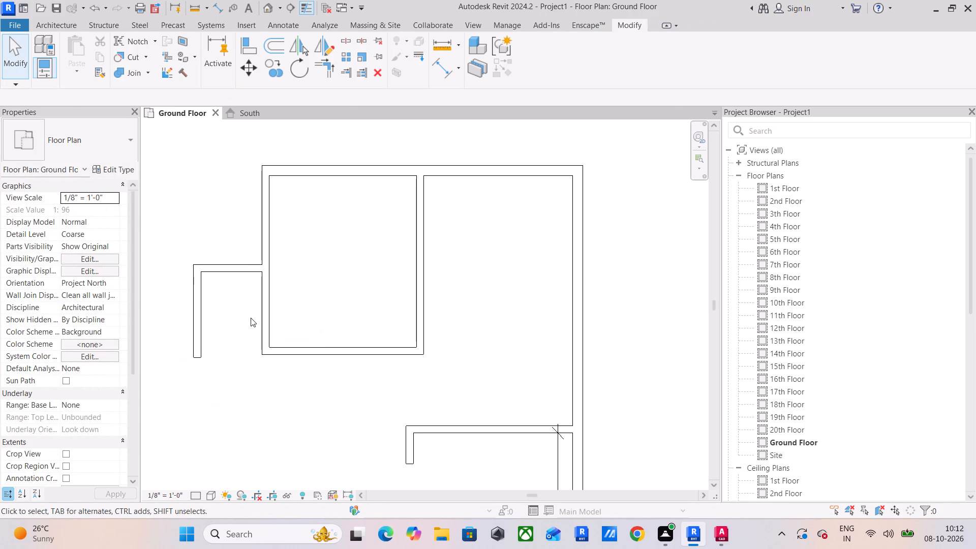
# Add an aligned dimension from the small bay's upper wall inner face to the lower end of its side wall.
pyautogui.scroll(2, 230, 258)
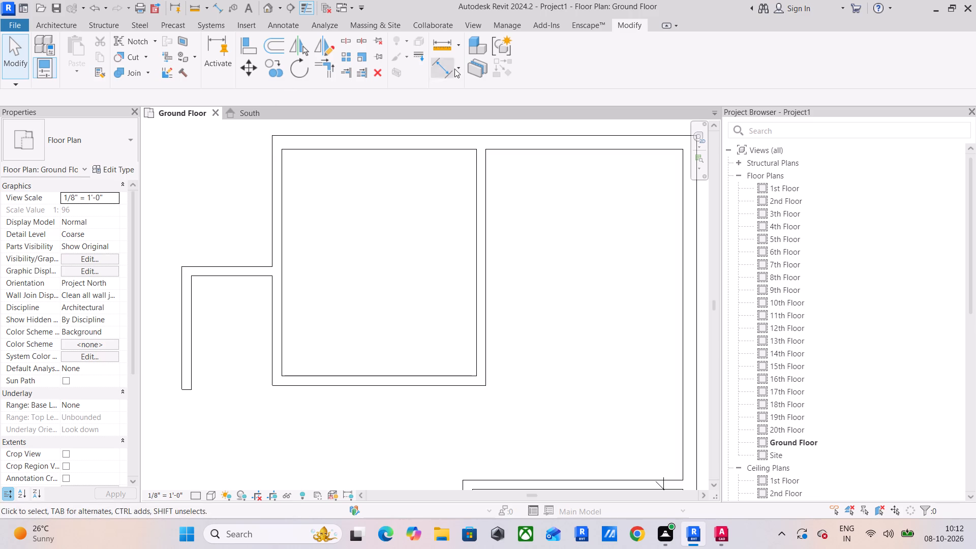
pyautogui.moveTo(448, 71); pyautogui.dragTo(444, 77)
pyautogui.click(185, 391)
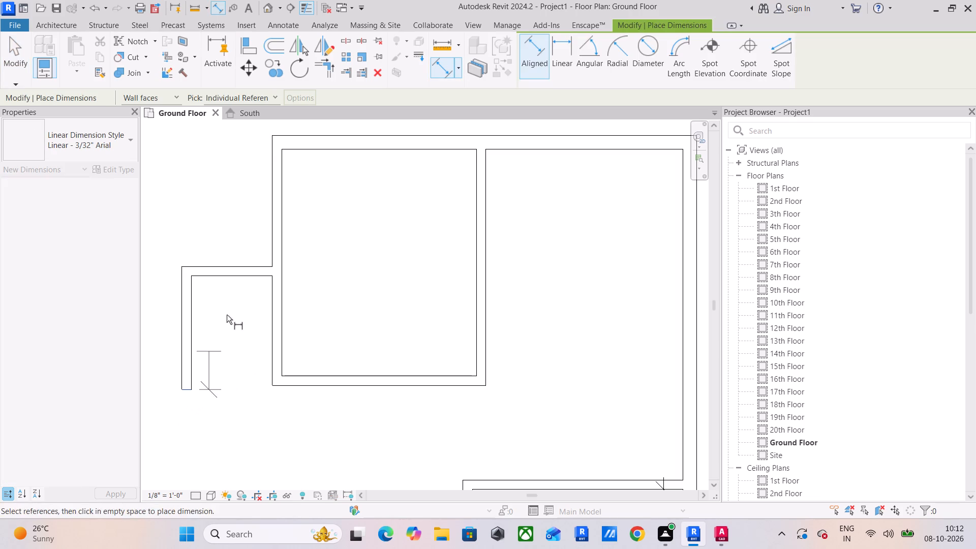
pyautogui.click(233, 274)
pyautogui.click(229, 304)
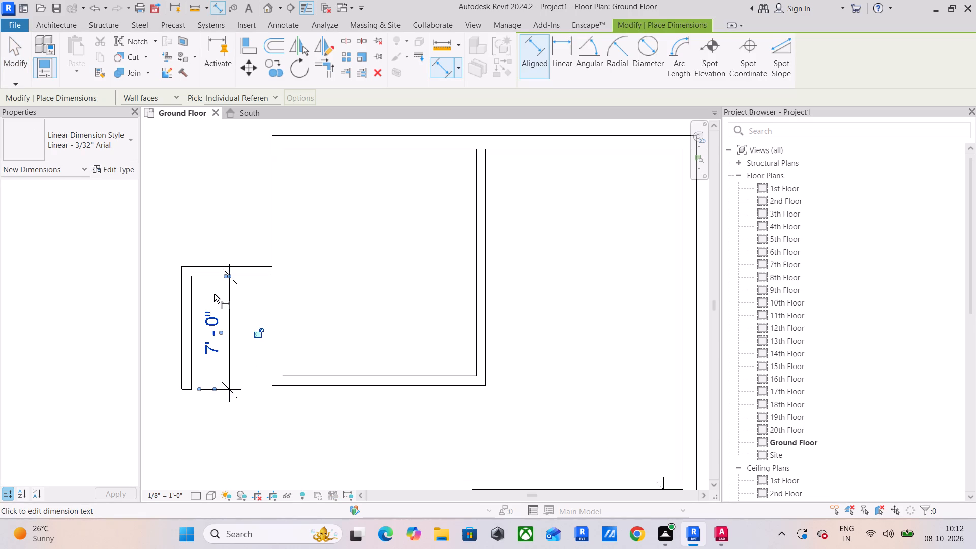
pyautogui.press('Escape')
pyautogui.press('Escape')
pyautogui.press('Escape')
# Set the small bay's inner depth to 6' 2" by repositioning its upper 6" INTERIOR WALL.
pyautogui.click(244, 275)
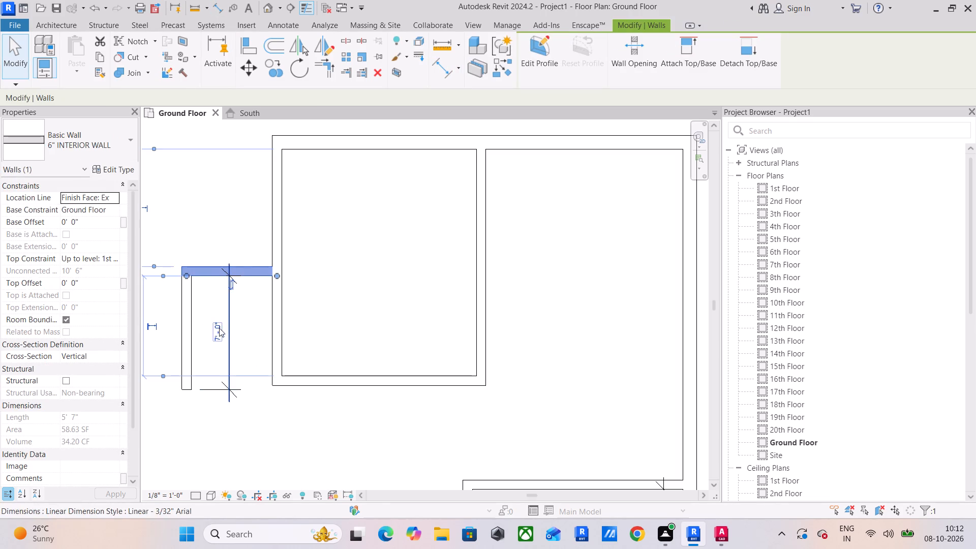
pyautogui.click(219, 328)
pyautogui.press('6')
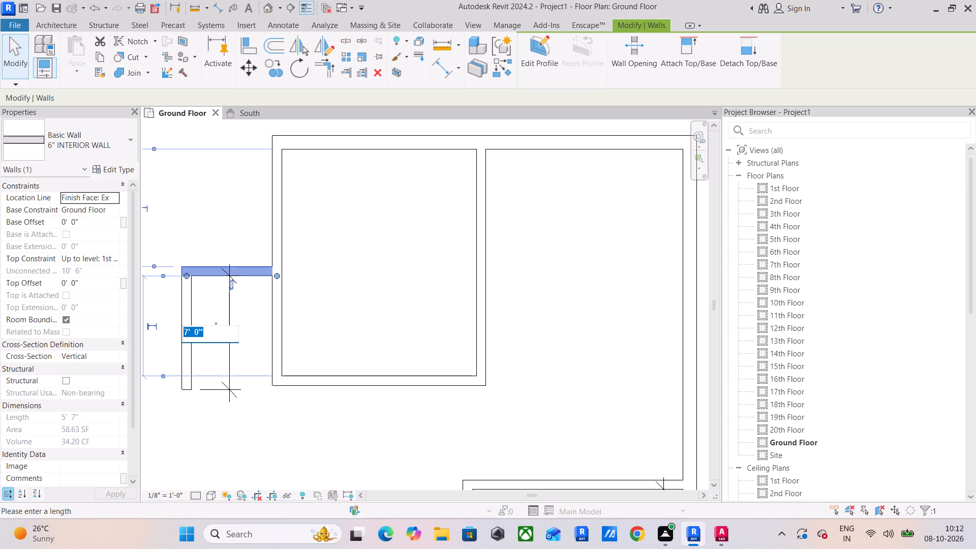
pyautogui.write('\'2"')
pyautogui.press('Return')
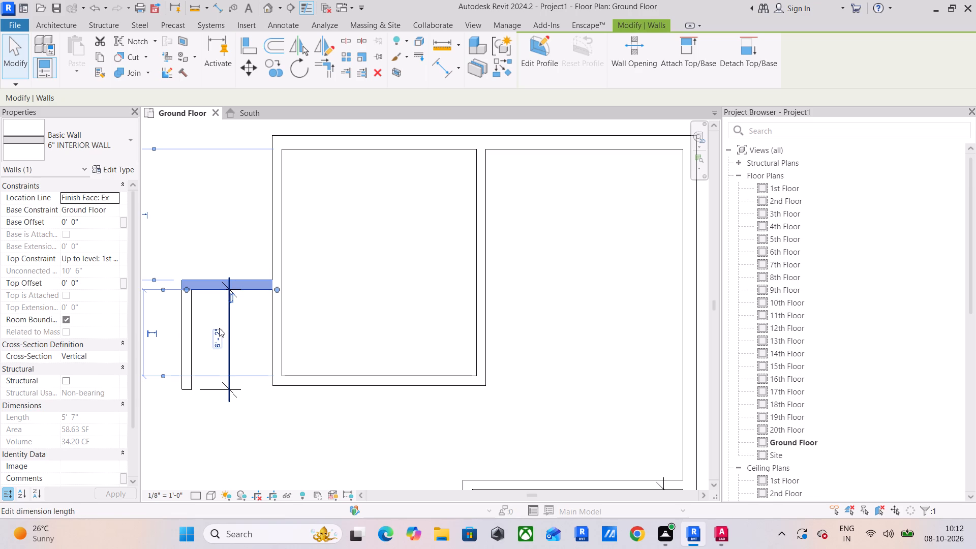
# Draw a 9" EXTERIOR WALL 5' 7" outward from the 12' room's upper outer corner, in line with the existing exterior wall.
pyautogui.press('Escape')
pyautogui.scroll(-1, 246, 268)
pyautogui.moveTo(246, 268); pyautogui.dragTo(276, 250, button='middle')
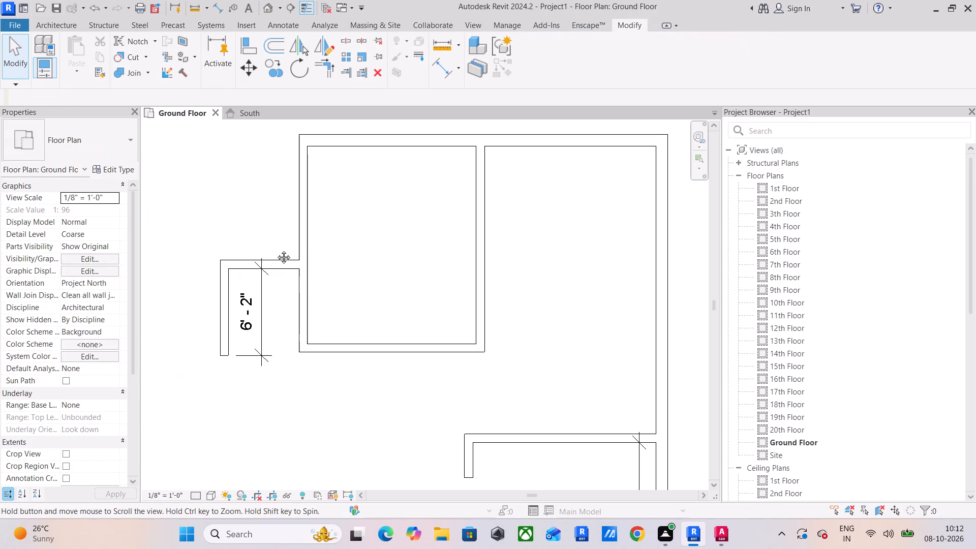
pyautogui.moveTo(276, 250); pyautogui.dragTo(277, 250, button='middle')
pyautogui.scroll(-1, 277, 250)
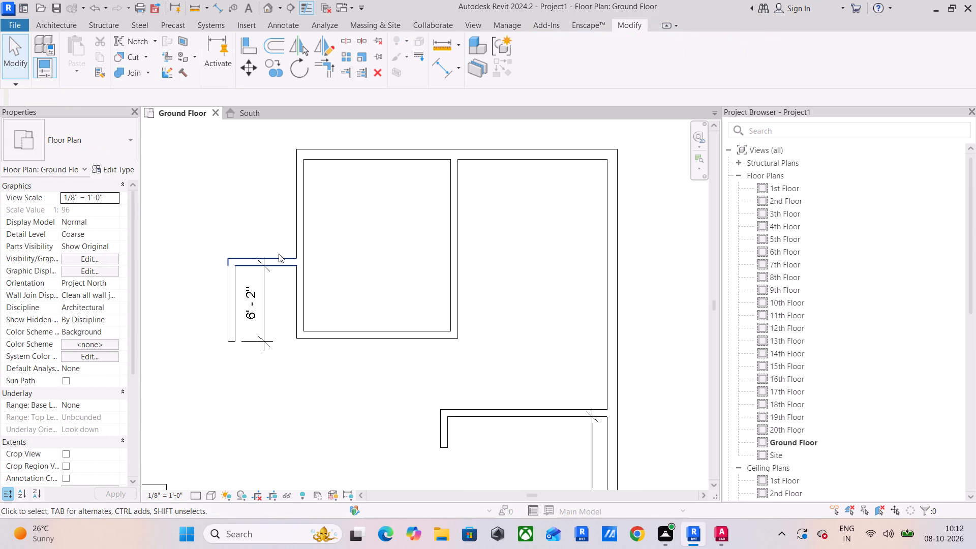
pyautogui.moveTo(283, 228); pyautogui.dragTo(289, 281, button='middle')
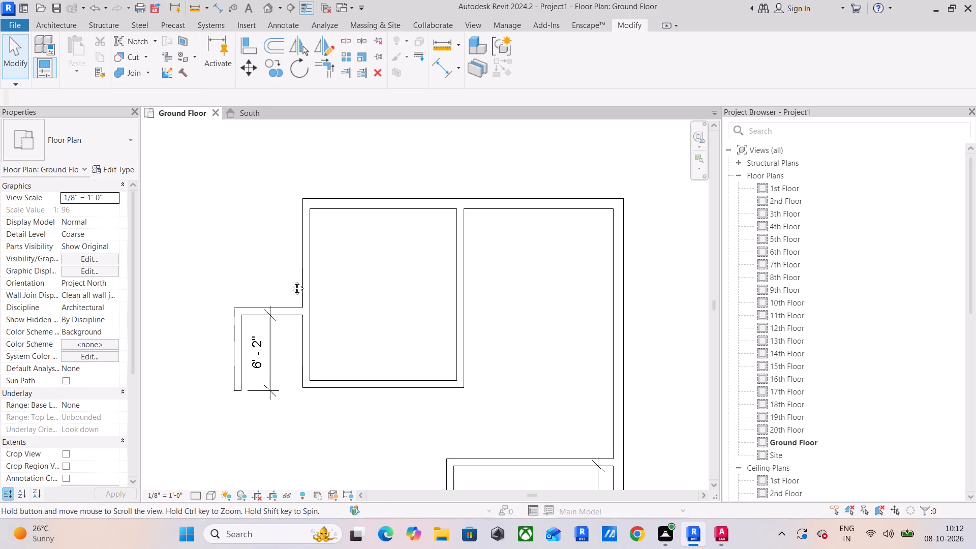
pyautogui.moveTo(289, 281); pyautogui.dragTo(289, 281, button='middle')
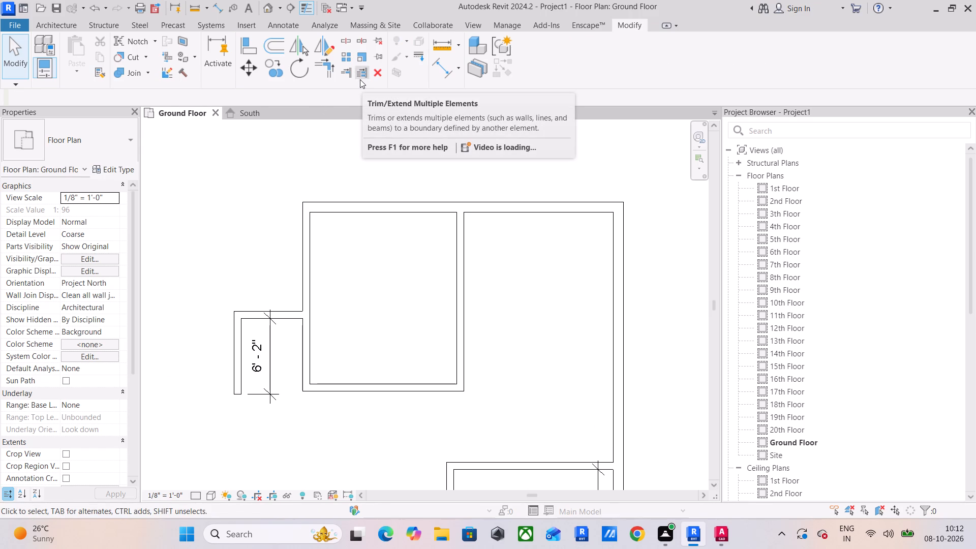
pyautogui.click(329, 203)
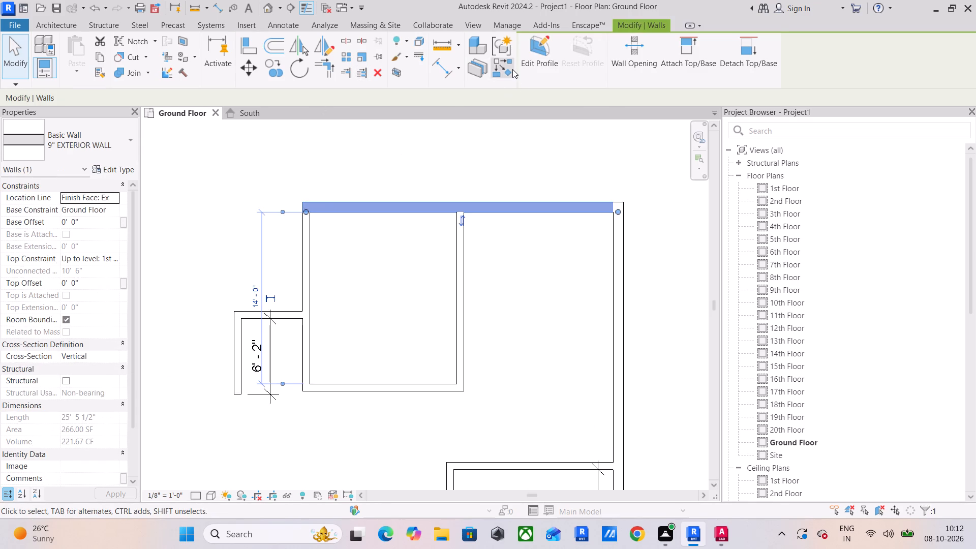
pyautogui.click(512, 69)
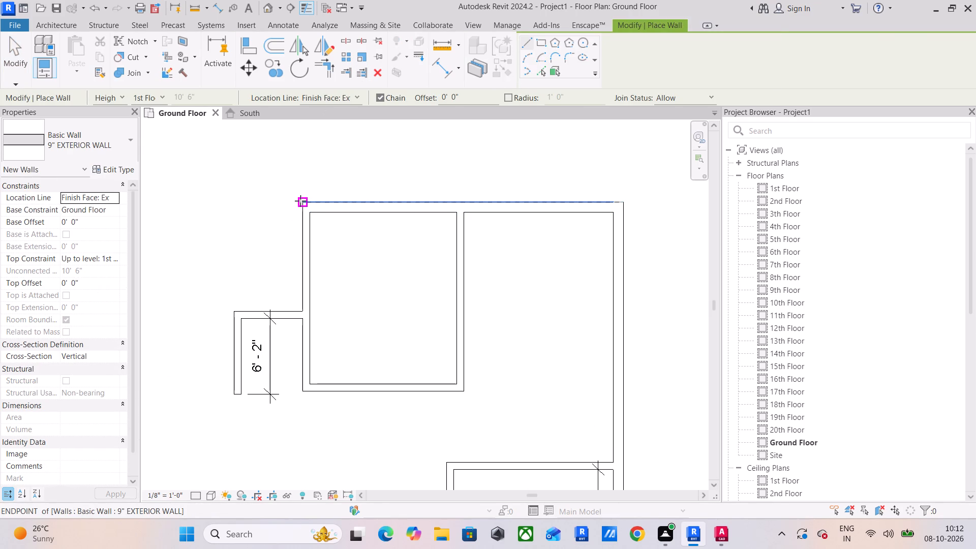
pyautogui.click(300, 201)
pyautogui.press('space')
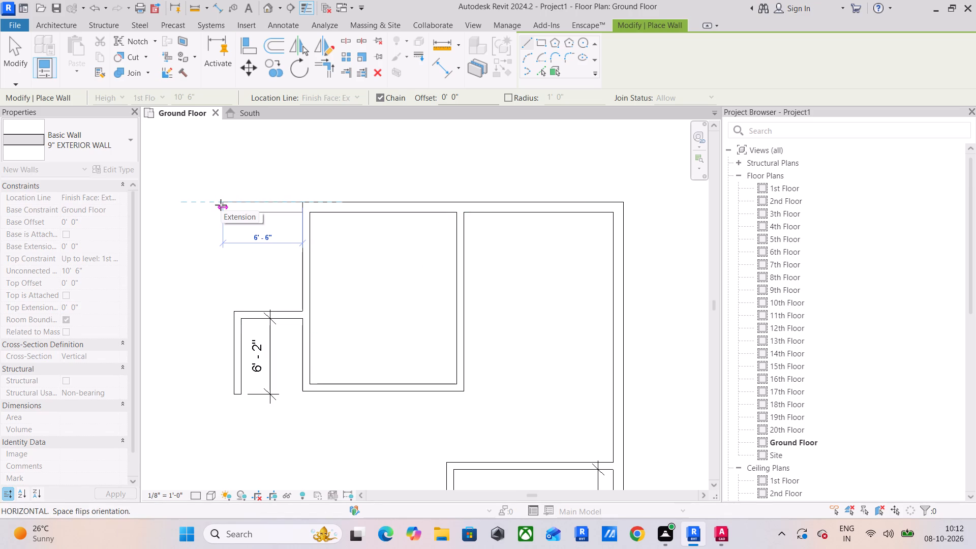
pyautogui.write("5'7'")
pyautogui.press('Return')
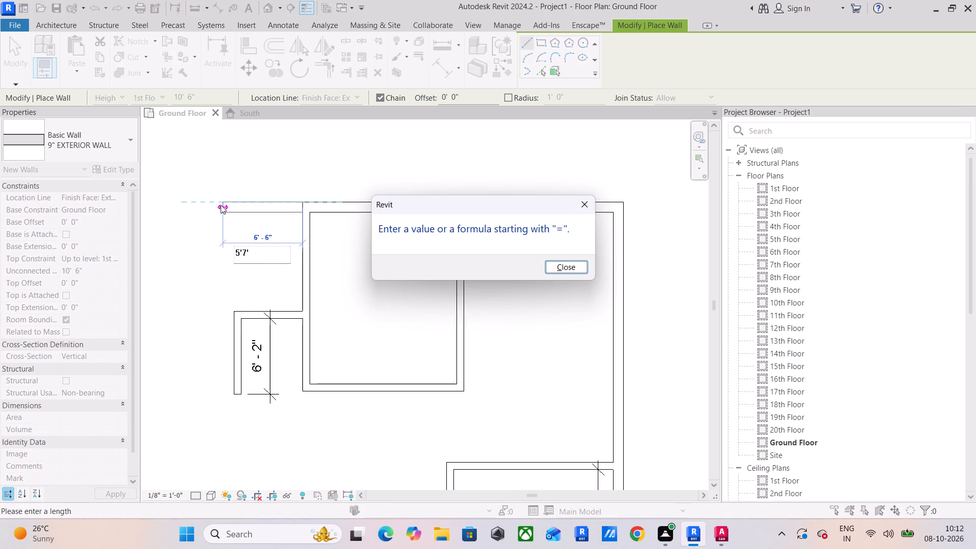
pyautogui.click(563, 270)
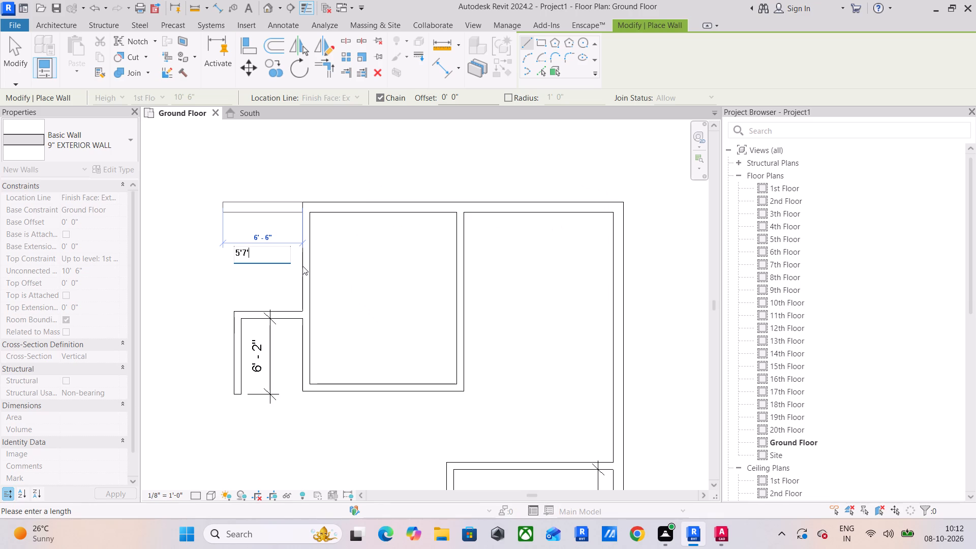
pyautogui.press('BackSpace')
pyautogui.hotkey('shift', '"')
pyautogui.press('Return')
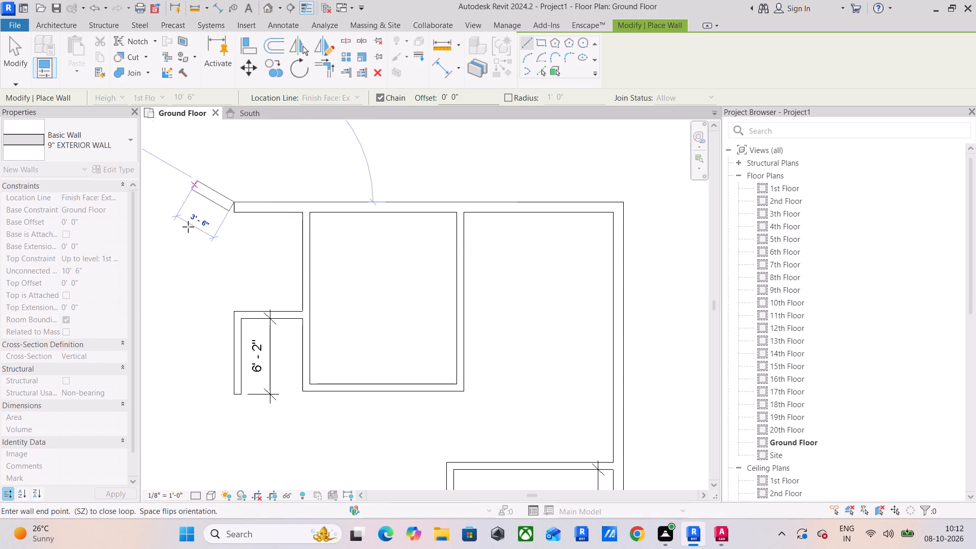
pyautogui.press('Escape')
# Draw a 6" INTERIOR WALL 8' downward from the free end of the new exterior wall toward the small bay.
pyautogui.click(108, 154)
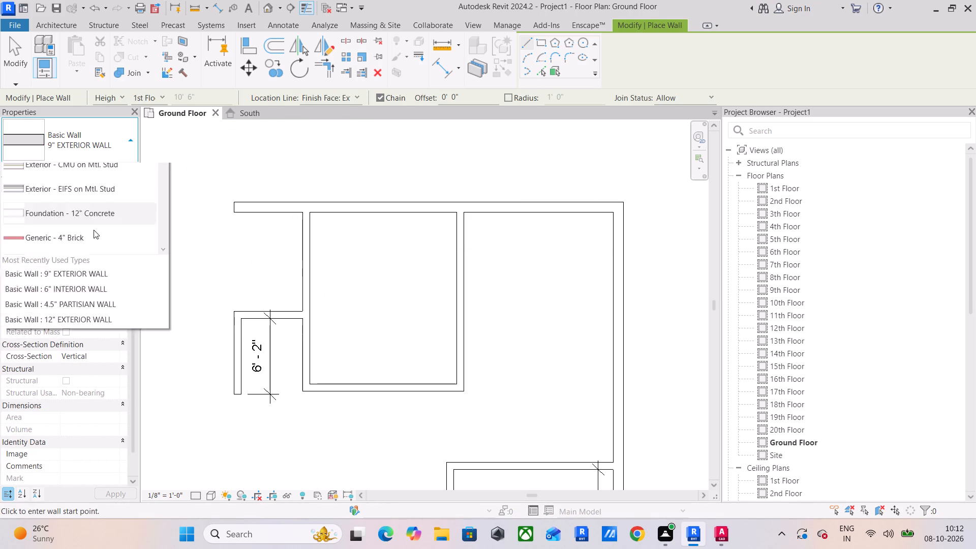
pyautogui.scroll(1, 83, 252)
pyautogui.click(82, 238)
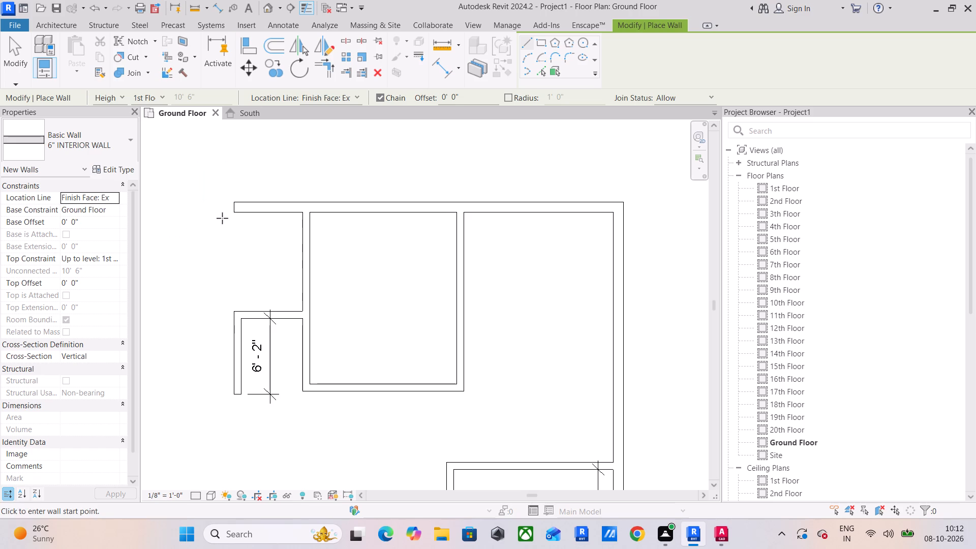
pyautogui.click(232, 214)
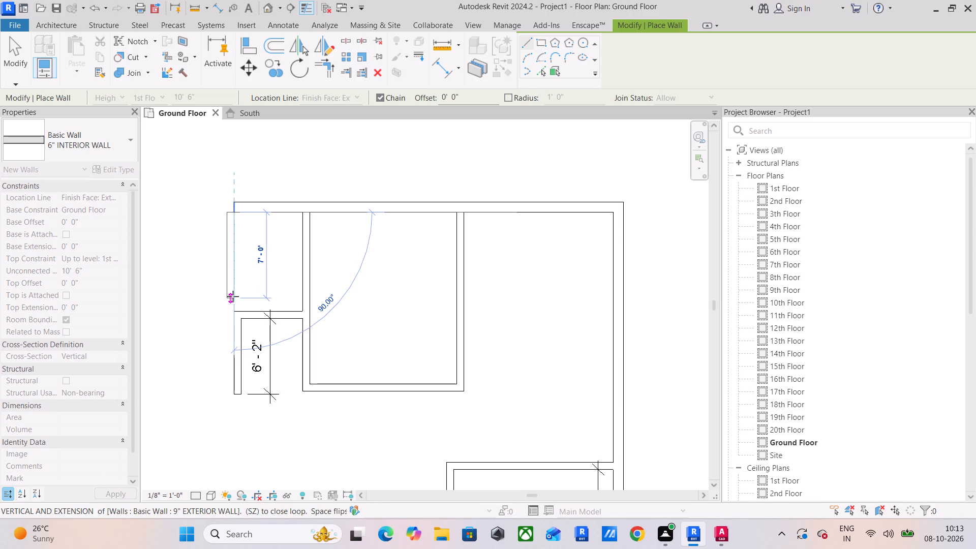
pyautogui.write("8'")
pyautogui.press('Return')
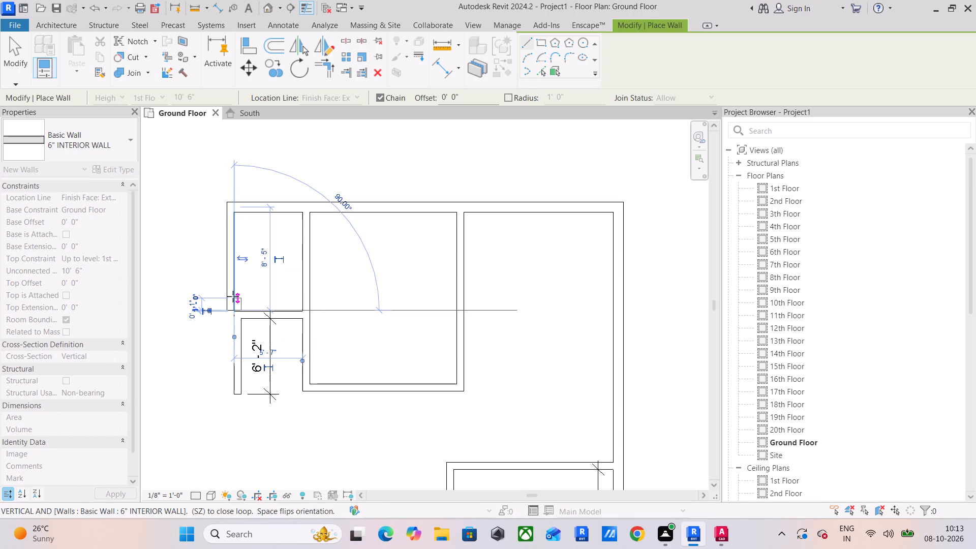
pyautogui.press('Escape')
pyautogui.scroll(4, 242, 312)
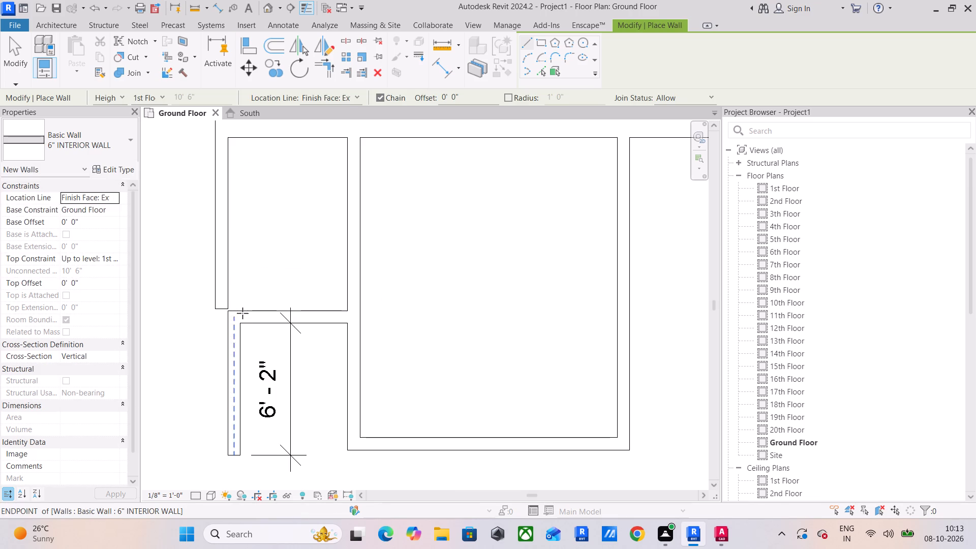
pyautogui.scroll(5, 171, 289)
pyautogui.press('Escape')
pyautogui.press('Escape')
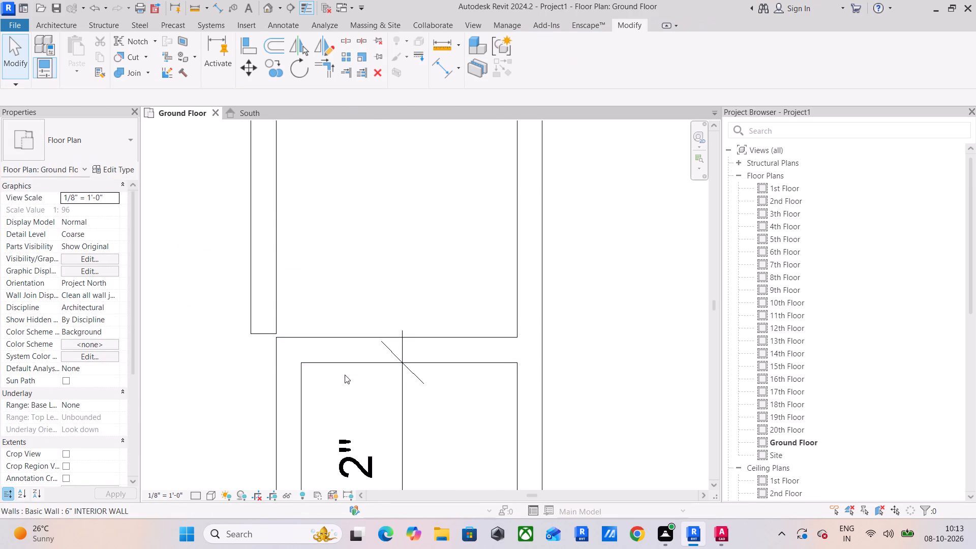
# Add an aligned dimension across the small bay between the inner faces of its two side walls.
pyautogui.moveTo(345, 375); pyautogui.dragTo(362, 351, button='middle')
pyautogui.click(444, 63)
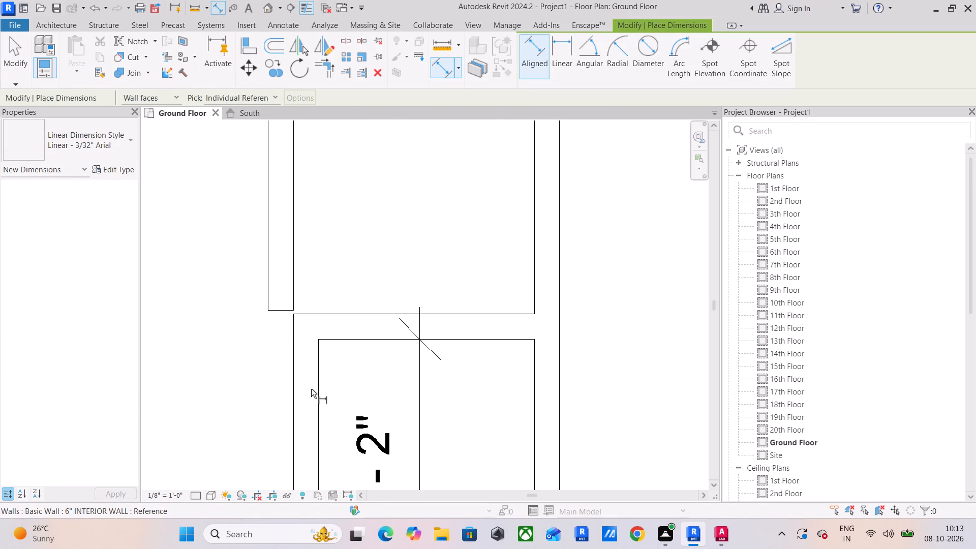
pyautogui.click(311, 389)
pyautogui.press('Escape')
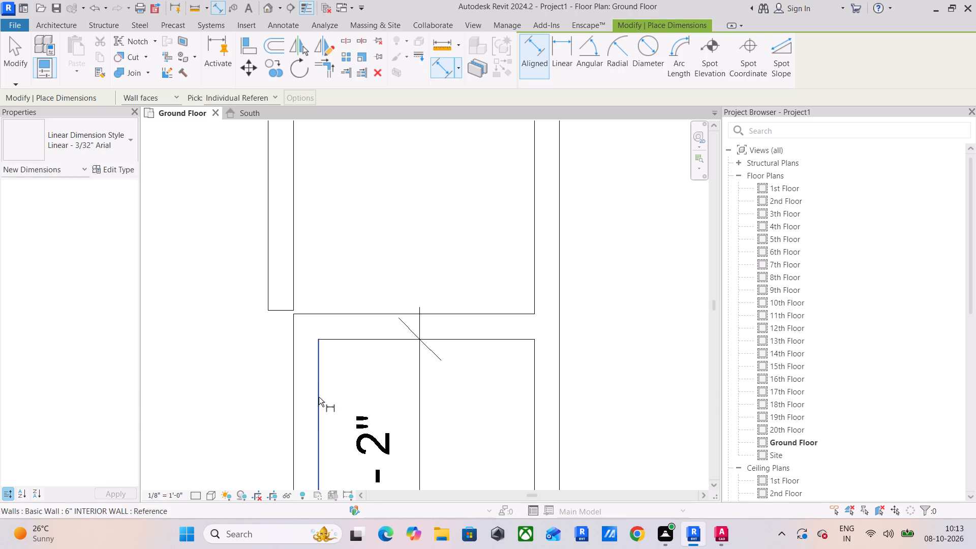
pyautogui.click(319, 397)
pyautogui.click(536, 398)
pyautogui.click(503, 412)
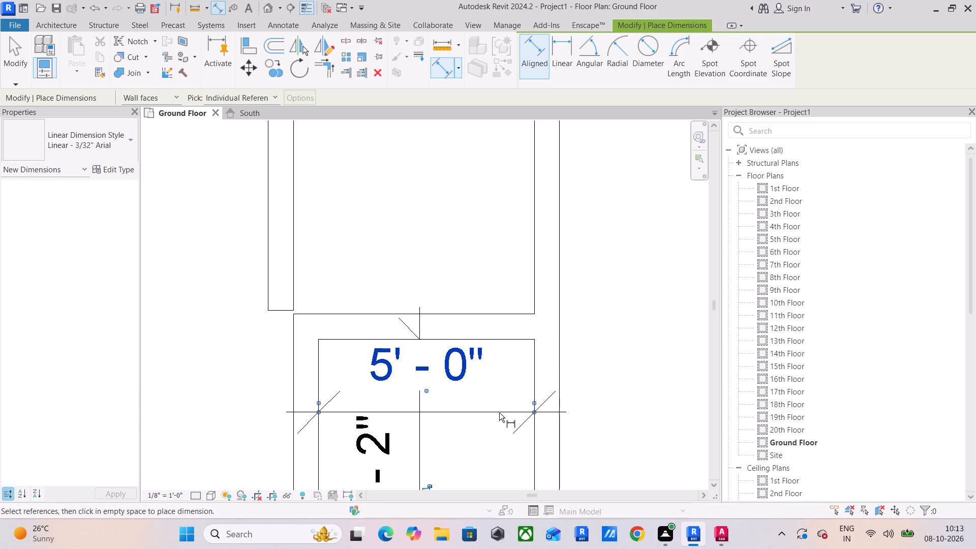
pyautogui.press('Escape')
pyautogui.press('Escape')
pyautogui.press('Escape')
# Set the small bay's inner width to 5' 7" by repositioning its outer 6" INTERIOR WALL.
pyautogui.scroll(-2, 357, 394)
pyautogui.moveTo(414, 392); pyautogui.dragTo(443, 345, button='middle')
pyautogui.press('Escape')
pyautogui.click(334, 330)
pyautogui.click(447, 345)
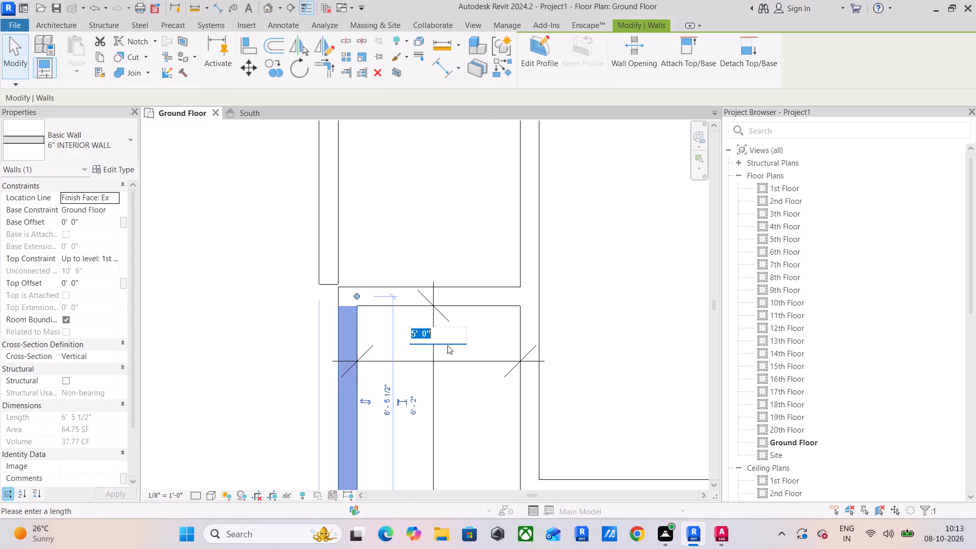
pyautogui.press('5')
pyautogui.write('\'7"')
pyautogui.press('Return')
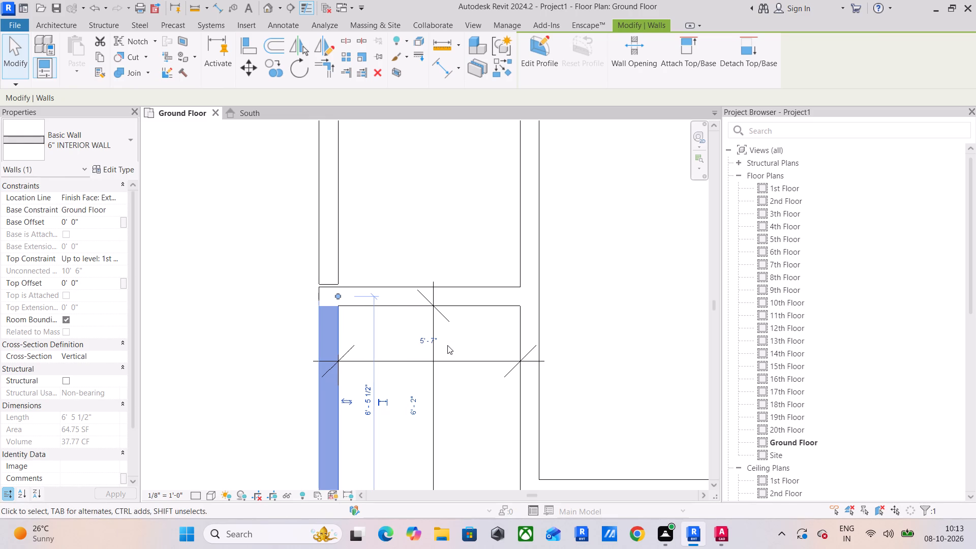
pyautogui.press('Escape')
pyautogui.press('Escape')
# Add an aligned dimension from the lower end of the new side wall above the bay to the exterior wall's inner face.
pyautogui.scroll(-2, 447, 345)
pyautogui.moveTo(447, 345); pyautogui.dragTo(446, 291, button='middle')
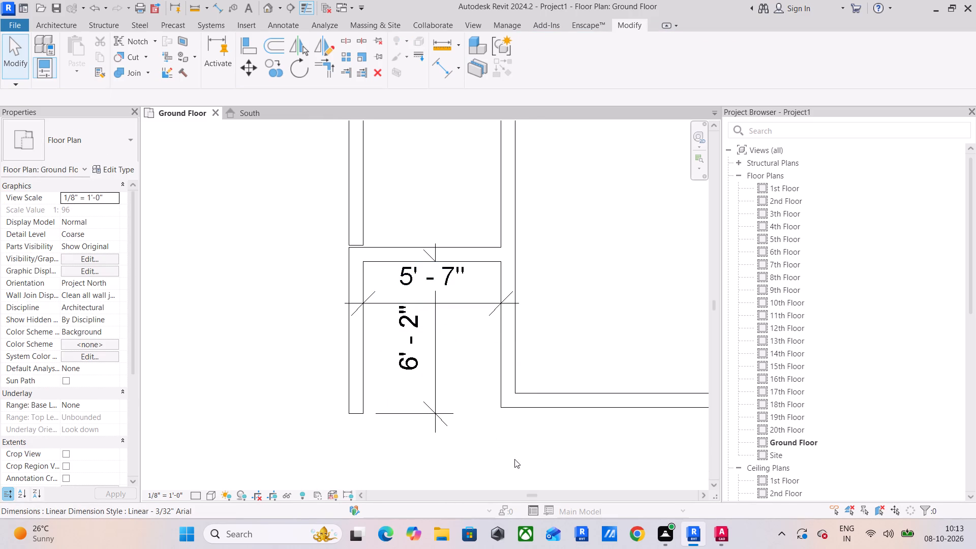
pyautogui.scroll(3, 352, 231)
pyautogui.moveTo(384, 254); pyautogui.dragTo(353, 362, button='middle')
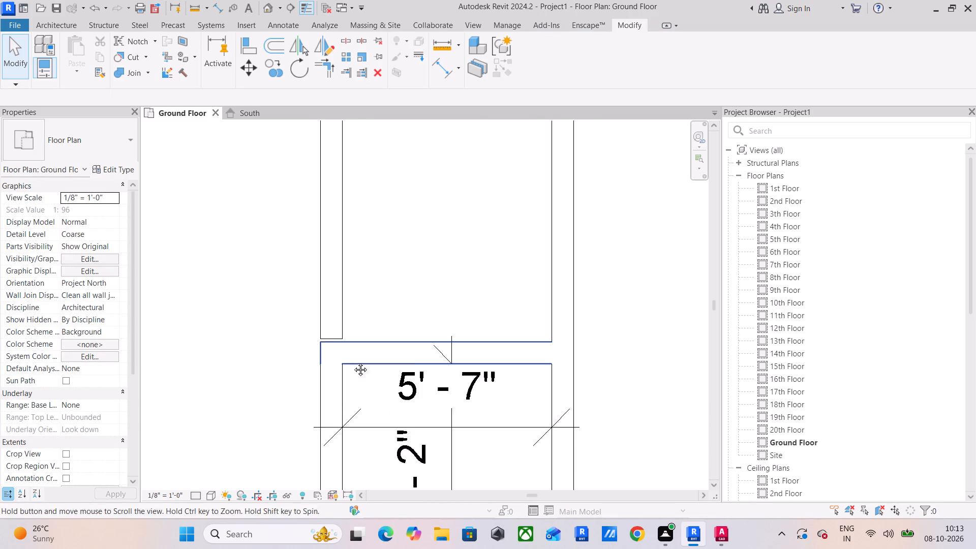
pyautogui.moveTo(353, 362); pyautogui.dragTo(353, 364, button='middle')
pyautogui.scroll(-4, 379, 307)
pyautogui.click(435, 72)
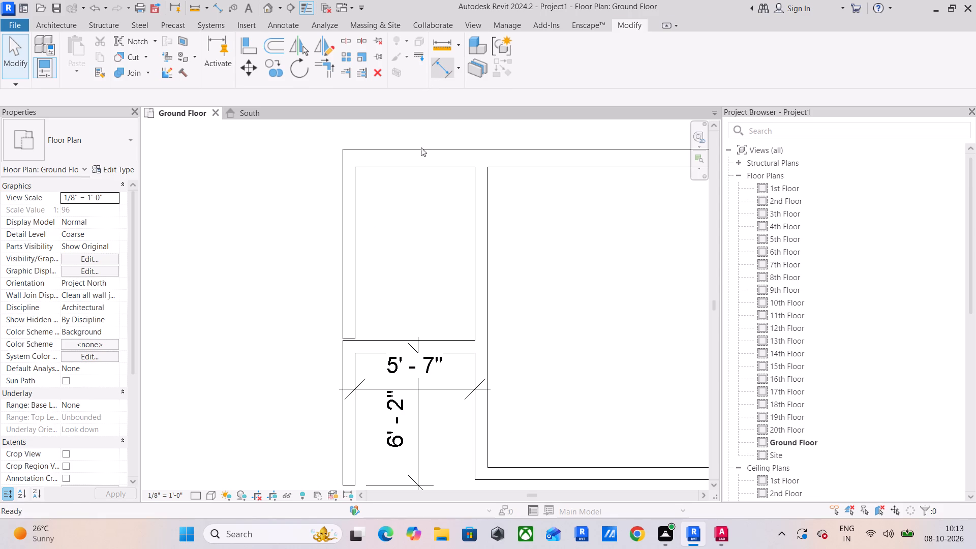
pyautogui.scroll(4, 344, 379)
pyautogui.click(354, 319)
pyautogui.moveTo(395, 307); pyautogui.dragTo(381, 487, button='middle')
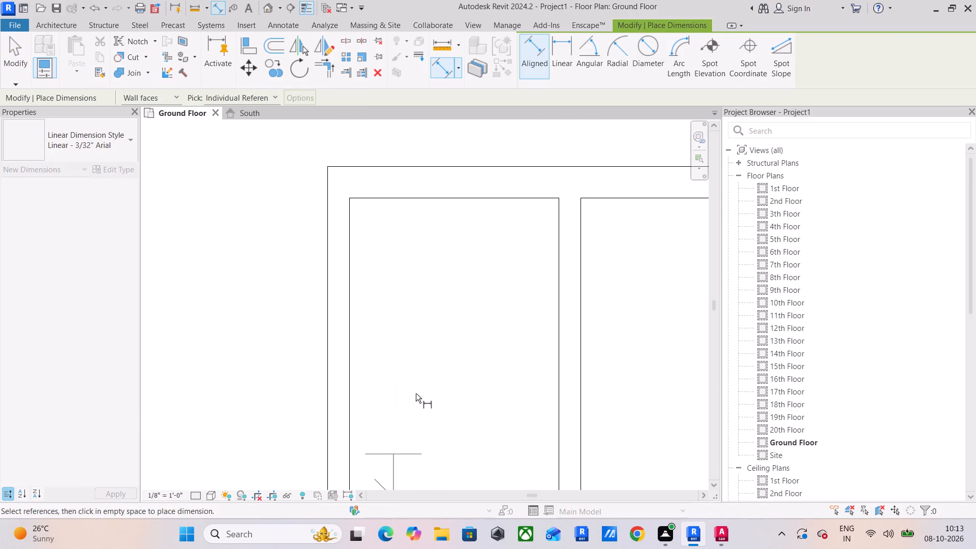
pyautogui.click(428, 197)
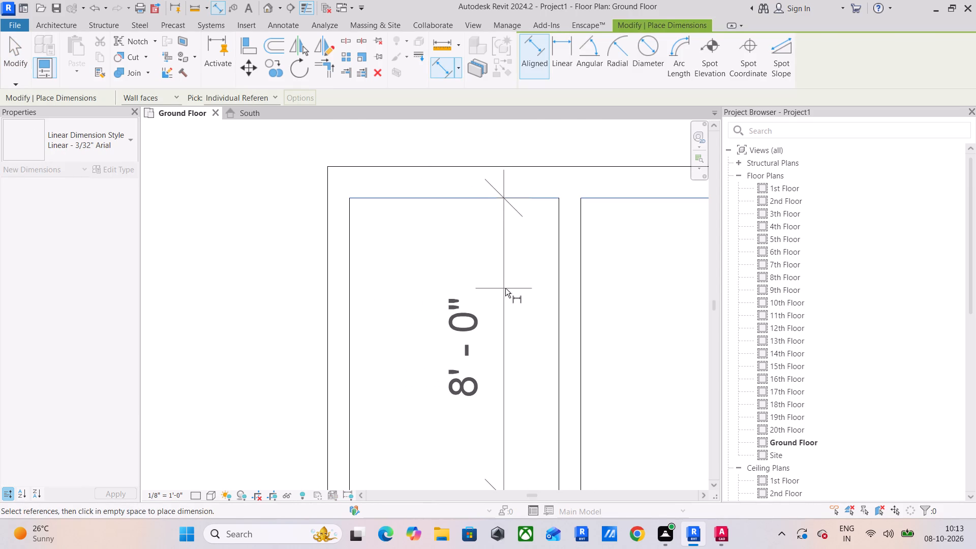
pyautogui.click(515, 301)
# Add an aligned dimension for the larger room's inner depth, from its lower wall to the exterior wall's inner face.
pyautogui.scroll(-2, 513, 325)
pyautogui.moveTo(512, 330); pyautogui.dragTo(477, 226, button='middle')
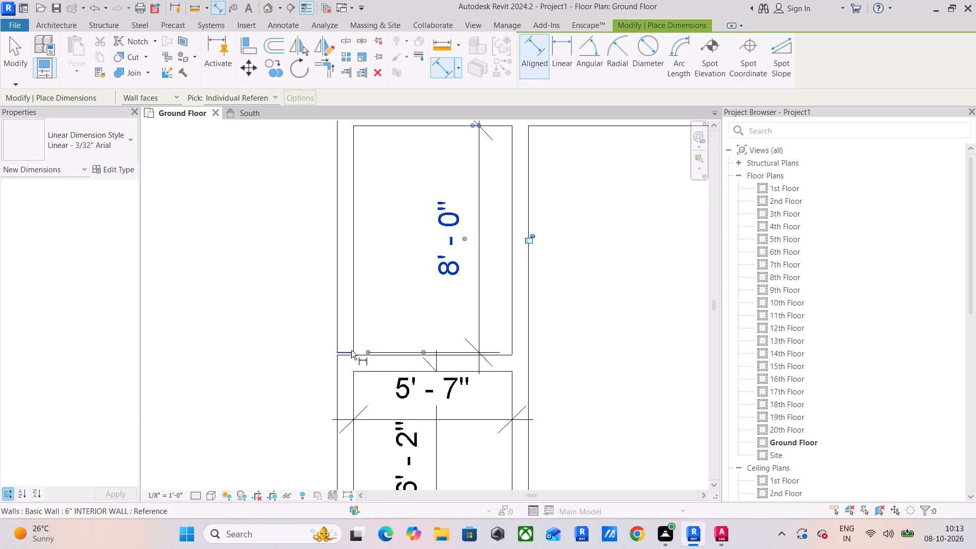
pyautogui.moveTo(351, 349); pyautogui.dragTo(368, 256, button='middle')
pyautogui.scroll(-2, 401, 375)
pyautogui.moveTo(407, 375); pyautogui.dragTo(181, 368, button='middle')
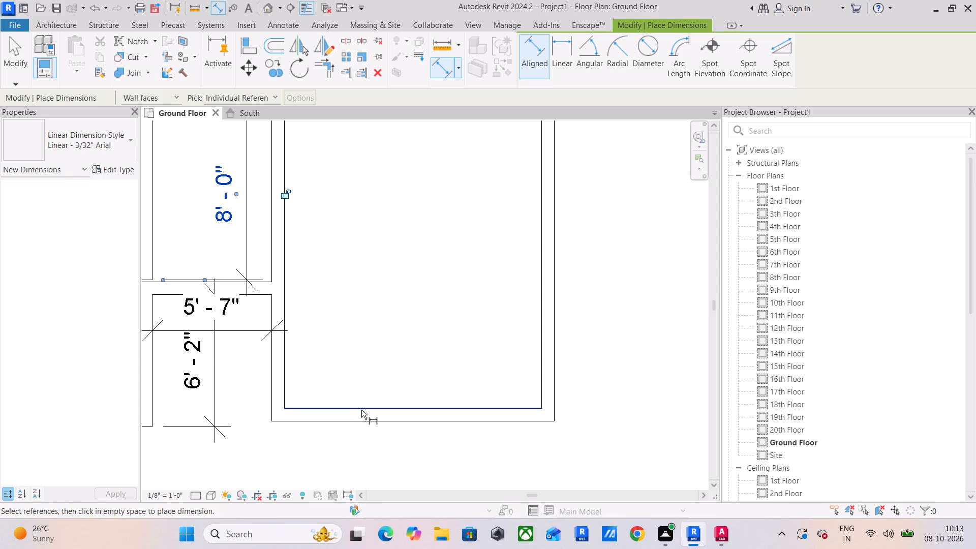
pyautogui.click(361, 410)
pyautogui.moveTo(361, 276); pyautogui.dragTo(403, 485, button='middle')
pyautogui.click(406, 315)
pyautogui.moveTo(365, 385); pyautogui.dragTo(475, 312, button='middle')
pyautogui.click(479, 346)
# Add an aligned dimension across the larger room's inner width, near its lower wall.
pyautogui.moveTo(486, 401); pyautogui.dragTo(494, 339, button='middle')
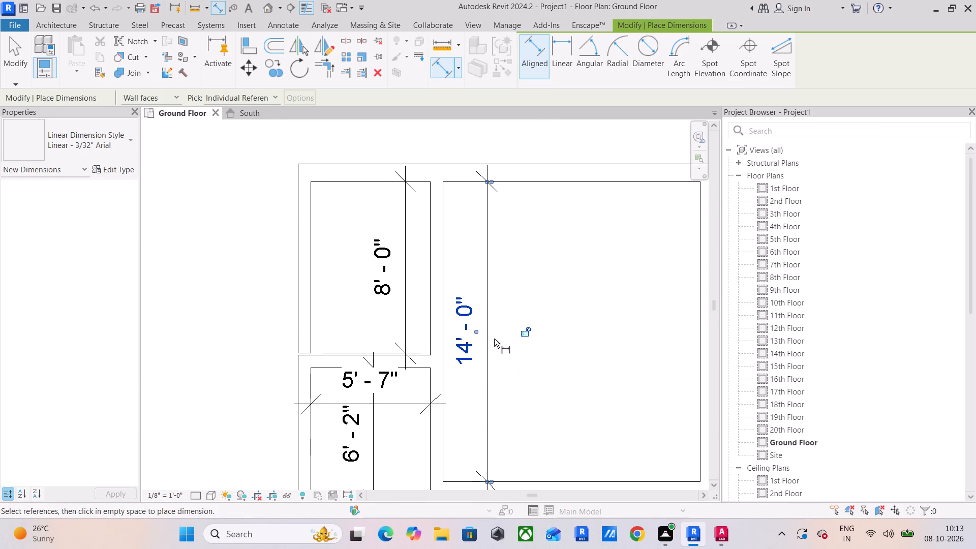
pyautogui.scroll(-2, 494, 339)
pyautogui.moveTo(495, 350); pyautogui.dragTo(434, 294, button='middle')
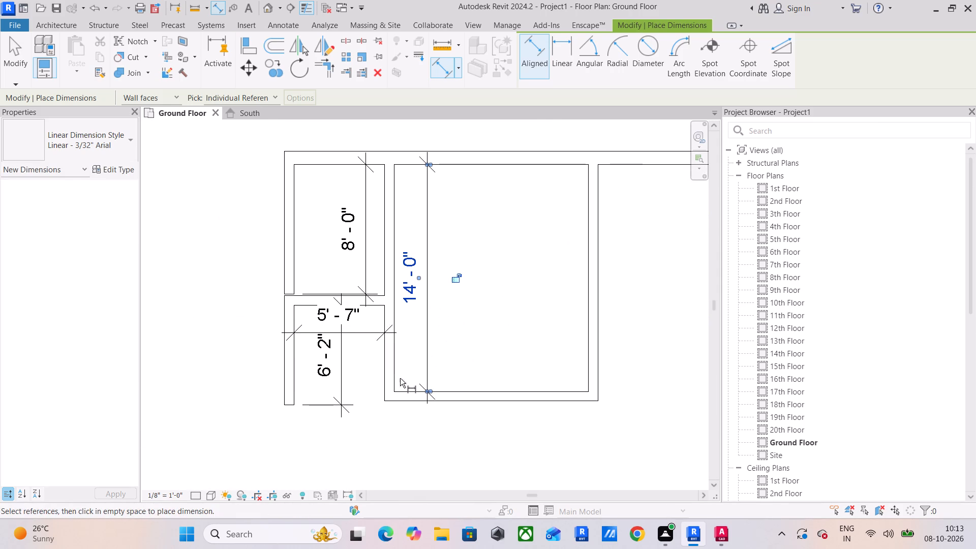
pyautogui.click(393, 376)
pyautogui.click(586, 378)
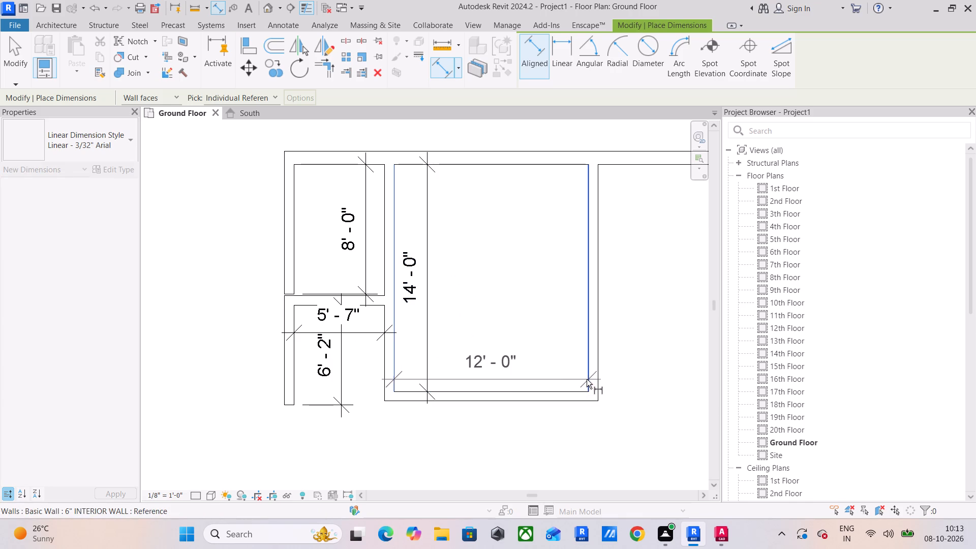
pyautogui.click(587, 382)
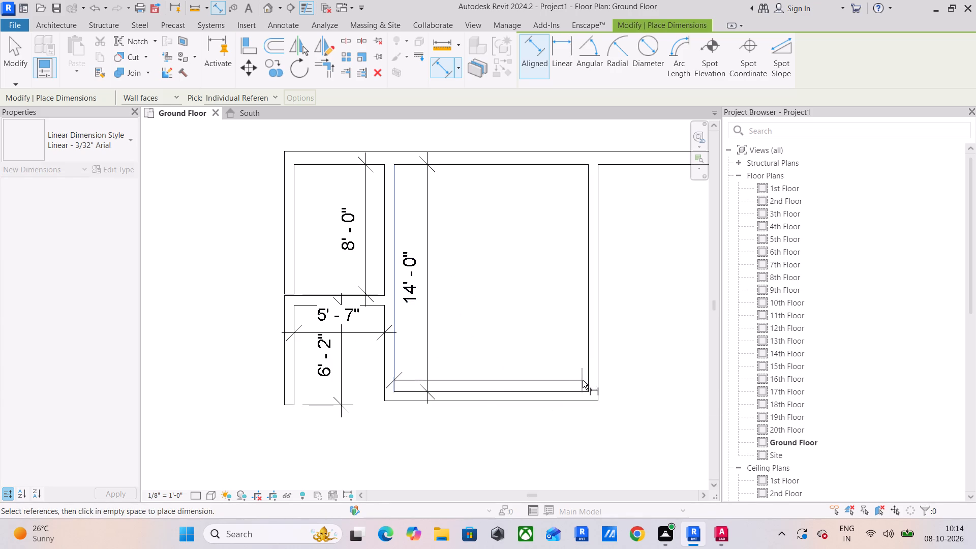
pyautogui.click(588, 379)
pyautogui.click(559, 384)
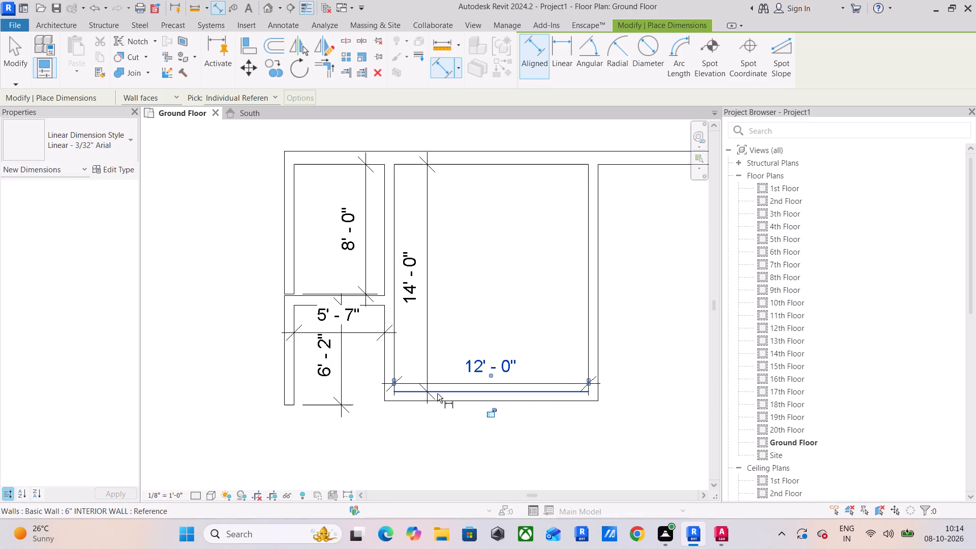
pyautogui.press('Escape')
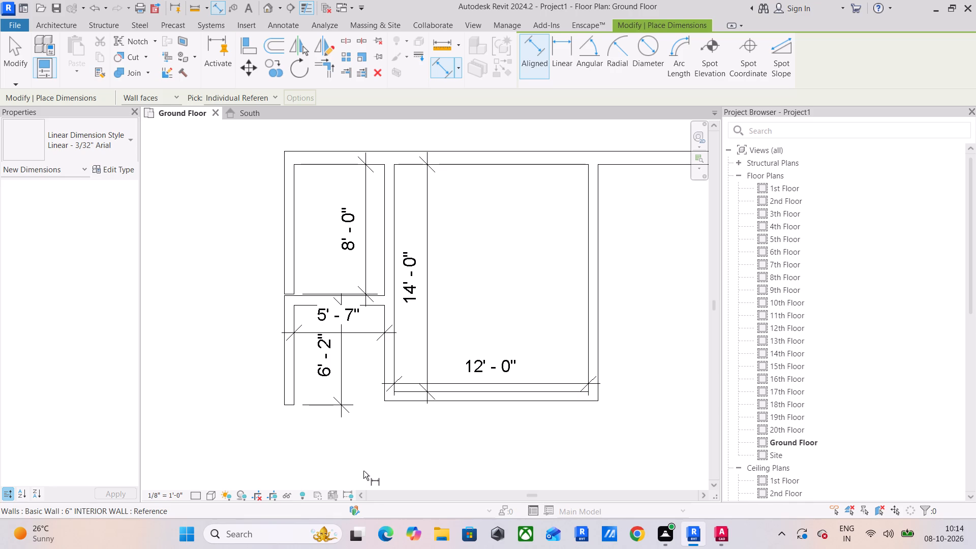
pyautogui.scroll(4, 280, 282)
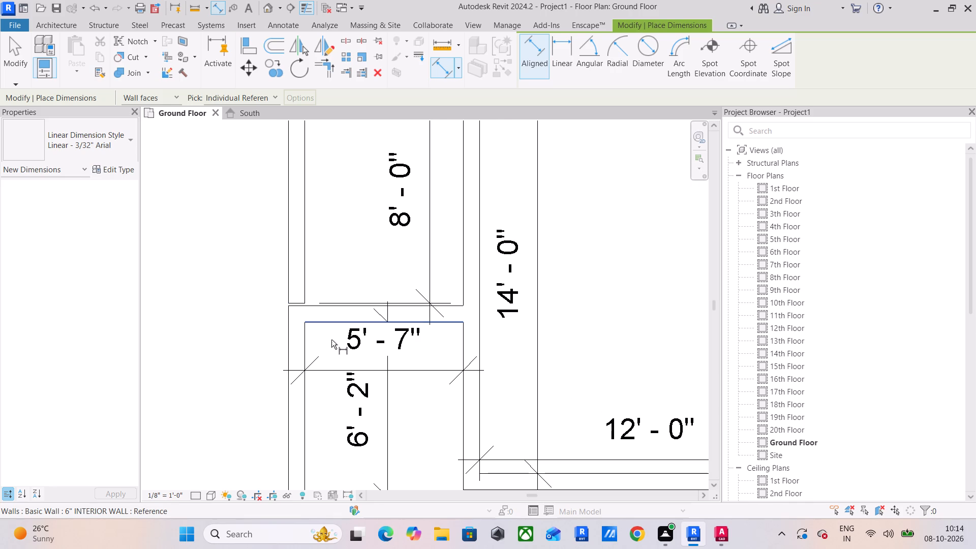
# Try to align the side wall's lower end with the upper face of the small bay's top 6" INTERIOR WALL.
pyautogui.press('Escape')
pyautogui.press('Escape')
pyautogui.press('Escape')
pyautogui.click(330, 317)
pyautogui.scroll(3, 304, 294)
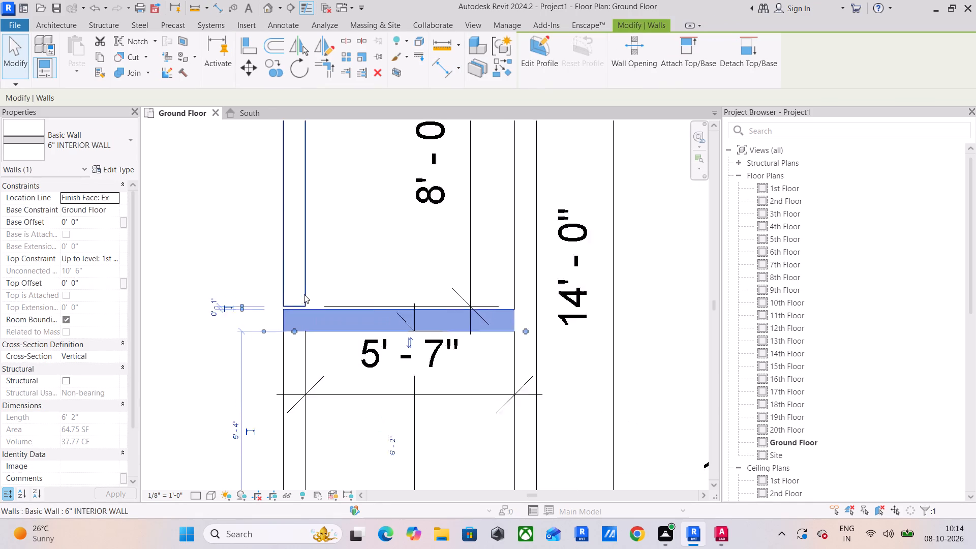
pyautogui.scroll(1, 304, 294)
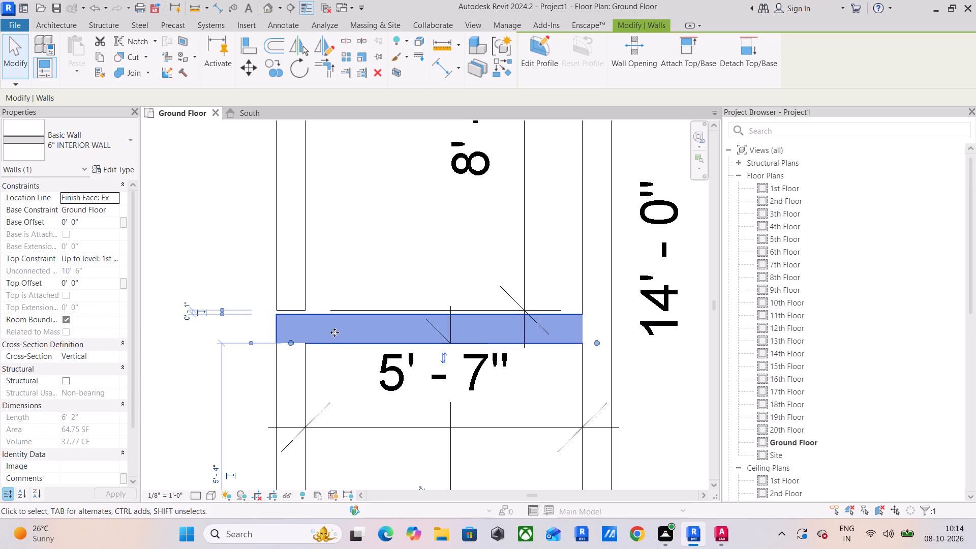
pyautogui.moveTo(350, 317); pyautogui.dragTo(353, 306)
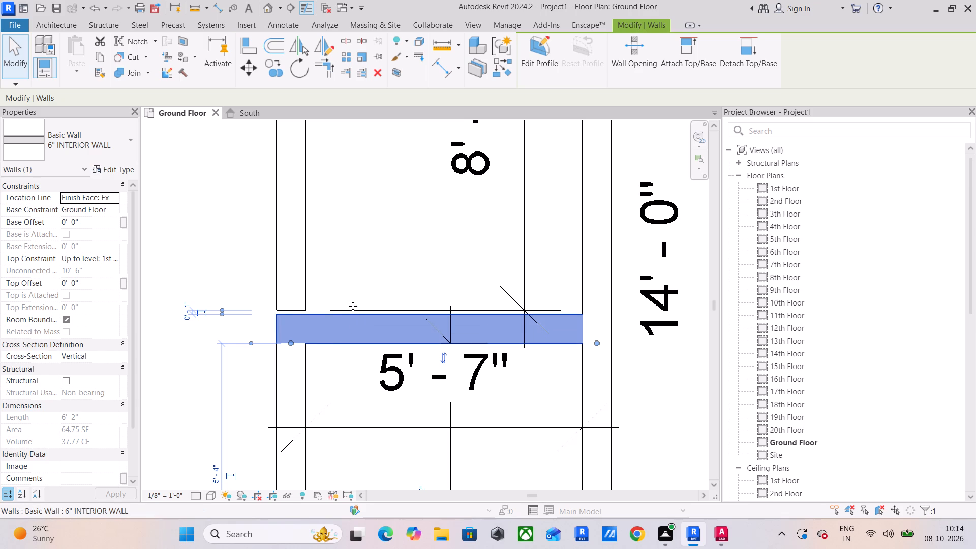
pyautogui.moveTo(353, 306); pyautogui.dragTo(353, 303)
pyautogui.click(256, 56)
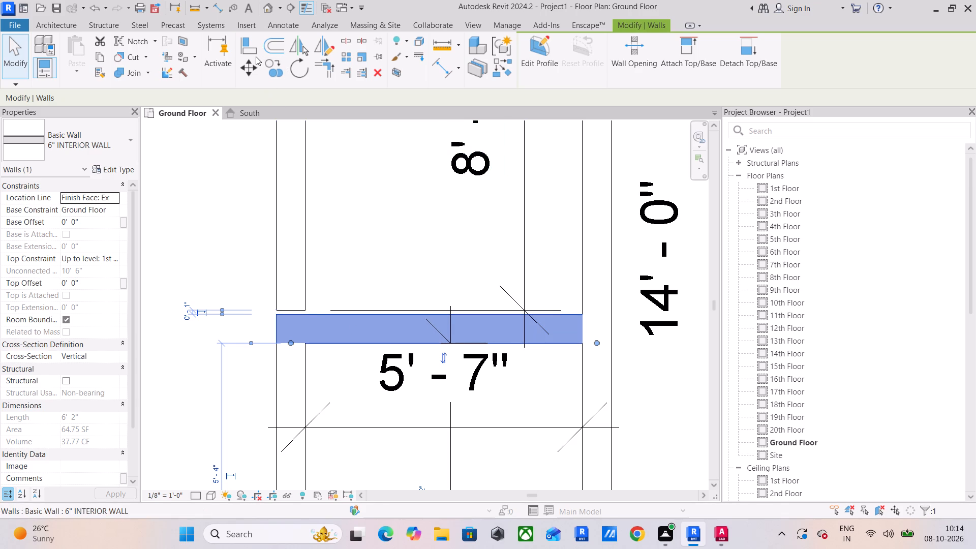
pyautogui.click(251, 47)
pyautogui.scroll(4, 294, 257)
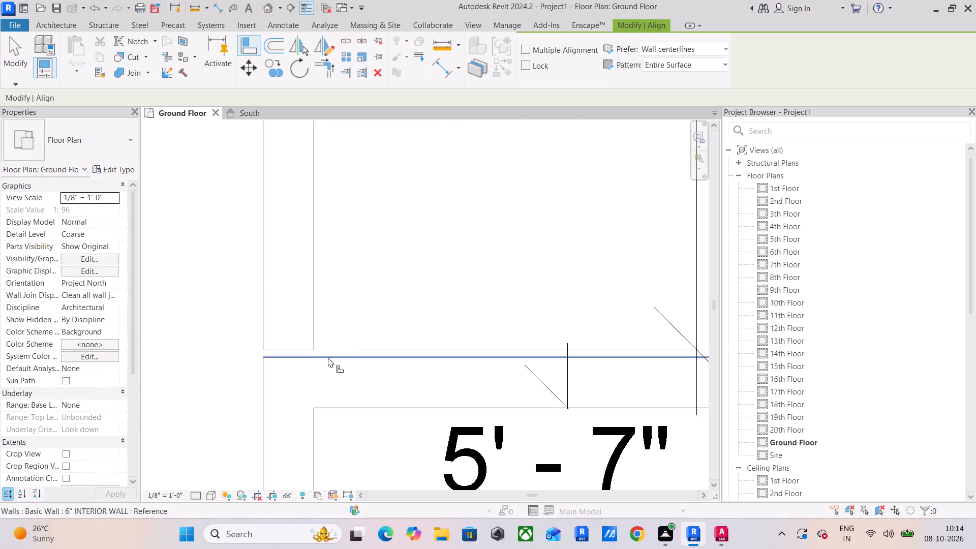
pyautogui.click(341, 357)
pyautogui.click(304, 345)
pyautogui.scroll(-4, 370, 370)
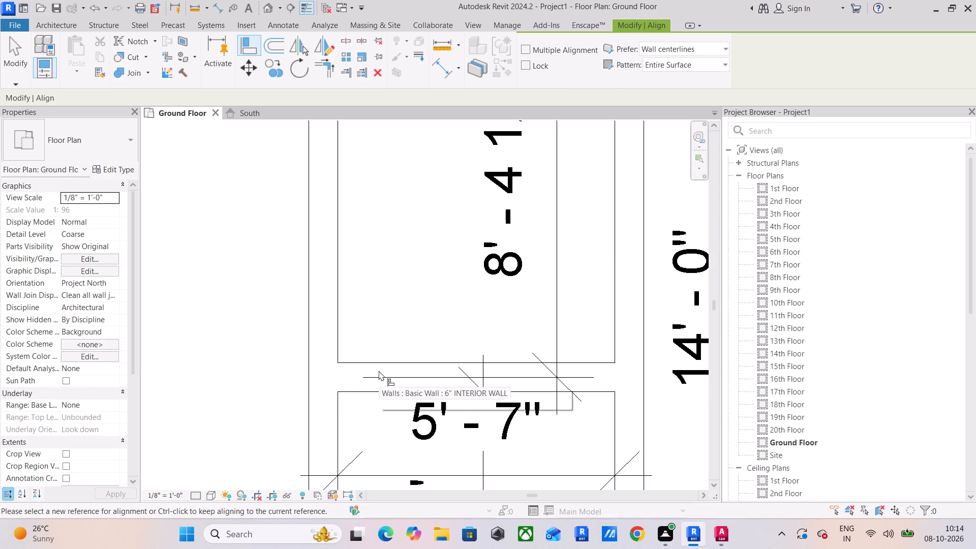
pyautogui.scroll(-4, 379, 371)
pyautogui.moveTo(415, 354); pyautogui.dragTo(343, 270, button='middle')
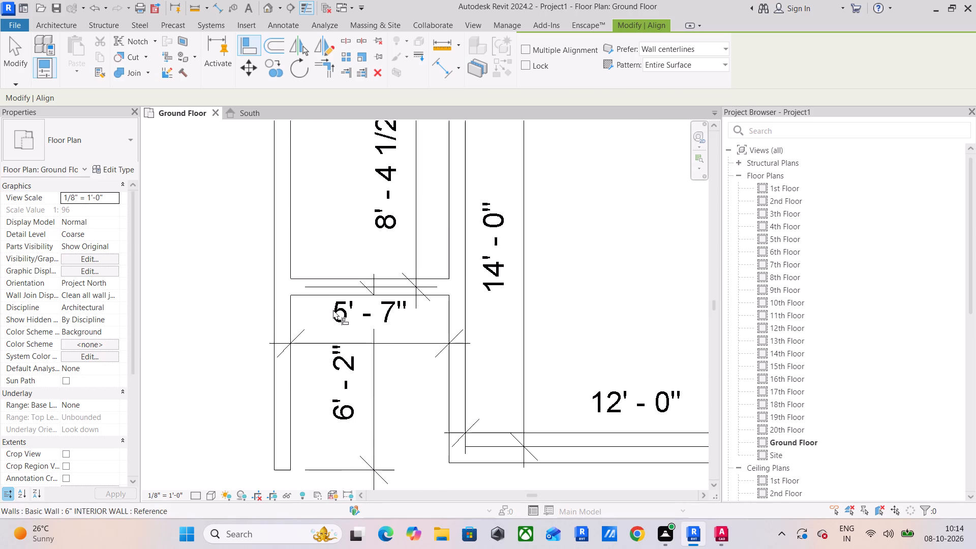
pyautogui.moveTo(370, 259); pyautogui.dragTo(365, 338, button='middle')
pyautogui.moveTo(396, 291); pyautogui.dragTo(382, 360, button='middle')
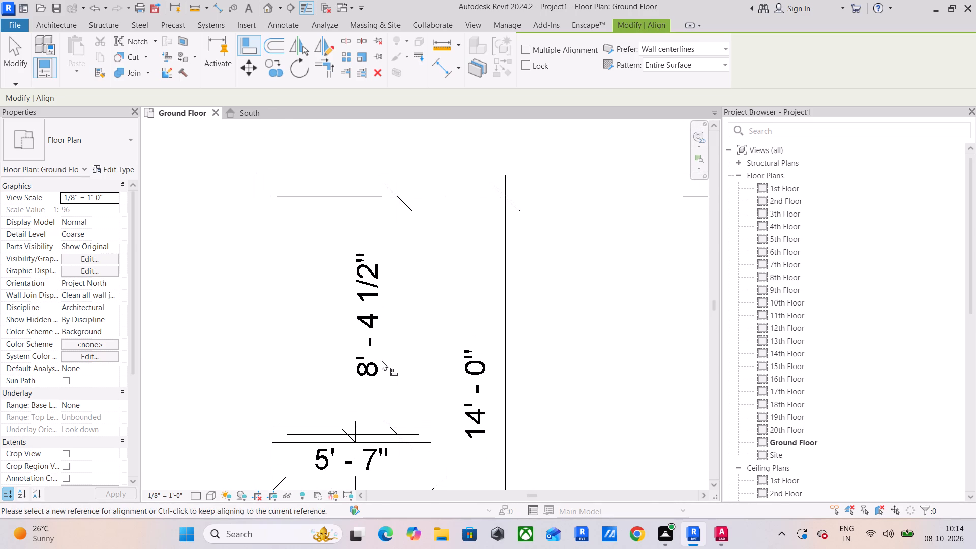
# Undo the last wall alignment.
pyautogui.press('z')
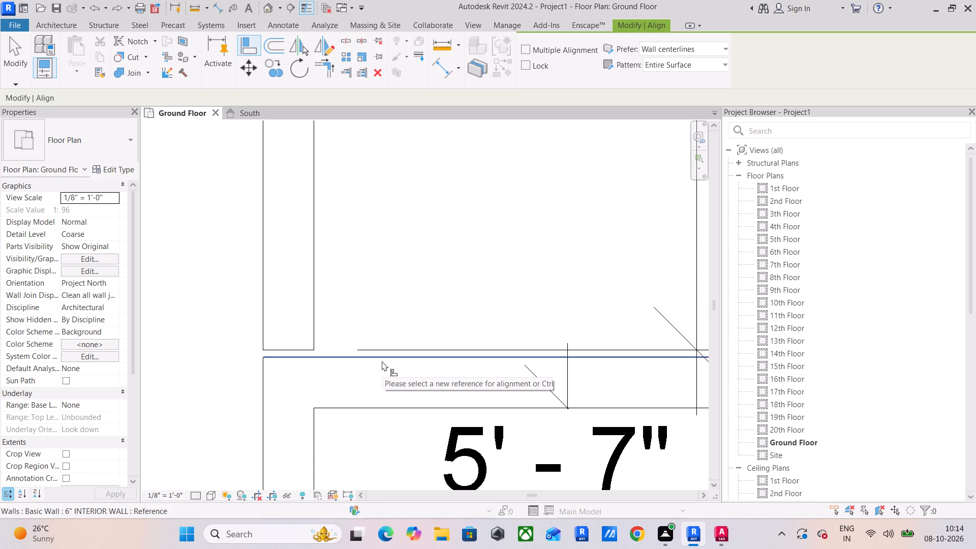
# Align the upper face of the small bay's top 6" INTERIOR WALL to the lower end of the side wall above it.
pyautogui.click(296, 348)
pyautogui.click(323, 354)
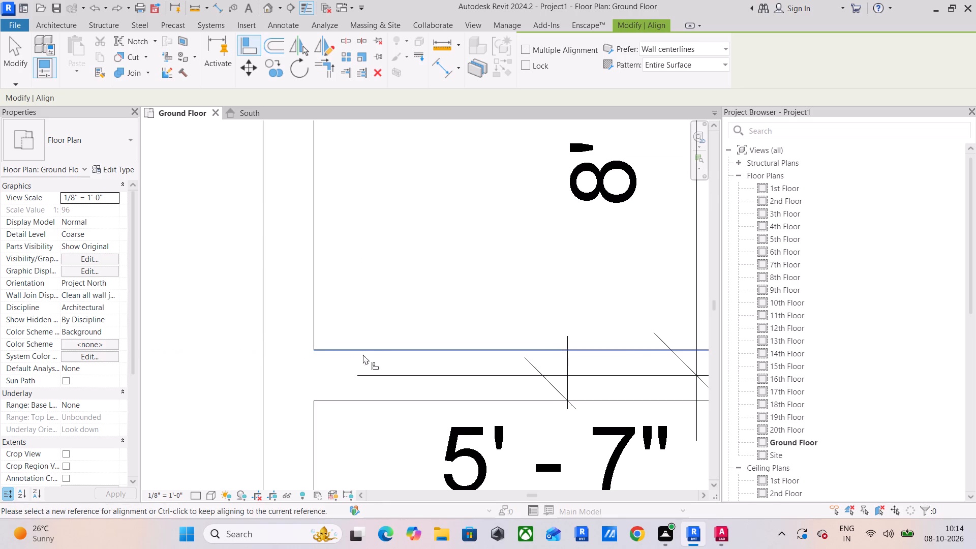
pyautogui.scroll(-2, 390, 352)
pyautogui.moveTo(464, 351); pyautogui.dragTo(285, 365, button='middle')
pyautogui.scroll(-4, 288, 363)
pyautogui.moveTo(304, 361); pyautogui.dragTo(373, 319, button='middle')
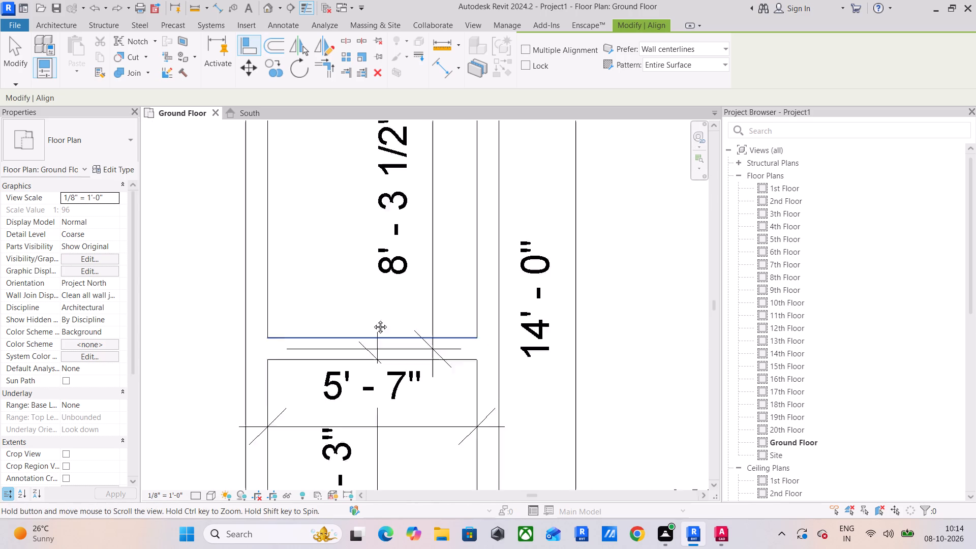
pyautogui.moveTo(373, 319); pyautogui.dragTo(390, 288, button='middle')
pyautogui.scroll(-1, 395, 351)
pyautogui.moveTo(400, 363); pyautogui.dragTo(387, 407, button='middle')
pyautogui.scroll(-2, 390, 397)
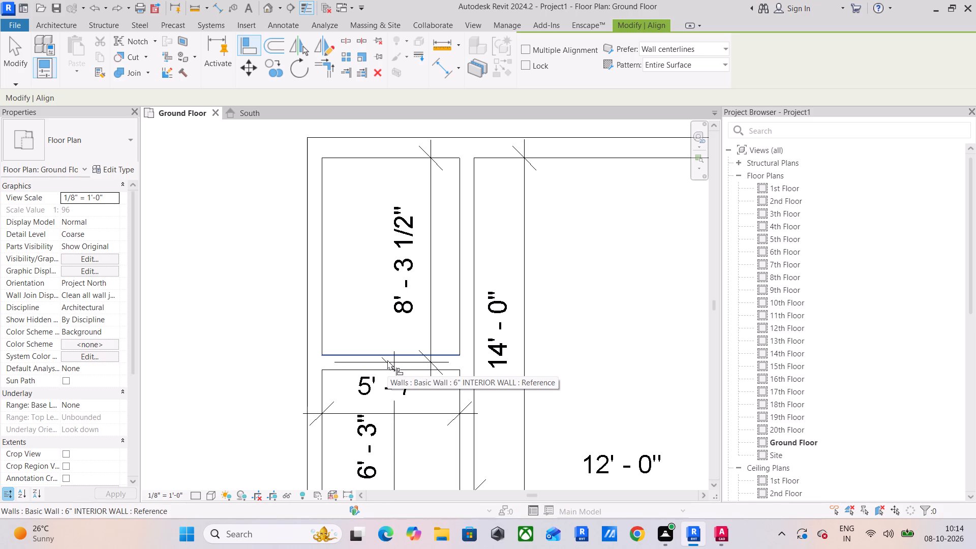
pyautogui.press('Escape')
pyautogui.press('Escape')
pyautogui.press('Escape')
# Draw a 6' 6" 9" EXTERIOR WALL outward from the exterior wall's free corner, continuing its line with matching faces.
pyautogui.scroll(-2, 380, 357)
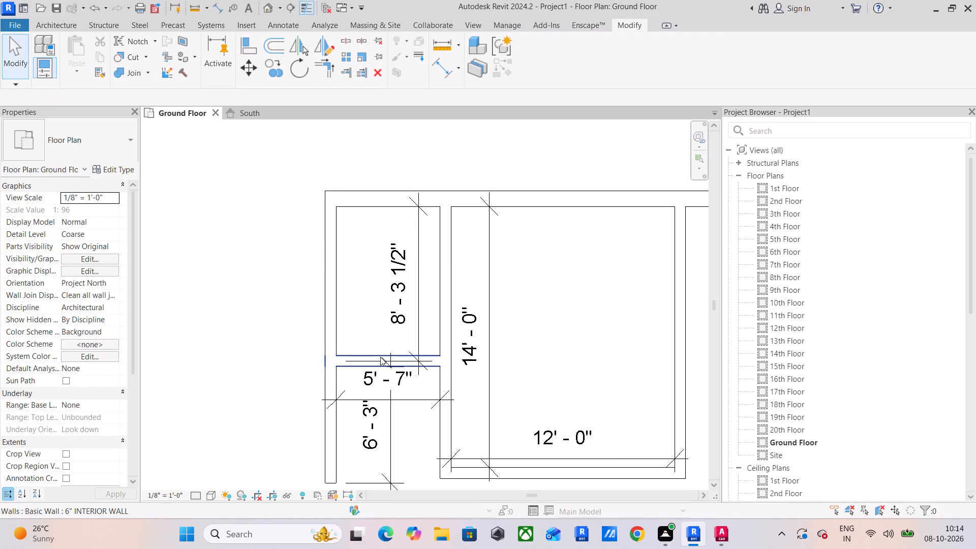
pyautogui.moveTo(380, 357); pyautogui.dragTo(412, 338, button='middle')
pyautogui.scroll(-2, 404, 382)
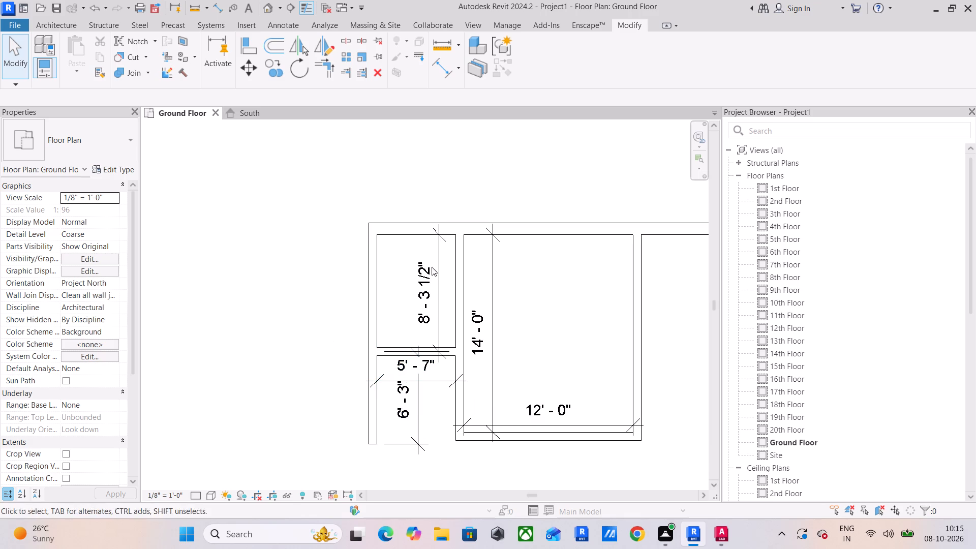
pyautogui.click(379, 230)
pyautogui.click(508, 59)
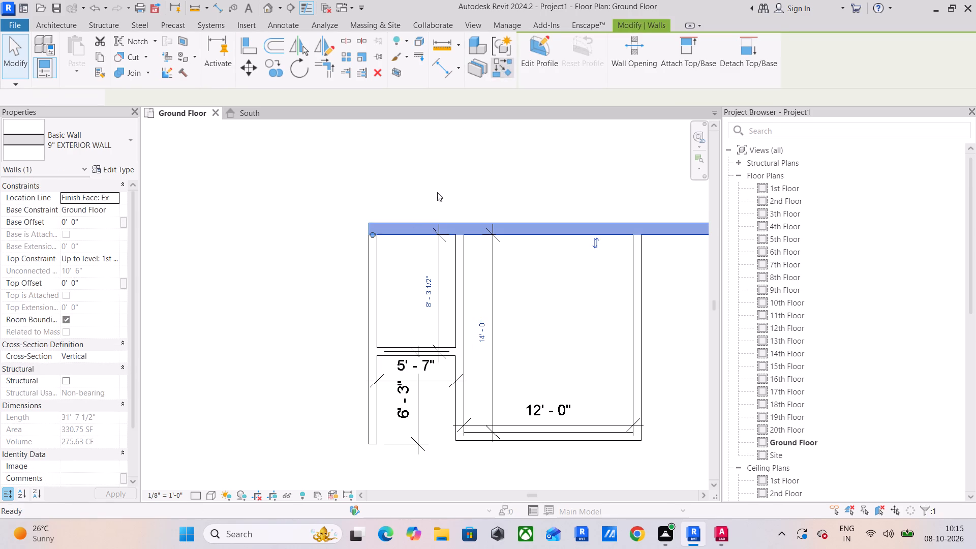
pyautogui.click(368, 223)
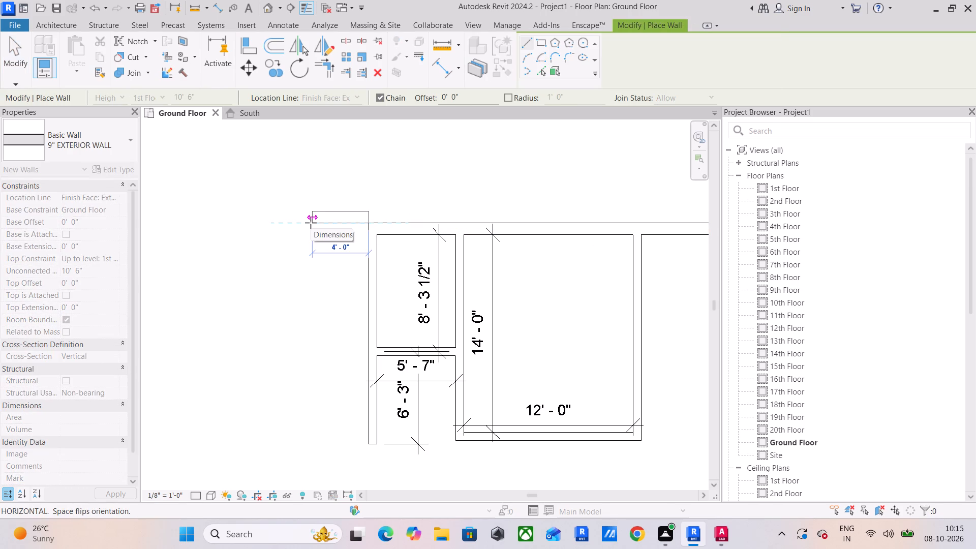
pyautogui.press('space')
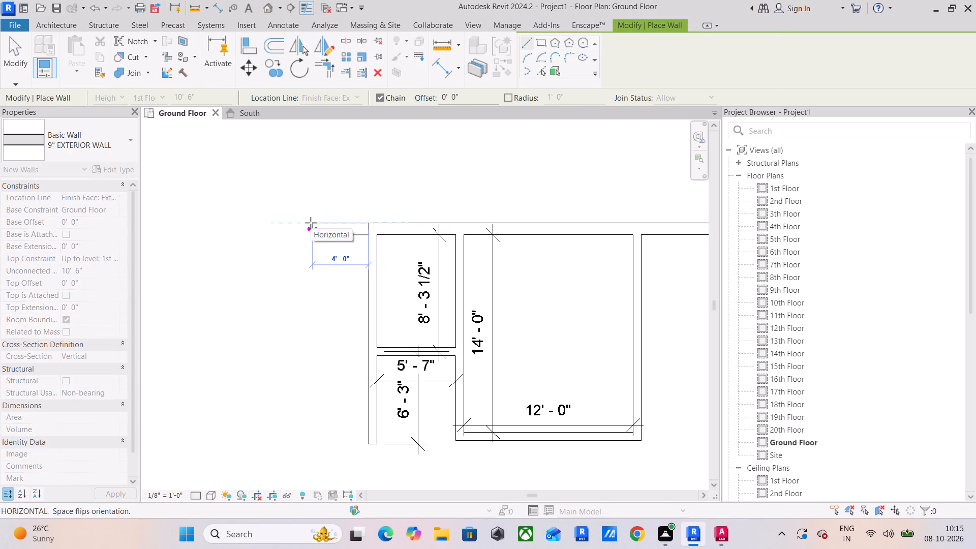
pyautogui.write('6\'6"')
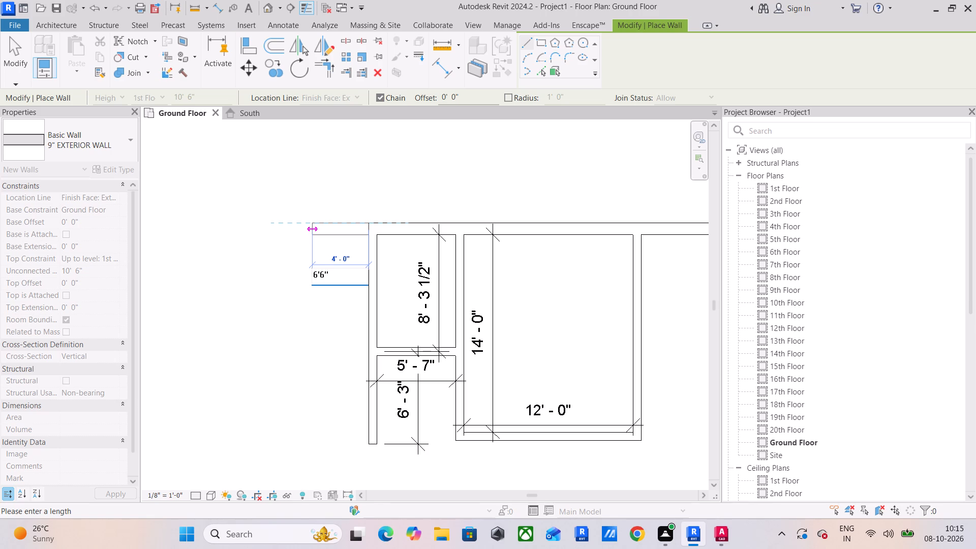
pyautogui.press('Return')
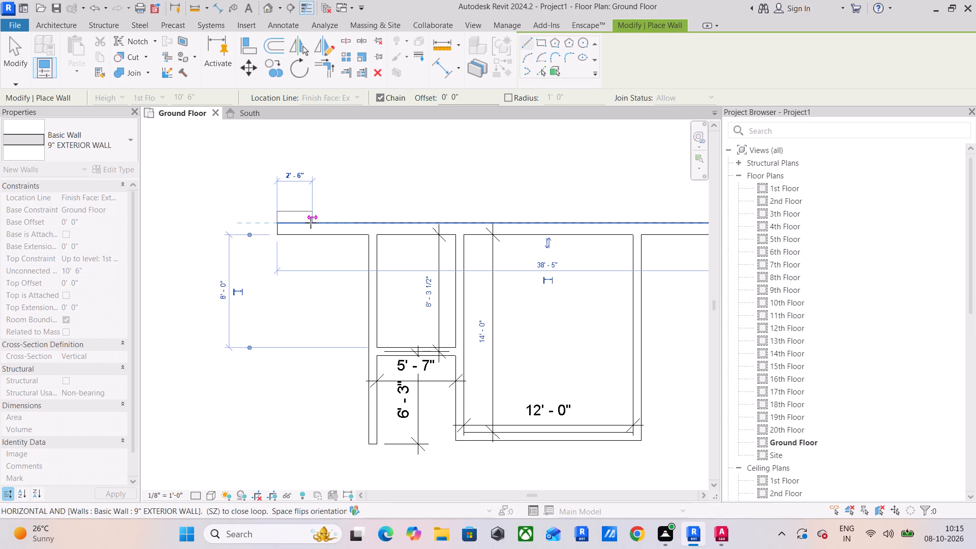
pyautogui.press('Escape')
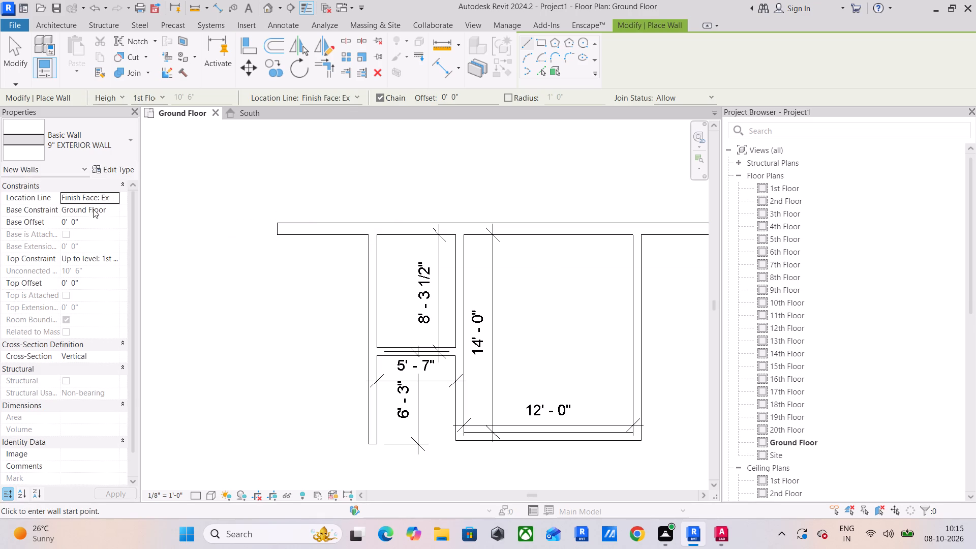
# Draw an 8' 6" INTERIOR WALL downward from the inner corner at the extended exterior wall's free end.
pyautogui.click(98, 149)
pyautogui.scroll(1, 63, 240)
pyautogui.click(63, 223)
pyautogui.moveTo(278, 234); pyautogui.dragTo(277, 242)
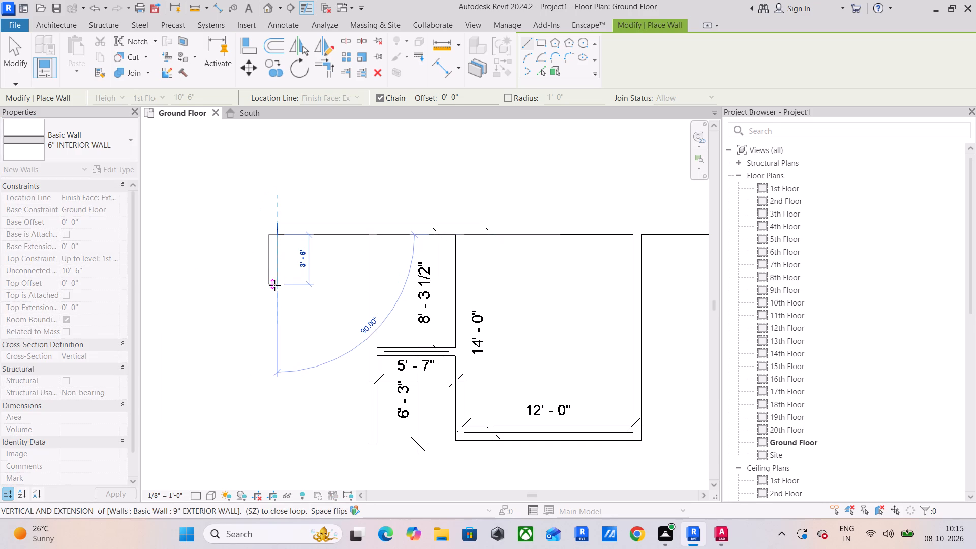
pyautogui.write("8'")
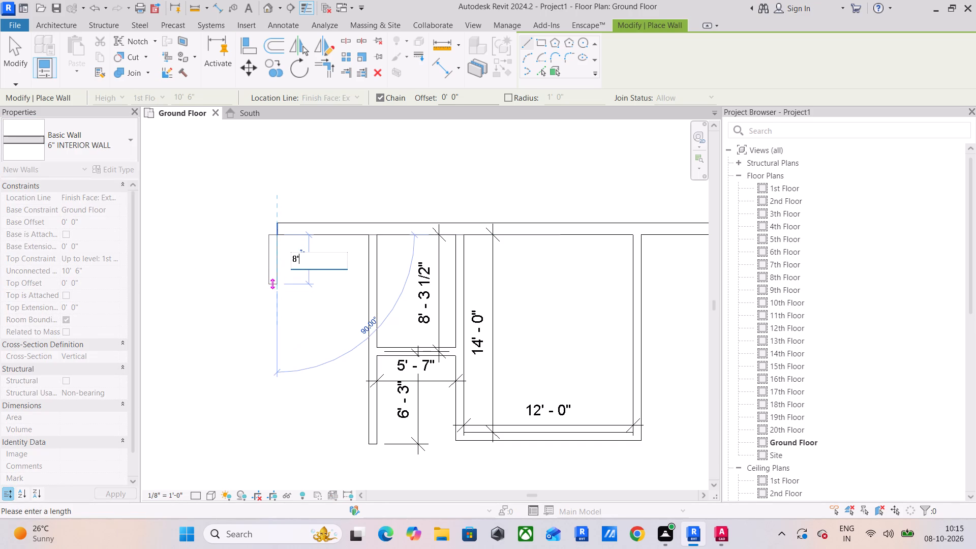
pyautogui.press('Return')
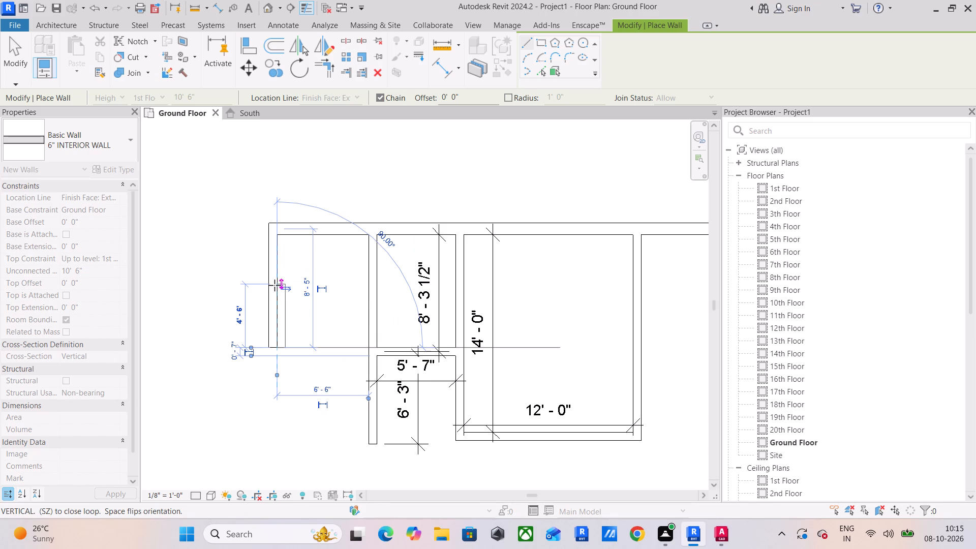
# Close the new room with a horizontal 6' 6" long 6" INTERIOR WALL running to the existing side wall.
pyautogui.scroll(4, 367, 347)
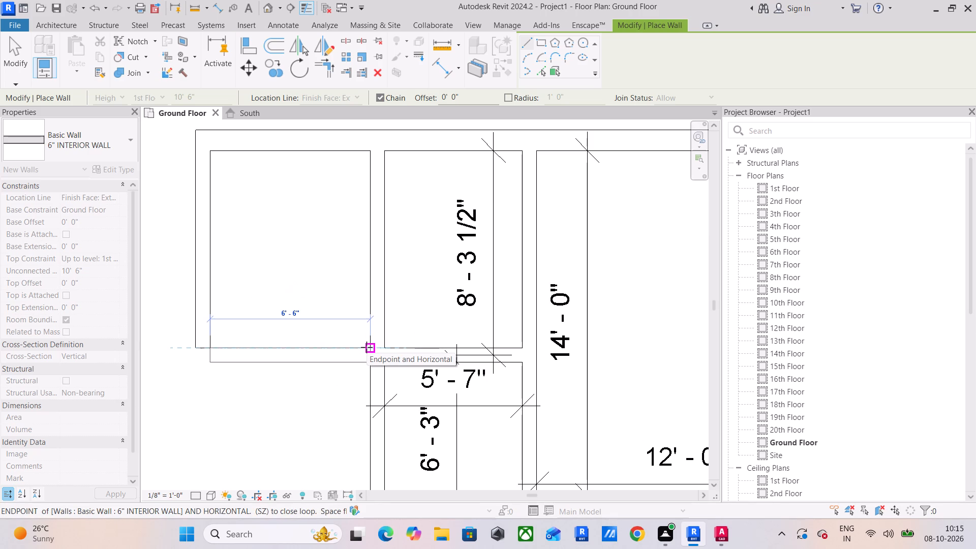
pyautogui.scroll(5, 367, 347)
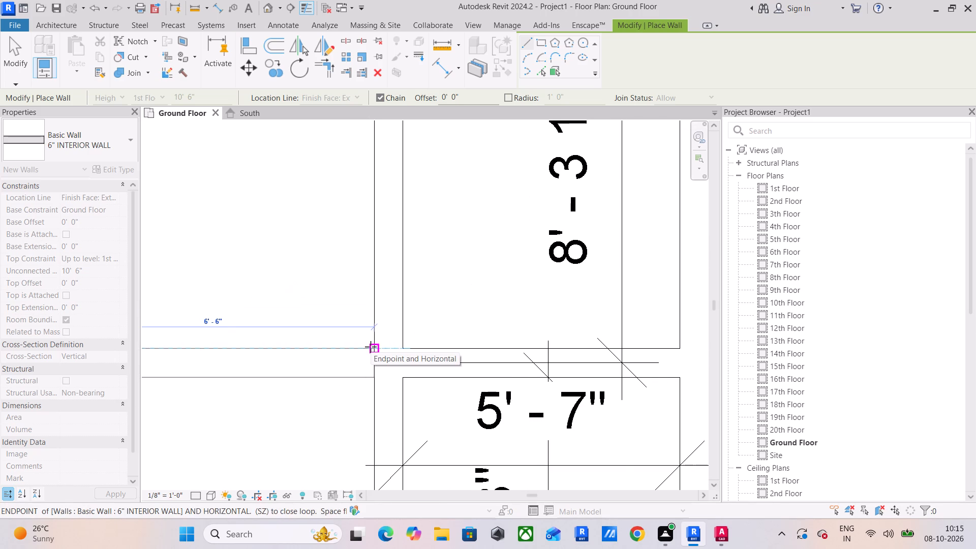
pyautogui.scroll(-2, 371, 347)
pyautogui.click(371, 347)
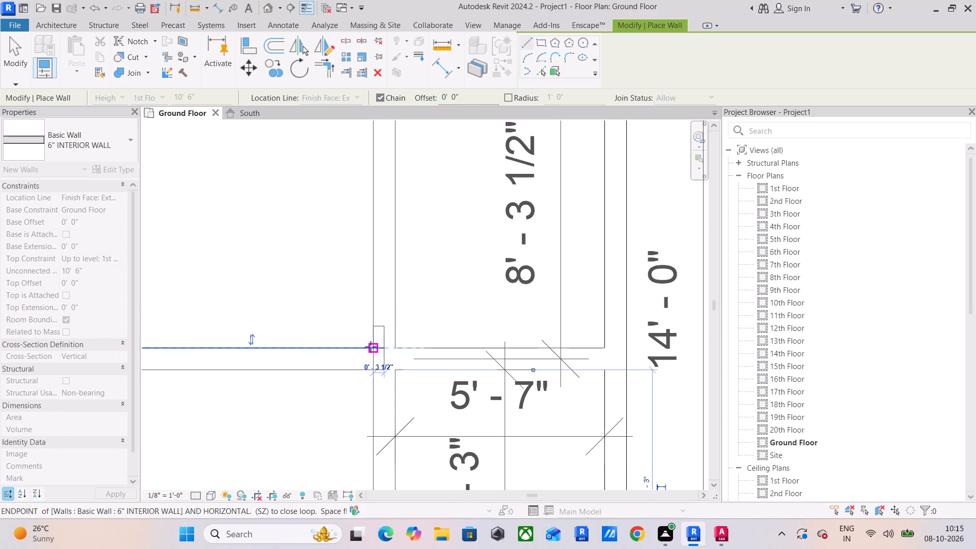
pyautogui.press('Escape')
# Add an aligned dimension for the new room's inner depth, from the exterior wall's inner face to its lower wall.
pyautogui.scroll(-3, 298, 353)
pyautogui.moveTo(298, 353); pyautogui.dragTo(313, 356, button='middle')
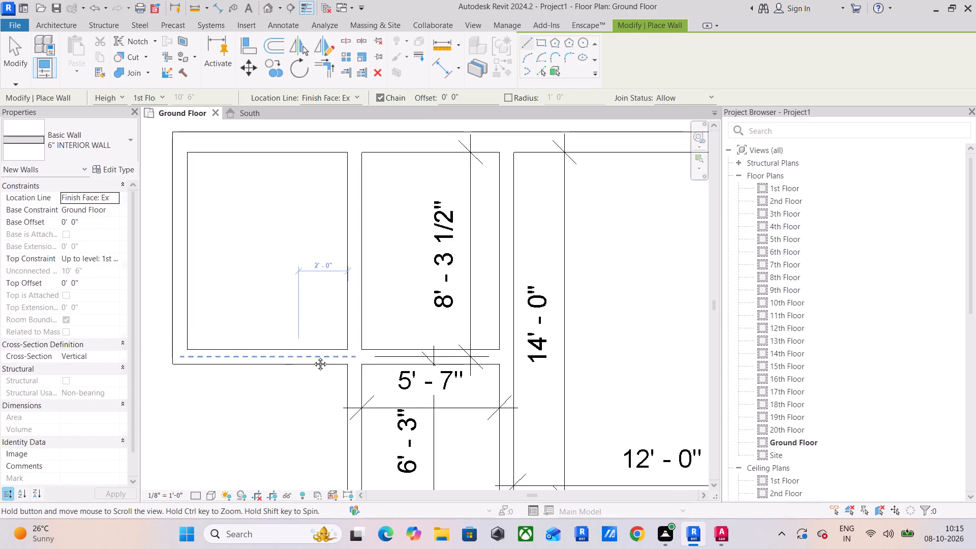
pyautogui.moveTo(313, 356); pyautogui.dragTo(364, 363, button='middle')
pyautogui.click(441, 70)
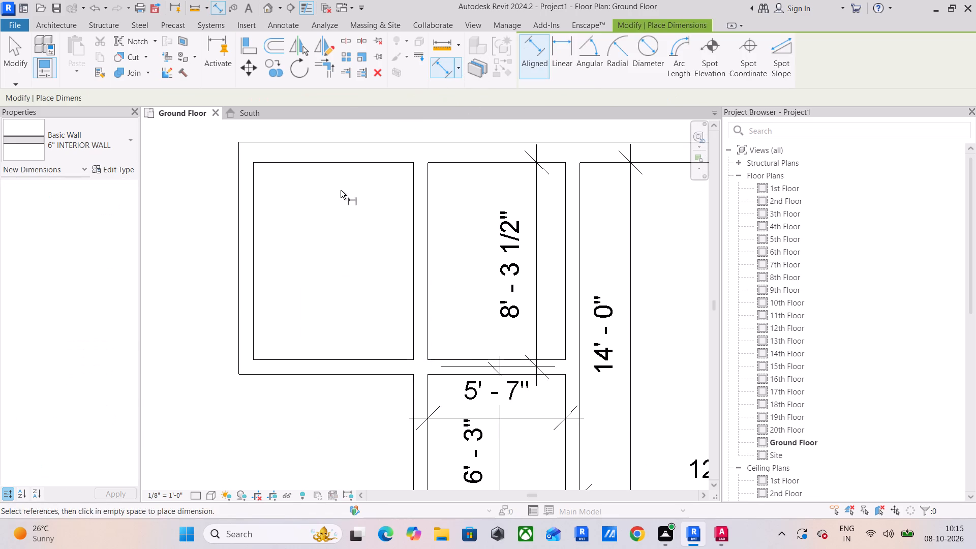
pyautogui.click(348, 165)
pyautogui.click(338, 357)
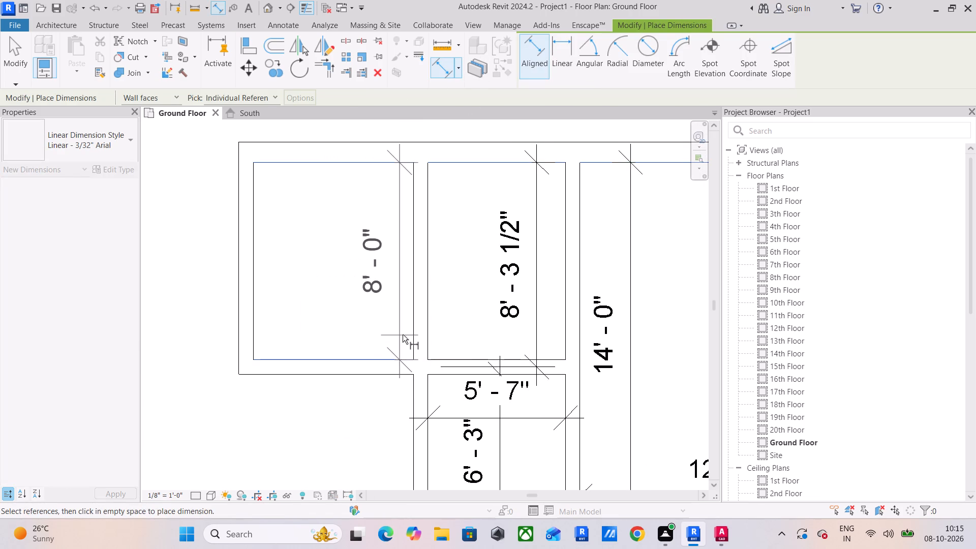
pyautogui.click(403, 334)
pyautogui.scroll(4, 410, 362)
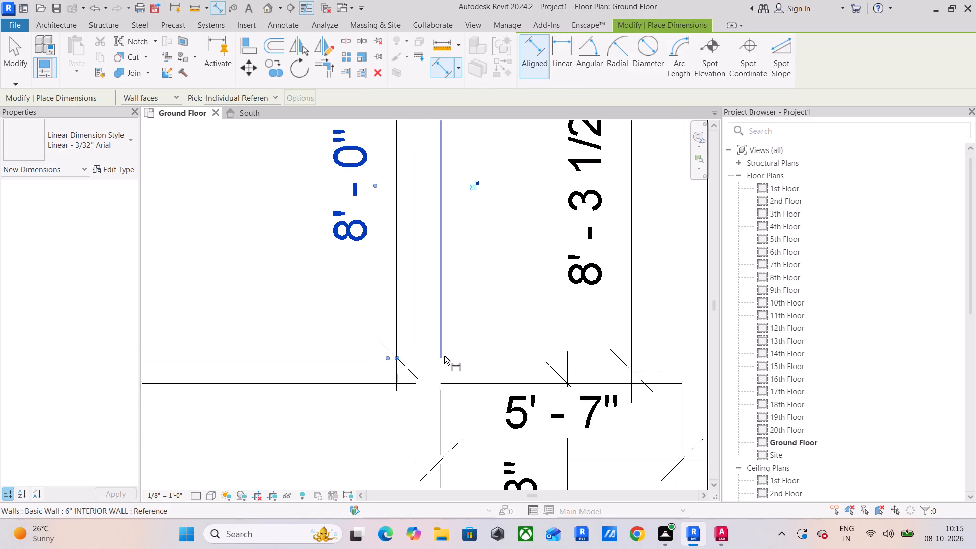
pyautogui.scroll(5, 444, 356)
pyautogui.scroll(-4, 389, 407)
pyautogui.scroll(-3, 485, 398)
pyautogui.moveTo(485, 398); pyautogui.dragTo(430, 397, button='middle')
pyautogui.press('Escape')
pyautogui.press('Escape')
pyautogui.press('Escape')
# Set the depth dimension of the room above the small bay to 8' by repositioning the 9" EXTERIOR WALL.
pyautogui.scroll(3, 352, 380)
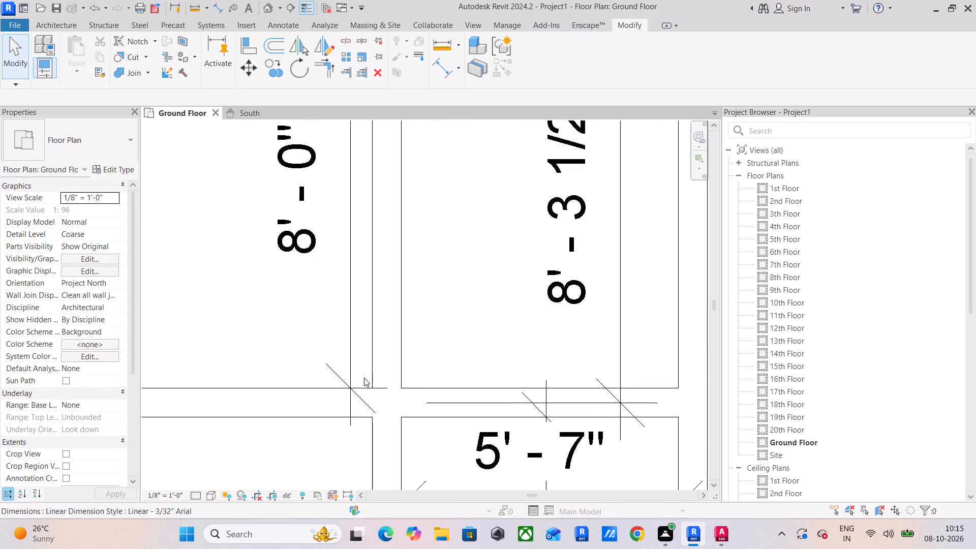
pyautogui.scroll(-2, 419, 378)
pyautogui.scroll(-3, 583, 333)
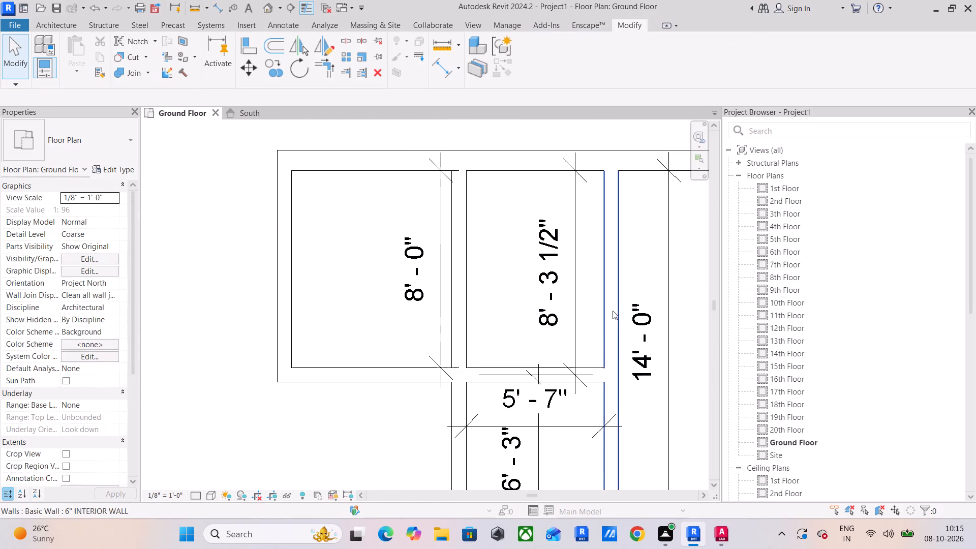
pyautogui.click(613, 311)
pyautogui.click(516, 161)
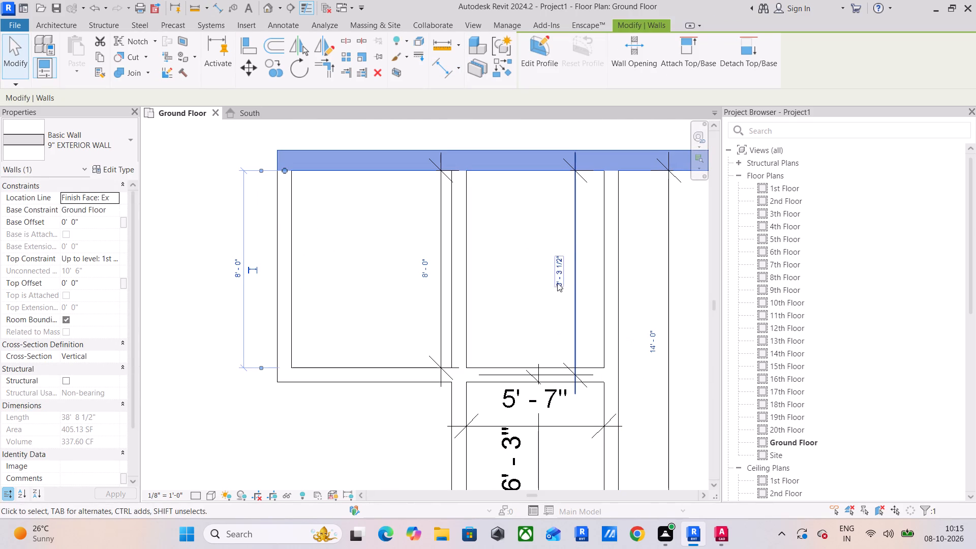
pyautogui.click(559, 280)
pyautogui.write("8'")
pyautogui.press('Return')
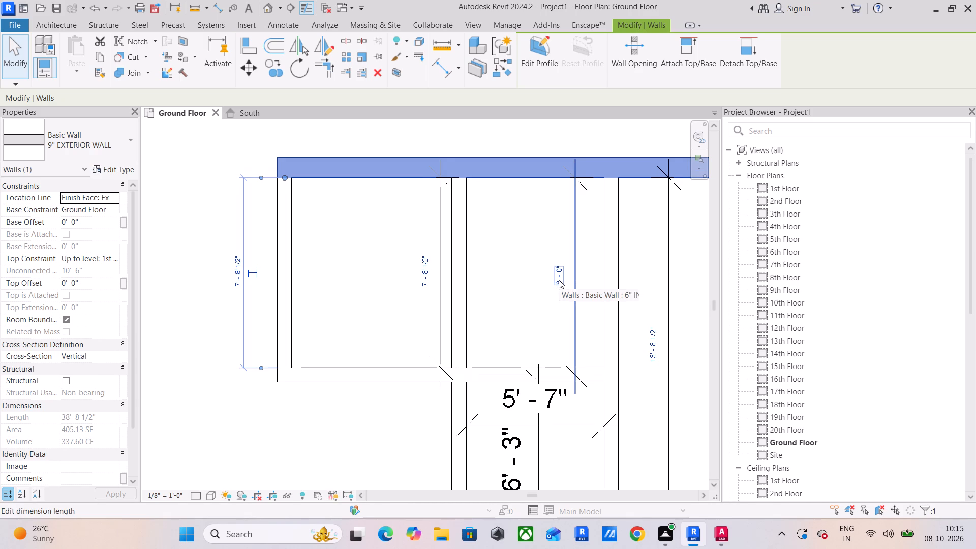
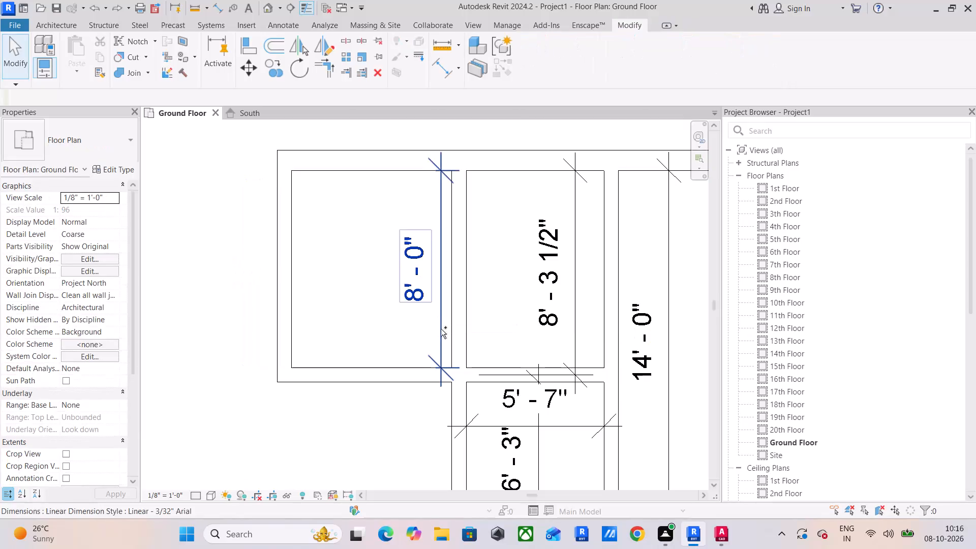
# Delete the two interior walls enclosing the space below the 8'-3 1/2" dimension, and delete that dimension.
pyautogui.click(522, 370)
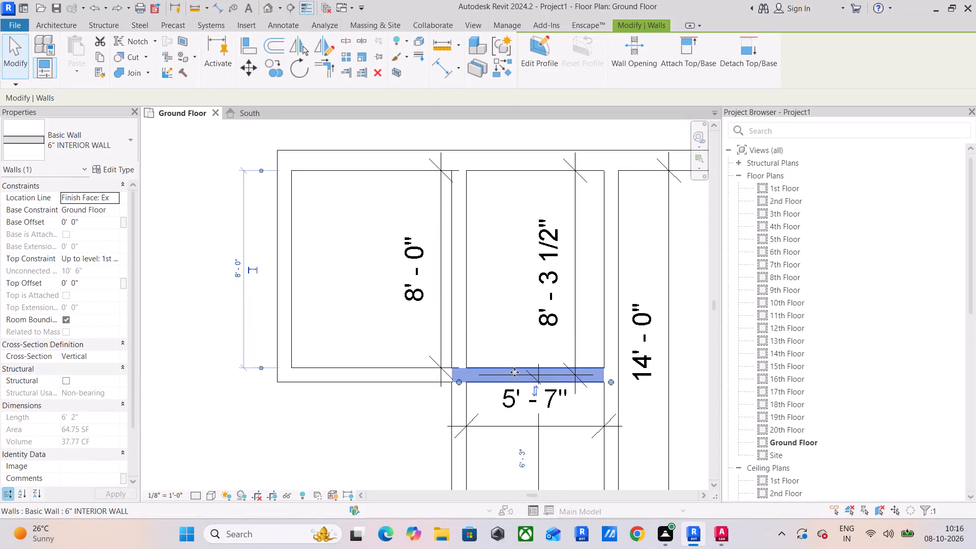
pyautogui.scroll(-3, 514, 372)
pyautogui.moveTo(511, 375); pyautogui.dragTo(494, 294, button='middle')
pyautogui.press('Delete')
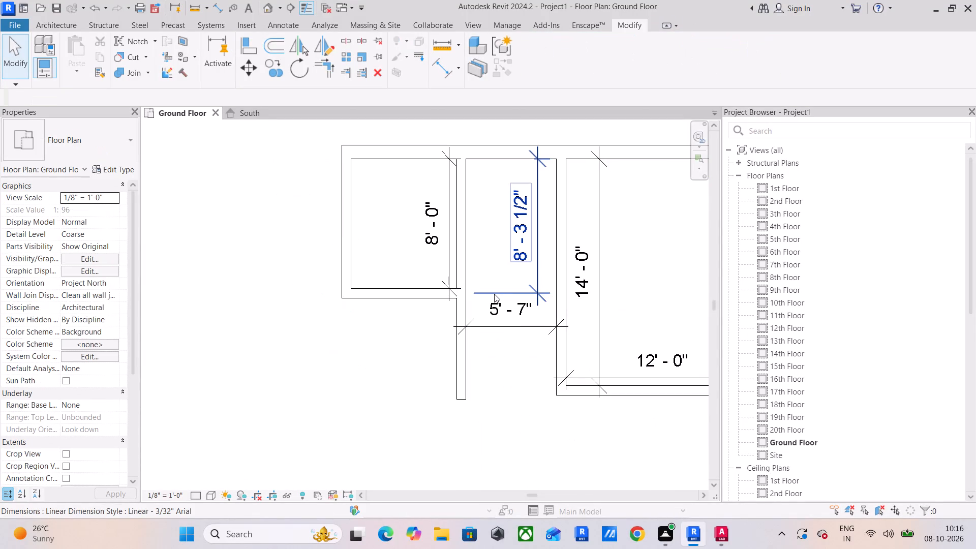
pyautogui.click(468, 333)
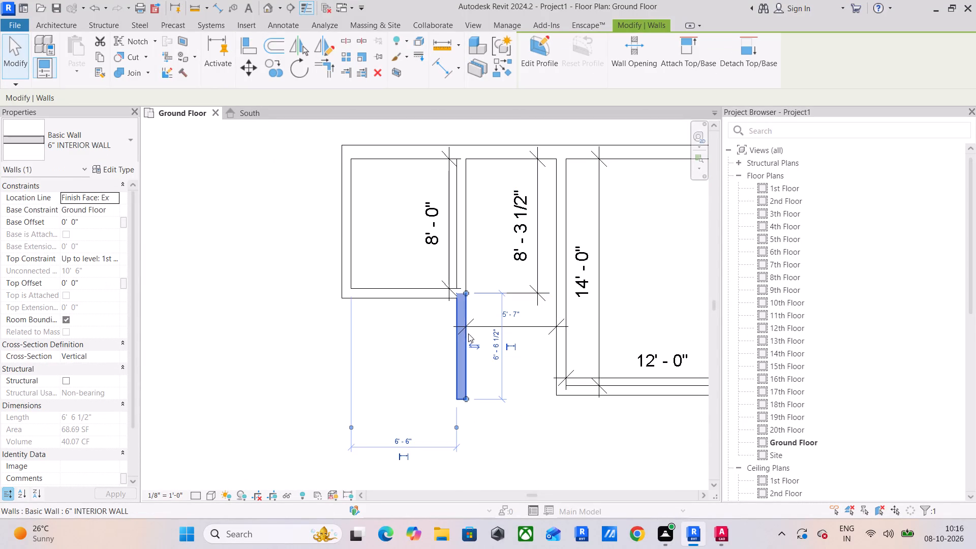
pyautogui.press('Delete')
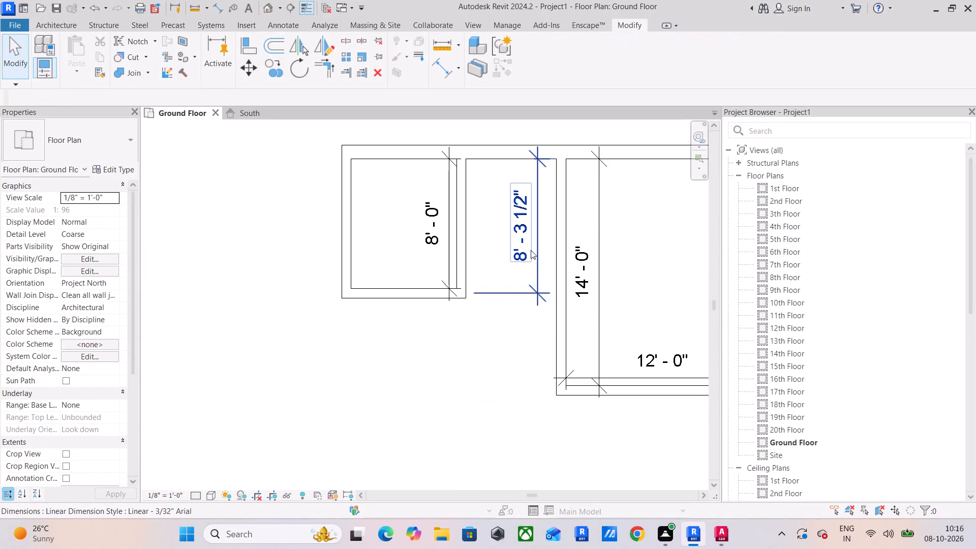
pyautogui.click(527, 232)
pyautogui.press('Delete')
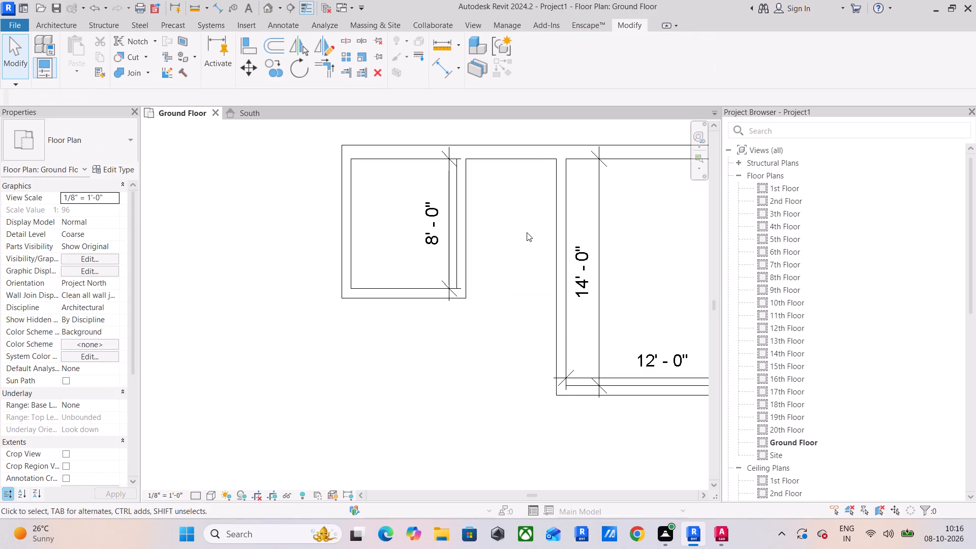
# Extend the lower wall of the 8'-0" room across to the side wall of the 14'-0" room.
pyautogui.click(561, 319)
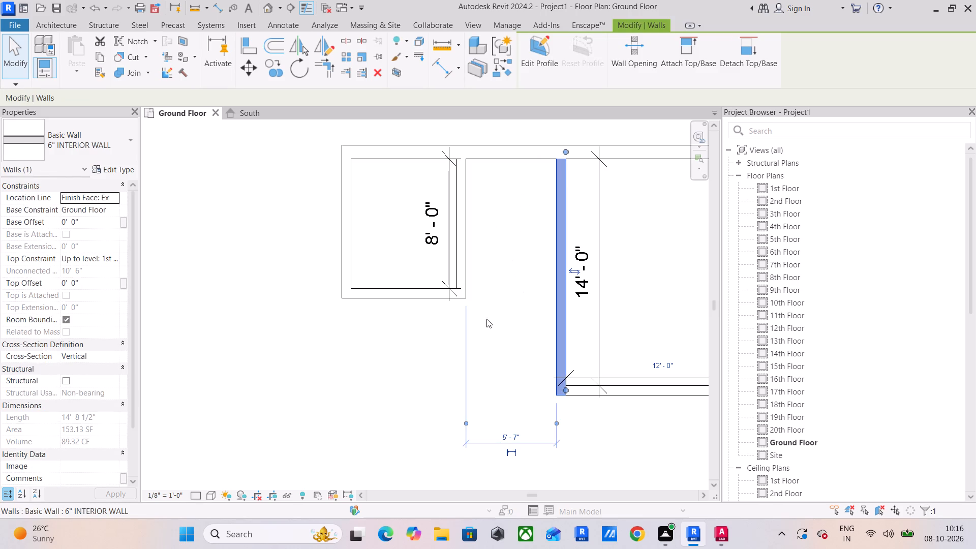
pyautogui.click(508, 346)
pyautogui.scroll(3, 483, 291)
pyautogui.scroll(-3, 471, 276)
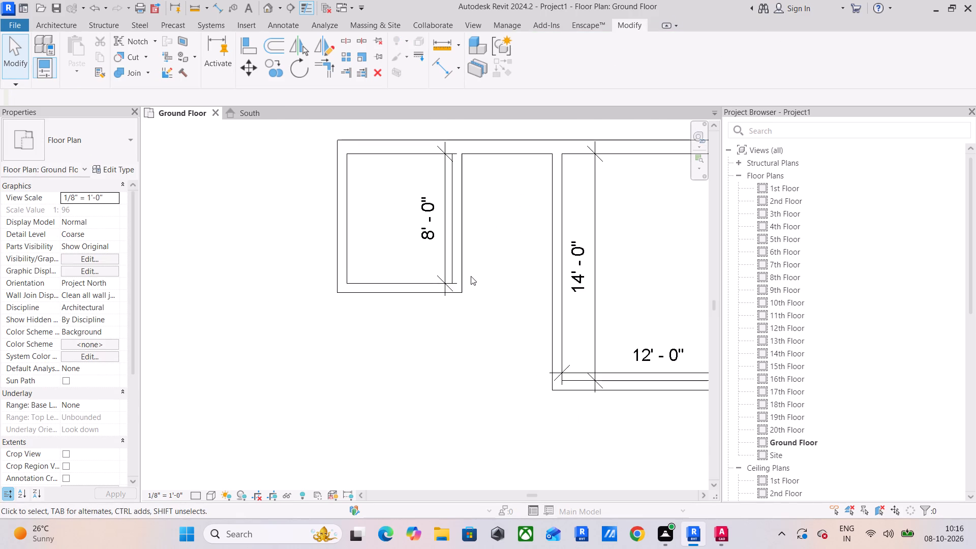
pyautogui.click(395, 289)
pyautogui.moveTo(458, 283); pyautogui.dragTo(553, 285)
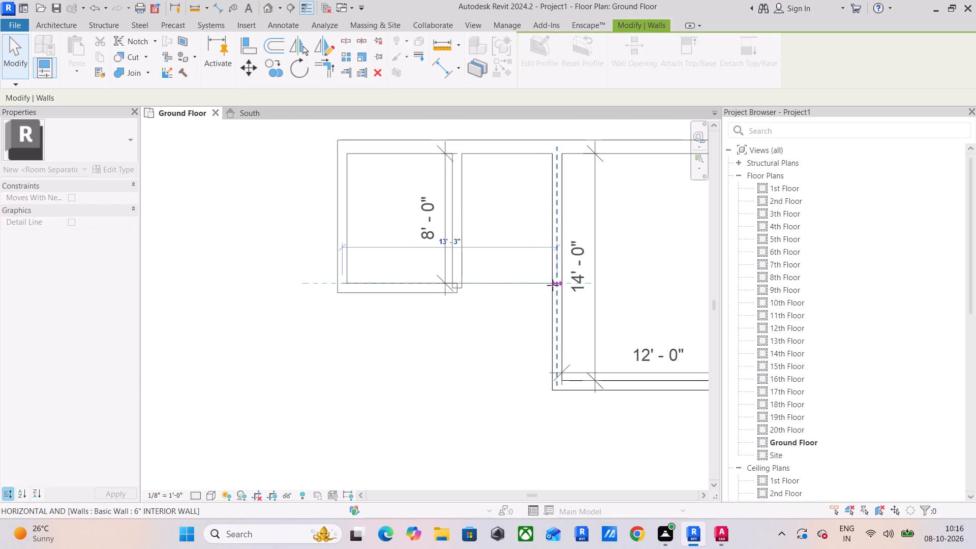
pyautogui.moveTo(553, 285); pyautogui.dragTo(551, 286)
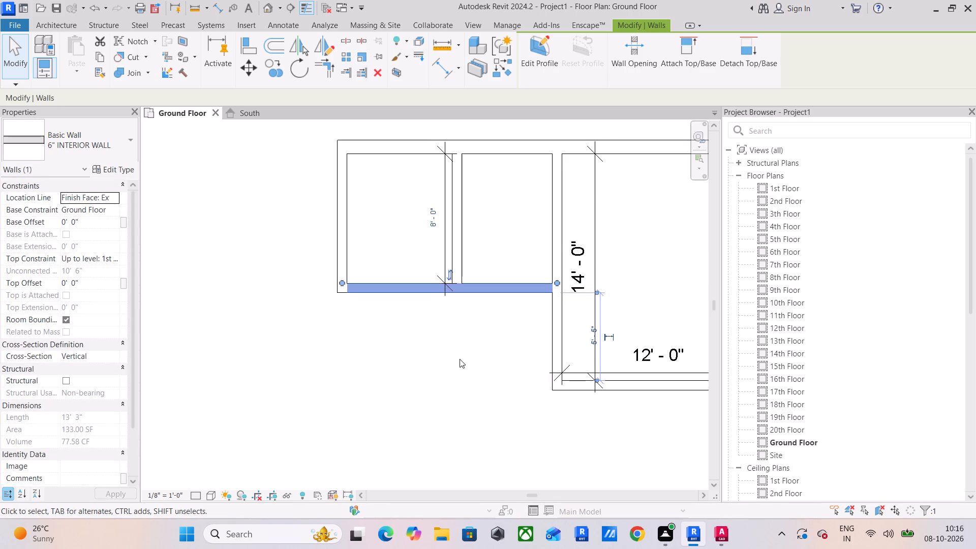
pyautogui.click(460, 359)
# Draw a 6'2" wall of the 6" INTERIOR WALL type down from the extended wall, in line with the divider between the small rooms.
pyautogui.scroll(-2, 490, 308)
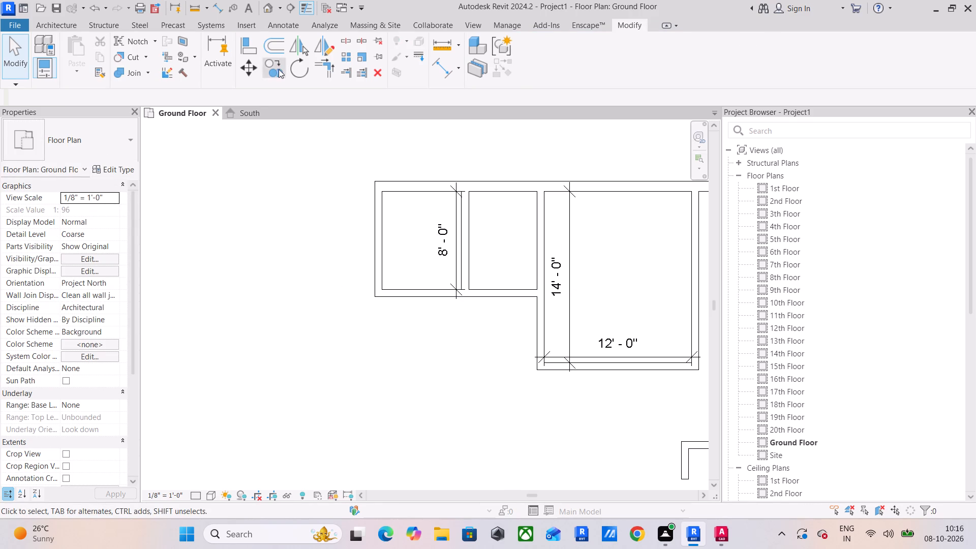
pyautogui.click(465, 271)
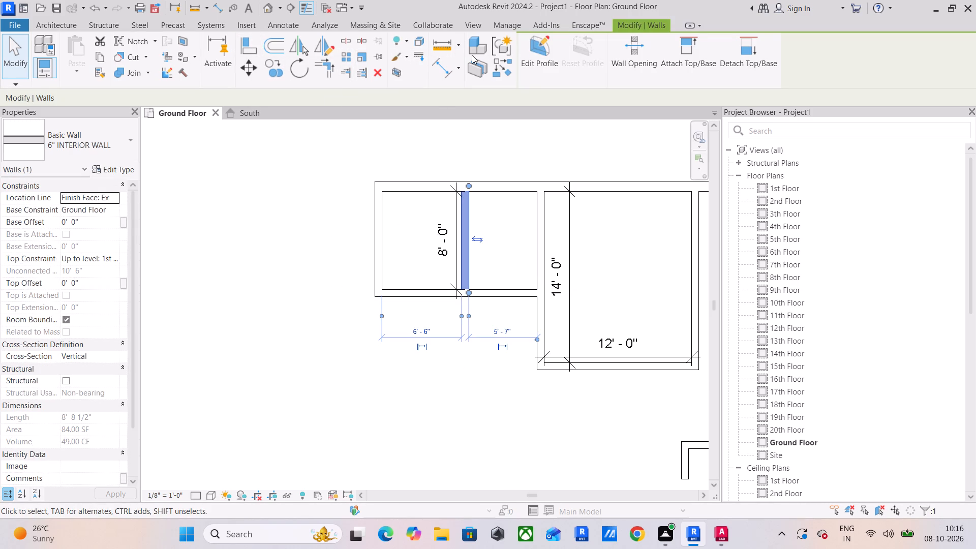
pyautogui.click(506, 68)
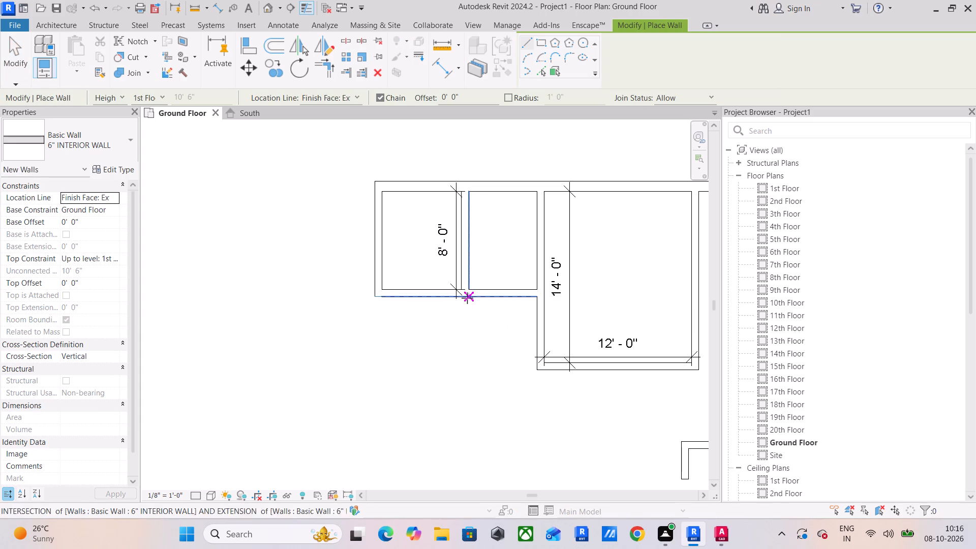
pyautogui.scroll(4, 470, 297)
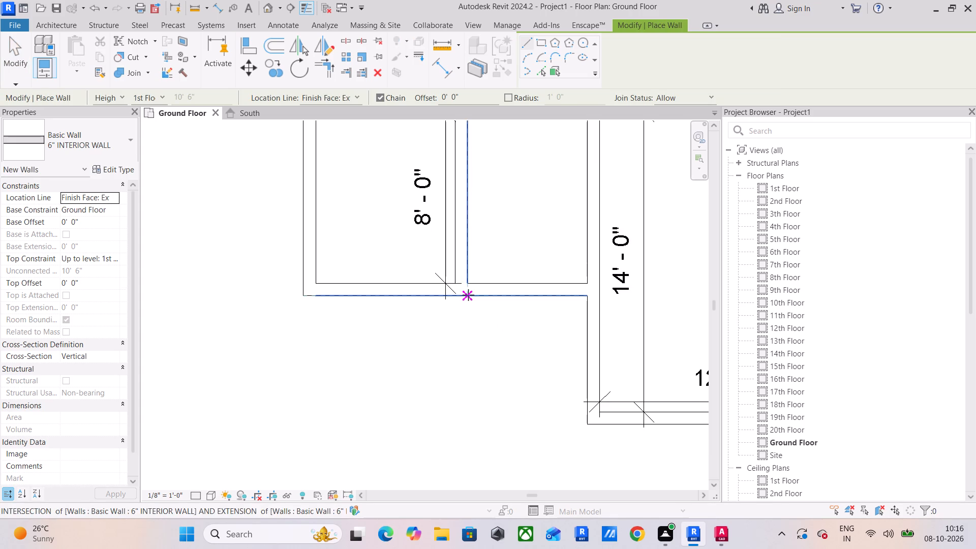
pyautogui.click(468, 295)
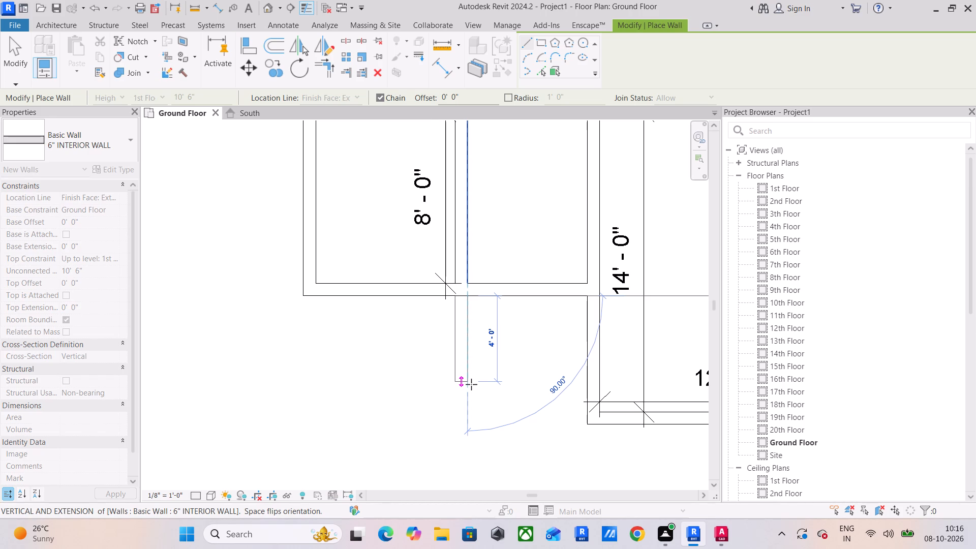
pyautogui.press('6')
pyautogui.write('\'2"')
pyautogui.press('Return')
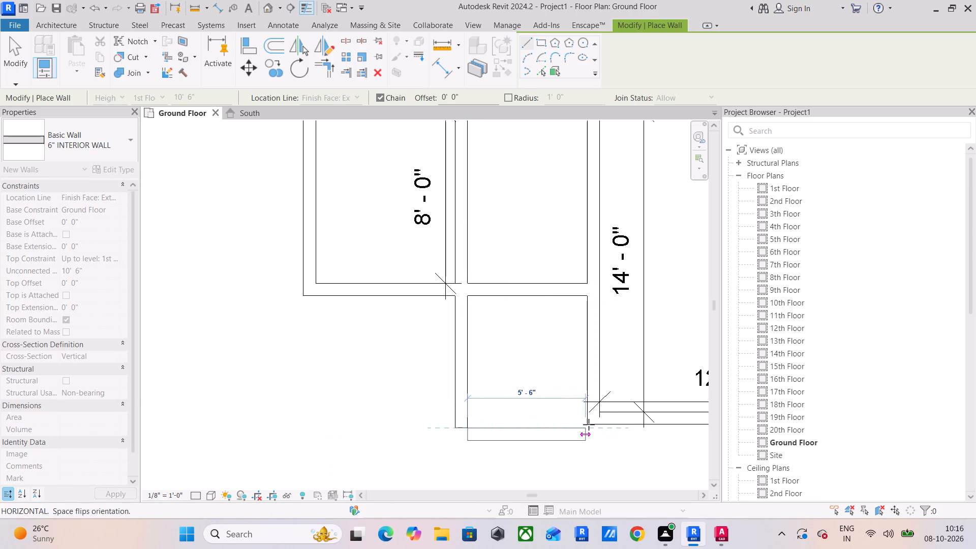
pyautogui.press('Escape')
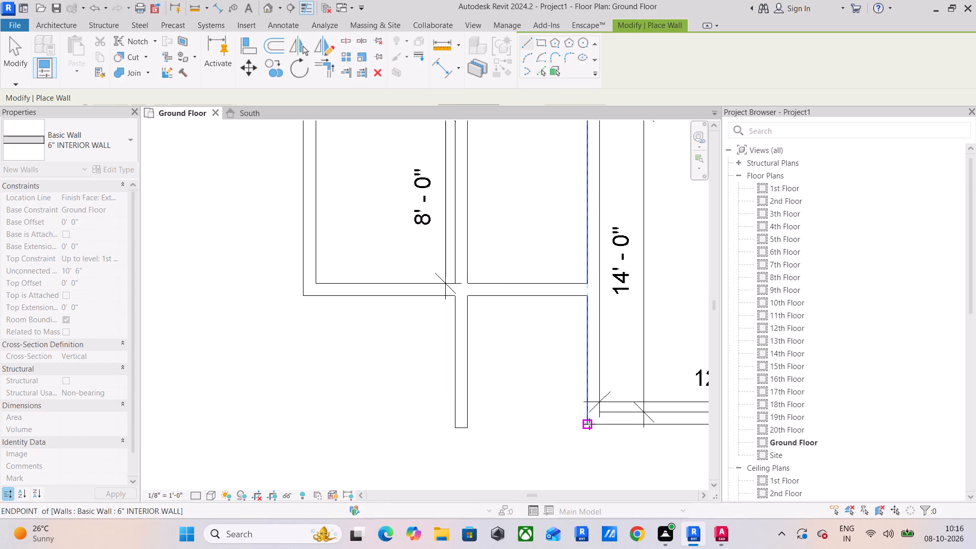
# Enclose a room below the 8'-0" room with a 6'6" lower wall and a side wall joining the wall above.
pyautogui.scroll(-2, 500, 292)
pyautogui.moveTo(500, 292); pyautogui.dragTo(442, 322, button='middle')
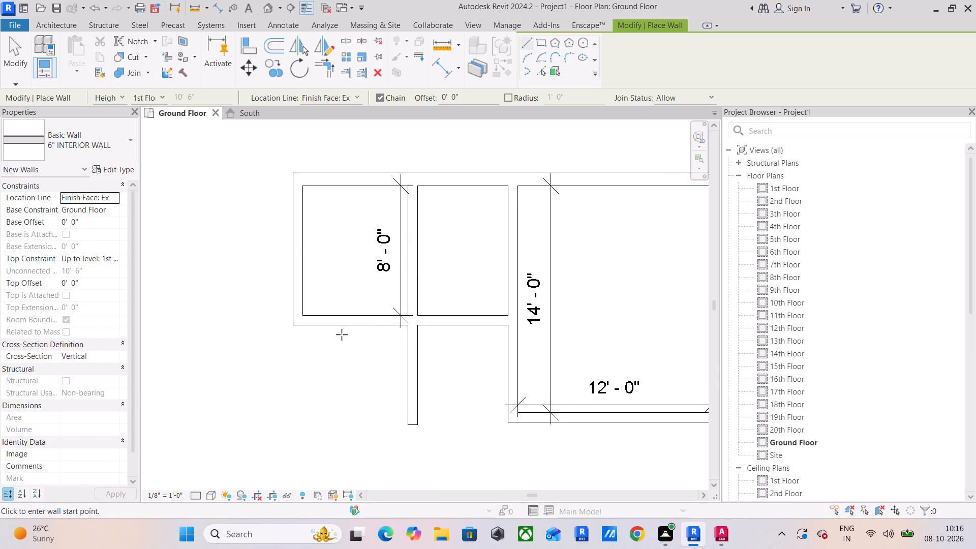
pyautogui.moveTo(342, 334); pyautogui.dragTo(379, 311, button='middle')
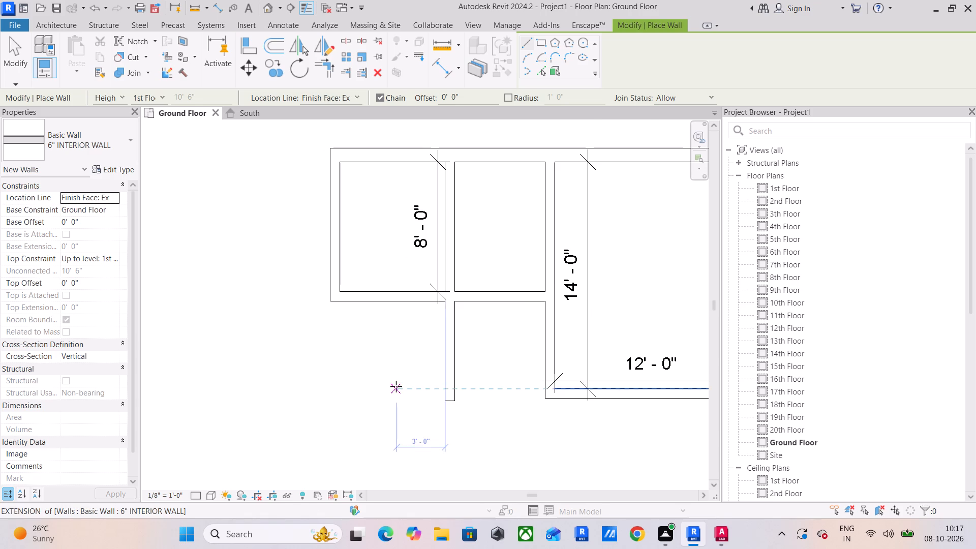
pyautogui.scroll(2, 396, 386)
pyautogui.moveTo(458, 401); pyautogui.dragTo(446, 401)
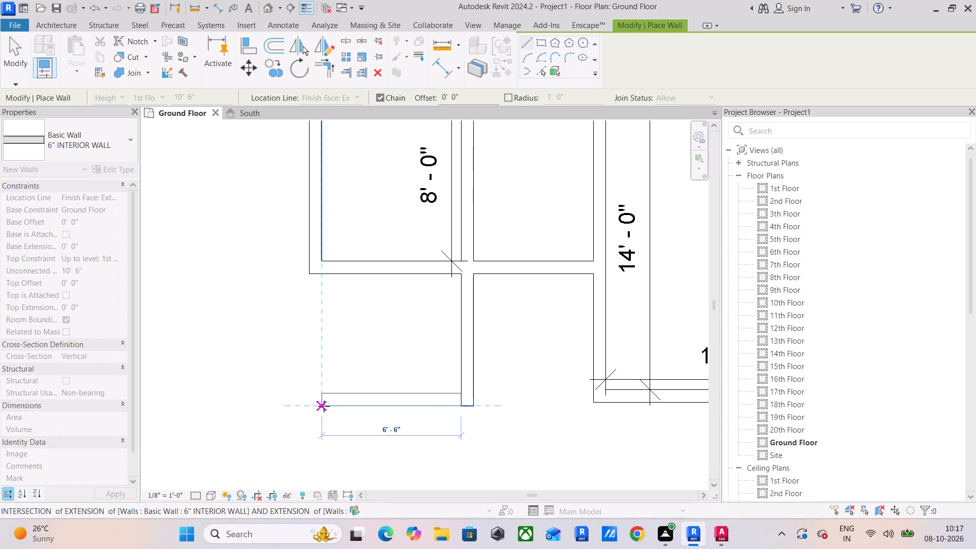
pyautogui.write('6\'6"')
pyautogui.press('Return')
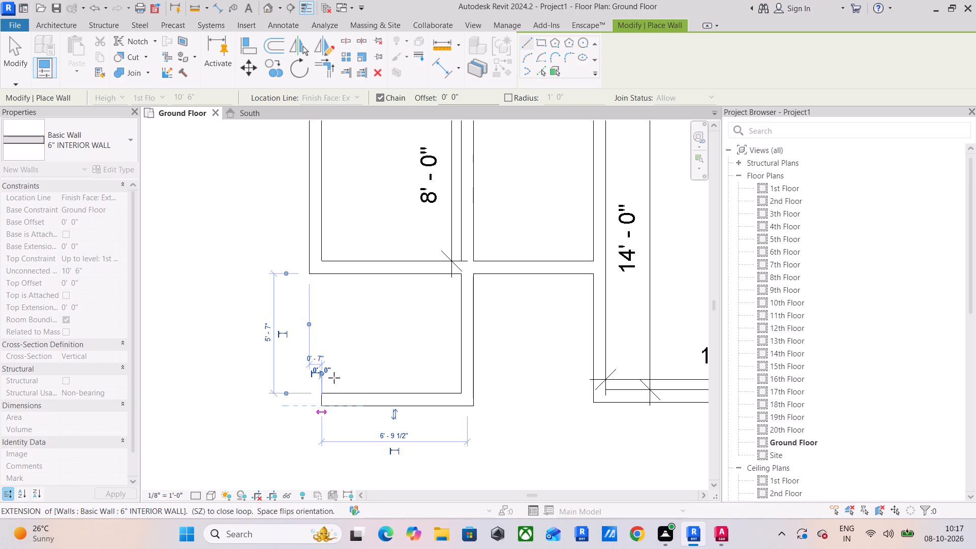
pyautogui.press('space')
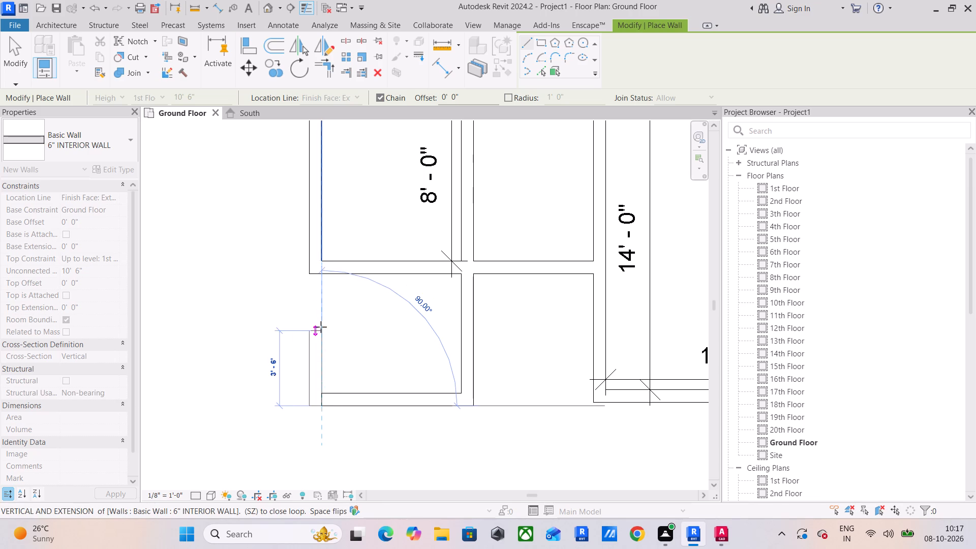
pyautogui.scroll(3, 327, 277)
pyautogui.click(318, 272)
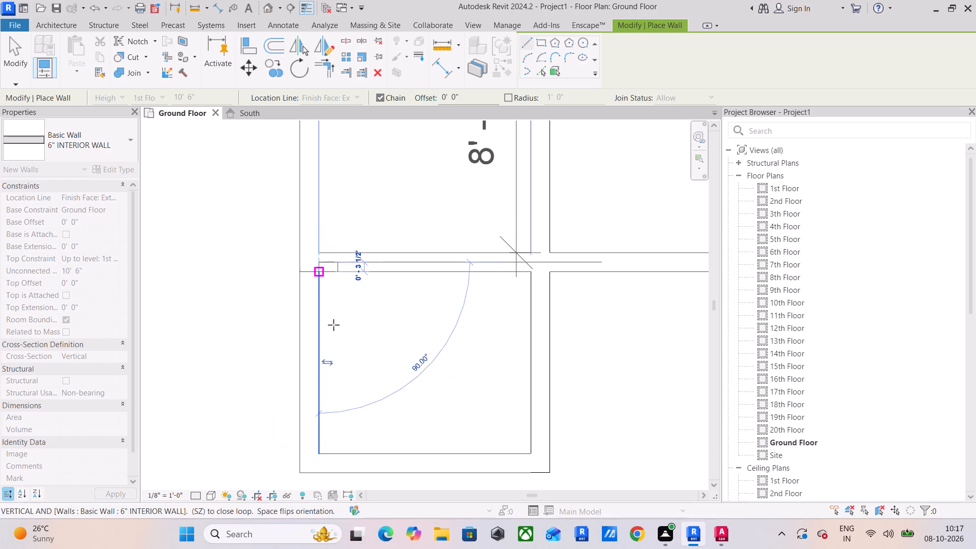
pyautogui.press('Escape')
# Add an aligned dimension between the inner faces of the new room's upper and lower walls.
pyautogui.scroll(-3, 365, 415)
pyautogui.moveTo(416, 413); pyautogui.dragTo(345, 380, button='middle')
pyautogui.click(448, 66)
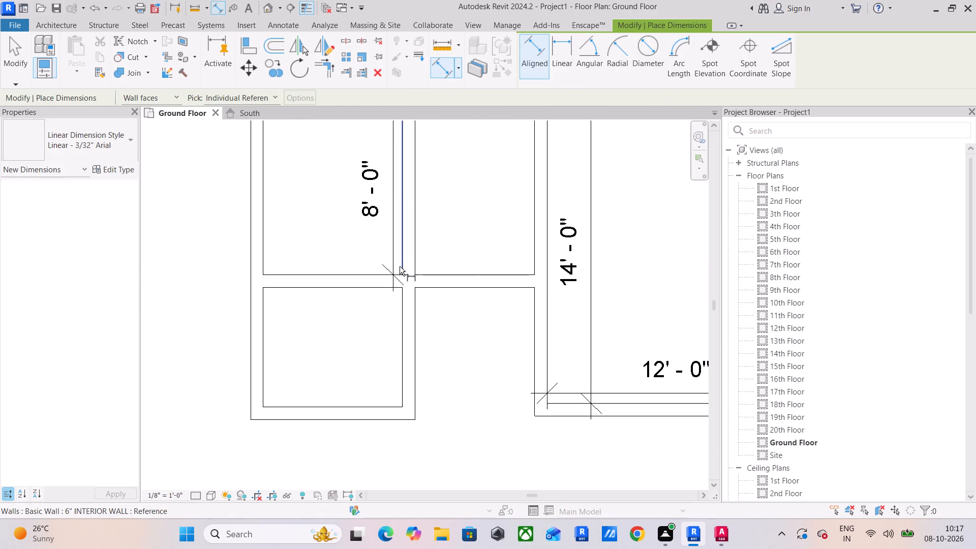
pyautogui.click(369, 289)
pyautogui.click(377, 408)
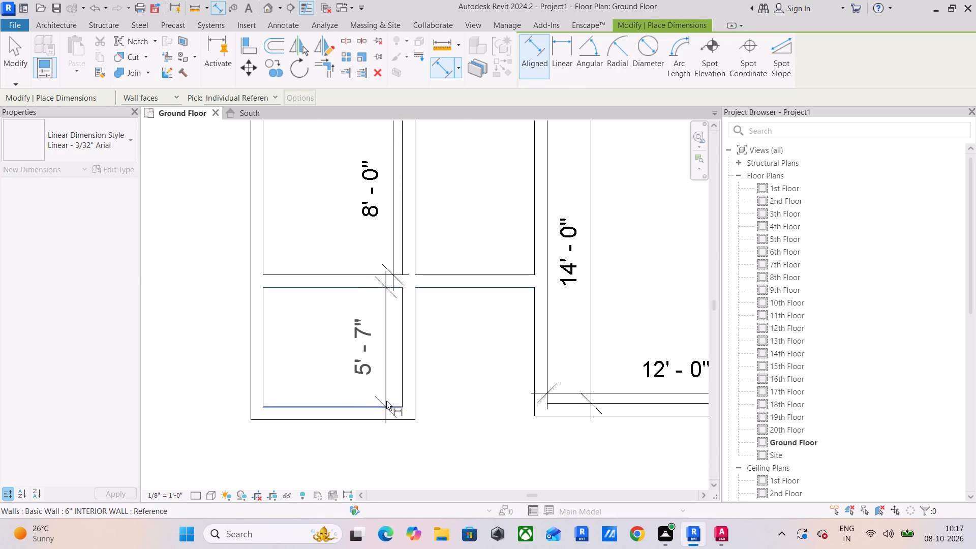
pyautogui.click(388, 378)
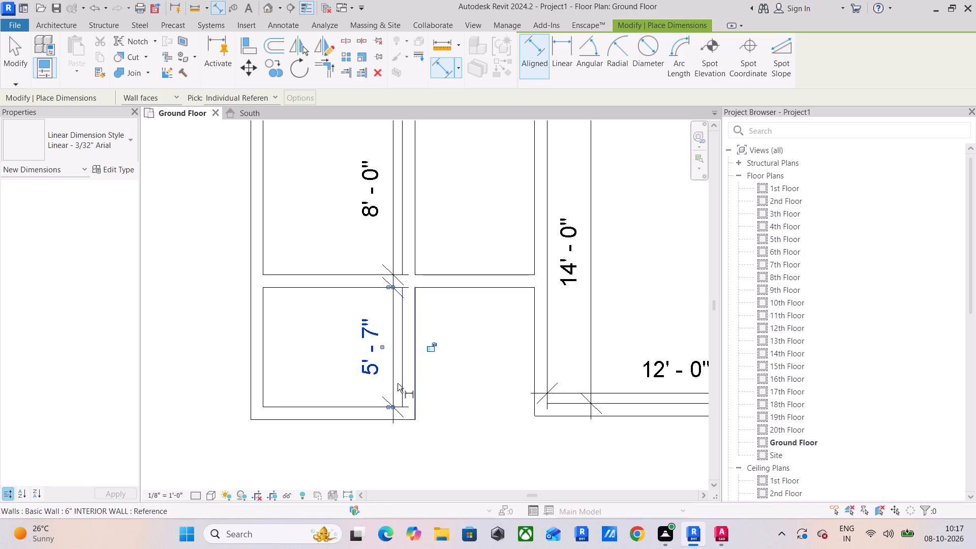
# Measure the thickness of the new room's lower wall between its two faces.
pyautogui.click(344, 418)
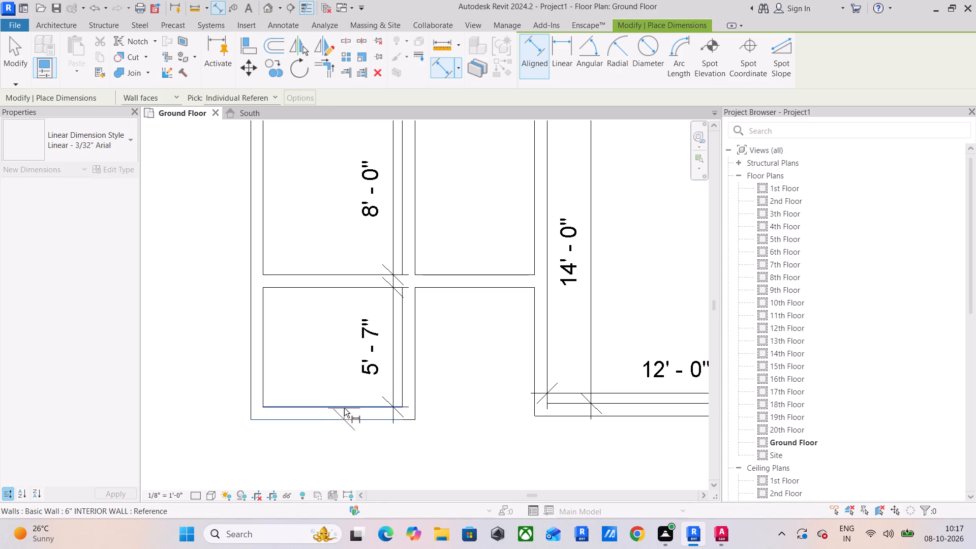
pyautogui.click(344, 407)
pyautogui.scroll(4, 347, 415)
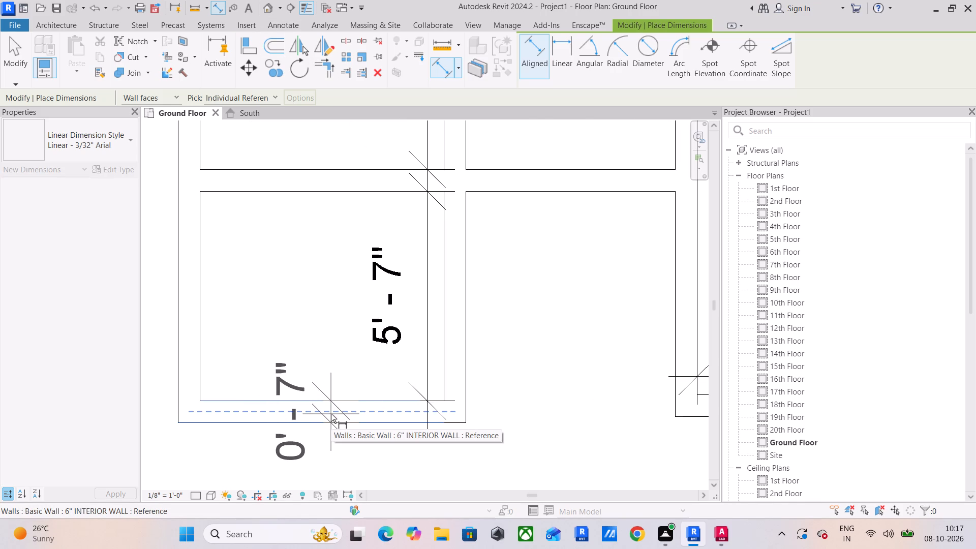
pyautogui.press('Escape')
pyautogui.press('Escape')
pyautogui.press('Escape')
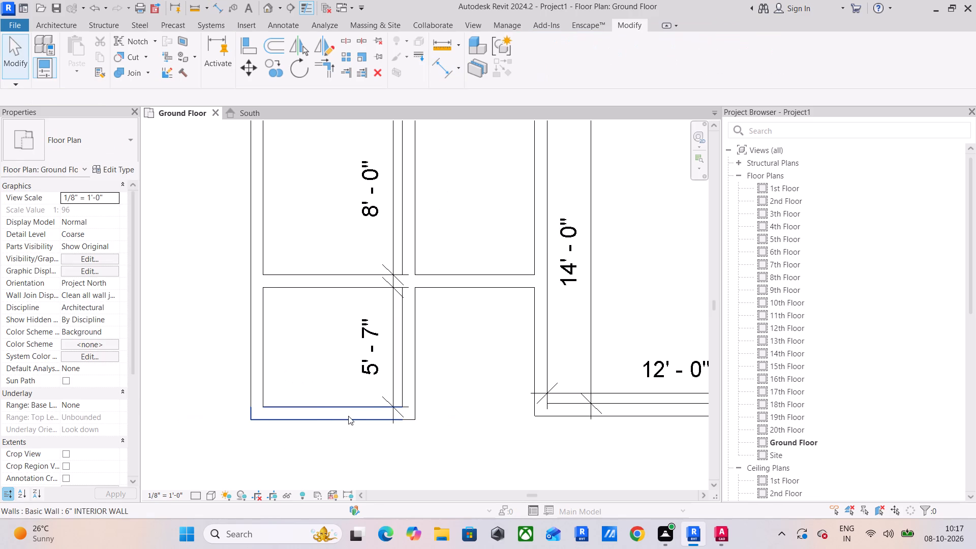
# Set the Ground Floor plan's detail level to Fine.
pyautogui.scroll(-1, 349, 416)
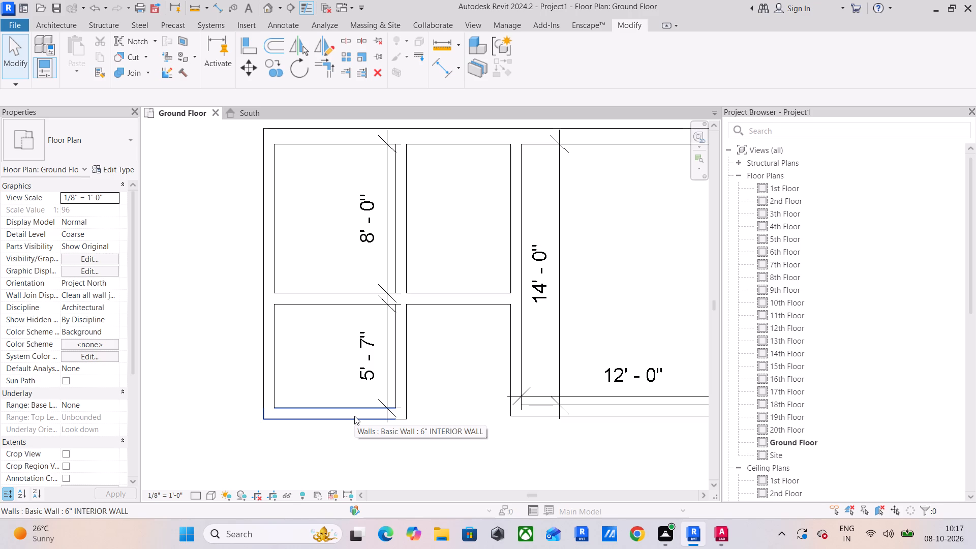
pyautogui.click(209, 494)
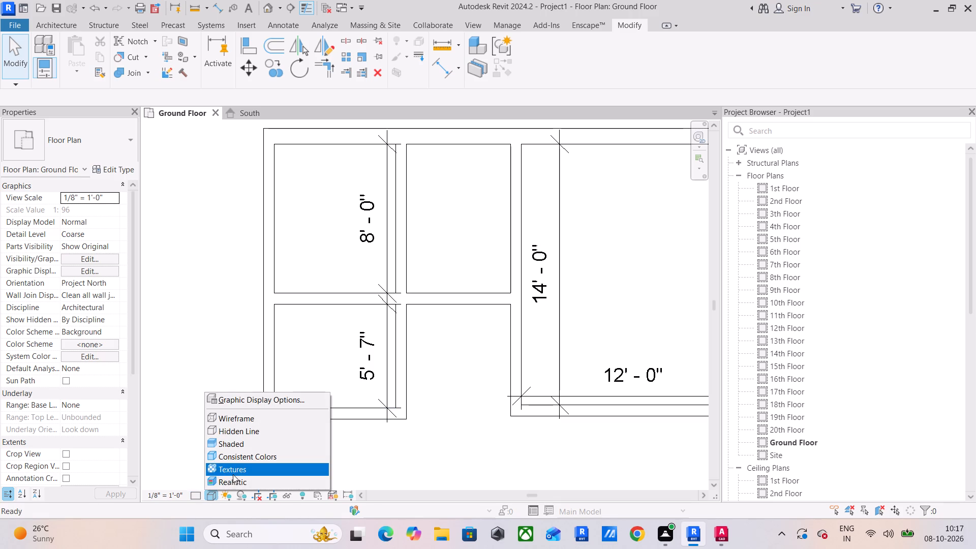
pyautogui.click(182, 440)
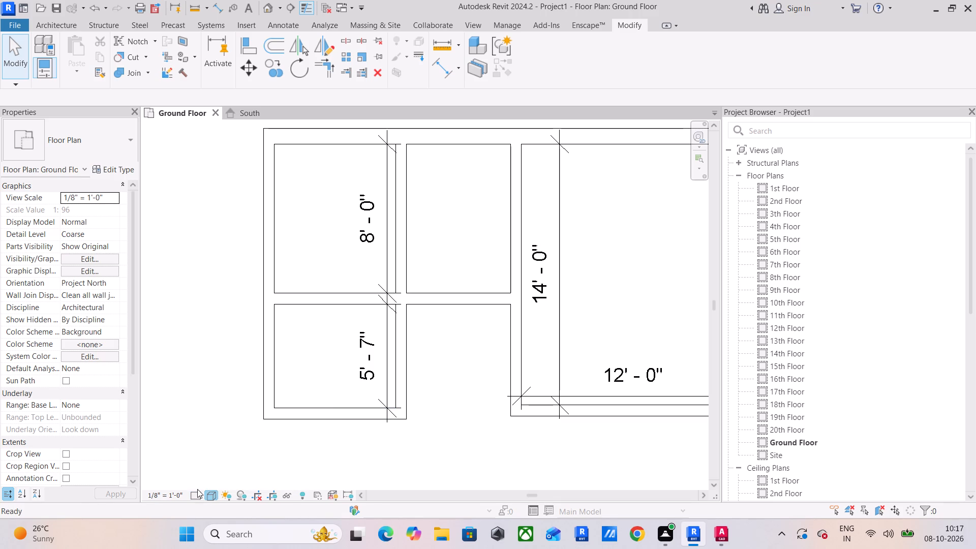
pyautogui.click(197, 494)
pyautogui.click(207, 484)
# Examine at close range where the 5'-7", 14'-0" and 12'-0" dimensions meet the layered faces of the room walls.
pyautogui.scroll(7, 384, 318)
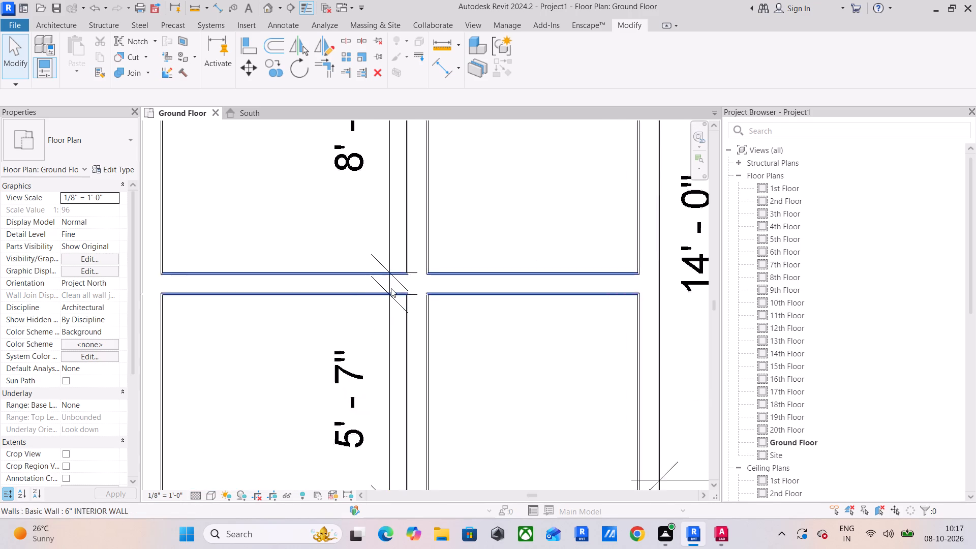
pyautogui.scroll(6, 391, 288)
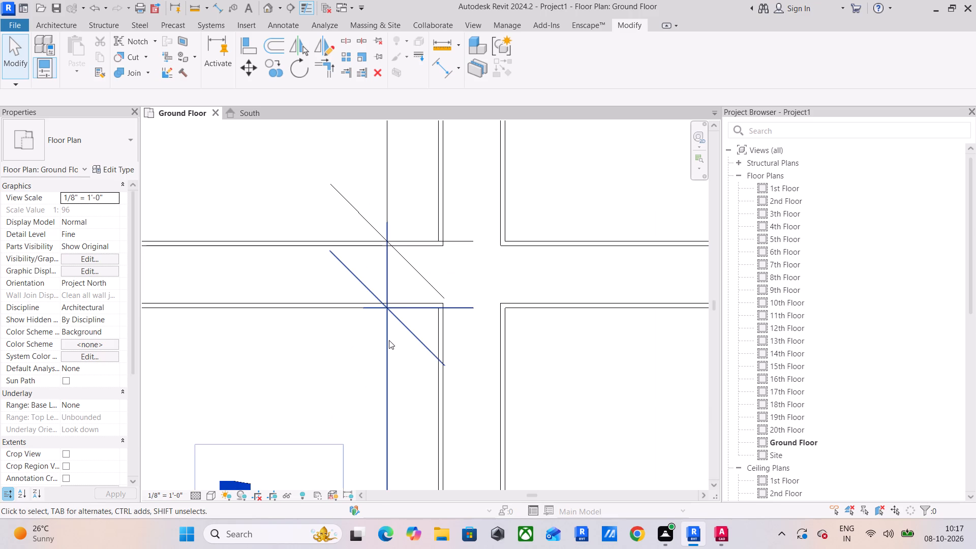
pyautogui.click(388, 347)
pyautogui.scroll(-5, 317, 346)
pyautogui.moveTo(316, 348); pyautogui.dragTo(389, 194, button='middle')
pyautogui.scroll(1, 389, 194)
pyautogui.scroll(-4, 370, 394)
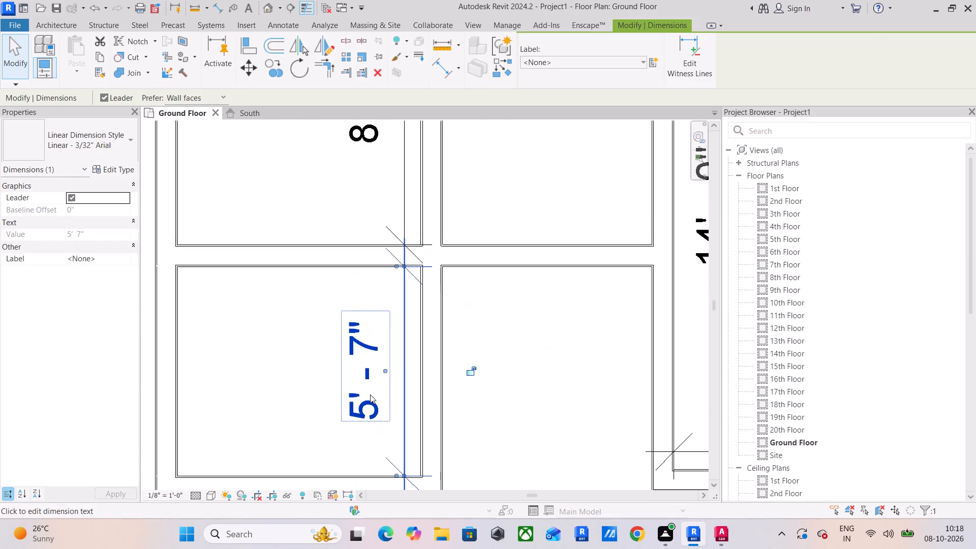
pyautogui.moveTo(367, 398); pyautogui.dragTo(400, 279, button='middle')
pyautogui.scroll(5, 437, 391)
pyautogui.scroll(10, 449, 302)
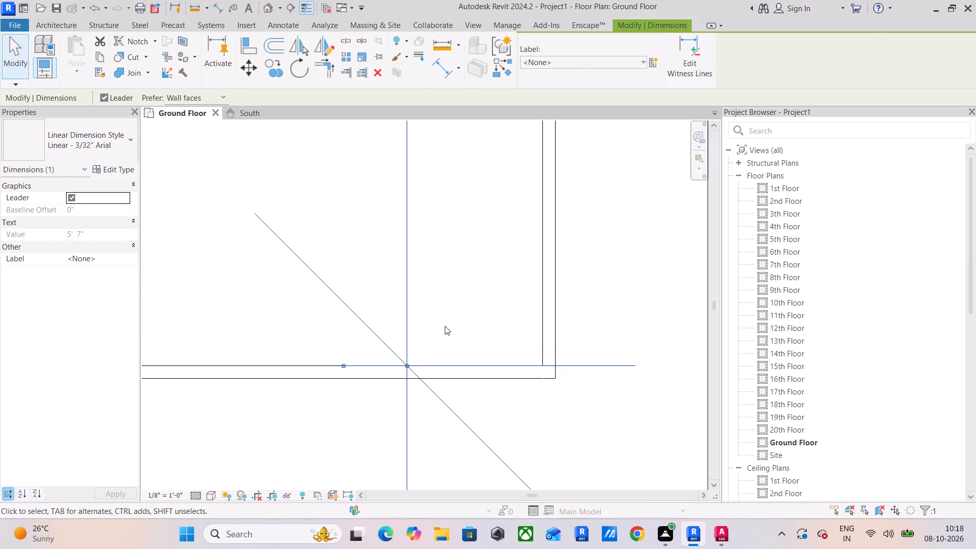
pyautogui.scroll(-16, 444, 326)
pyautogui.moveTo(453, 320); pyautogui.dragTo(355, 499, button='middle')
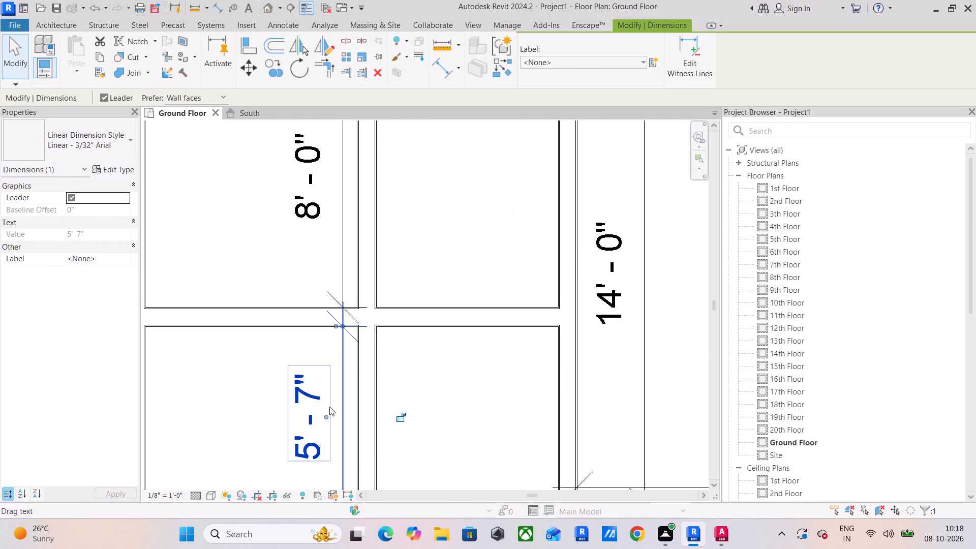
pyautogui.scroll(-5, 329, 407)
pyautogui.scroll(4, 455, 348)
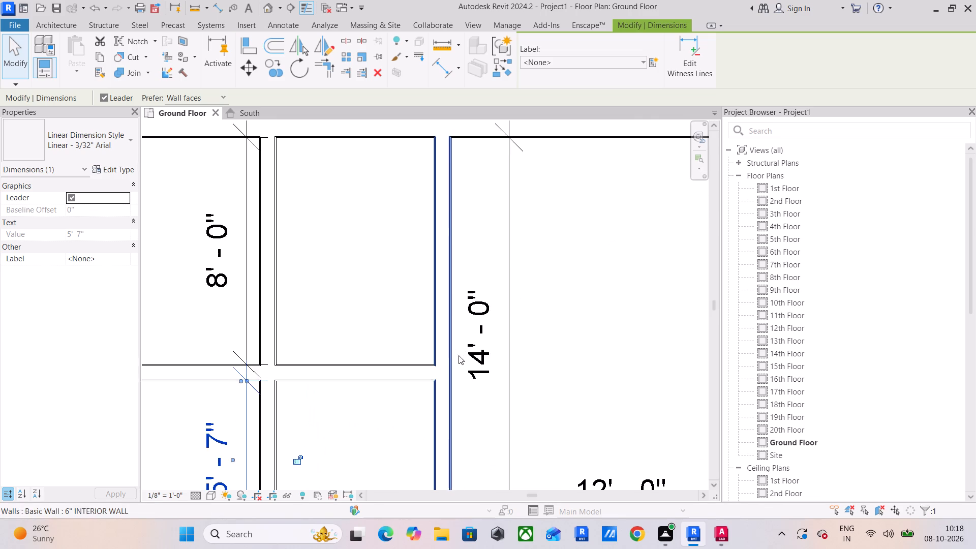
pyautogui.moveTo(482, 409); pyautogui.dragTo(381, 182, button='middle')
pyautogui.scroll(3, 389, 278)
pyautogui.scroll(5, 412, 325)
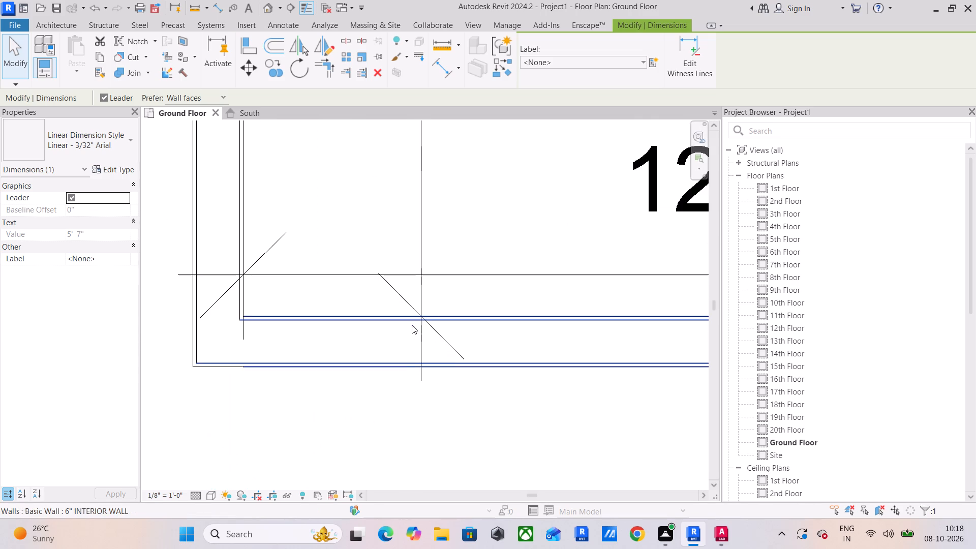
pyautogui.scroll(4, 418, 326)
pyautogui.scroll(-5, 326, 306)
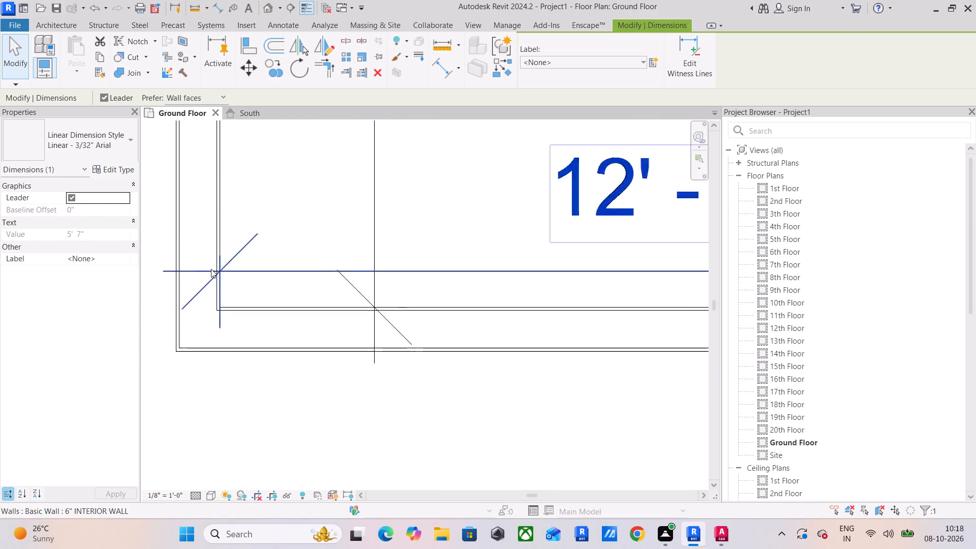
pyautogui.scroll(5, 211, 269)
pyautogui.scroll(-18, 212, 269)
pyautogui.moveTo(212, 269); pyautogui.dragTo(452, 320, button='middle')
# Set the Ground Floor plan's detail level to Coarse.
pyautogui.click(192, 495)
pyautogui.click(204, 456)
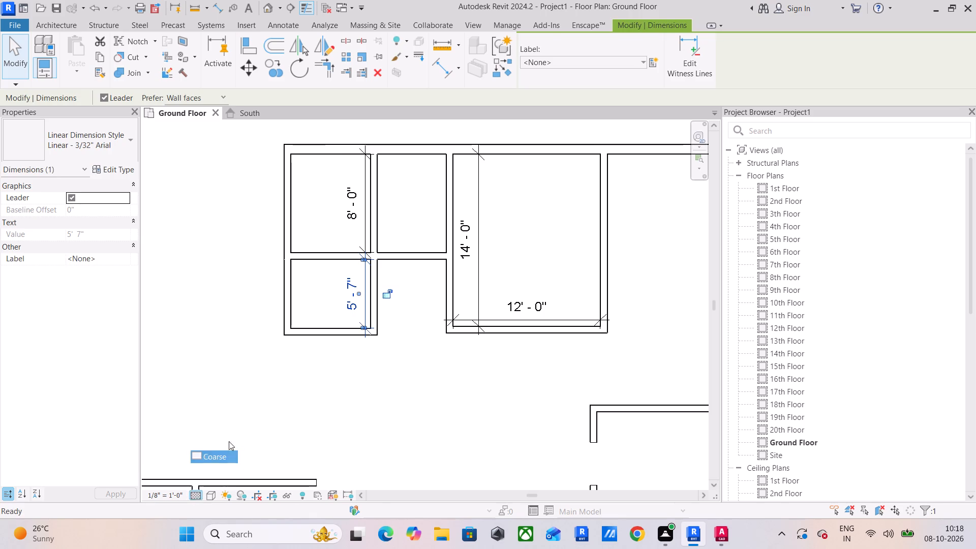
pyautogui.scroll(-2, 308, 375)
pyautogui.scroll(10, 345, 334)
pyautogui.scroll(-10, 347, 331)
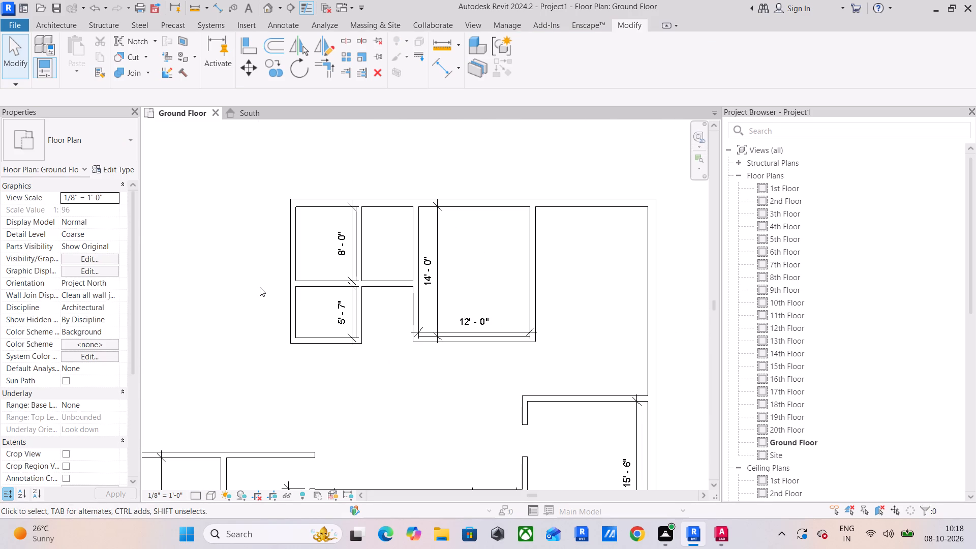
# Continue the top 9" EXTERIOR WALL 12' outward from the outer corner of the 8'-0" room, in line with the existing wall.
pyautogui.moveTo(301, 275); pyautogui.dragTo(323, 314, button='middle')
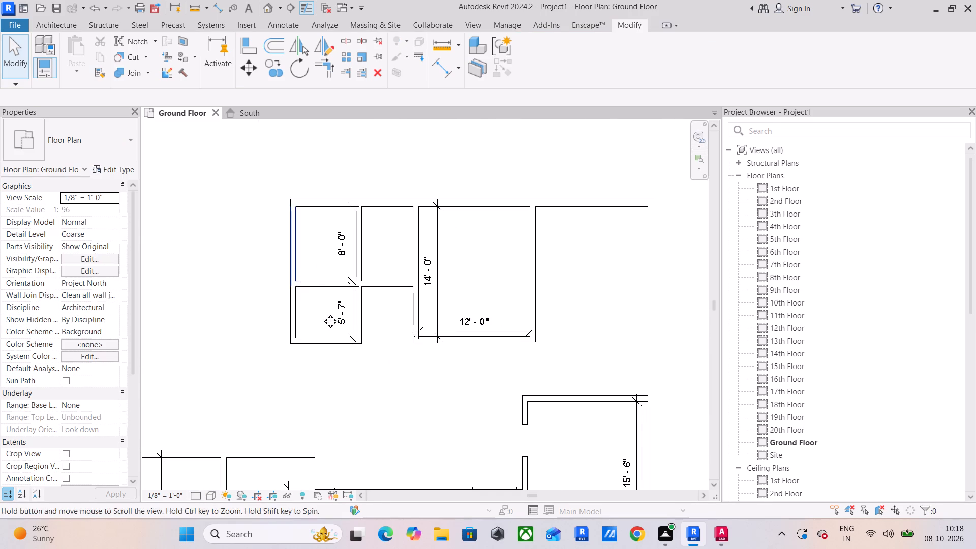
pyautogui.moveTo(323, 314); pyautogui.dragTo(331, 334, button='middle')
pyautogui.click(341, 257)
pyautogui.click(496, 69)
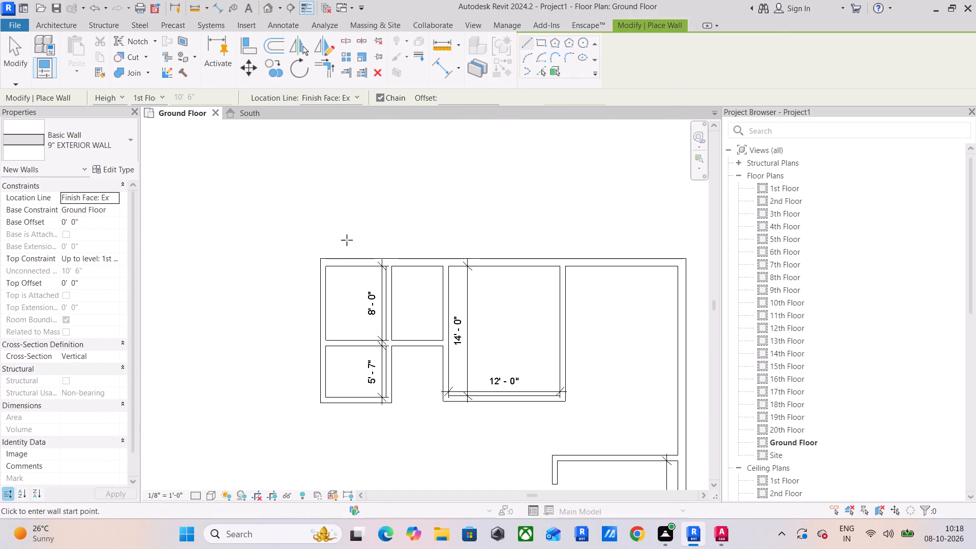
pyautogui.click(316, 259)
pyautogui.press('space')
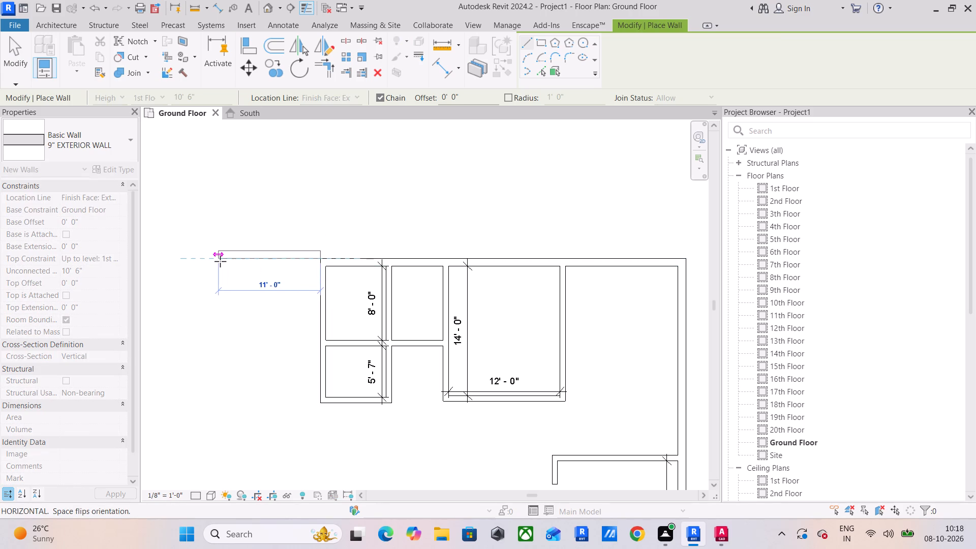
pyautogui.moveTo(220, 261); pyautogui.dragTo(452, 254, button='middle')
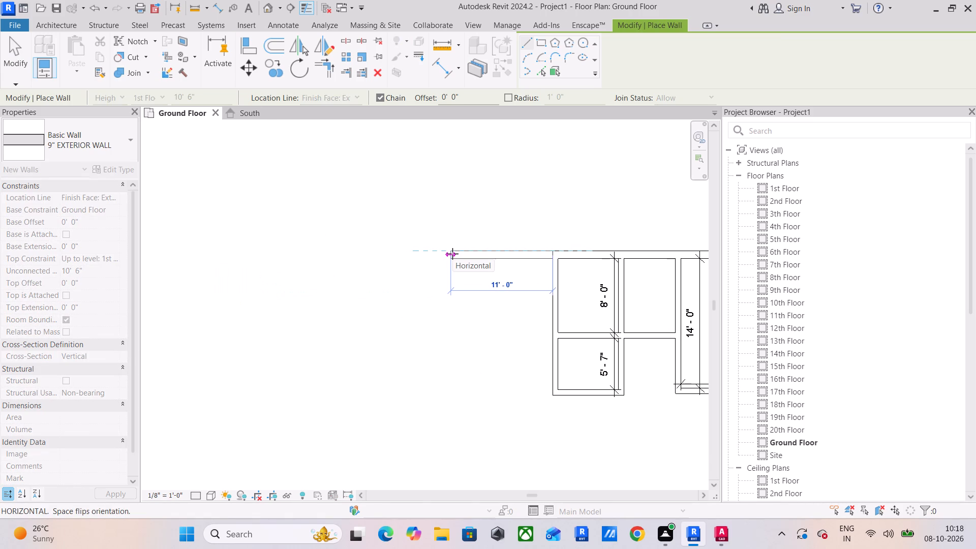
pyautogui.write("12'")
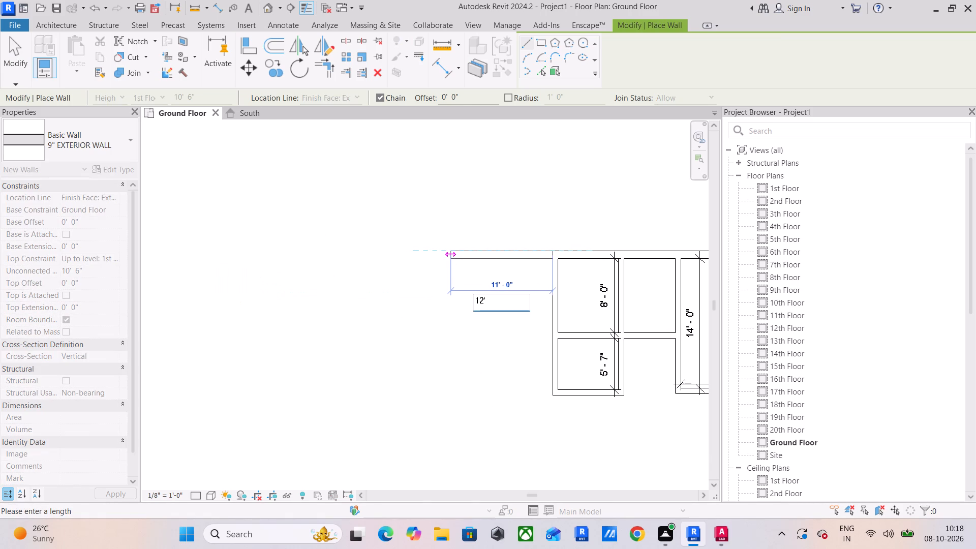
pyautogui.press('Return')
pyautogui.press('Escape')
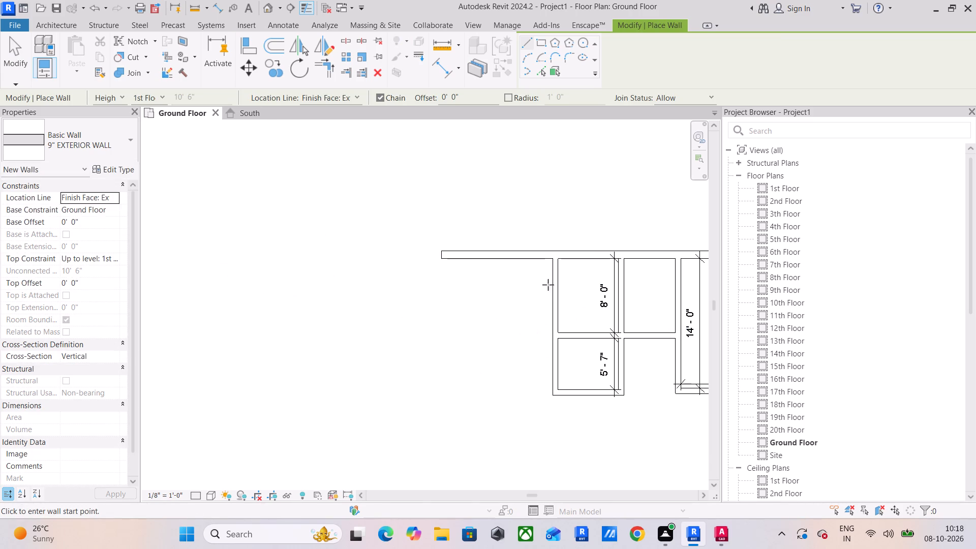
# Draw an 8' wall of type 6" INTERIOR WALL down from the free end of the extended exterior wall.
pyautogui.click(72, 138)
pyautogui.scroll(2, 83, 197)
pyautogui.click(70, 232)
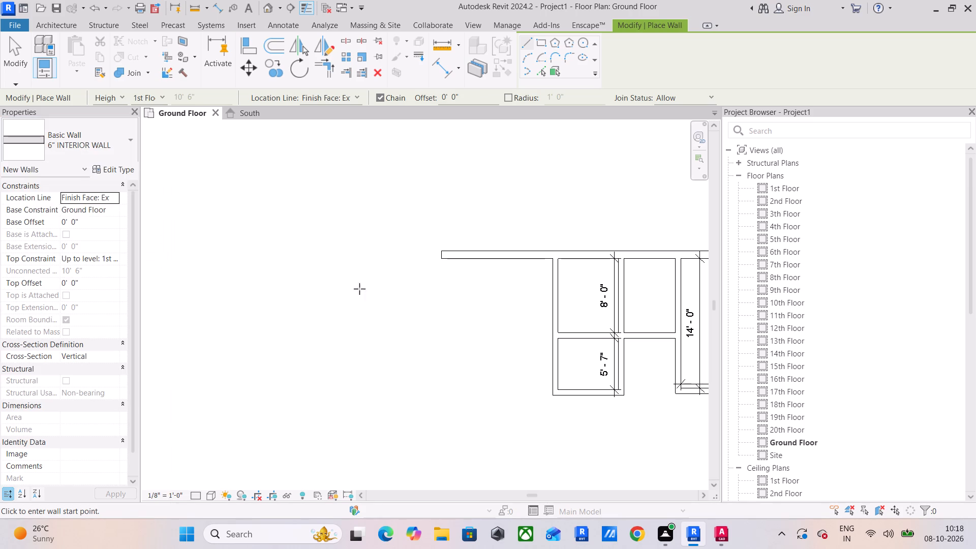
pyautogui.moveTo(442, 263); pyautogui.dragTo(441, 268)
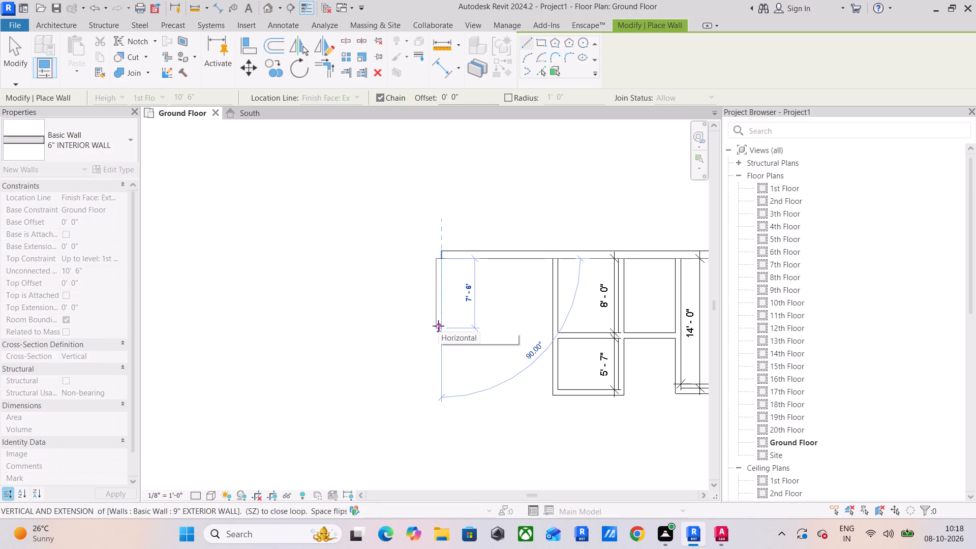
pyautogui.write("8'")
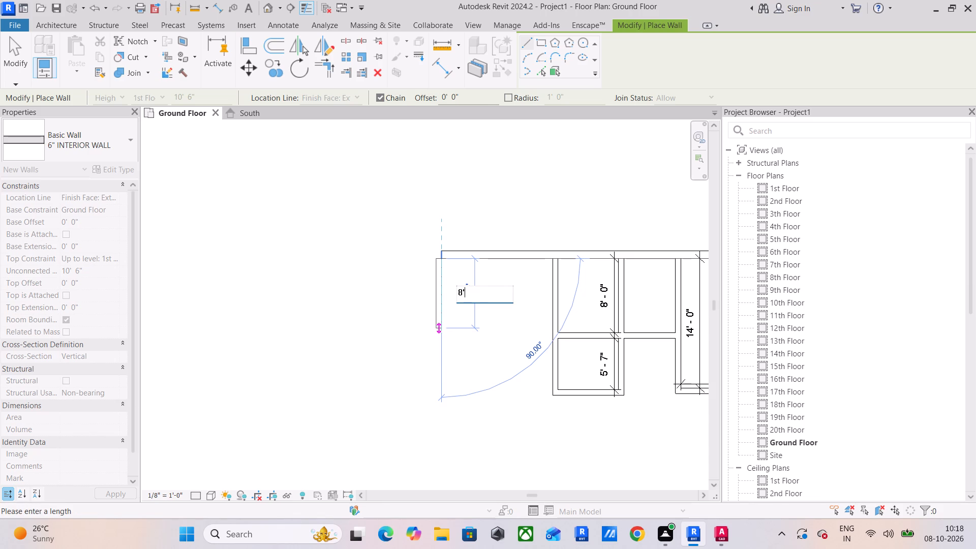
pyautogui.press('Return')
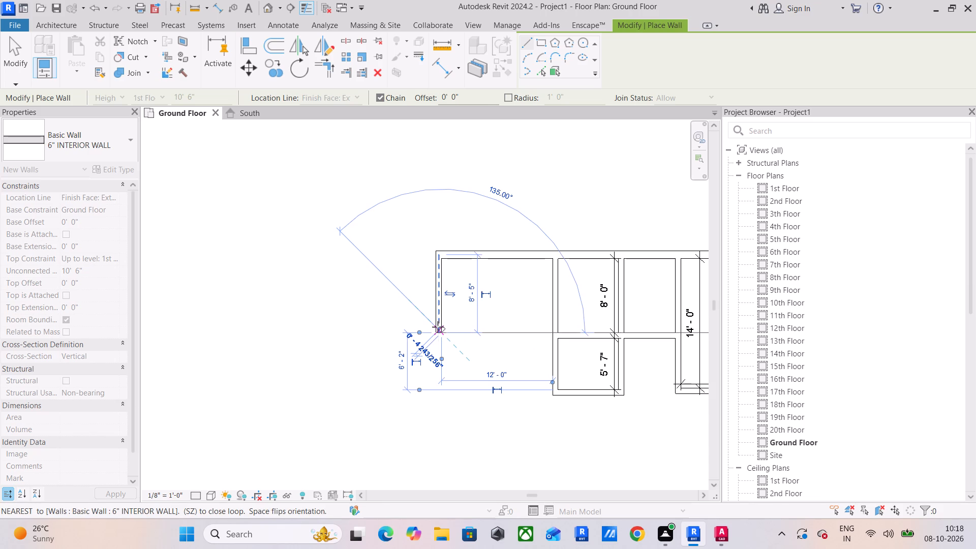
# Draw a 6'6" horizontal 6" INTERIOR WALL outward from the lower end of the new 8' wall, flipped to its lower side.
pyautogui.press('space')
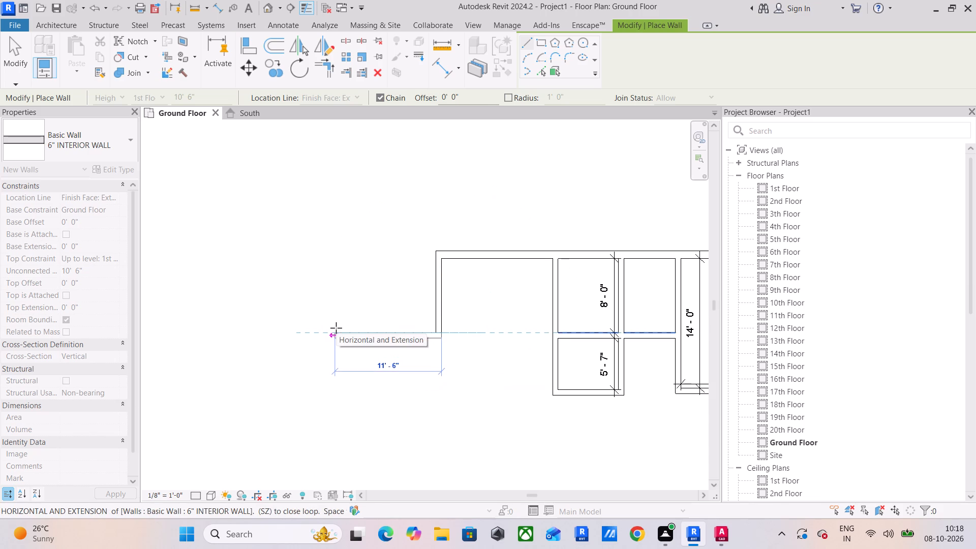
pyautogui.write("6'")
pyautogui.write('6"')
pyautogui.press('Return')
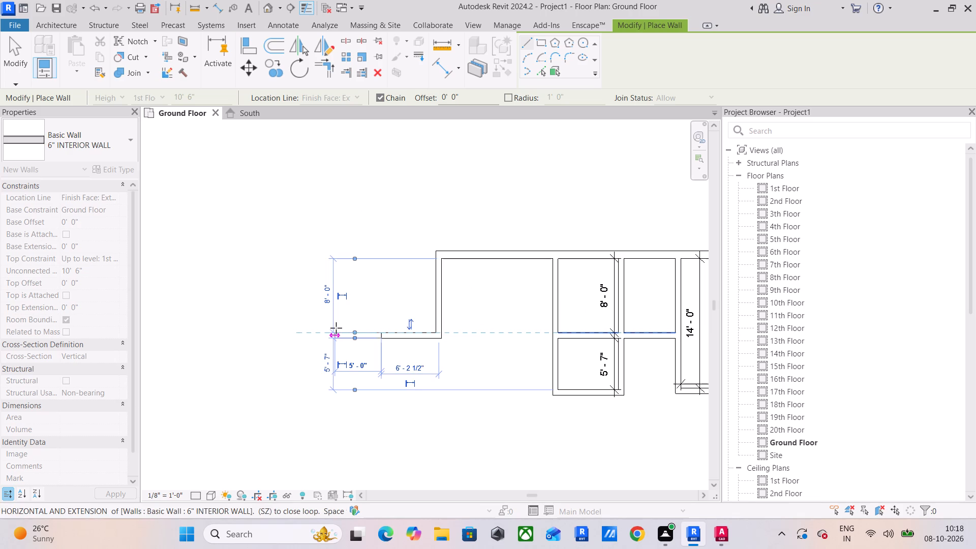
pyautogui.press('Escape')
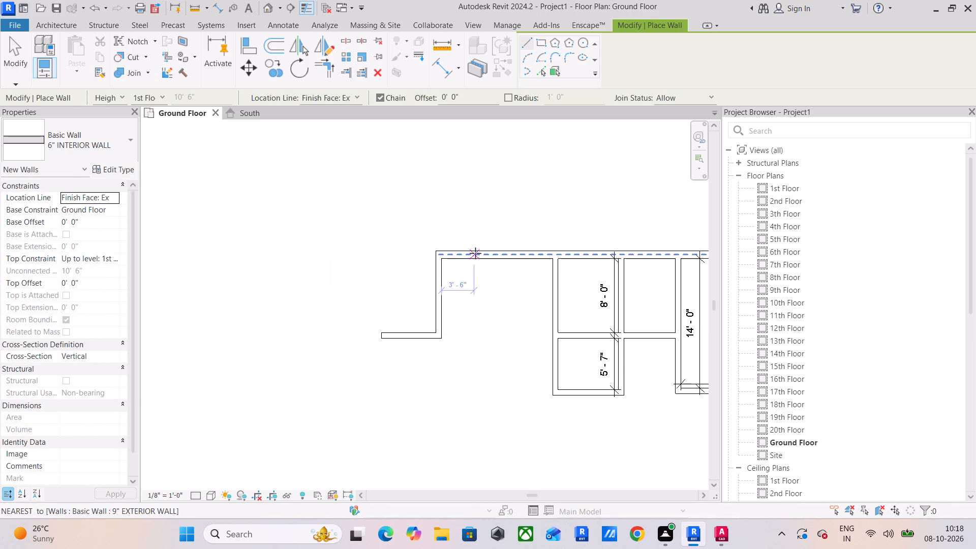
pyautogui.press('Escape')
# Continue the top 9" EXTERIOR WALL another 6'6" outward from its corner, above the new 6'6" interior wall.
pyautogui.click(471, 251)
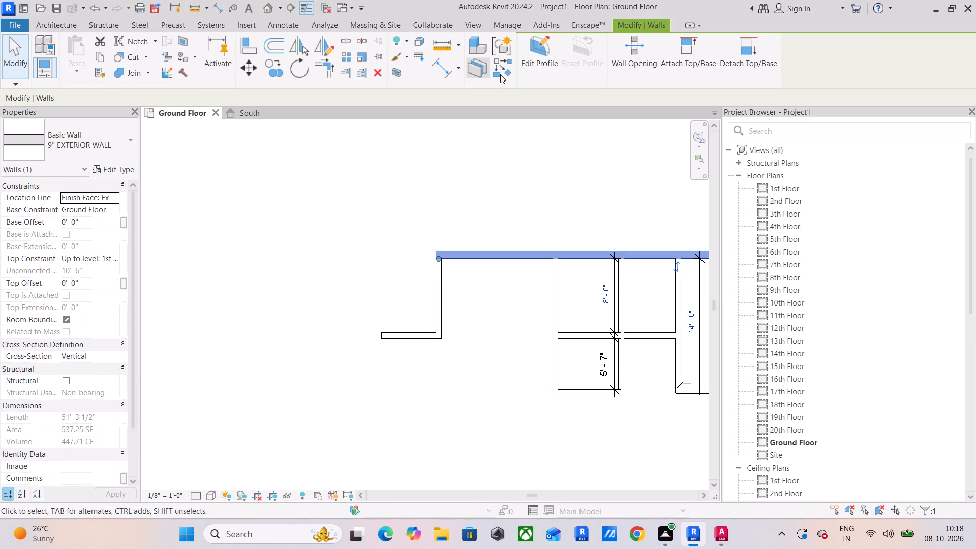
pyautogui.moveTo(500, 72); pyautogui.dragTo(501, 79)
pyautogui.click(504, 74)
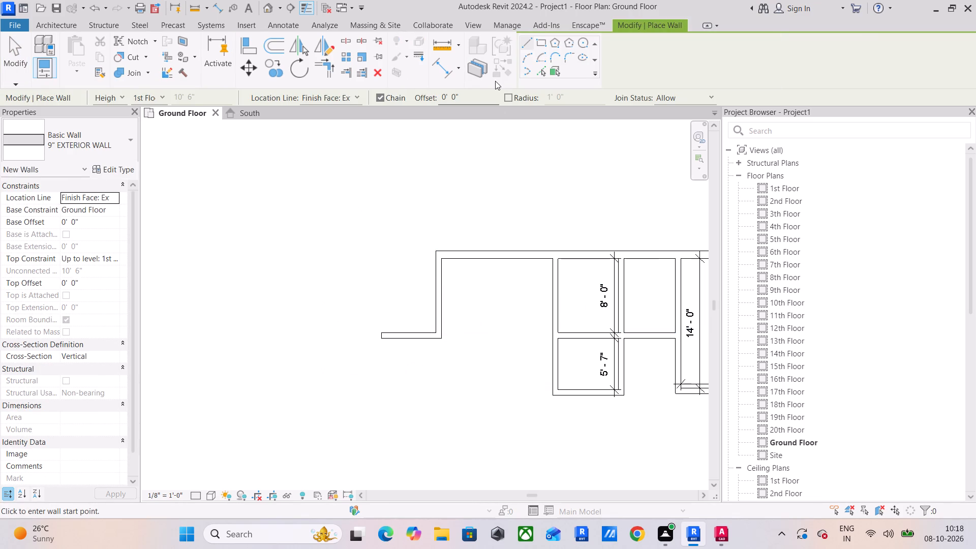
pyautogui.click(431, 253)
pyautogui.press('space')
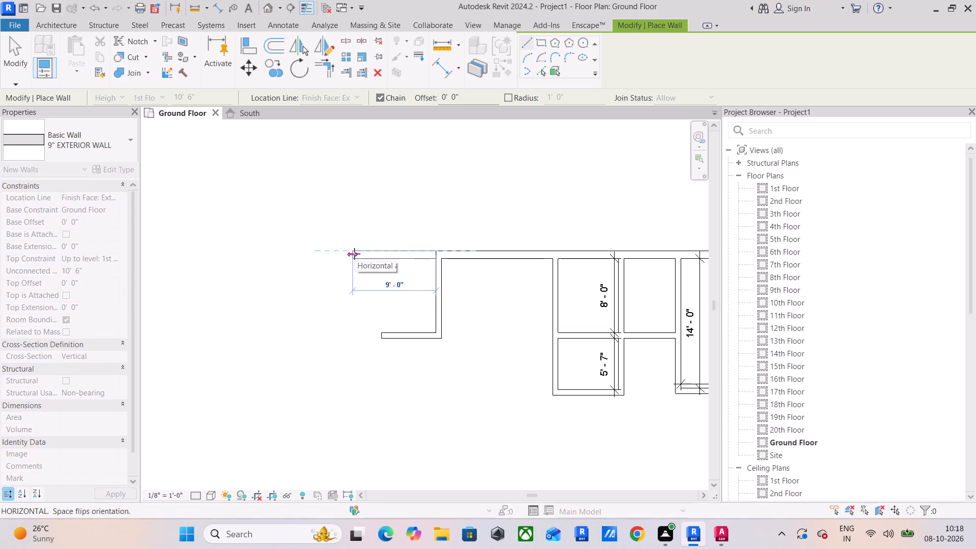
pyautogui.write('6\'6"')
pyautogui.press('Return')
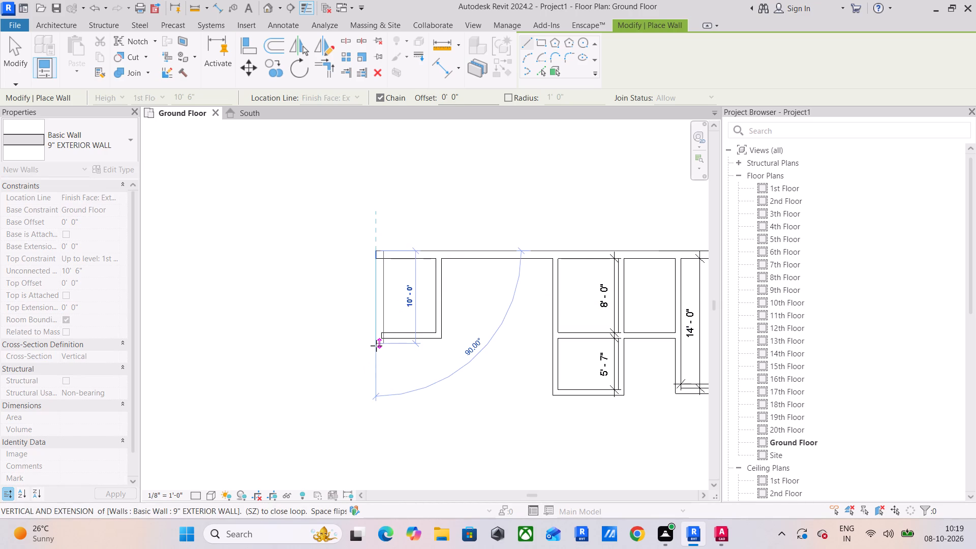
# Draw an 8' 9" EXTERIOR WALL down from the end of the top wall, flipped to lie outside the small room.
pyautogui.press('space')
pyautogui.scroll(4, 377, 346)
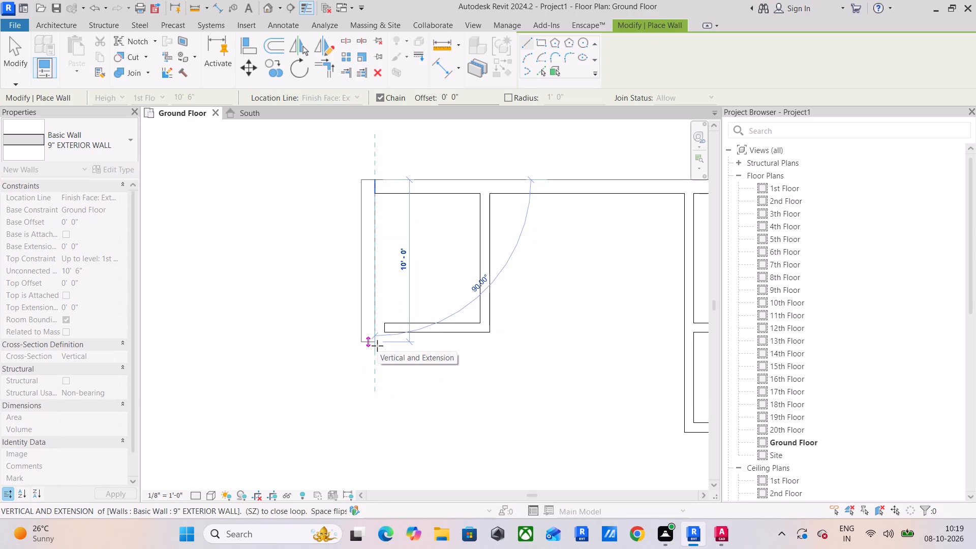
pyautogui.write("8'")
pyautogui.press('Return')
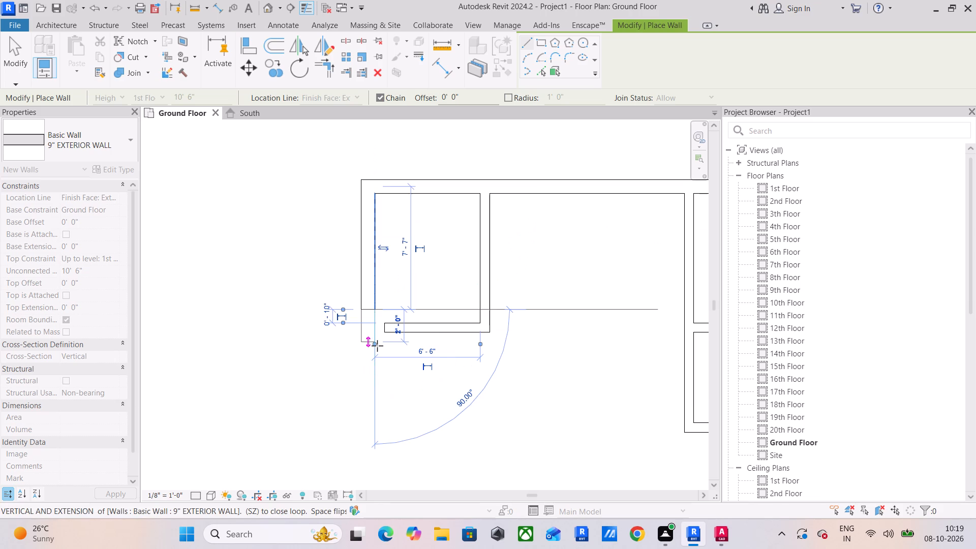
pyautogui.press('Escape')
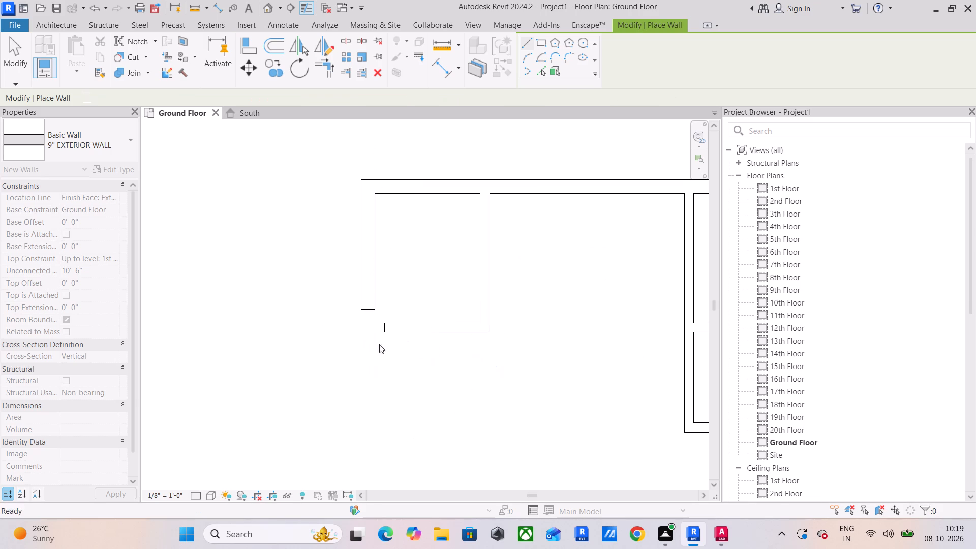
pyautogui.scroll(3, 421, 324)
pyautogui.press('Escape')
pyautogui.scroll(-3, 341, 286)
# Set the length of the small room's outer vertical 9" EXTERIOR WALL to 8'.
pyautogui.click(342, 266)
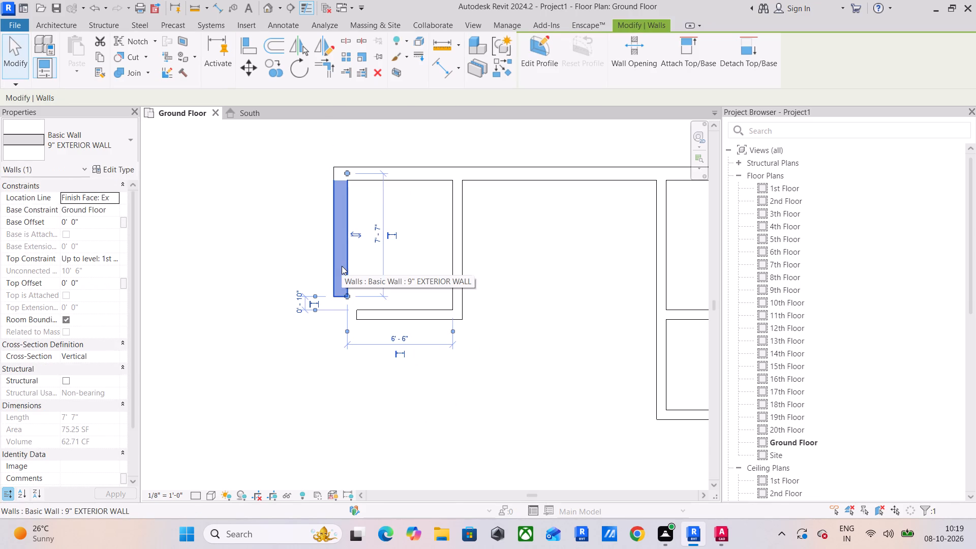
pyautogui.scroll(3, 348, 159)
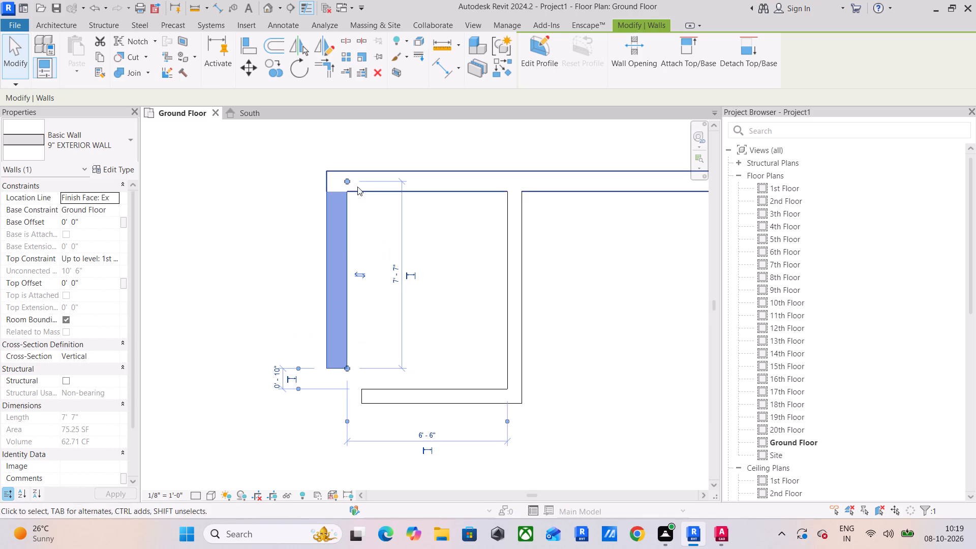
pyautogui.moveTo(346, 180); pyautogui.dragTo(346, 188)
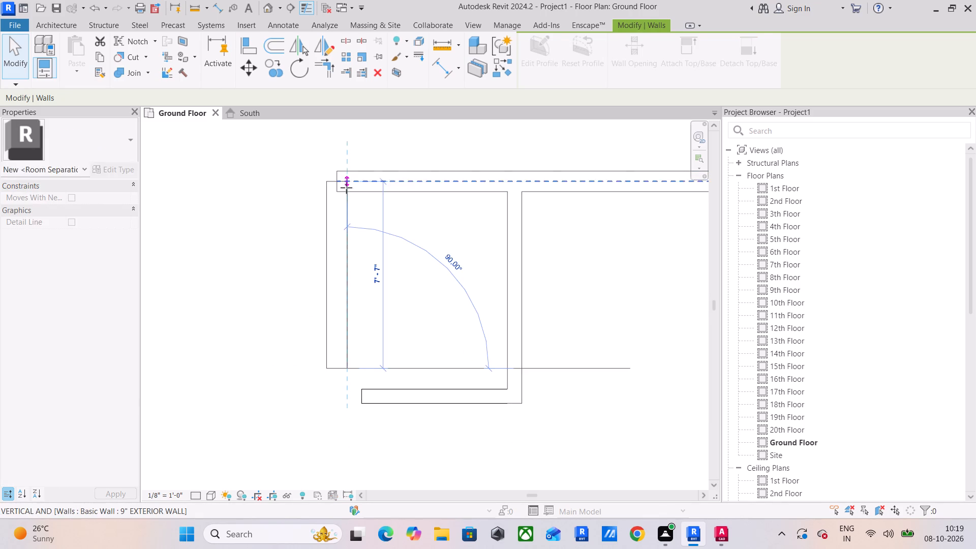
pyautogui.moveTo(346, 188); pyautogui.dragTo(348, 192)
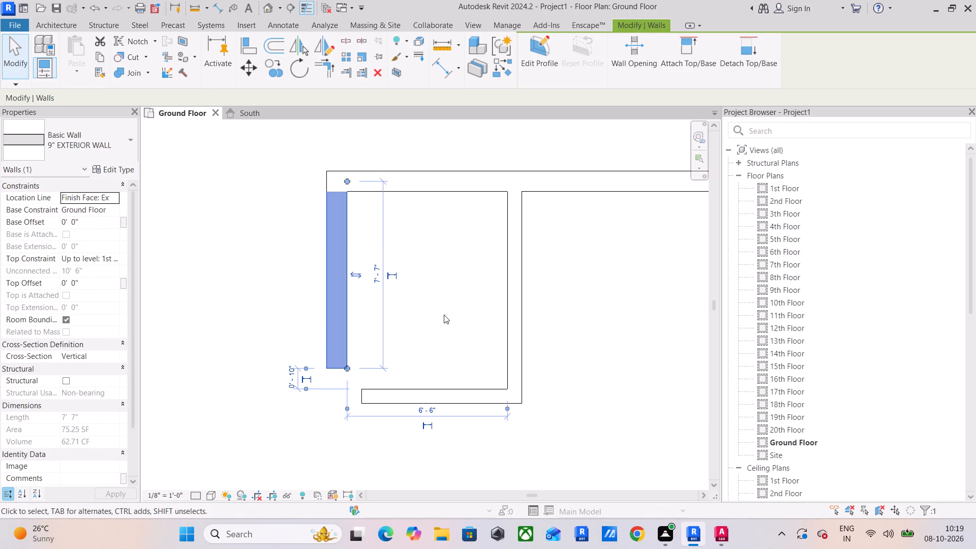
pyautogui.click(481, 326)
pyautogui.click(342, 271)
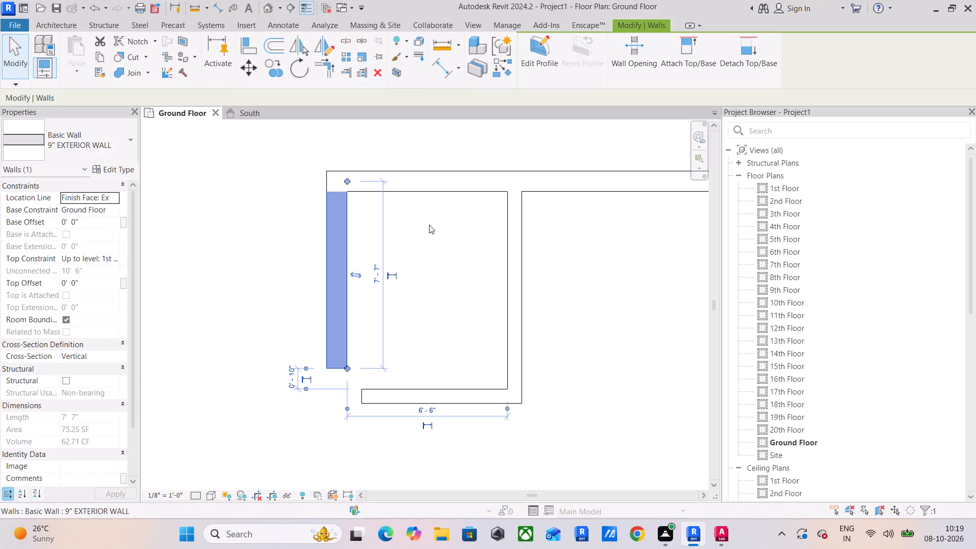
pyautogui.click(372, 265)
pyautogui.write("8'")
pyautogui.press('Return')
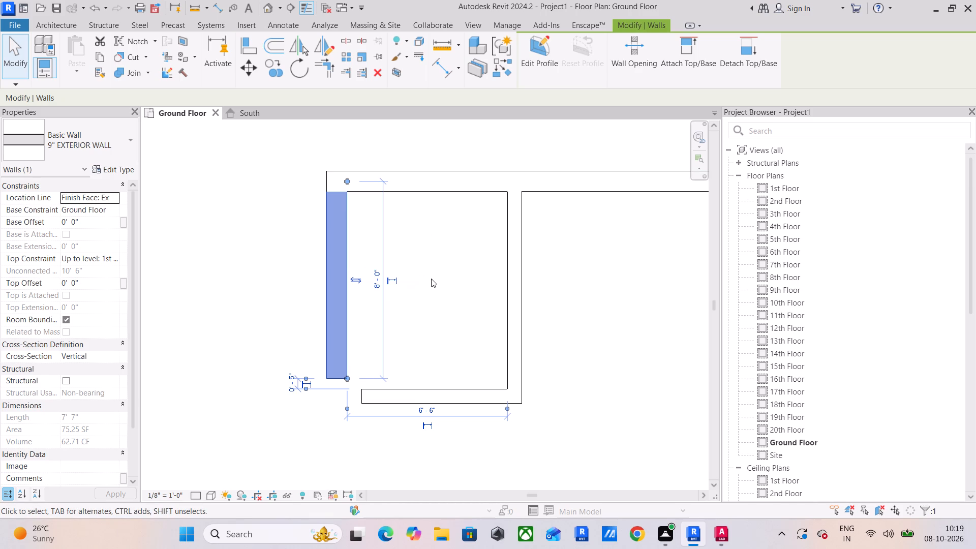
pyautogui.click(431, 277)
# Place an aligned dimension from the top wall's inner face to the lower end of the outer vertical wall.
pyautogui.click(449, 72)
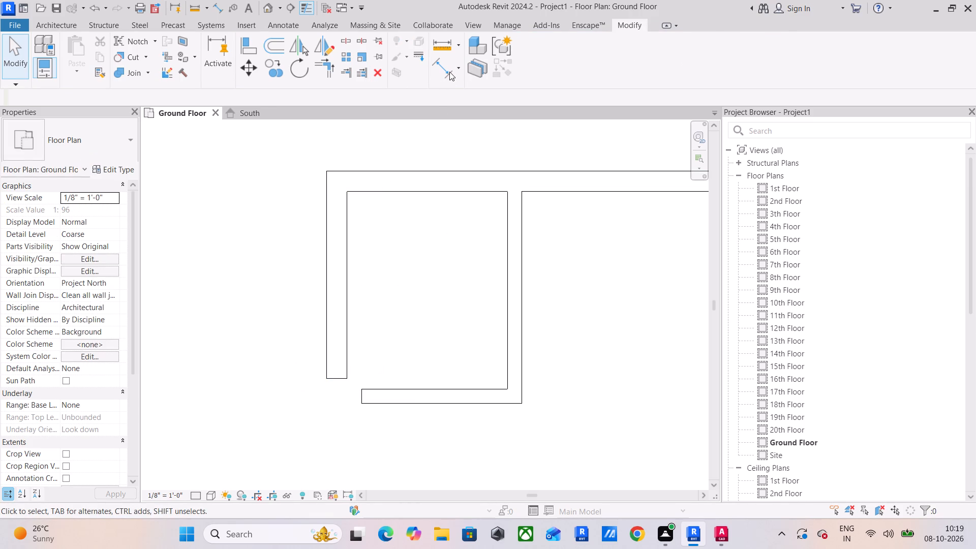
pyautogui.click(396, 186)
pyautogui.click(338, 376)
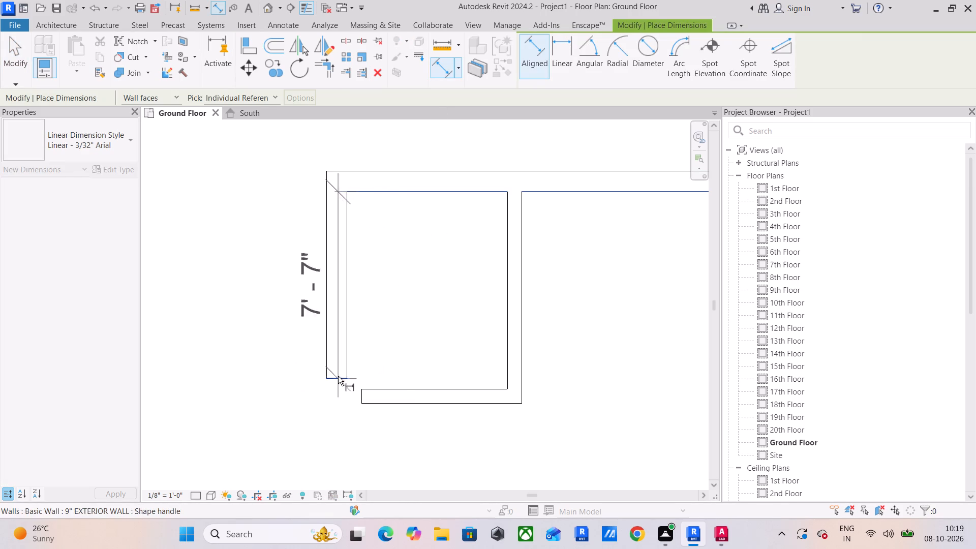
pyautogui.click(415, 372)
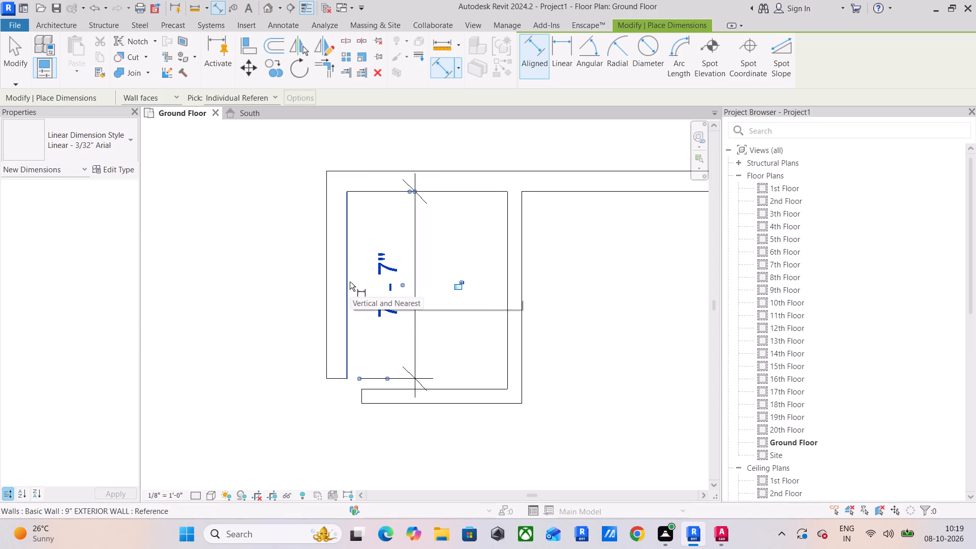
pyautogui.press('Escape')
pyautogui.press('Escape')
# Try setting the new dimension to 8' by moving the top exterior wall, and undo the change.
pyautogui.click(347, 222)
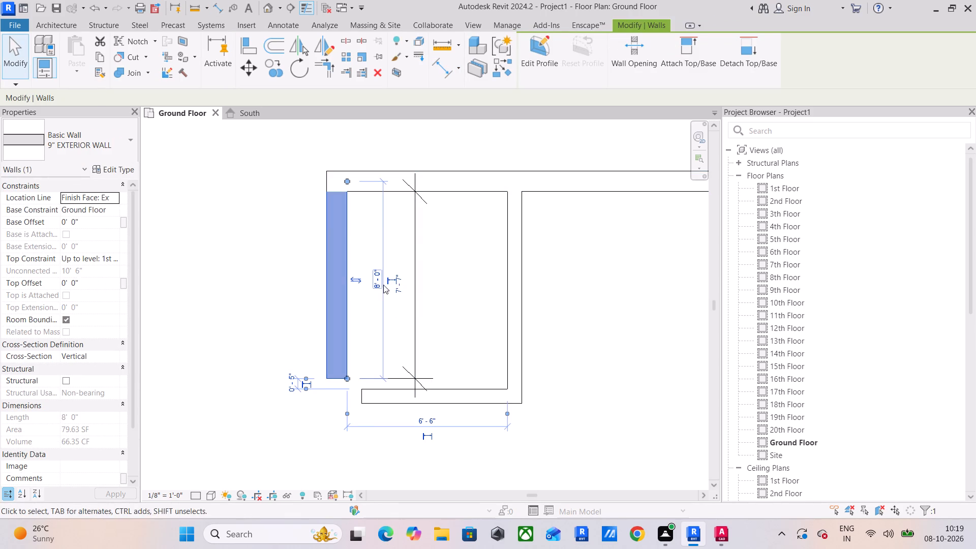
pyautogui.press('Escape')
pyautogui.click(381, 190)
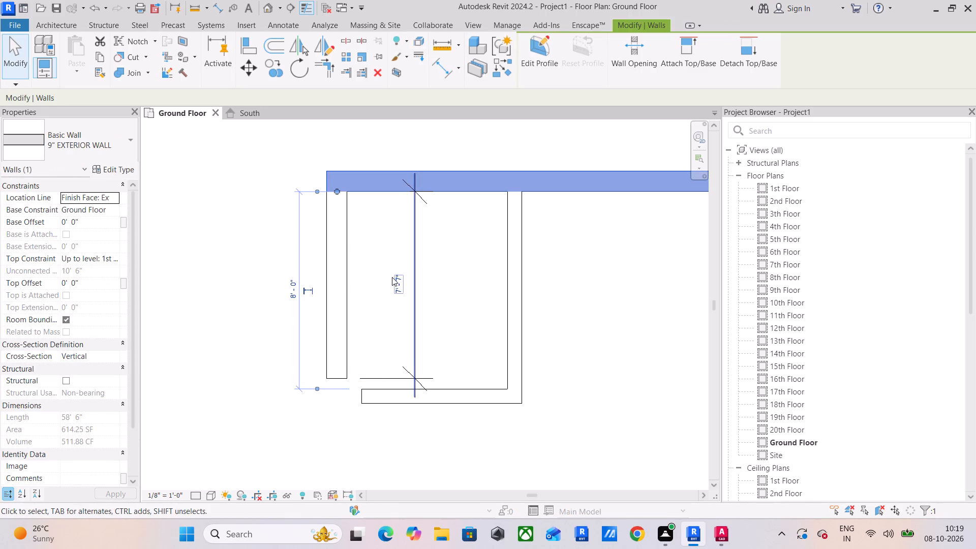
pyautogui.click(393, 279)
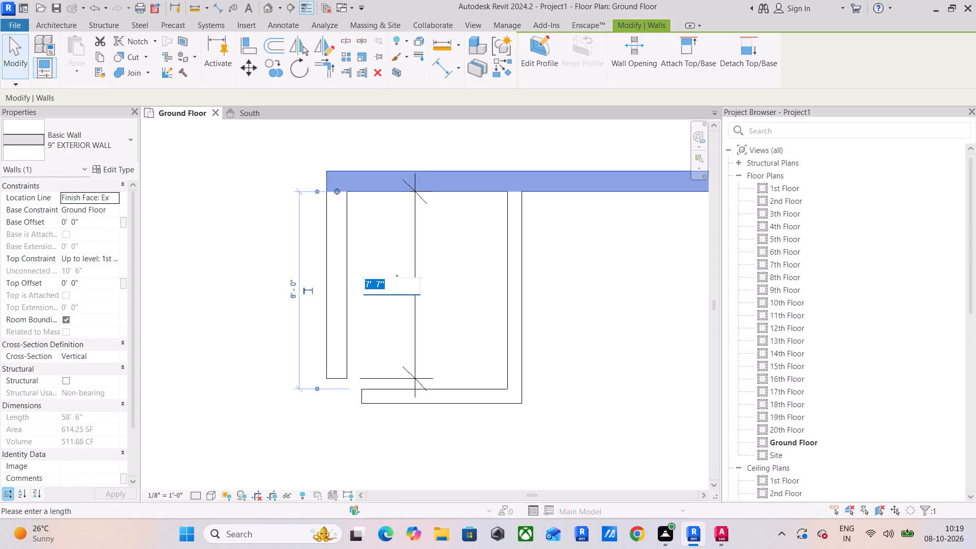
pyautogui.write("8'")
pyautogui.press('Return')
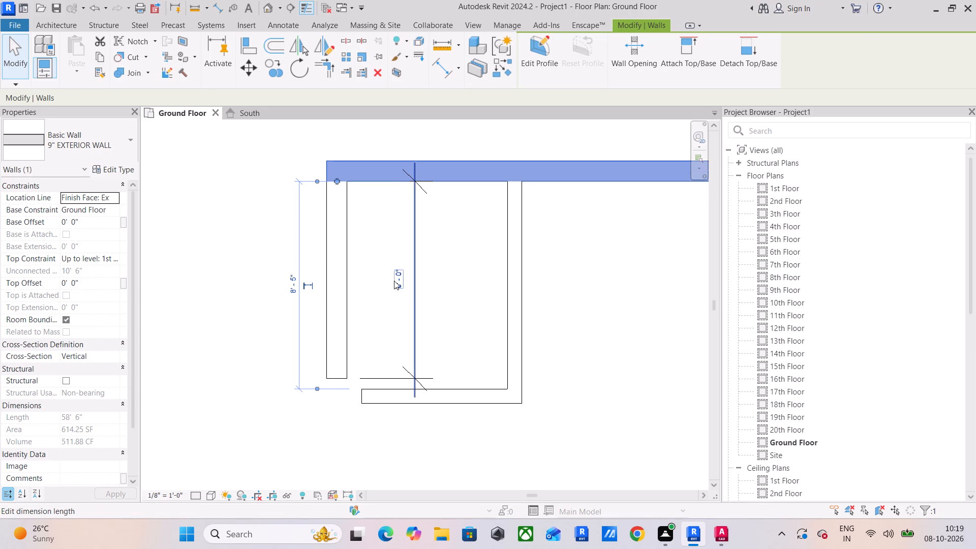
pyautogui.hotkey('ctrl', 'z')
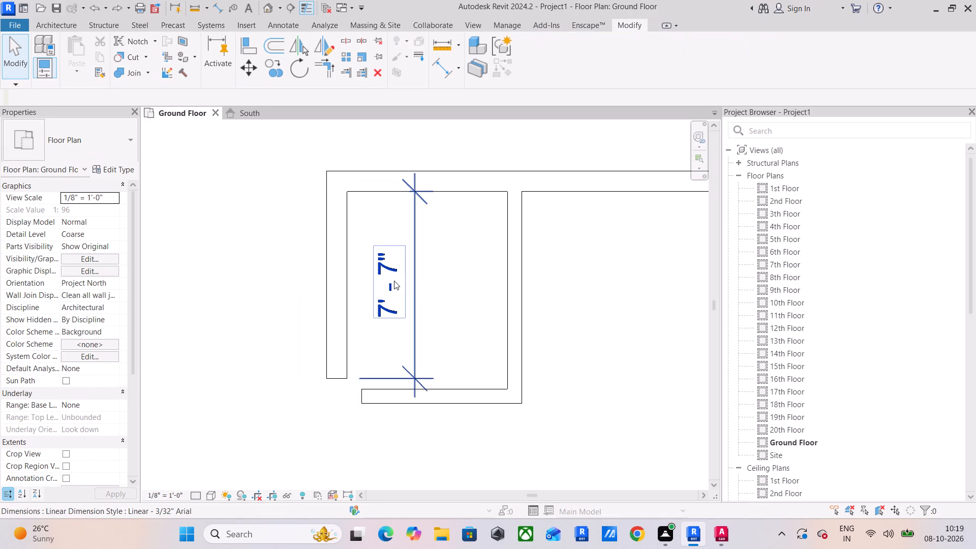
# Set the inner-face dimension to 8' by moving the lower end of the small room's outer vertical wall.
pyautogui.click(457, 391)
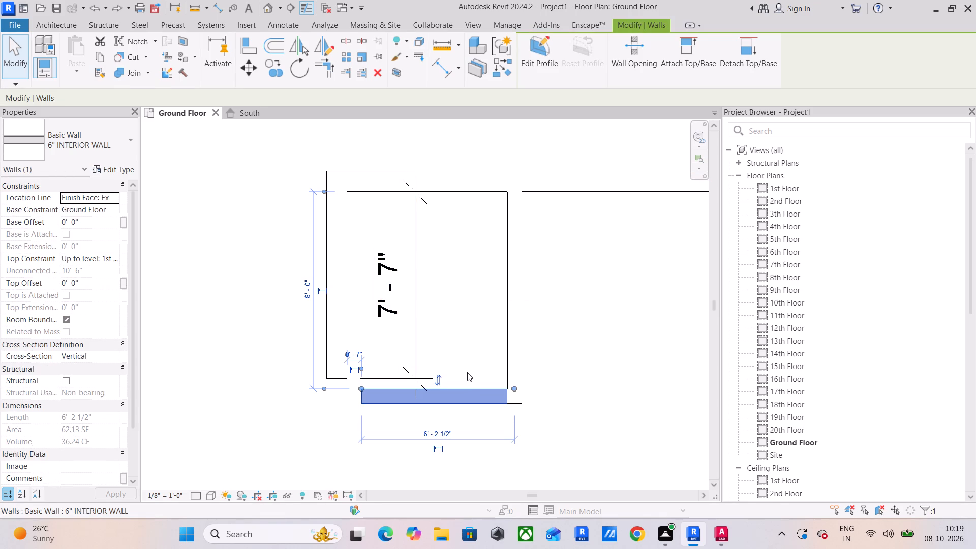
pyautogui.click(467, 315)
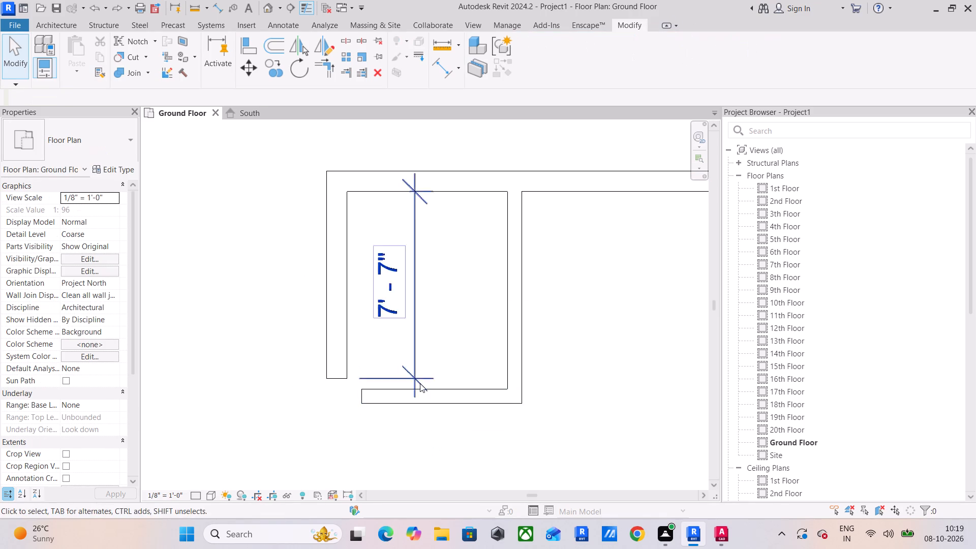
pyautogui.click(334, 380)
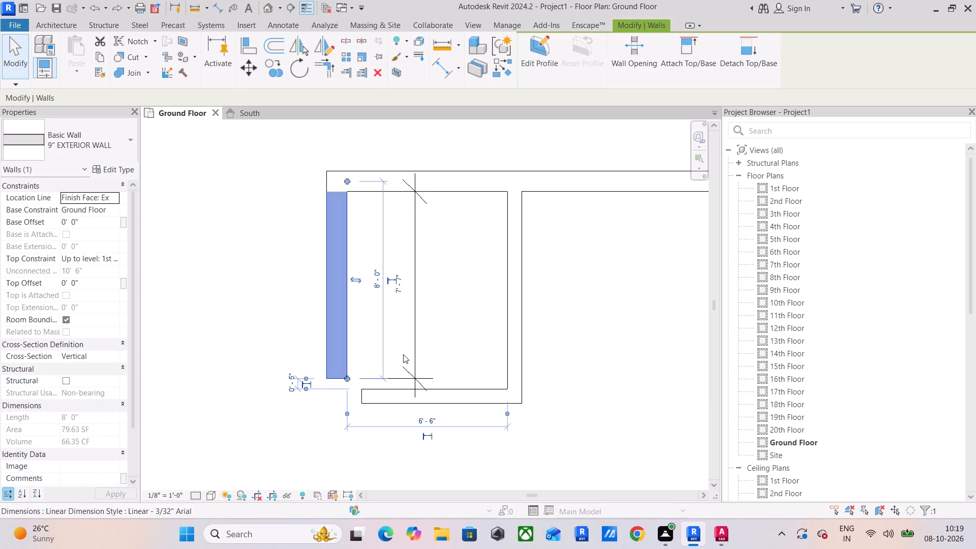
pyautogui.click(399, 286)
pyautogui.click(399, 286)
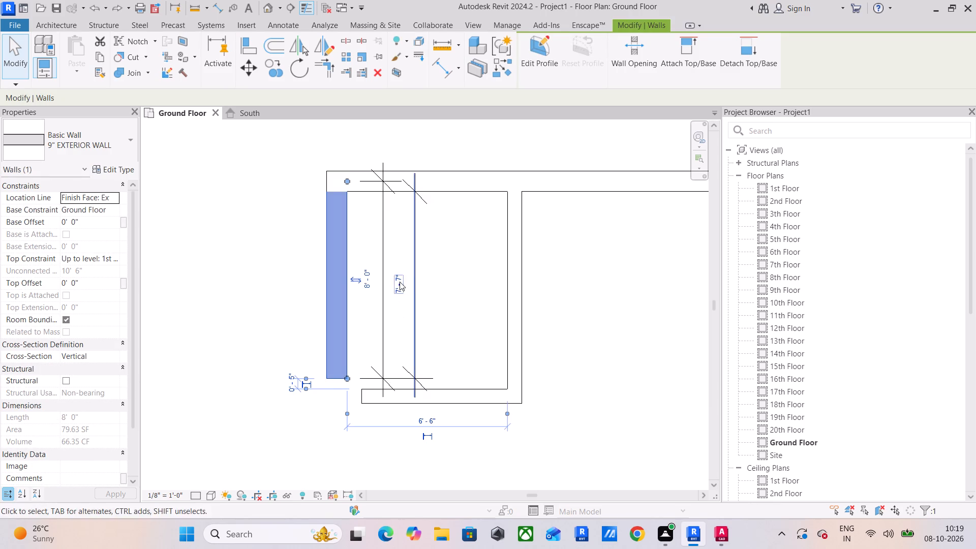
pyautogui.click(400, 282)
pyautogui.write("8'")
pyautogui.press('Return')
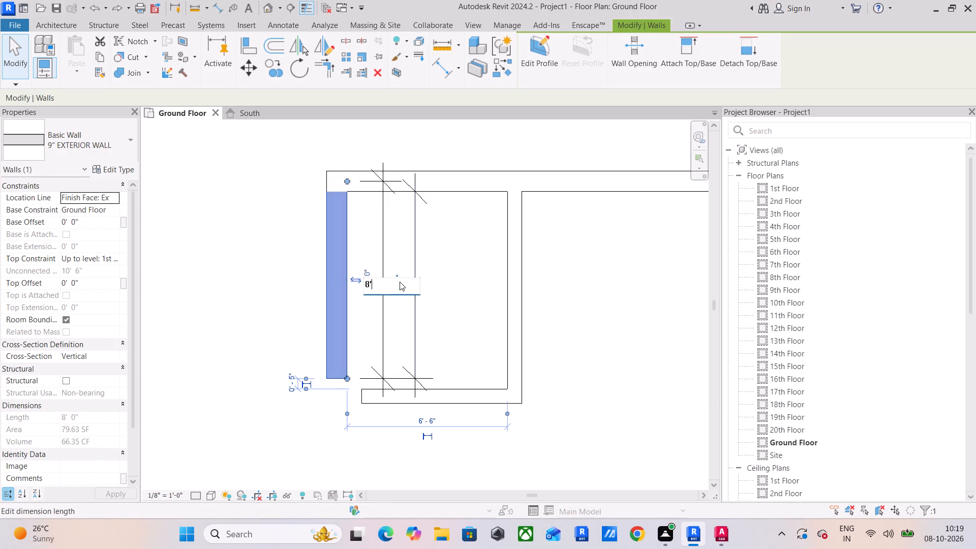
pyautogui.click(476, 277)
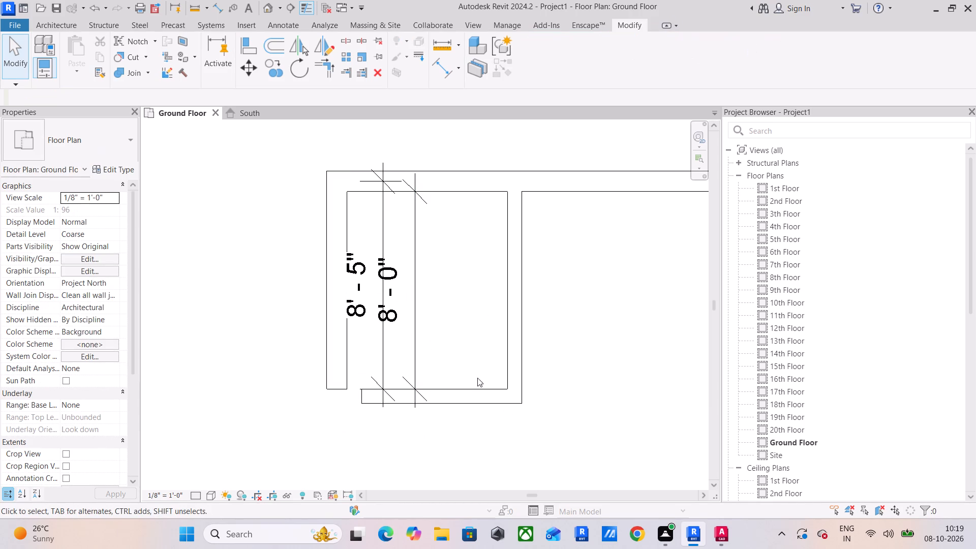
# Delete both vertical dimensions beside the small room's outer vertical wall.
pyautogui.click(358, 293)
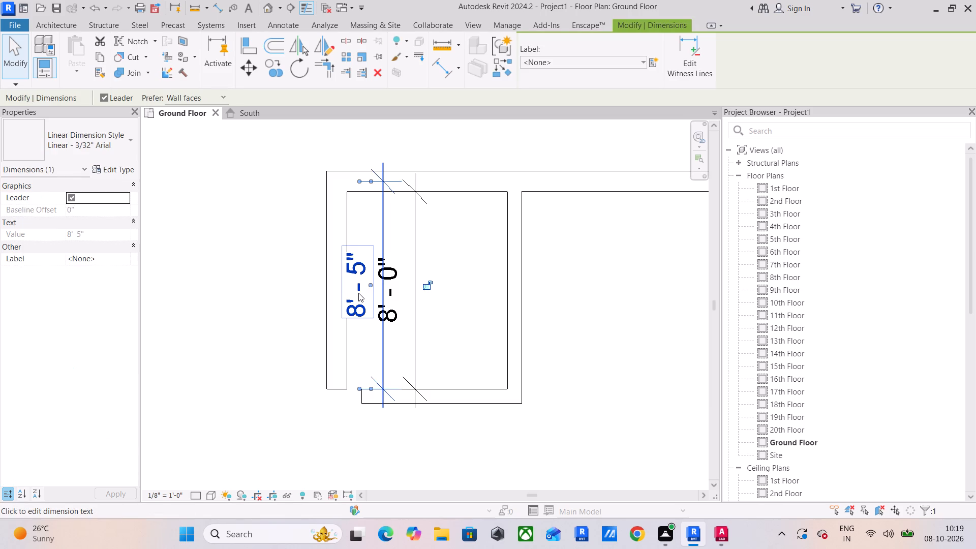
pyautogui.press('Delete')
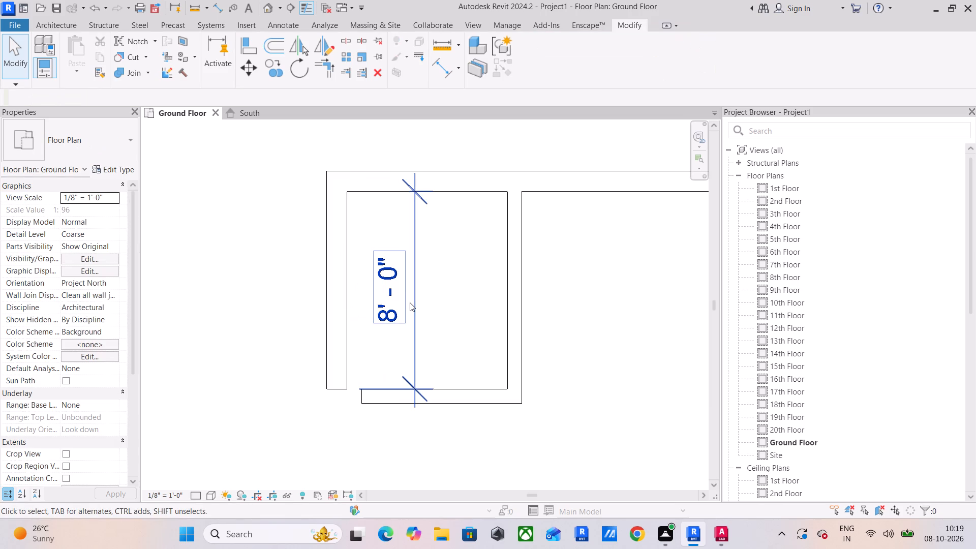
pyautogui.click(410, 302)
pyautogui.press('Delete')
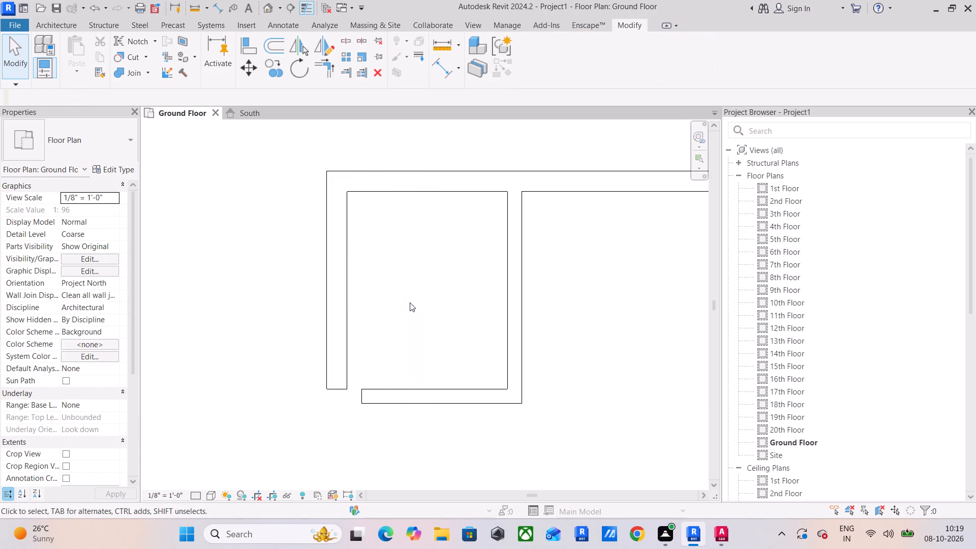
# Place an aligned dimension inside the small room between the top exterior wall's inner face and the lower interior wall's upper face.
pyautogui.click(442, 64)
pyautogui.click(465, 189)
pyautogui.click(470, 392)
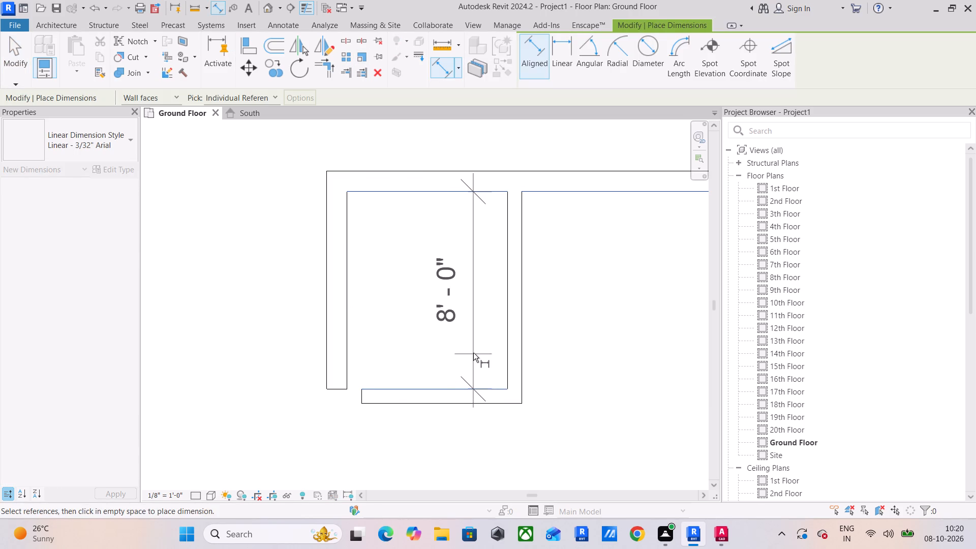
pyautogui.click(473, 353)
pyautogui.scroll(-3, 515, 332)
pyautogui.moveTo(562, 322); pyautogui.dragTo(245, 317, button='middle')
pyautogui.scroll(-1, 256, 318)
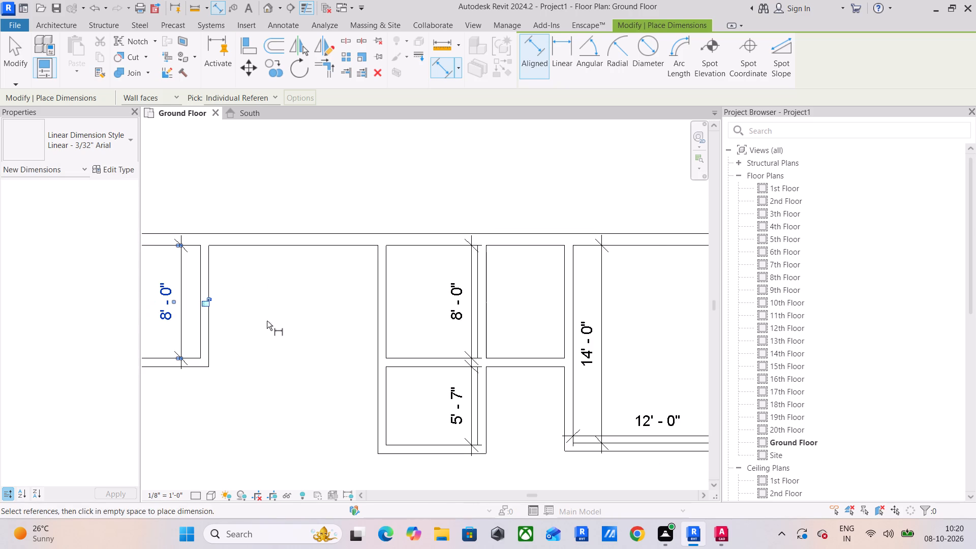
pyautogui.moveTo(268, 321); pyautogui.dragTo(499, 304, button='middle')
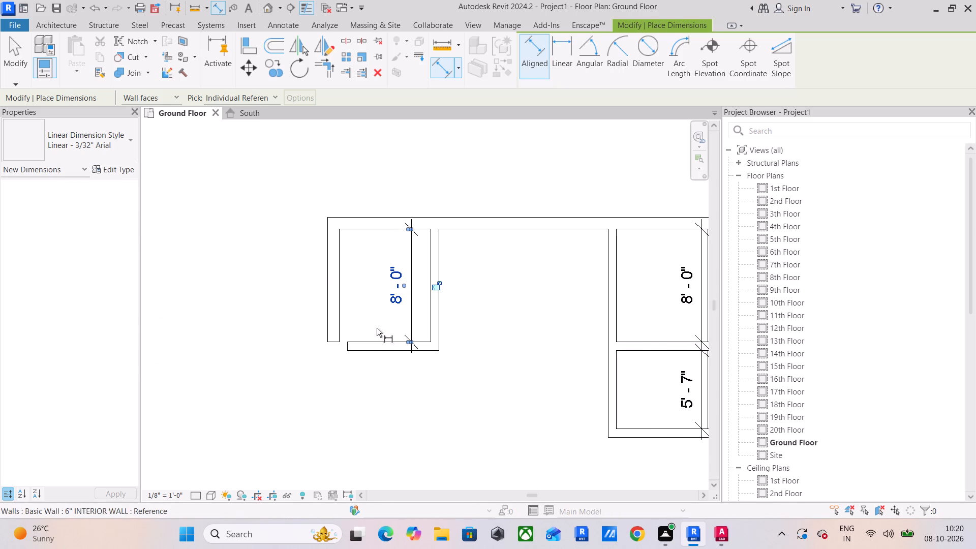
pyautogui.scroll(3, 377, 328)
pyautogui.scroll(2, 307, 348)
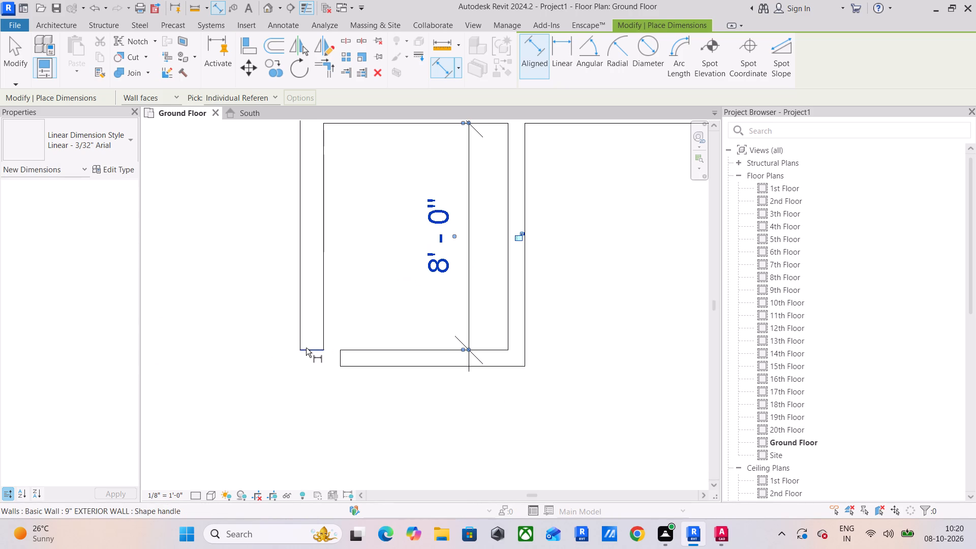
pyautogui.scroll(-3, 306, 347)
pyautogui.press('Escape')
pyautogui.press('Escape')
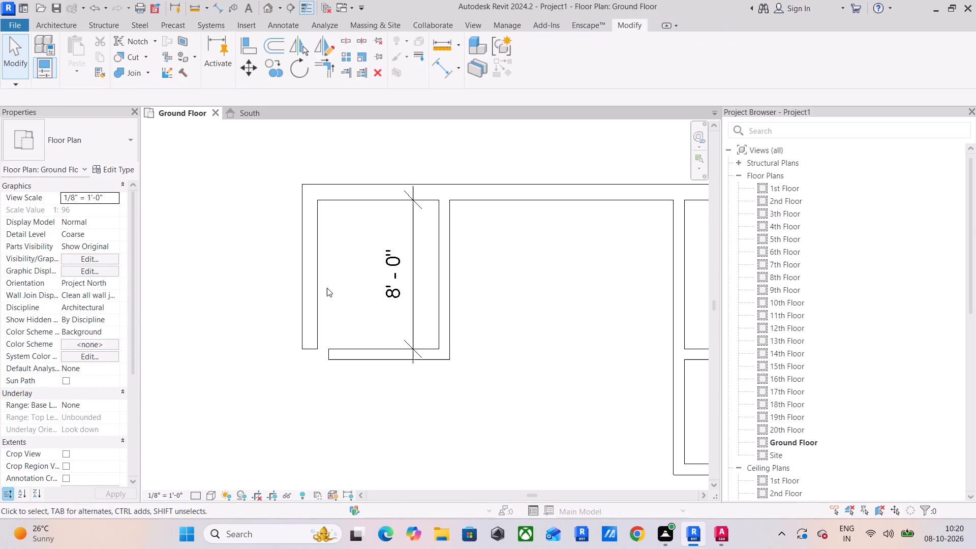
# Delete the small room's outer vertical 9" EXTERIOR WALL.
pyautogui.moveTo(327, 288); pyautogui.dragTo(277, 305)
pyautogui.press('Delete')
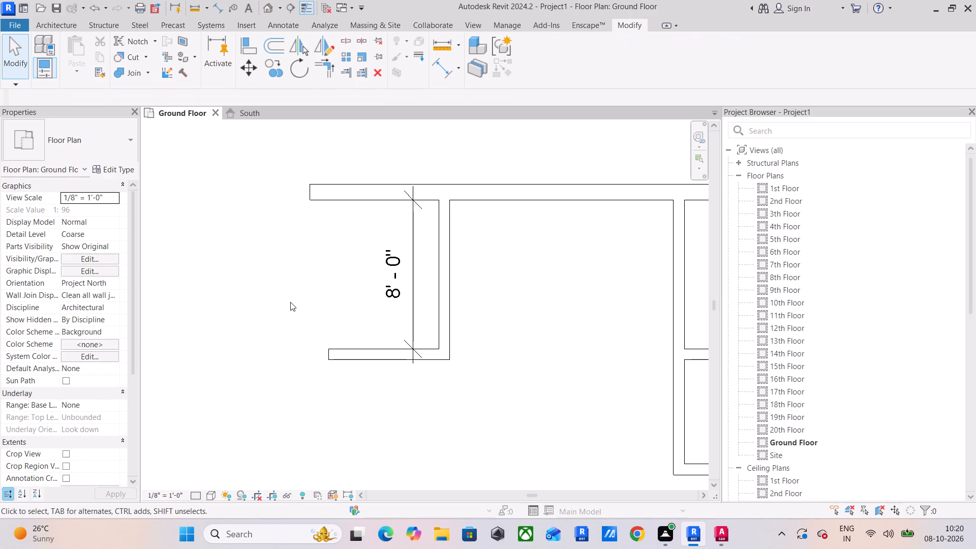
# Draw an 8' 9" EXTERIOR WALL from the top wall's free end down to align with the lower interior wall's upper face.
pyautogui.click(331, 192)
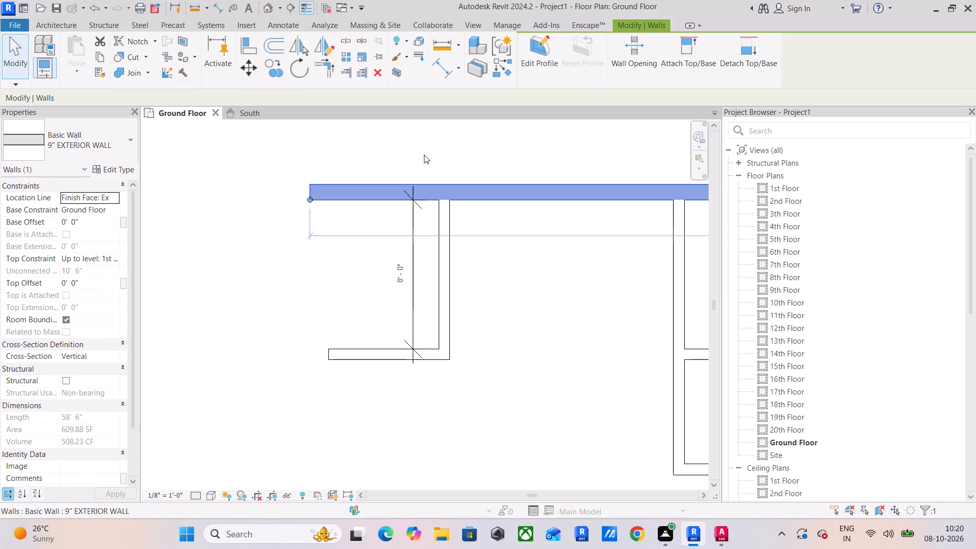
pyautogui.click(505, 65)
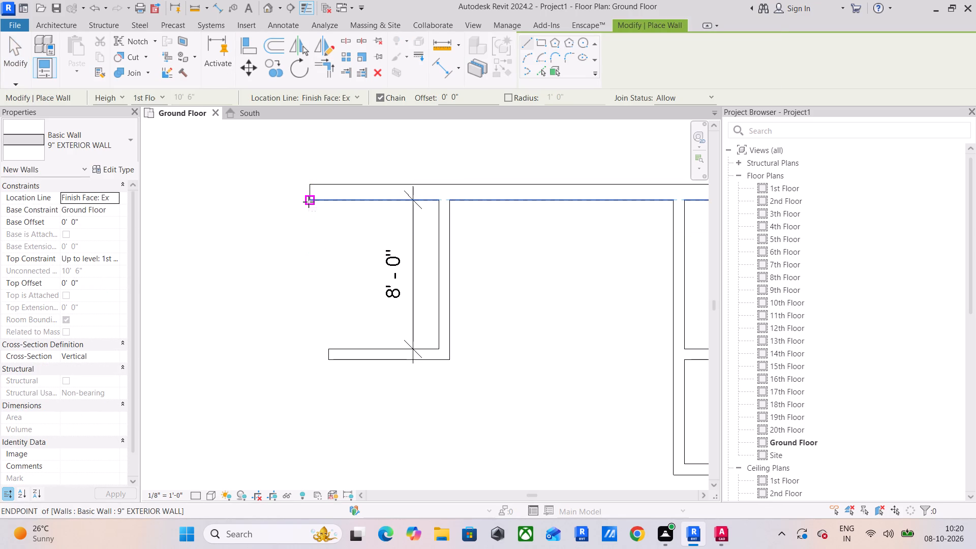
pyautogui.click(309, 202)
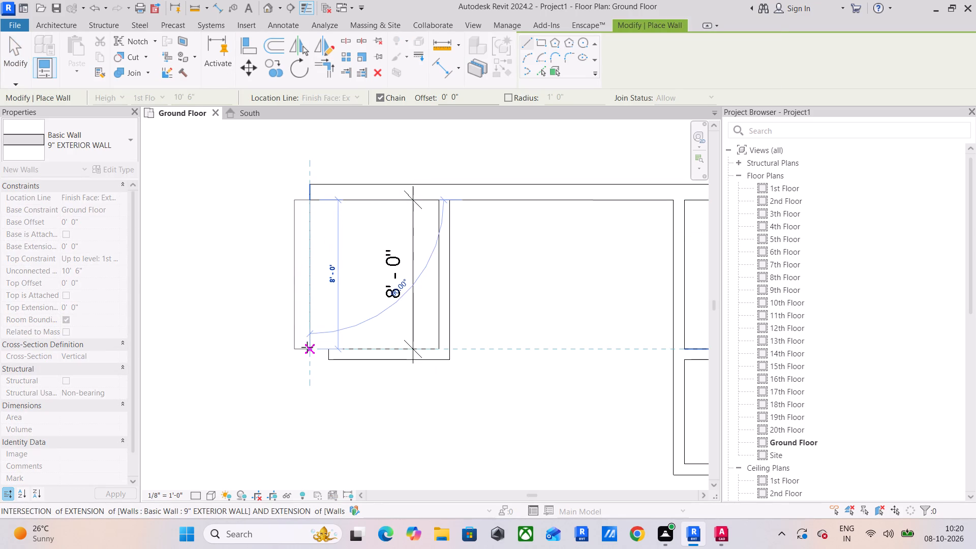
pyautogui.click(307, 347)
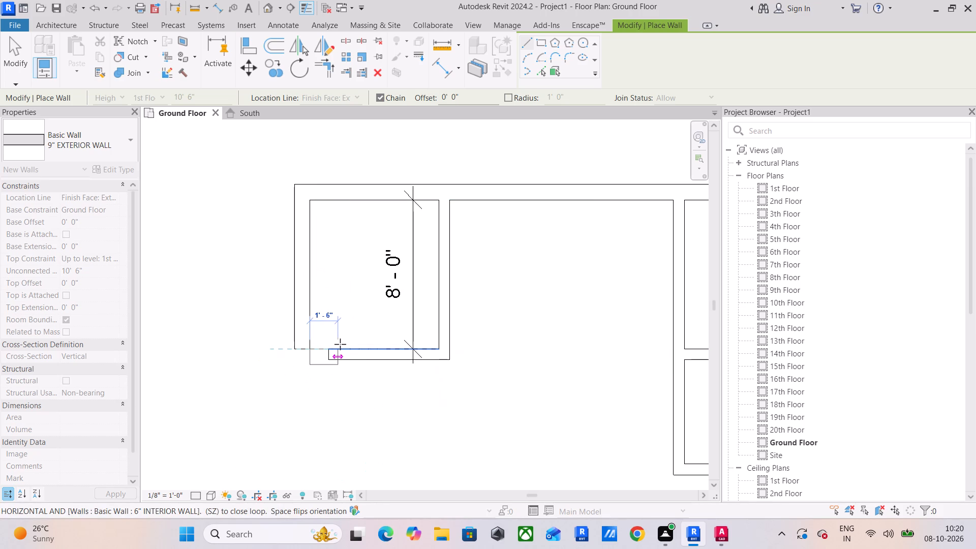
pyautogui.press('Escape')
pyautogui.press('Escape')
pyautogui.press('Escape')
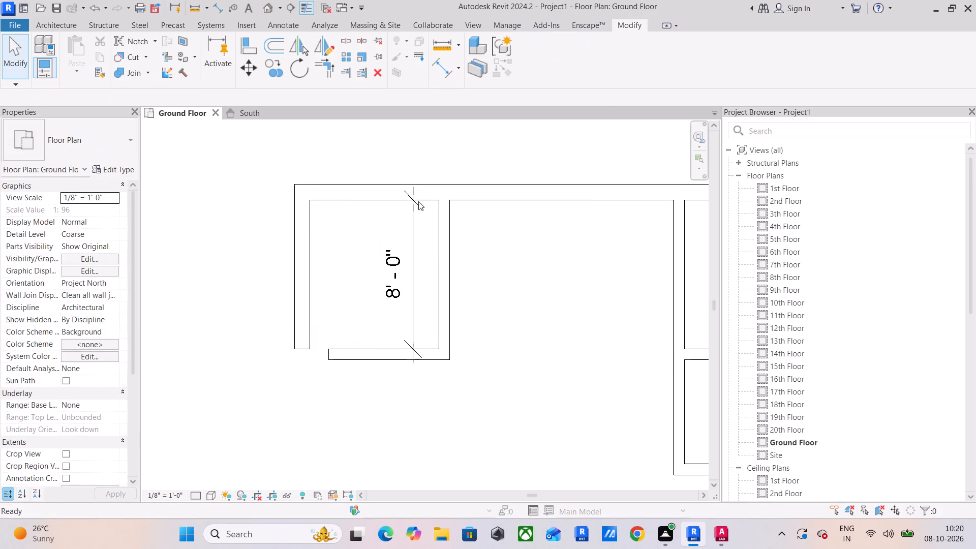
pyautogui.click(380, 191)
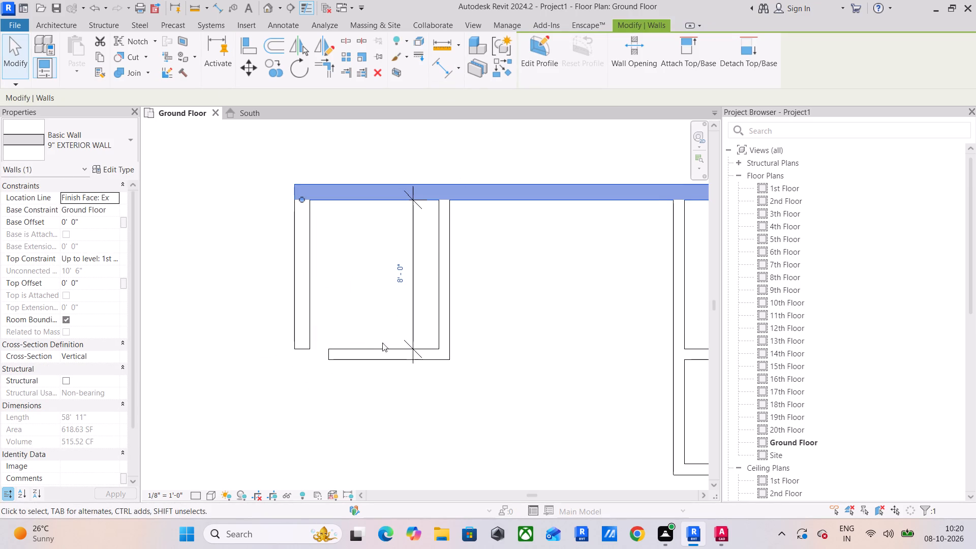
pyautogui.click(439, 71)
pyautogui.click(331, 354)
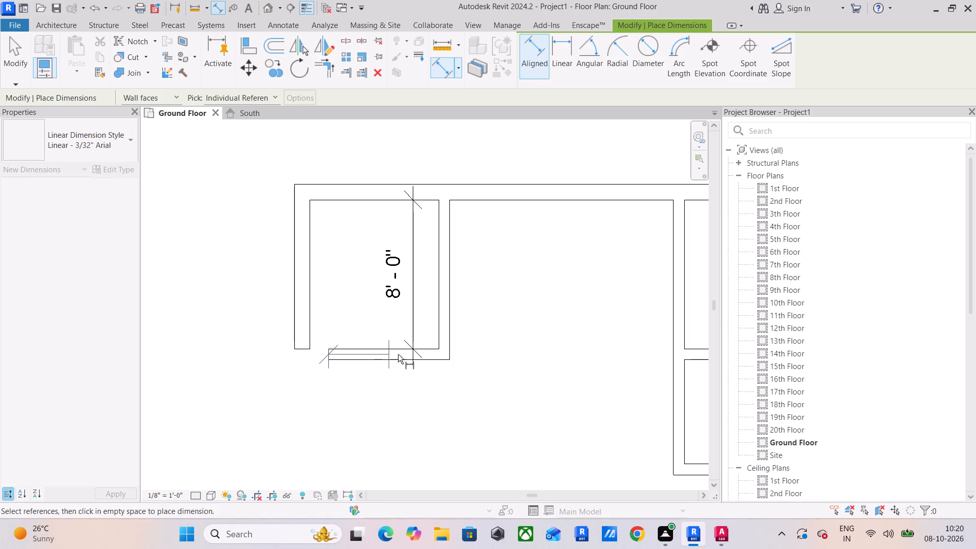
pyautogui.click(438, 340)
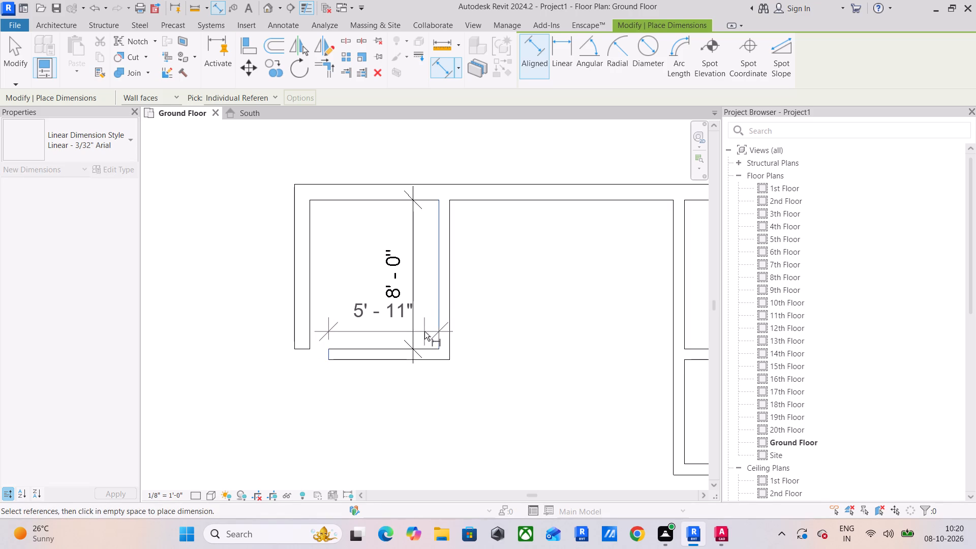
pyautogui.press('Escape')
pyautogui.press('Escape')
# Delete the small room's lower horizontal 6" INTERIOR WALL.
pyautogui.click(421, 349)
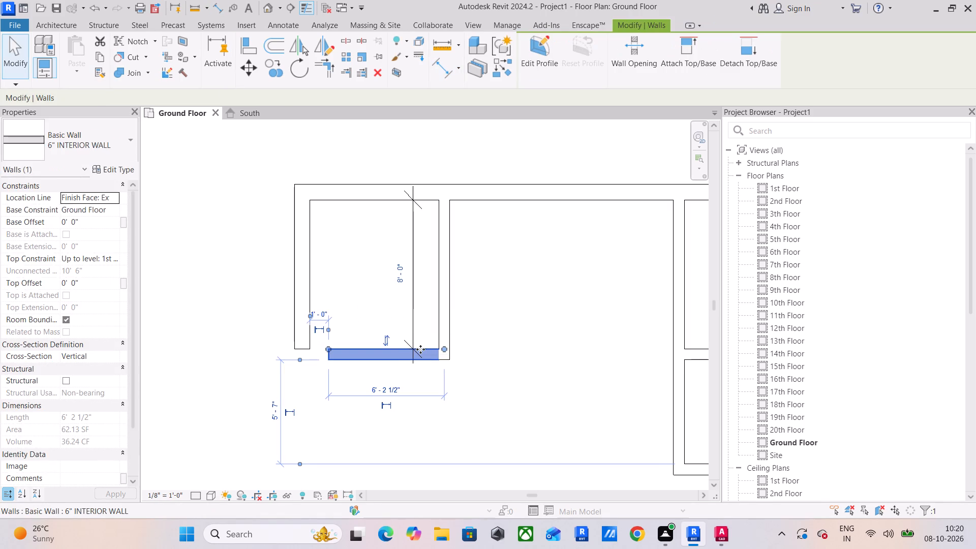
pyautogui.press('Delete')
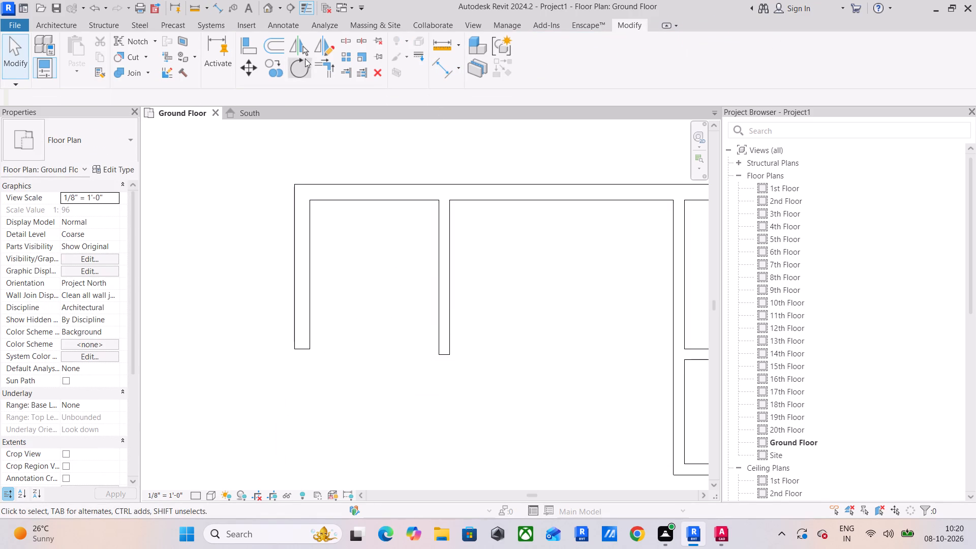
# Draw a 6'6" 6" INTERIOR WALL from the vertical interior wall's lower end toward the exterior wall, flipped outward from the small room.
pyautogui.click(445, 328)
pyautogui.click(496, 64)
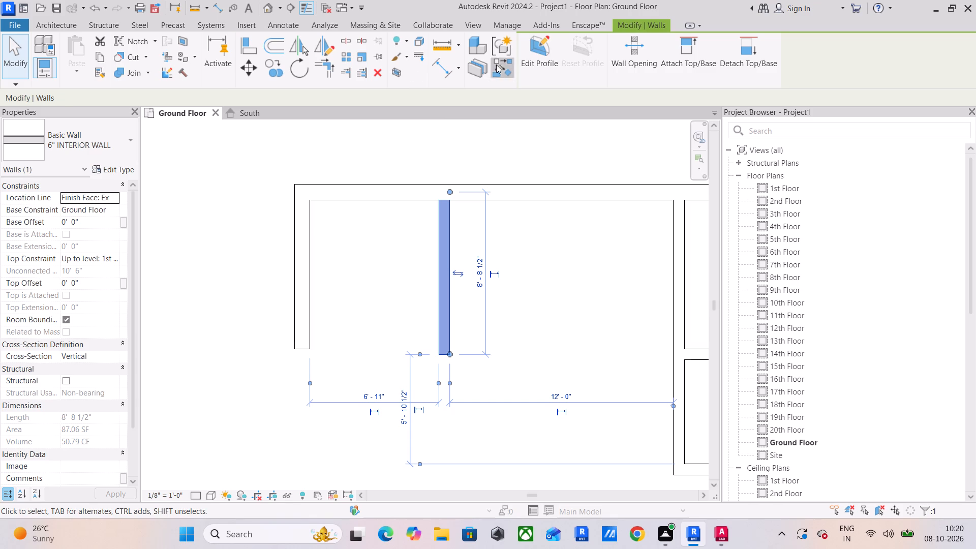
pyautogui.click(439, 356)
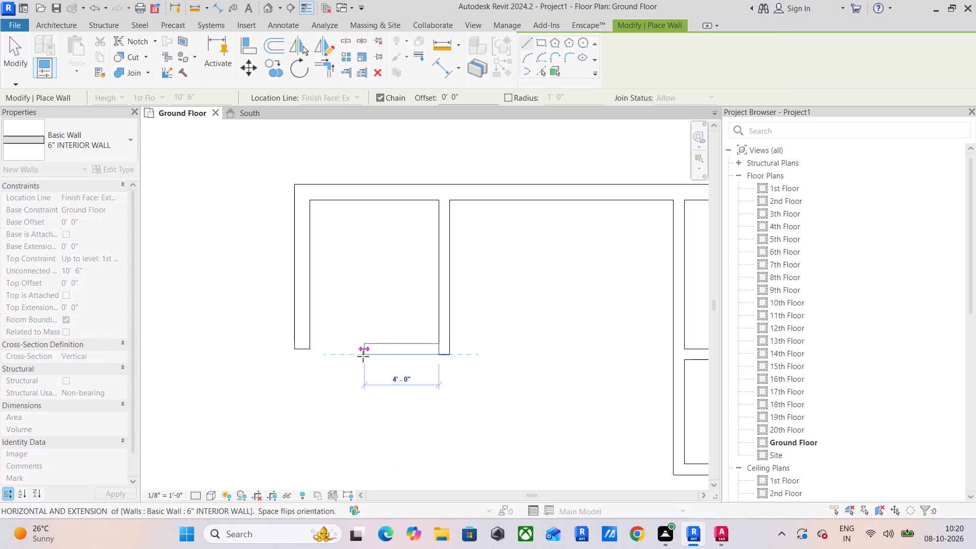
pyautogui.press('space')
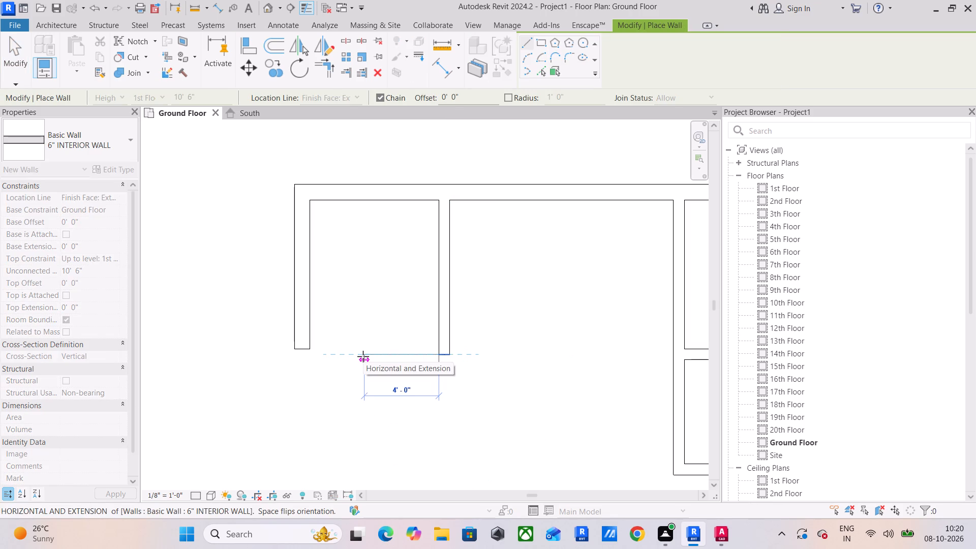
pyautogui.press('6')
pyautogui.write('\'6"')
pyautogui.press('Return')
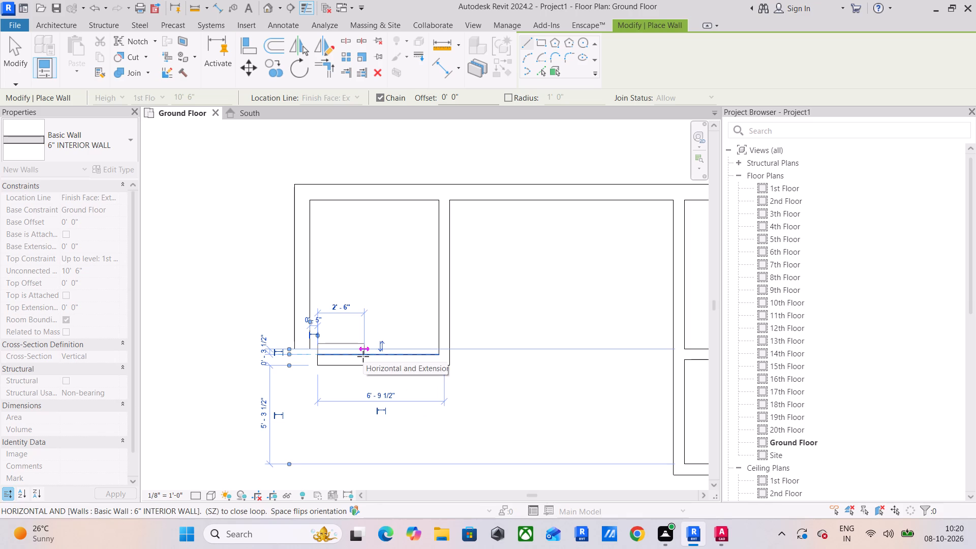
pyautogui.press('Escape')
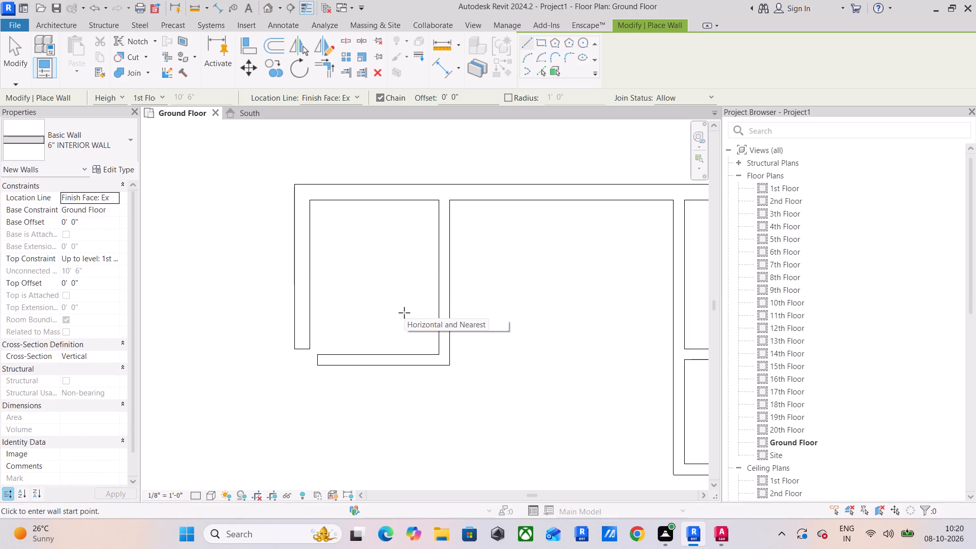
pyautogui.press('Escape')
pyautogui.press('Escape')
pyautogui.press('Escape')
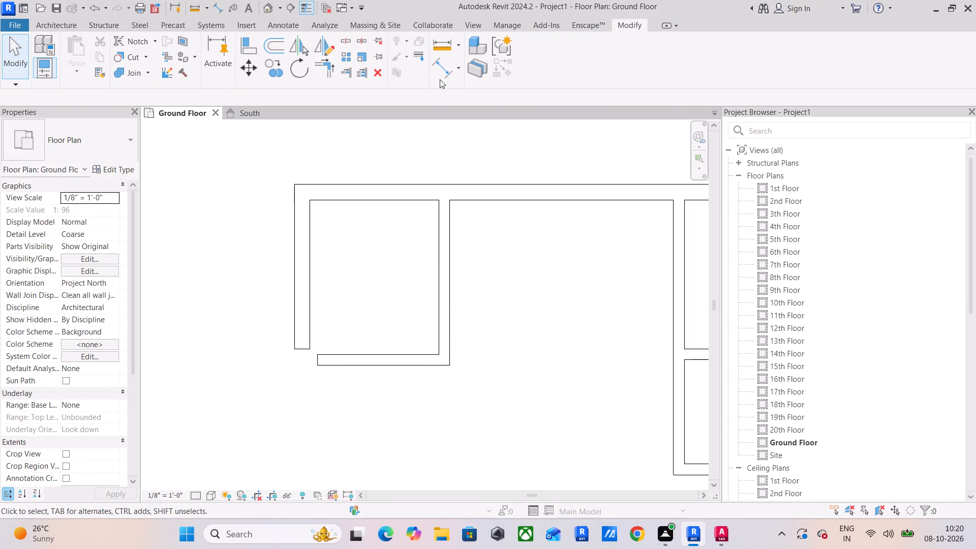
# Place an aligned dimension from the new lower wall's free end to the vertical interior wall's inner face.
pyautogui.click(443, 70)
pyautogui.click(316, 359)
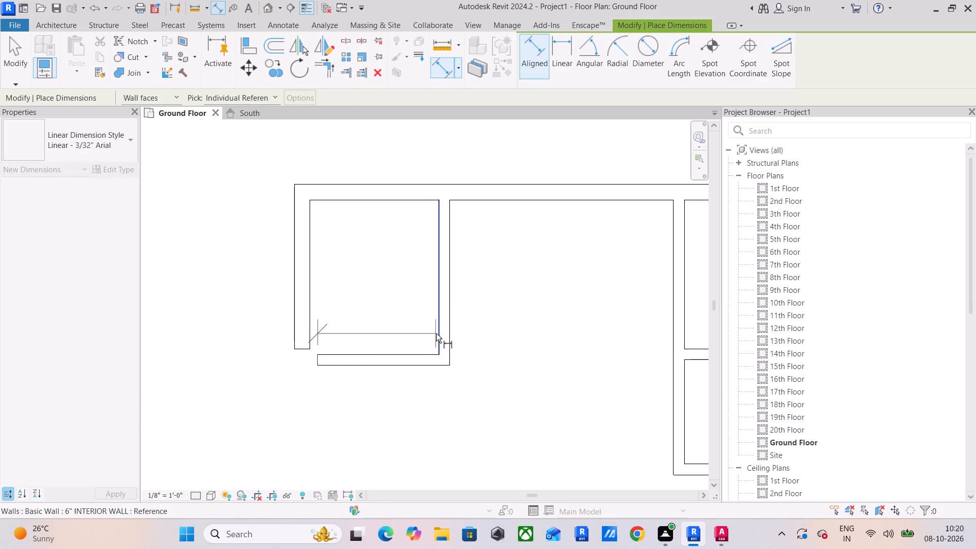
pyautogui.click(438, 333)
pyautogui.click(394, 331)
# Place an aligned dimension across the small room's upper part between the exterior and interior vertical walls' inner faces.
pyautogui.scroll(1, 284, 327)
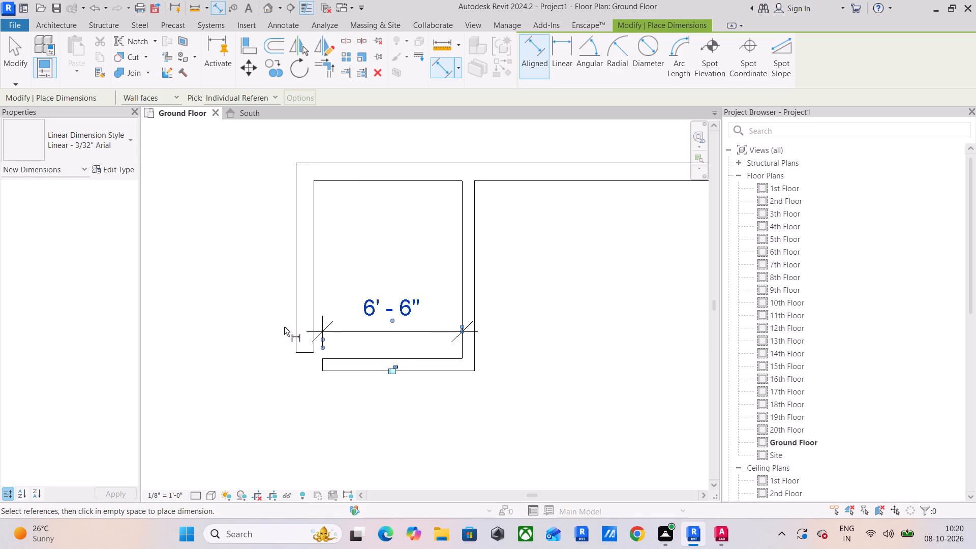
pyautogui.scroll(1, 284, 327)
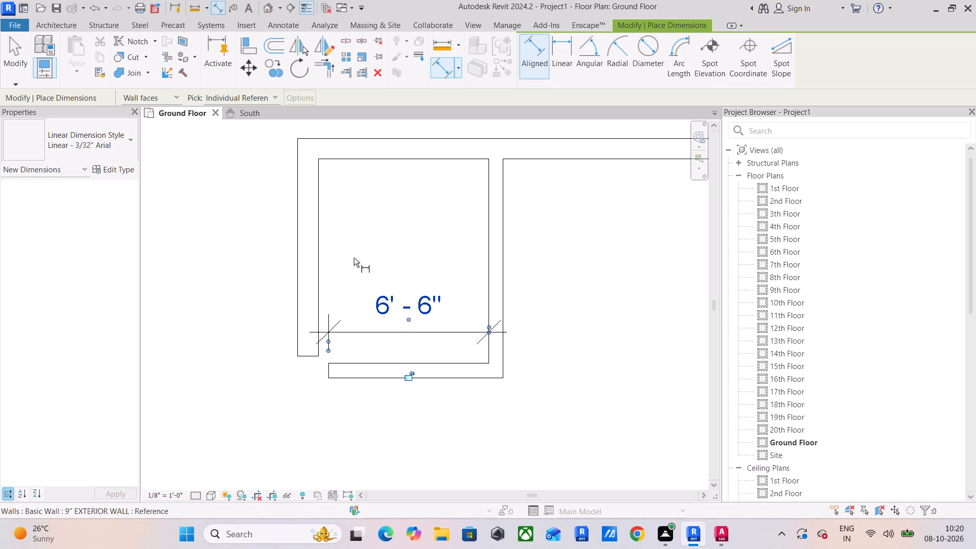
pyautogui.click(318, 189)
pyautogui.click(488, 198)
pyautogui.click(447, 197)
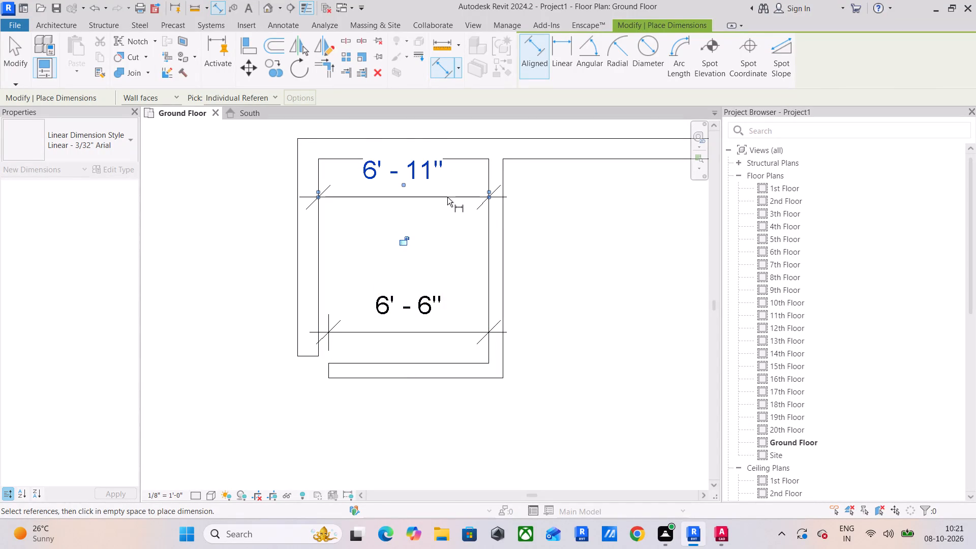
pyautogui.press('Escape')
pyautogui.press('Escape')
pyautogui.press('Escape')
# Move the small room's outer vertical exterior wall by setting the clear width dimension to 6'6".
pyautogui.click(311, 249)
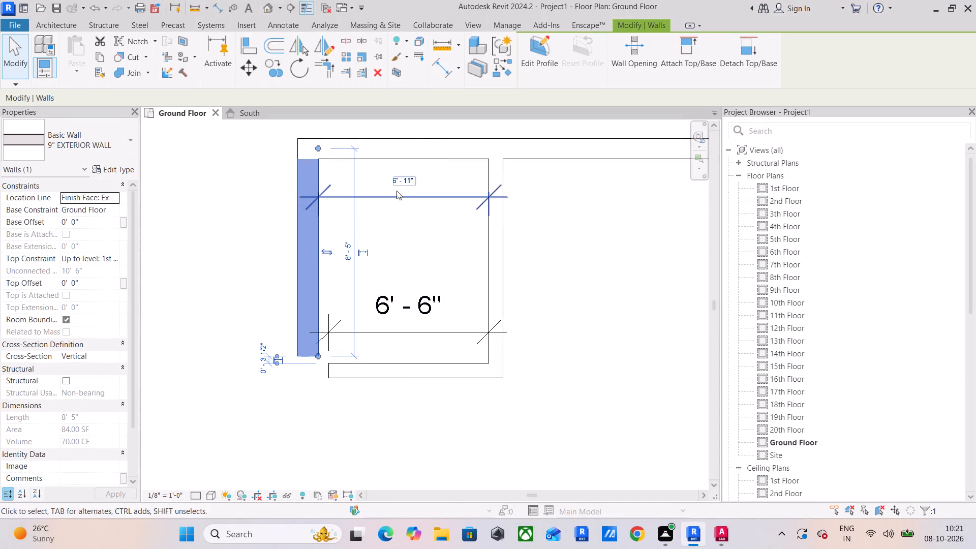
pyautogui.click(398, 187)
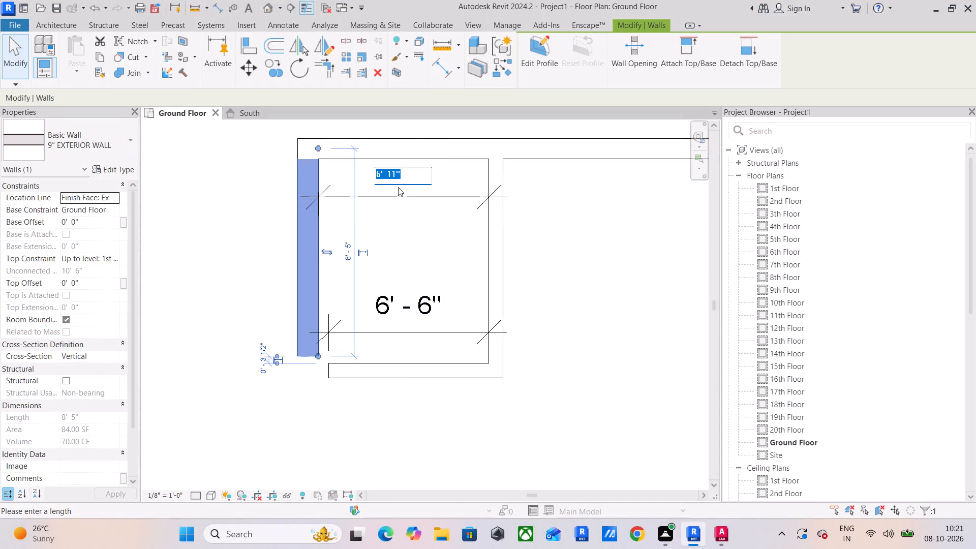
pyautogui.press('6')
pyautogui.press("'")
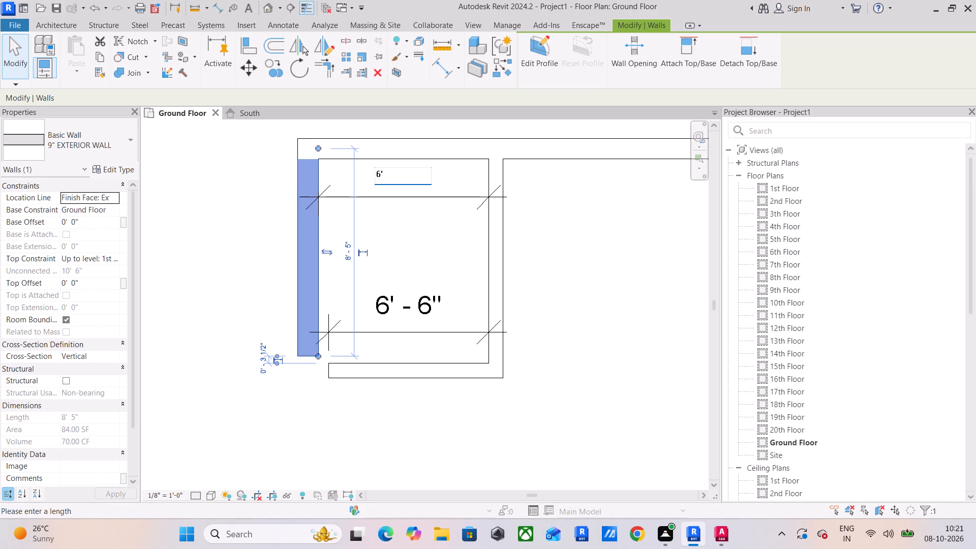
pyautogui.write('6"')
pyautogui.press('Return')
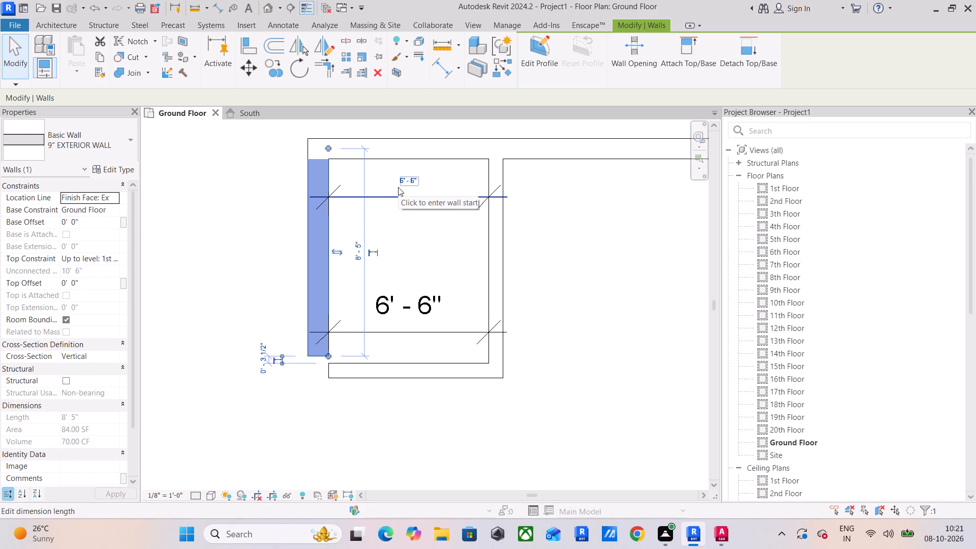
pyautogui.press('Escape')
# Delete both horizontal dimensions inside the small room.
pyautogui.click(406, 197)
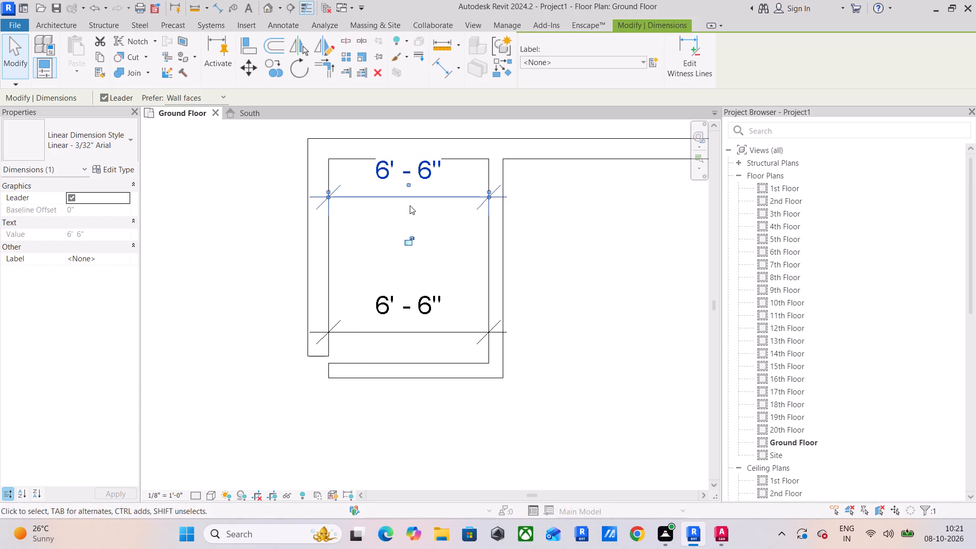
pyautogui.press('Delete')
pyautogui.click(410, 334)
pyautogui.press('Delete')
# Extend the outer vertical 9" EXTERIOR WALL down to join the lower interior wall's end, closing the small room's corner.
pyautogui.scroll(-1, 412, 329)
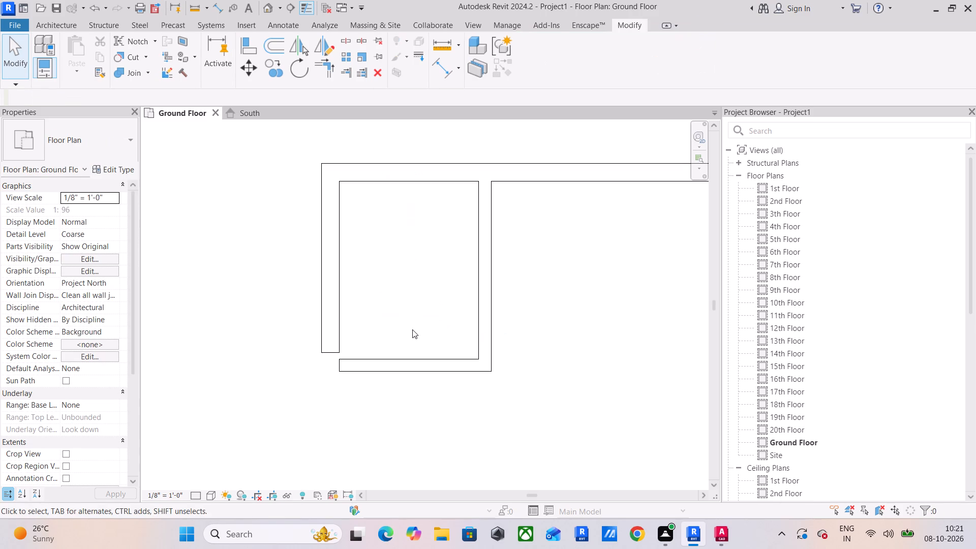
pyautogui.moveTo(415, 326); pyautogui.dragTo(424, 267, button='middle')
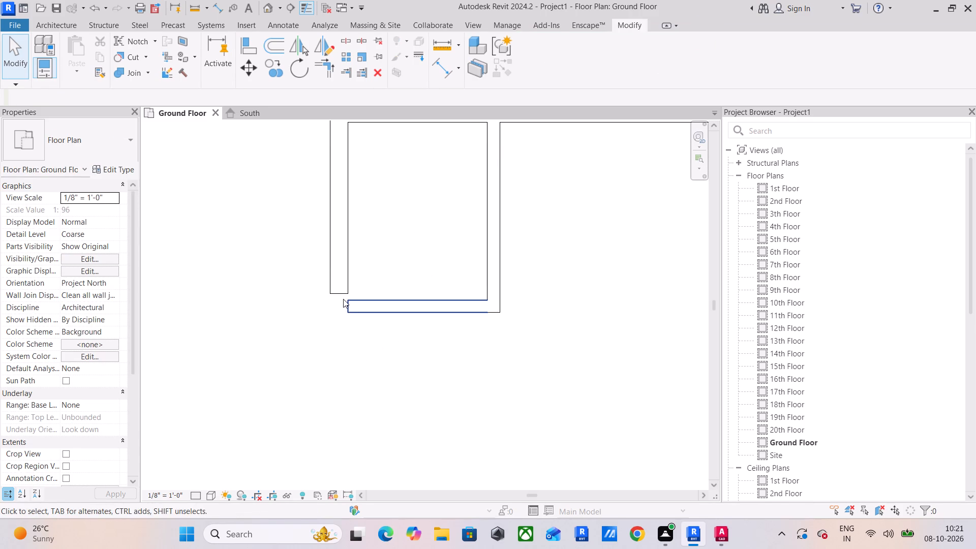
pyautogui.click(343, 299)
pyautogui.click(440, 238)
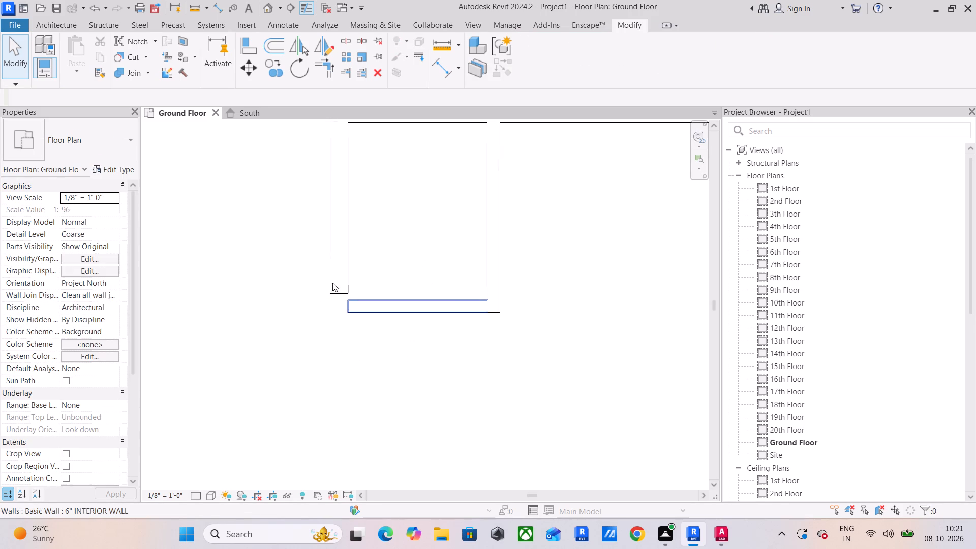
pyautogui.click(332, 290)
pyautogui.scroll(3, 352, 295)
pyautogui.moveTo(346, 292); pyautogui.dragTo(346, 313)
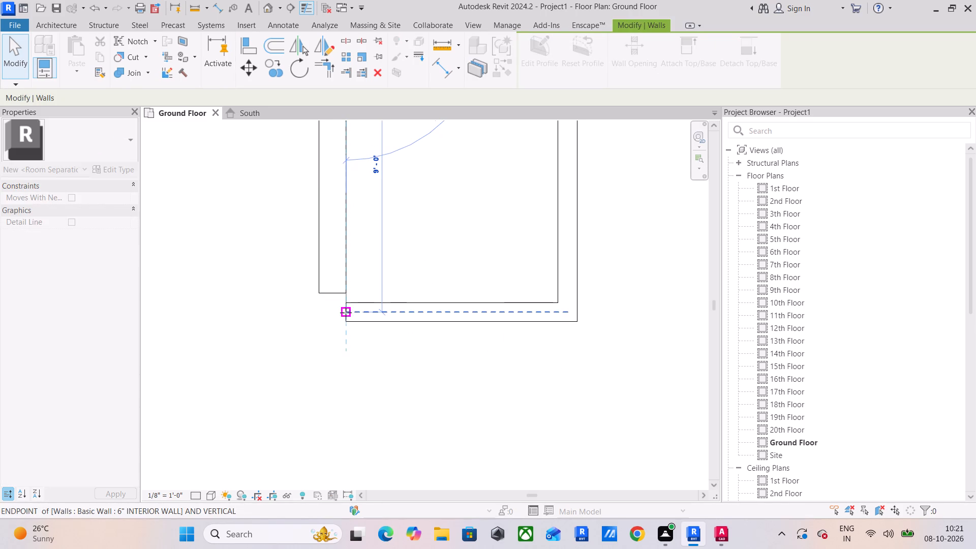
pyautogui.moveTo(346, 313); pyautogui.dragTo(348, 303)
pyautogui.scroll(-3, 420, 364)
pyautogui.moveTo(411, 367); pyautogui.dragTo(351, 364, button='middle')
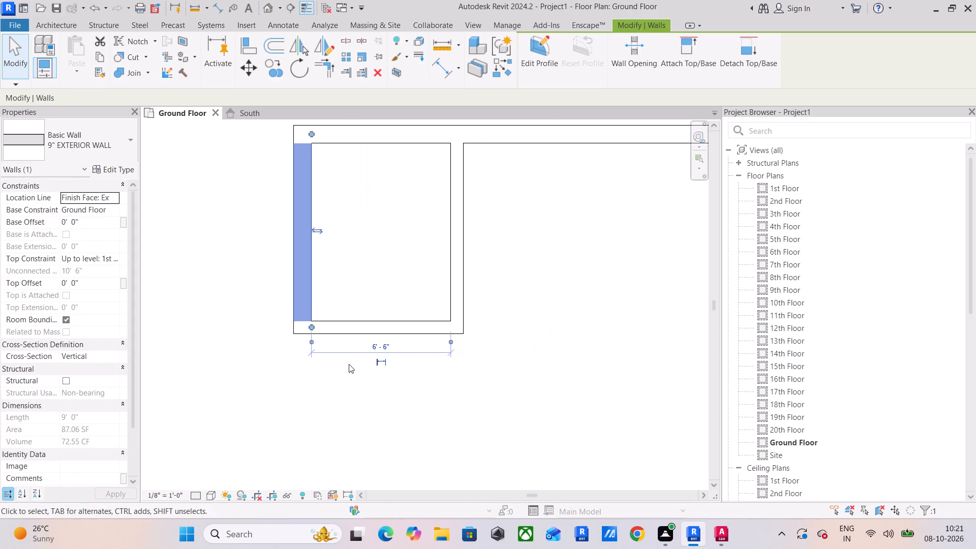
pyautogui.click(350, 388)
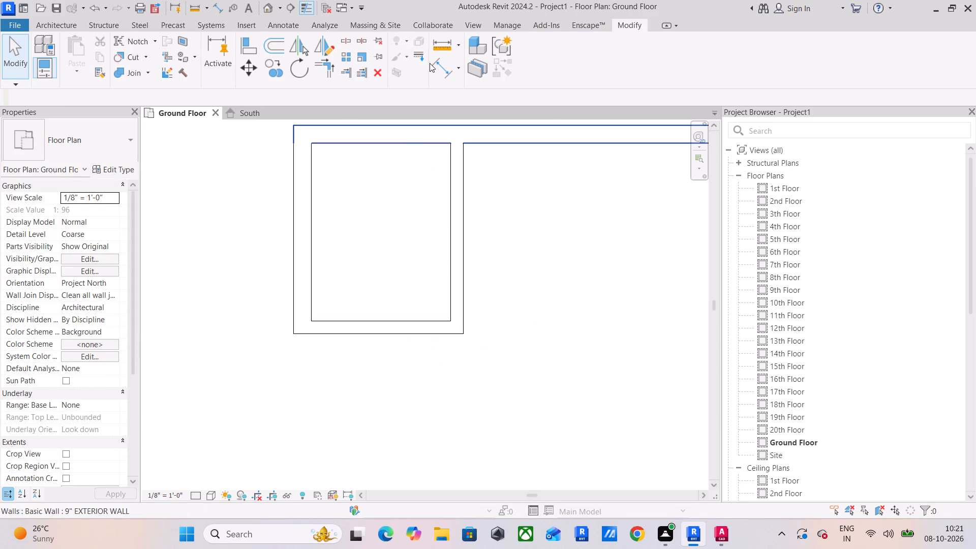
# Place aligned dimensions for the small room's clear width and clear depth between its inner wall faces.
pyautogui.click(448, 67)
pyautogui.click(315, 170)
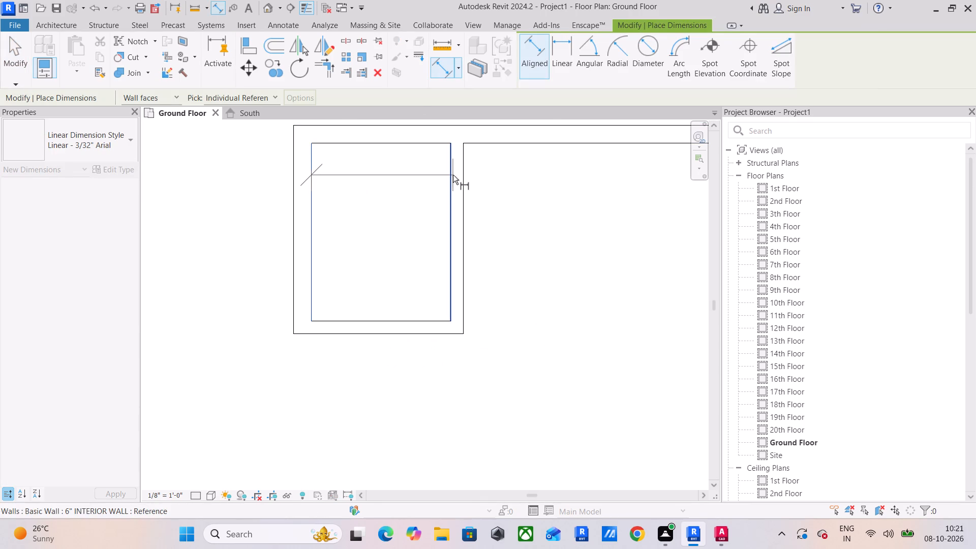
pyautogui.click(450, 175)
pyautogui.click(434, 182)
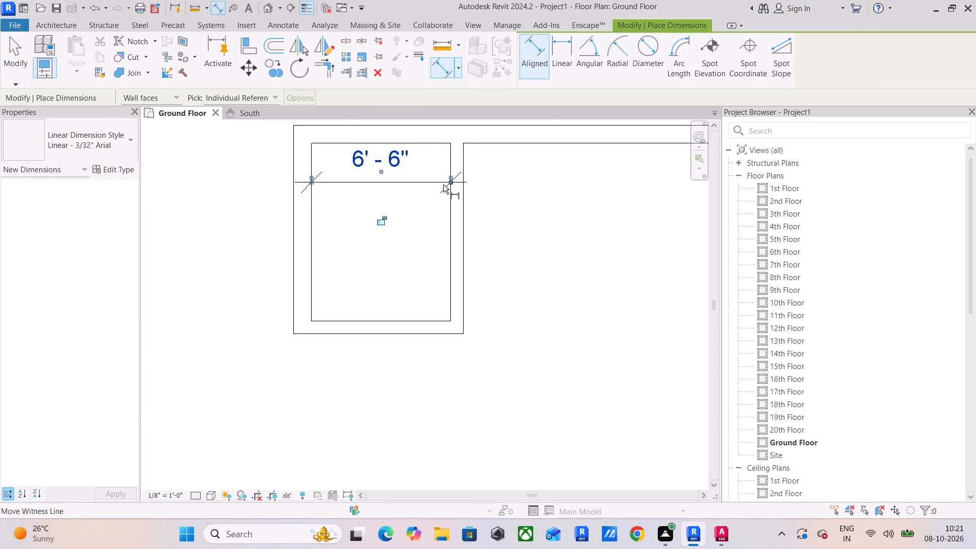
pyautogui.click(430, 146)
pyautogui.click(430, 316)
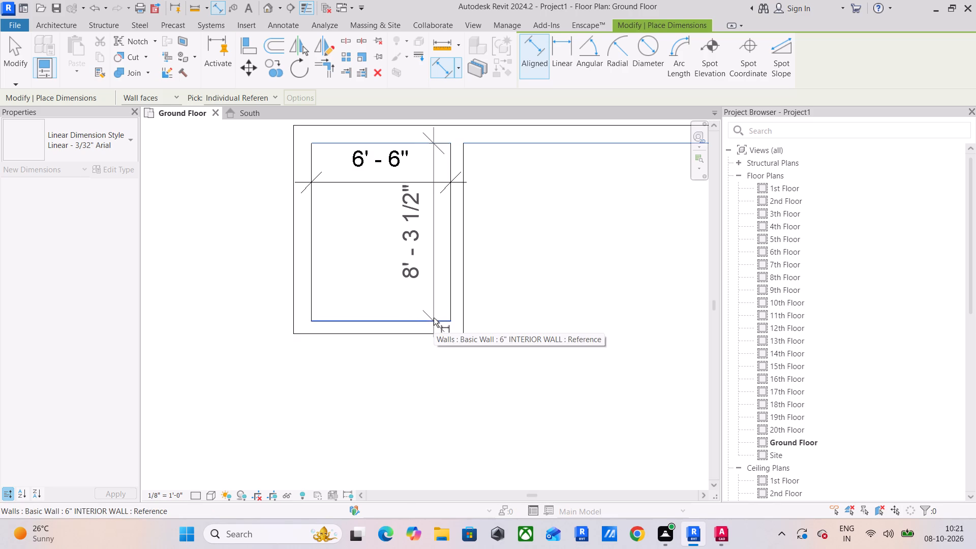
pyautogui.click(434, 318)
pyautogui.click(433, 321)
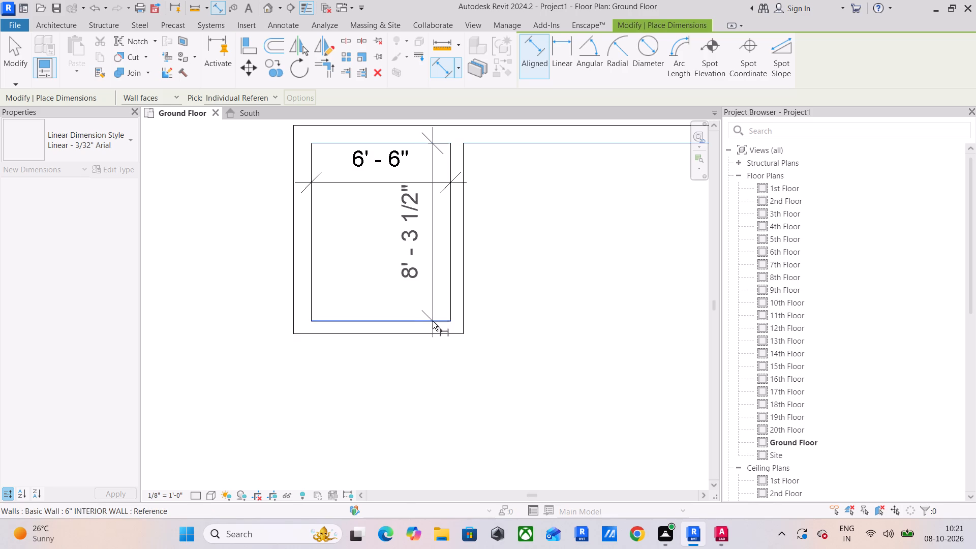
pyautogui.click(432, 296)
pyautogui.moveTo(440, 305); pyautogui.dragTo(478, 307, button='middle')
pyautogui.press('Escape')
pyautogui.press('Escape')
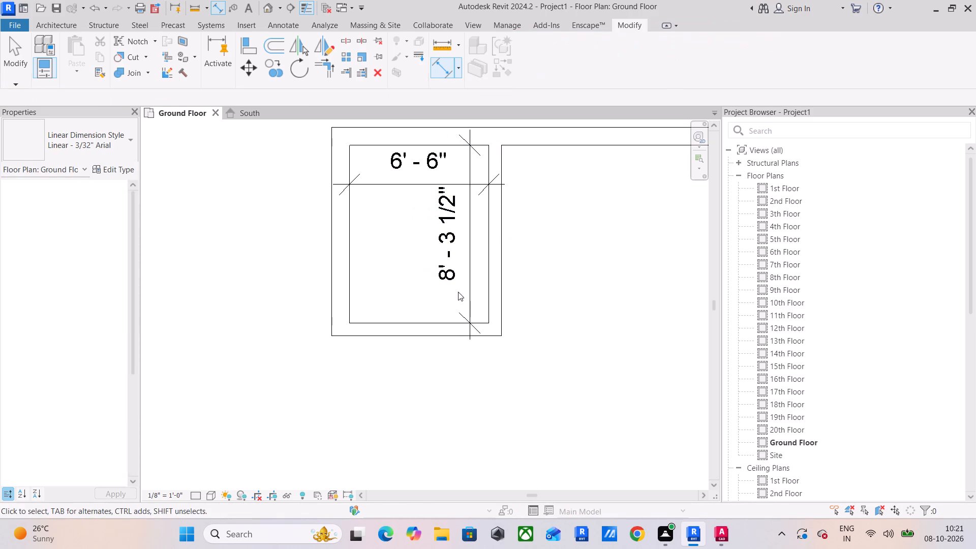
pyautogui.press('Escape')
# Move the small room's lower interior wall by setting the clear depth dimension to 8'.
pyautogui.click(416, 327)
pyautogui.click(449, 241)
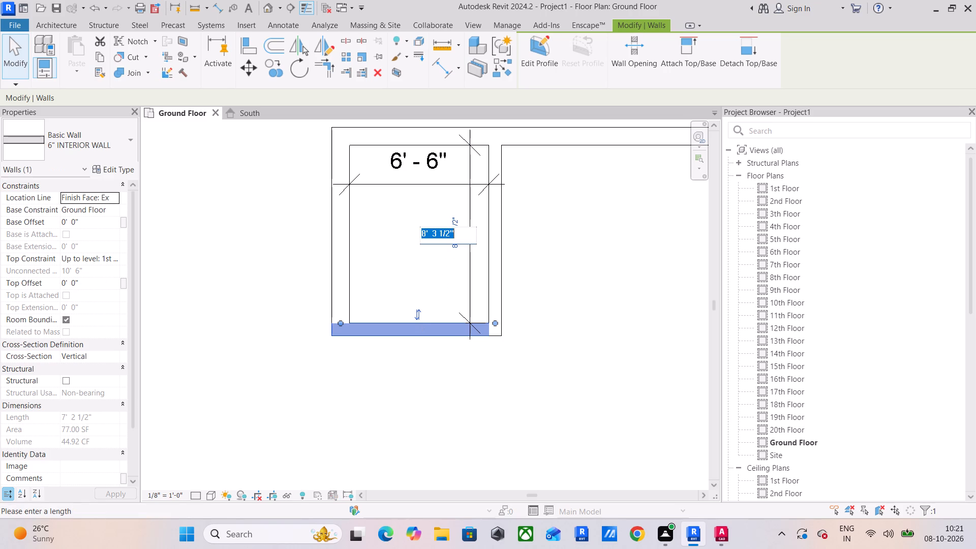
pyautogui.write("8'")
pyautogui.press('Return')
pyautogui.press('Escape')
# Align the small room's lower interior wall's upper face with the matching horizontal wall face of the neighbouring 8' deep room.
pyautogui.scroll(-3, 560, 270)
pyautogui.moveTo(562, 270); pyautogui.dragTo(429, 271, button='middle')
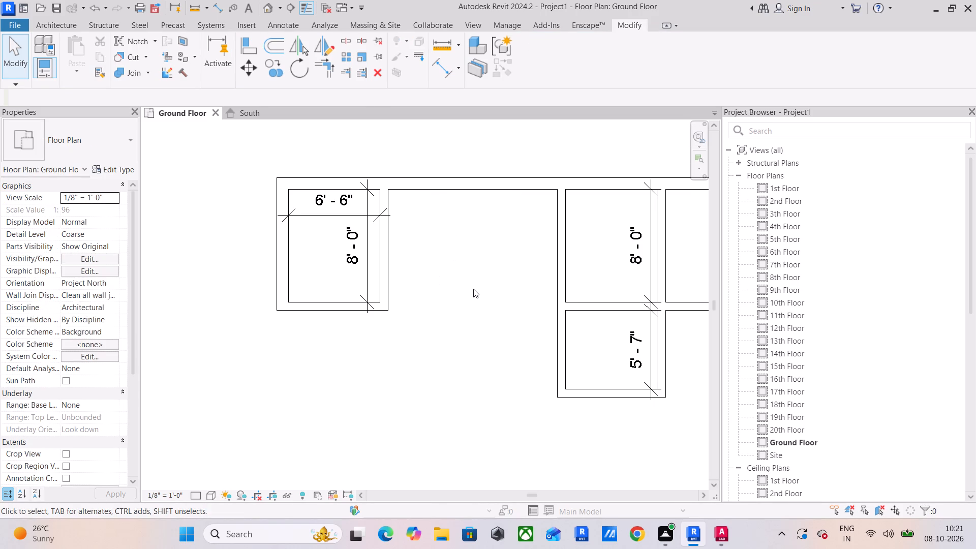
pyautogui.click(253, 45)
pyautogui.scroll(4, 523, 279)
pyautogui.click(634, 316)
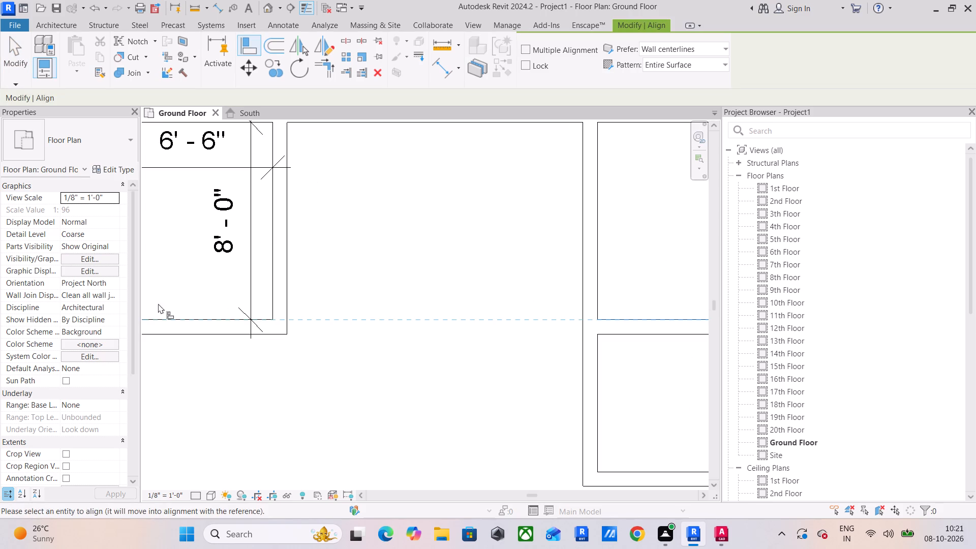
pyautogui.click(195, 320)
pyautogui.press('Escape')
pyautogui.press('Escape')
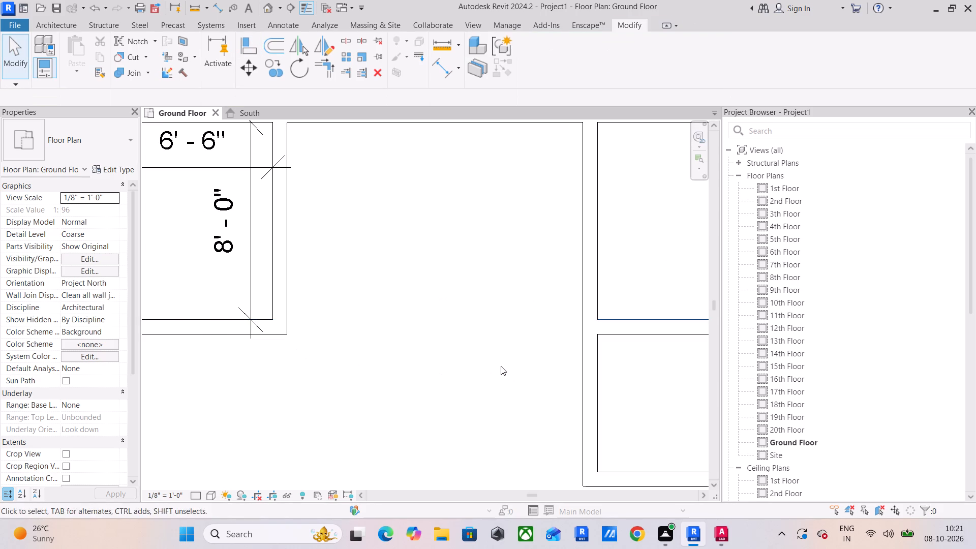
# Draw a 5'6" long 9" EXTERIOR WALL downward from the small 6'6" by 8' room's lower outer corner, flush with its outer wall.
pyautogui.press('Escape')
pyautogui.scroll(-3, 501, 366)
pyautogui.press('Escape')
pyautogui.scroll(-1, 388, 358)
pyautogui.moveTo(388, 358); pyautogui.dragTo(407, 334, button='middle')
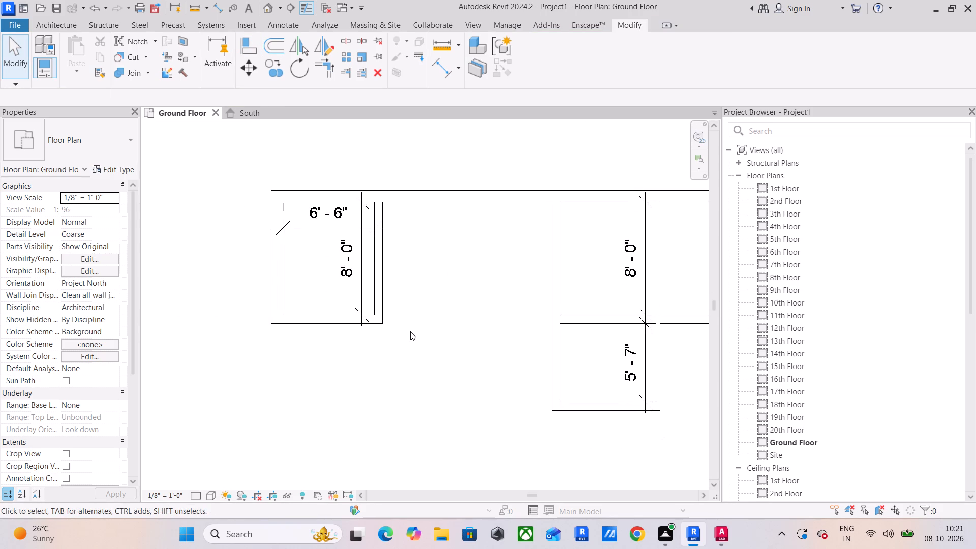
pyautogui.click(282, 265)
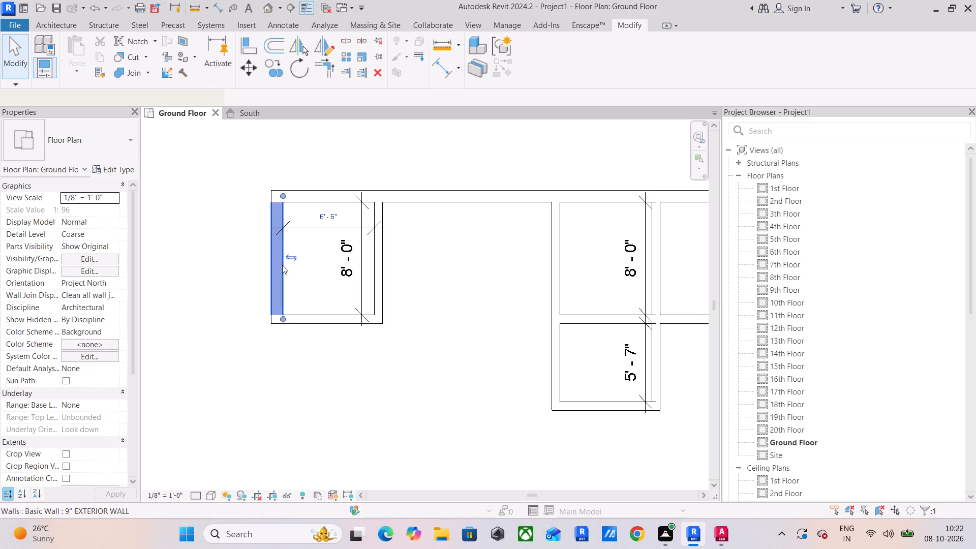
pyautogui.click(509, 69)
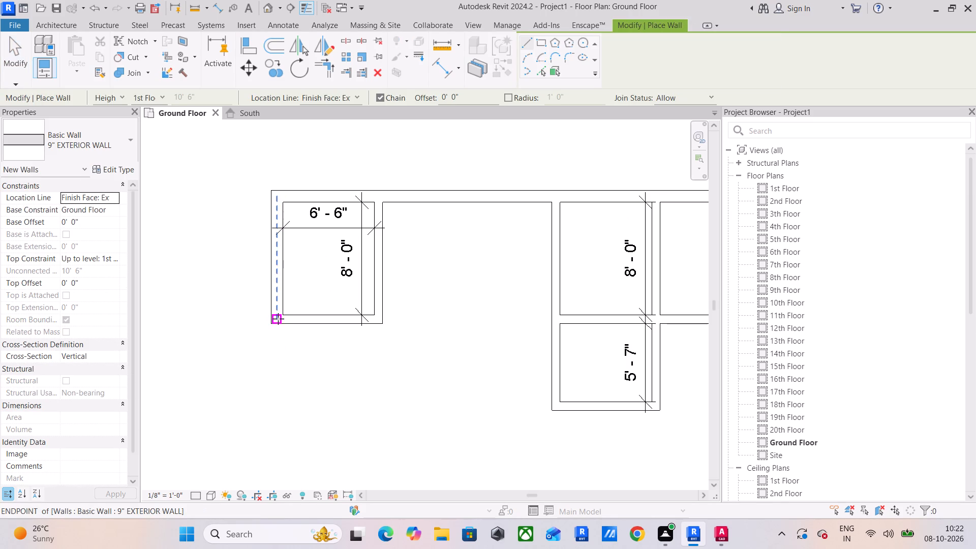
pyautogui.moveTo(273, 324); pyautogui.dragTo(272, 331)
pyautogui.press('space')
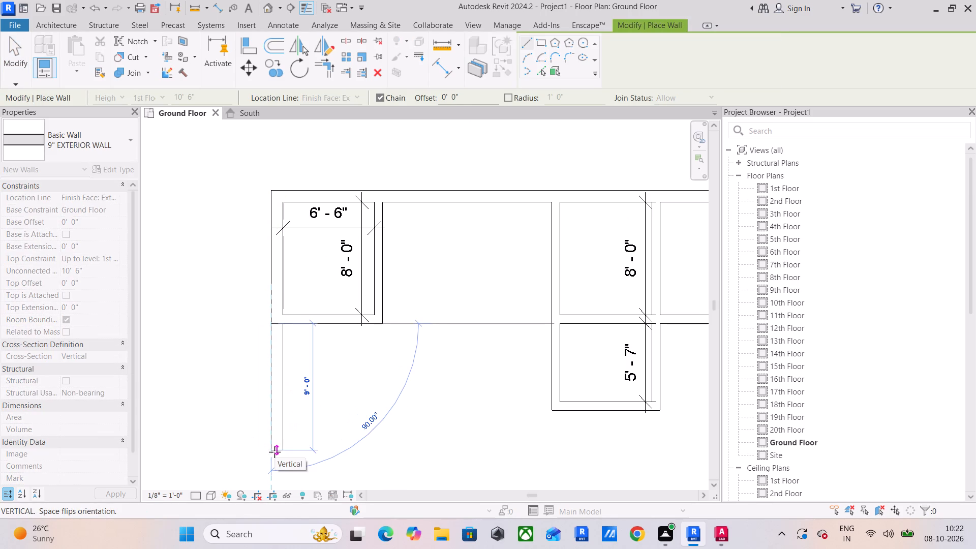
pyautogui.write("5'")
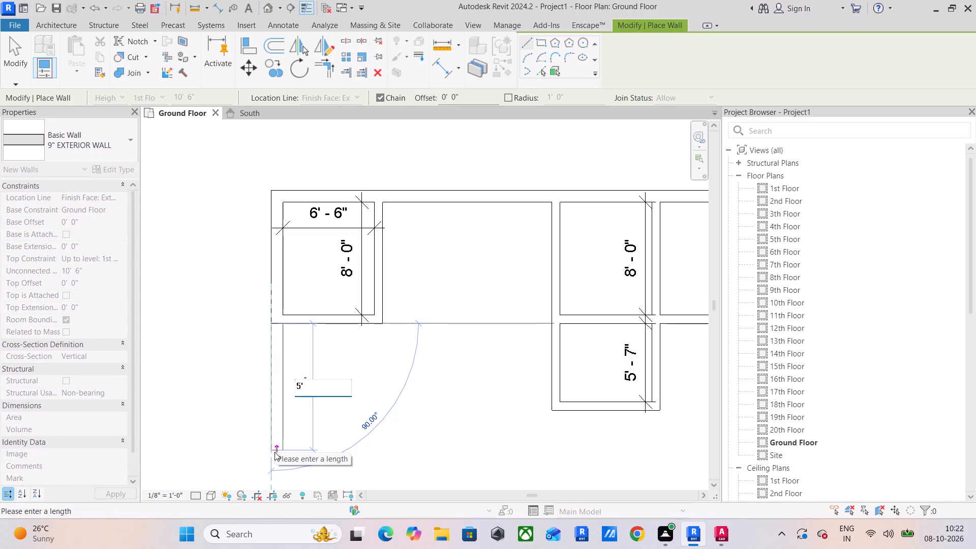
pyautogui.write('6"')
pyautogui.press('Return')
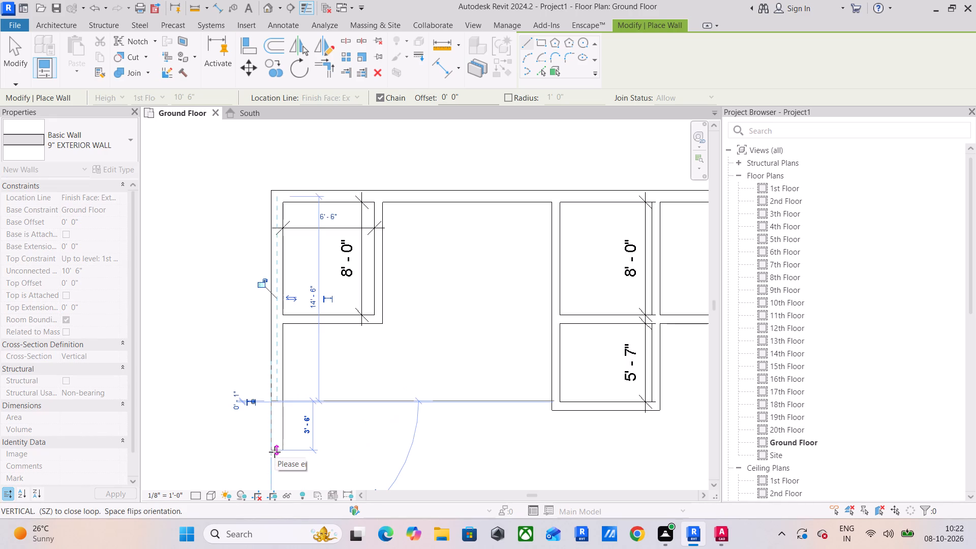
pyautogui.press('Escape')
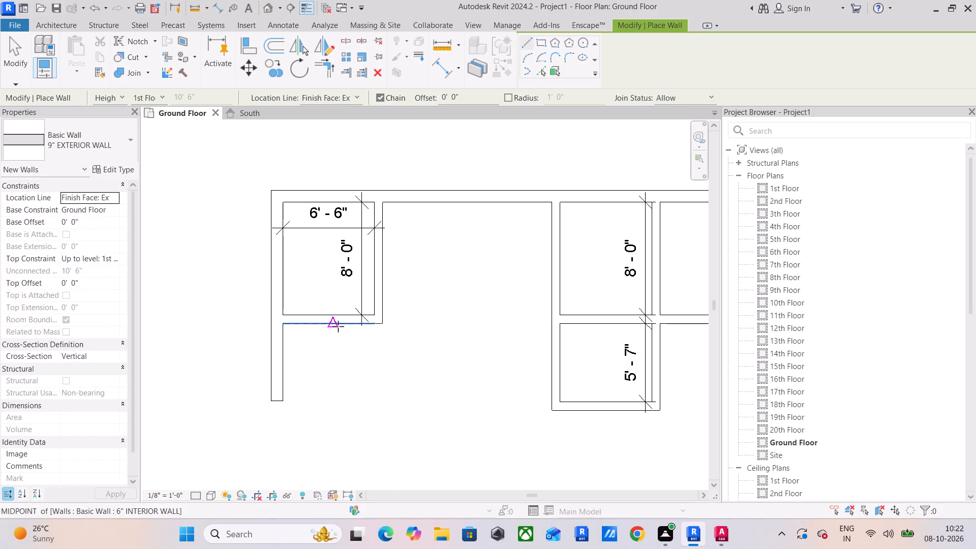
pyautogui.press('Escape')
# Draw a horizontal 6" INTERIOR WALL 6'6" long from the inner corner of the new exterior wall's lower end, towards the neighbouring rooms.
pyautogui.click(338, 325)
pyautogui.click(499, 63)
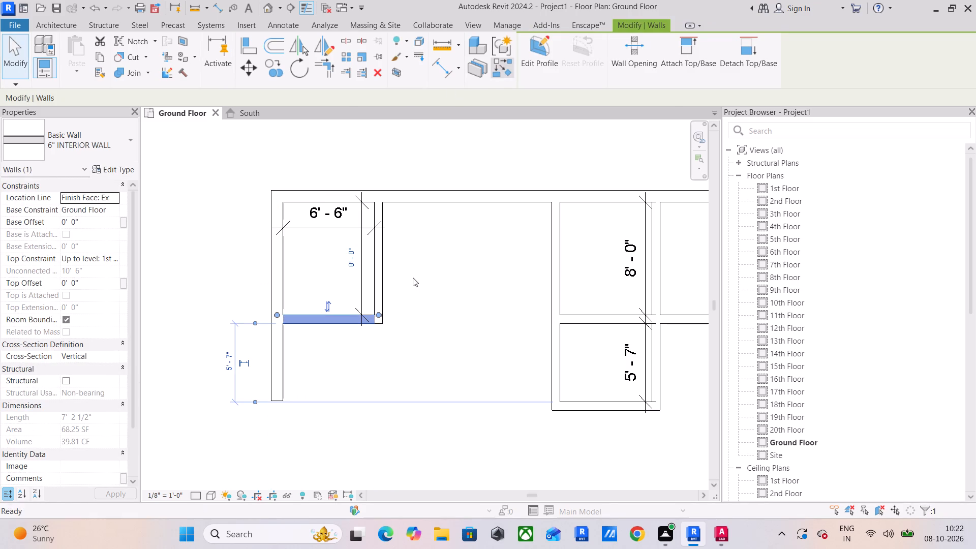
pyautogui.click(286, 399)
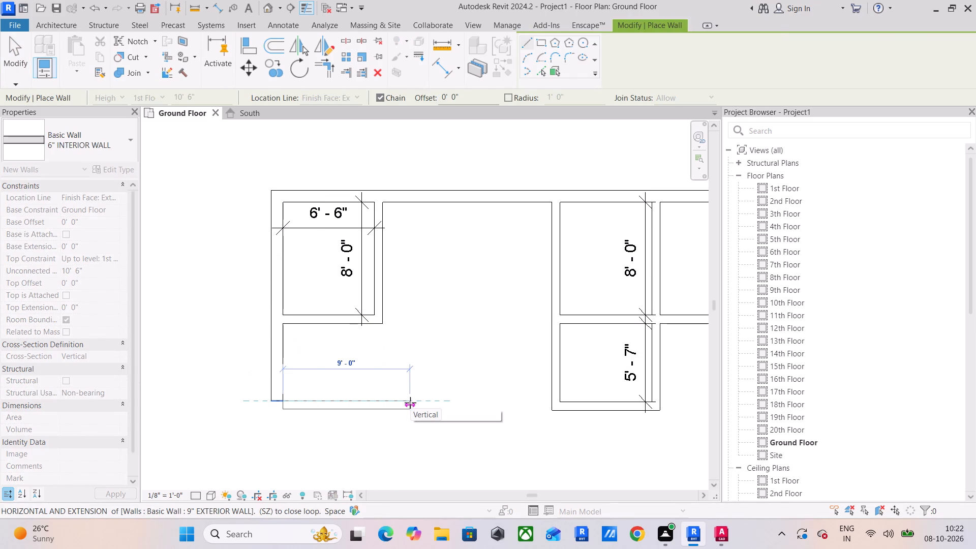
pyautogui.write('6\'6"')
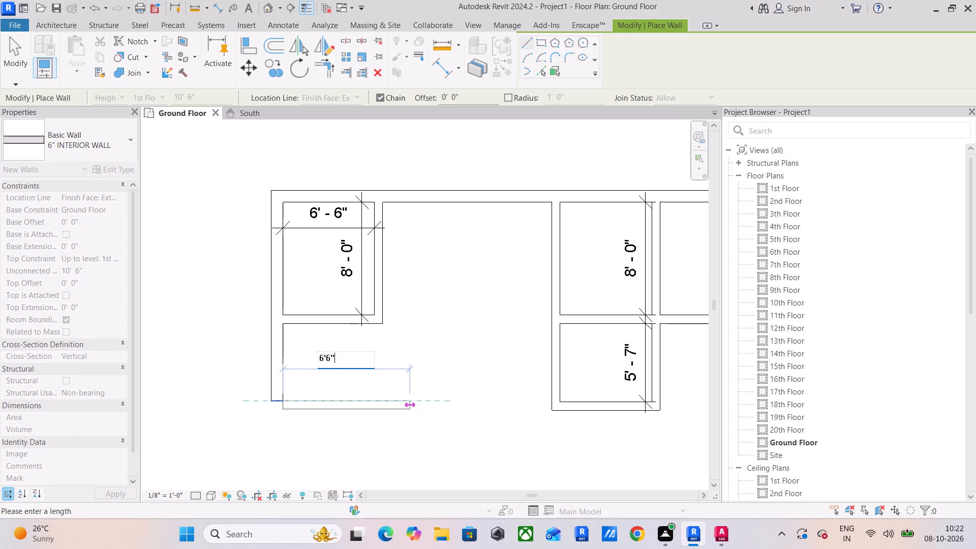
pyautogui.press('Return')
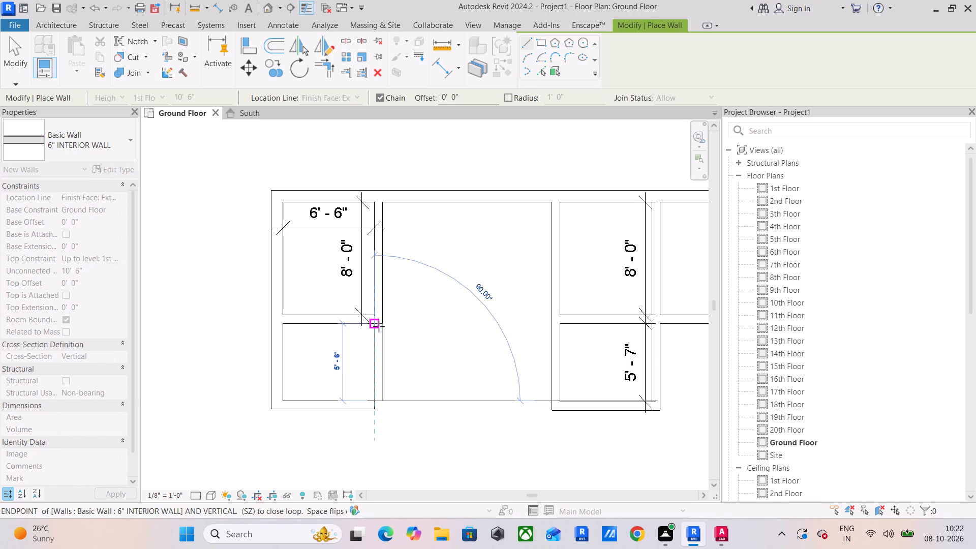
# Continue the horizontal 6" INTERIOR WALL about 12'6" further to meet the outer wall face of the neighbouring two-room block.
pyautogui.scroll(-1, 439, 397)
pyautogui.moveTo(440, 396); pyautogui.dragTo(305, 369, button='middle')
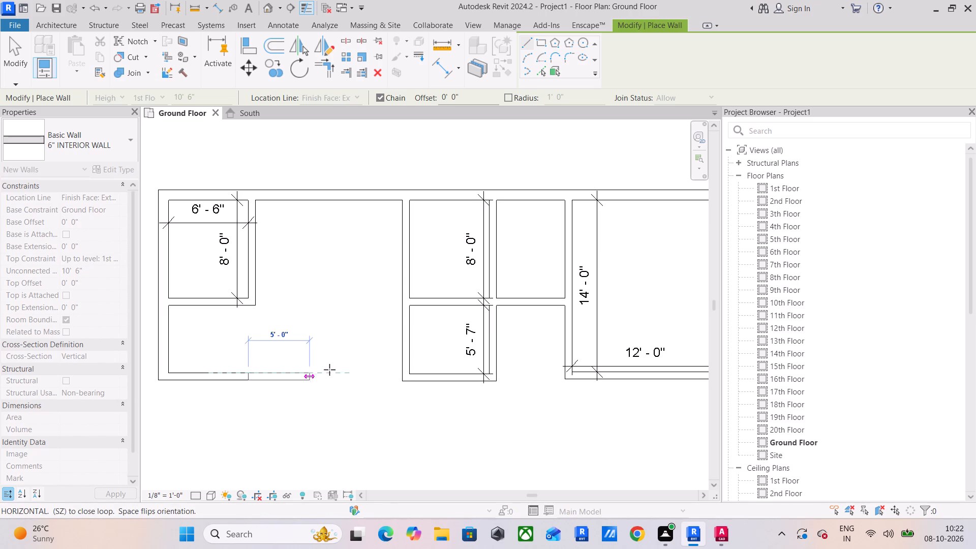
pyautogui.scroll(2, 403, 373)
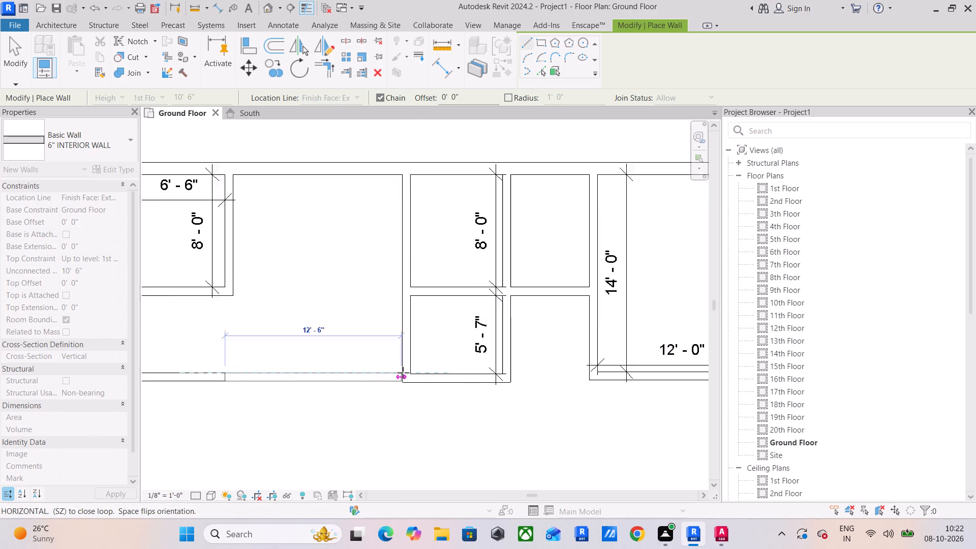
pyautogui.scroll(2, 403, 373)
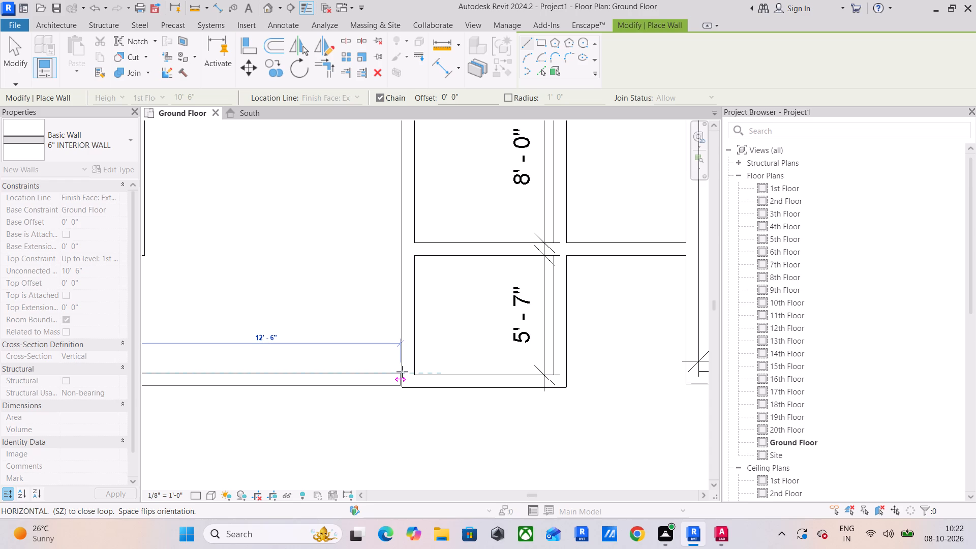
pyautogui.scroll(4, 402, 372)
pyautogui.click(403, 374)
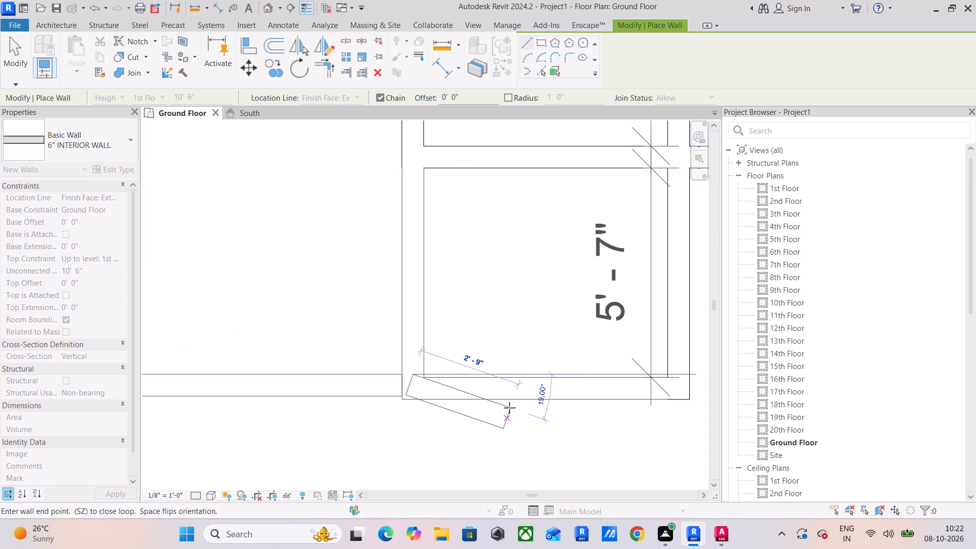
pyautogui.press('Escape')
pyautogui.press('Escape')
pyautogui.press('Escape')
# Align the upper face of the 5'7" deep room's lower wall with the upper face of the new horizontal interior wall.
pyautogui.click(467, 395)
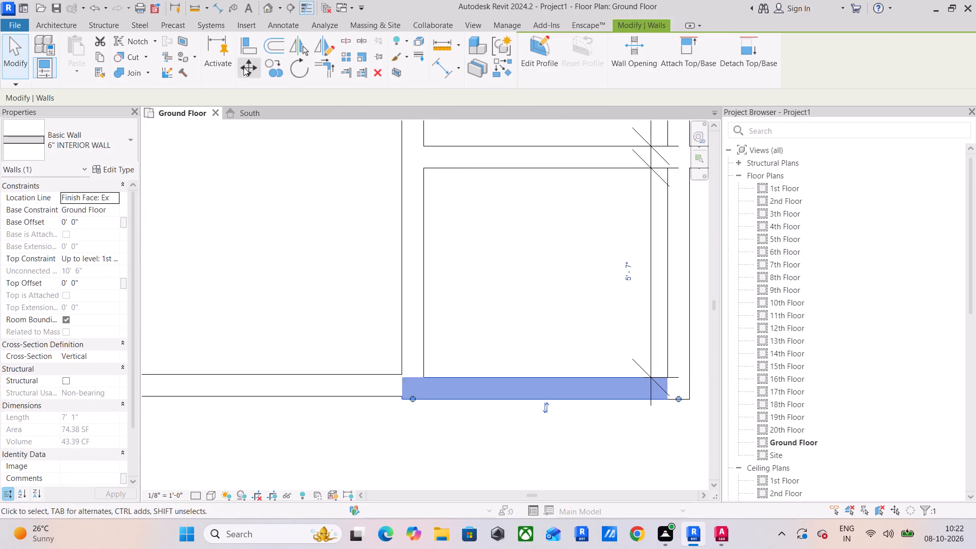
pyautogui.click(251, 51)
pyautogui.click(355, 371)
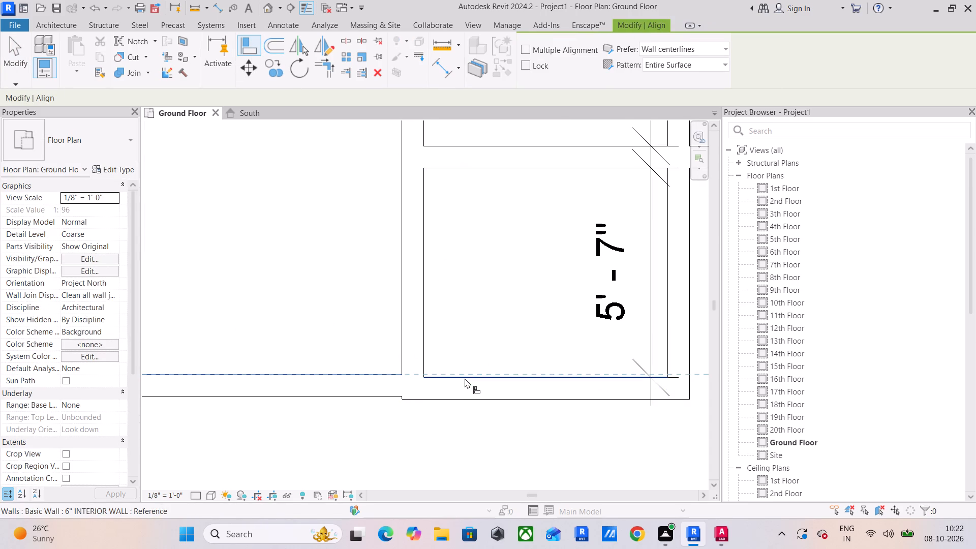
pyautogui.click(465, 378)
pyautogui.press('Escape')
pyautogui.press('Escape')
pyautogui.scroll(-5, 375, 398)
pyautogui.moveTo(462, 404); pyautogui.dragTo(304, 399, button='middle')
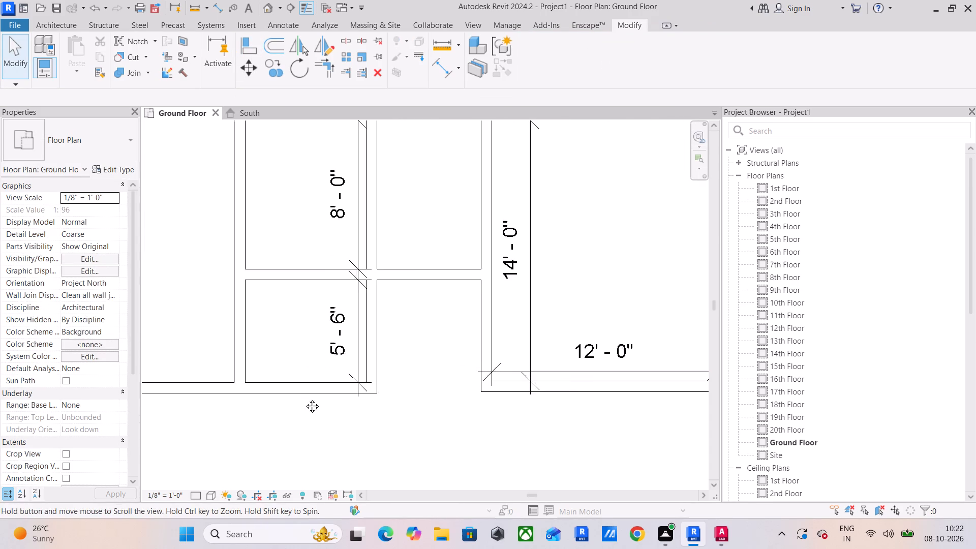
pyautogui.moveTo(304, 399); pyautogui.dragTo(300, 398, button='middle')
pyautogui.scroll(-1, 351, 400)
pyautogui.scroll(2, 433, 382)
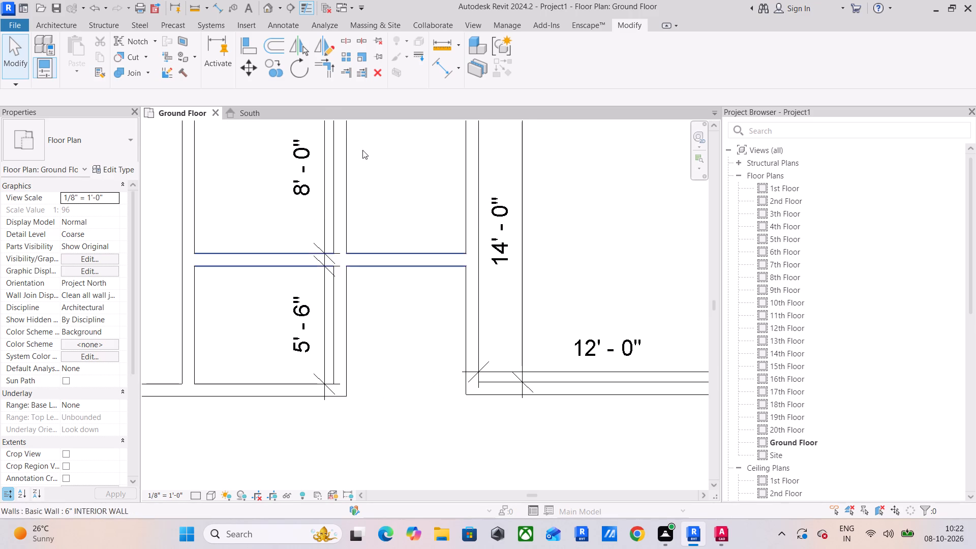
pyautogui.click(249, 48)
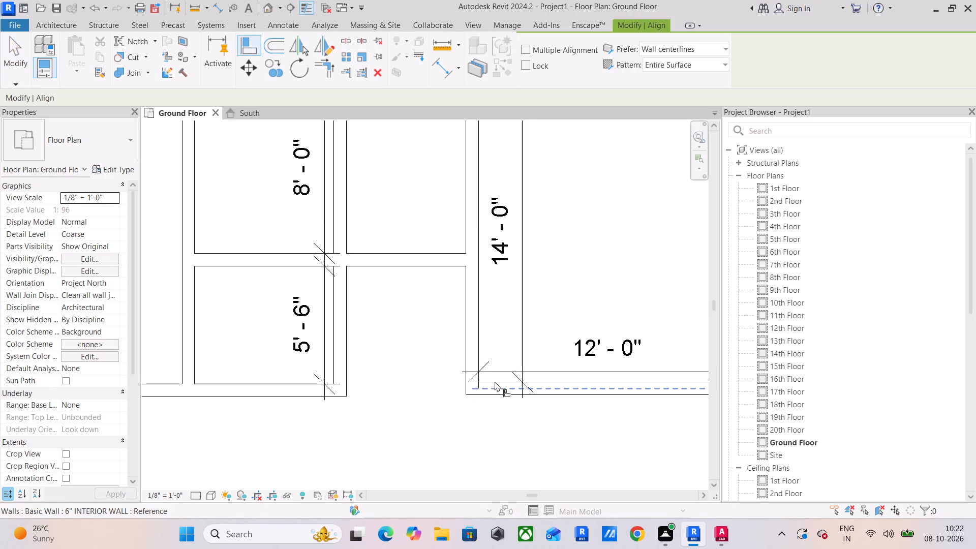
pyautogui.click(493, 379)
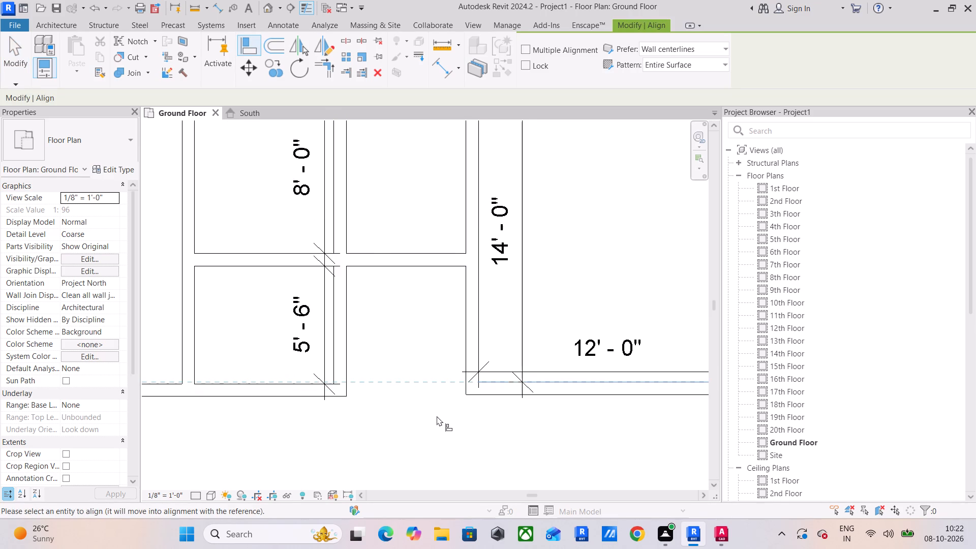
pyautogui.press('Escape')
# Examine the lower wall line of the upper row of rooms and the open space between it and the lower rooms.
pyautogui.scroll(-3, 441, 409)
pyautogui.moveTo(452, 406); pyautogui.dragTo(361, 396, button='middle')
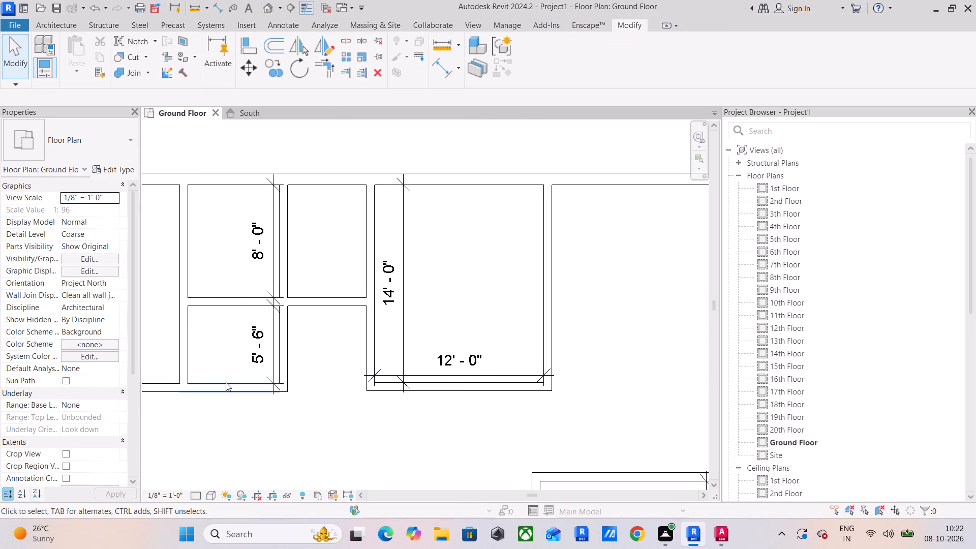
pyautogui.scroll(1, 223, 380)
pyautogui.scroll(-3, 223, 380)
pyautogui.moveTo(237, 386); pyautogui.dragTo(395, 384, button='middle')
pyautogui.press('Escape')
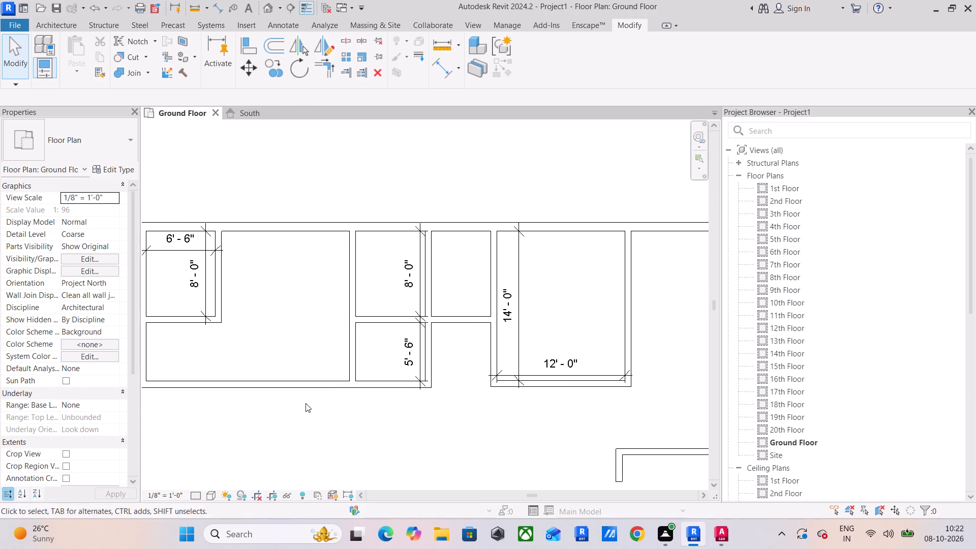
pyautogui.press('Escape')
pyautogui.moveTo(293, 412); pyautogui.dragTo(408, 412, button='middle')
pyautogui.scroll(-1, 408, 412)
pyautogui.moveTo(408, 412); pyautogui.dragTo(263, 318, button='middle')
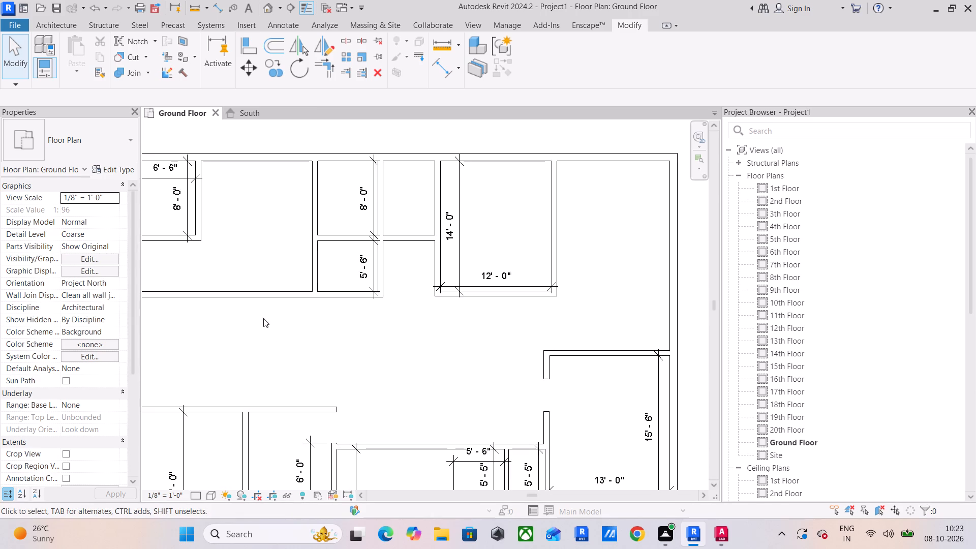
pyautogui.scroll(6, 412, 294)
pyautogui.scroll(-3, 318, 304)
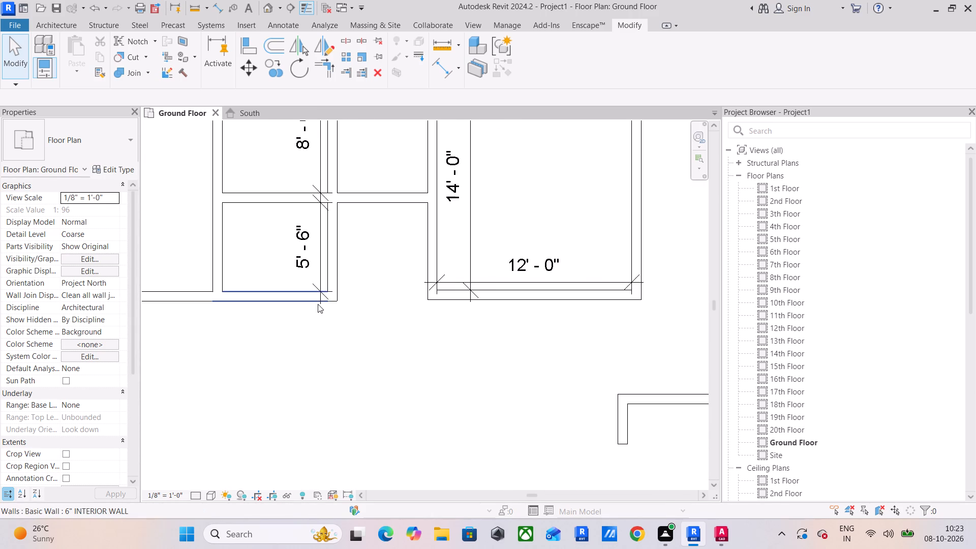
pyautogui.scroll(-3, 318, 304)
pyautogui.scroll(-2, 324, 345)
pyautogui.moveTo(324, 345); pyautogui.dragTo(450, 329, button='middle')
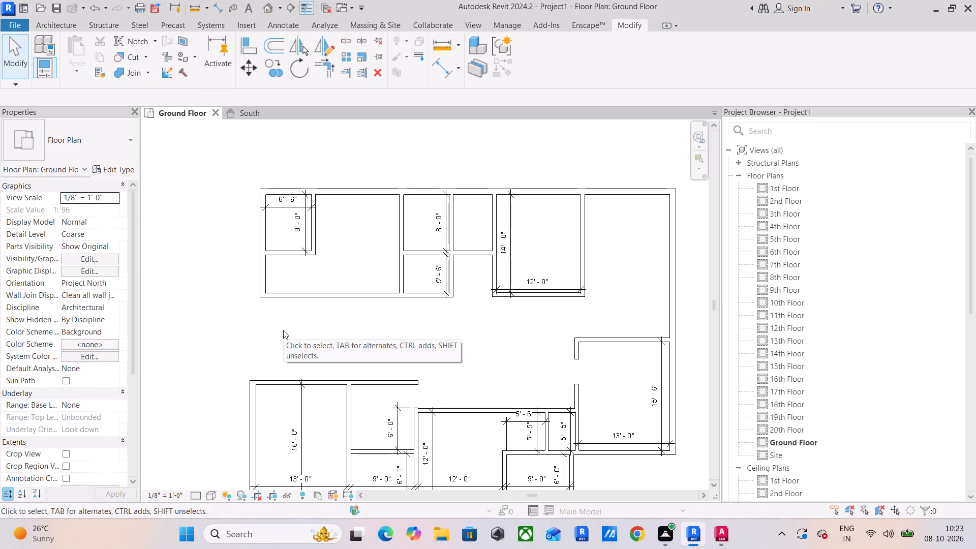
# Draw a vertical 9" EXTERIOR WALL 13' long from the upper row's lower wall, near its outer end, down towards the 13' by 16' room.
pyautogui.click(258, 272)
pyautogui.click(504, 68)
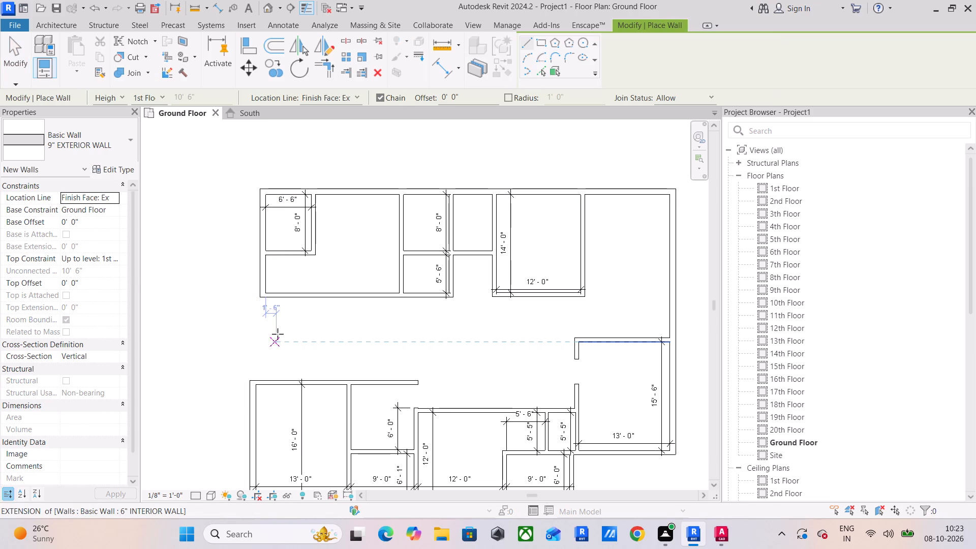
pyautogui.click(279, 299)
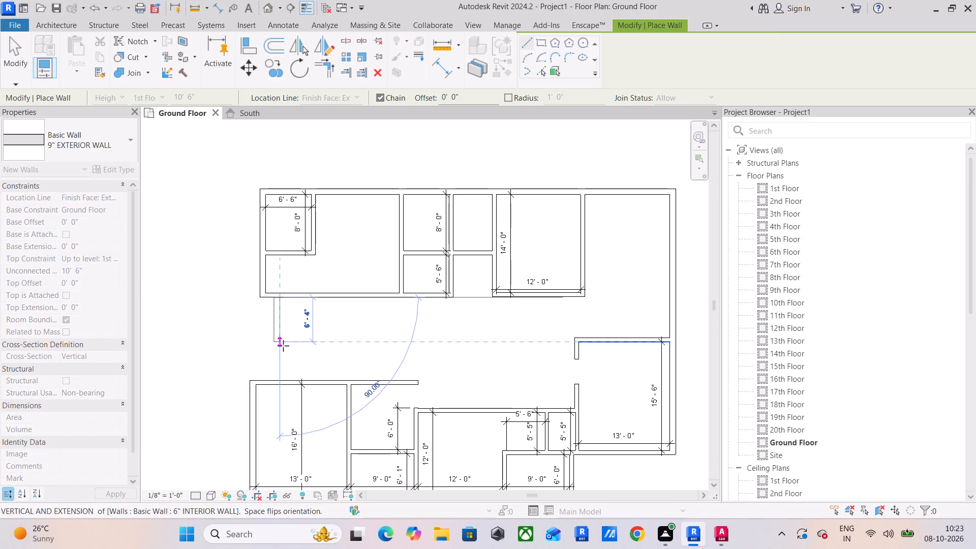
pyautogui.write('13')
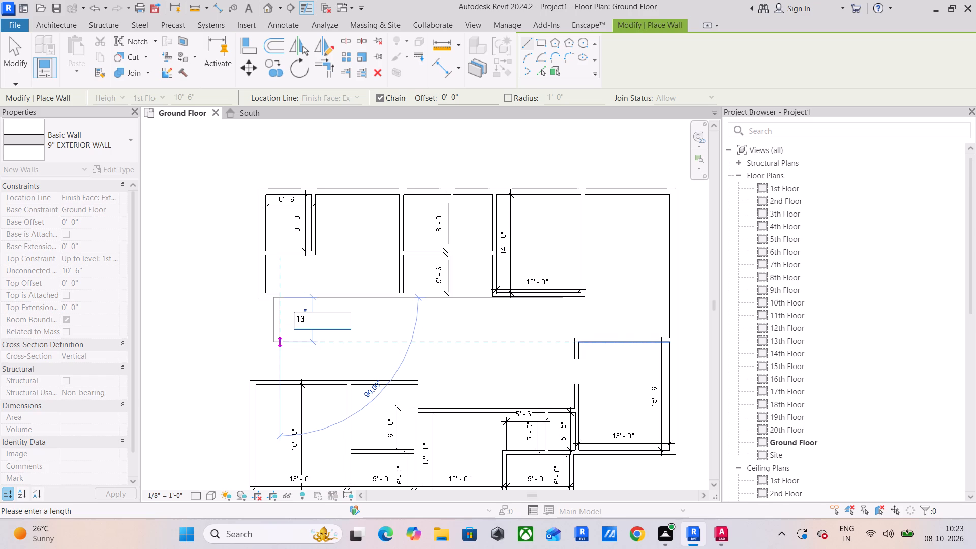
pyautogui.press("'")
pyautogui.press('Return')
pyautogui.scroll(3, 283, 346)
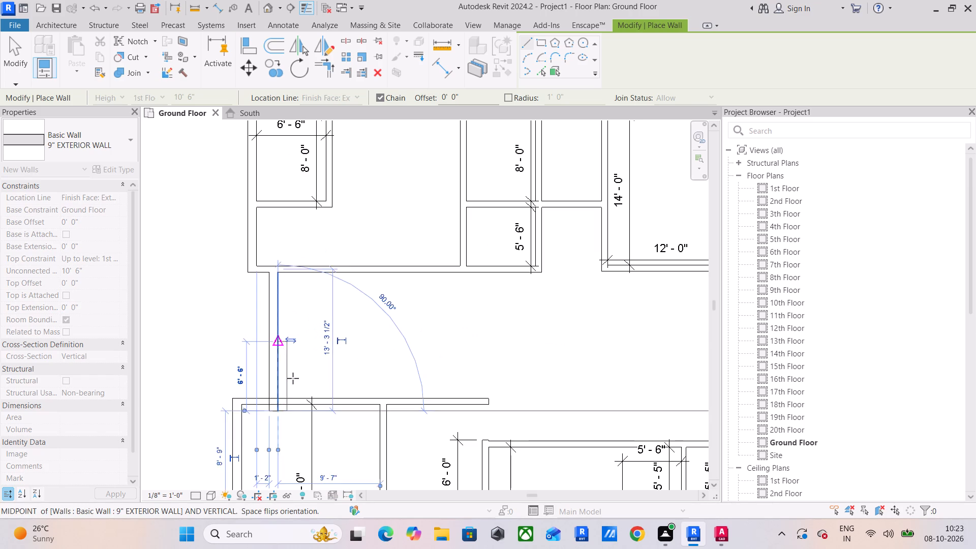
pyautogui.scroll(-2, 279, 422)
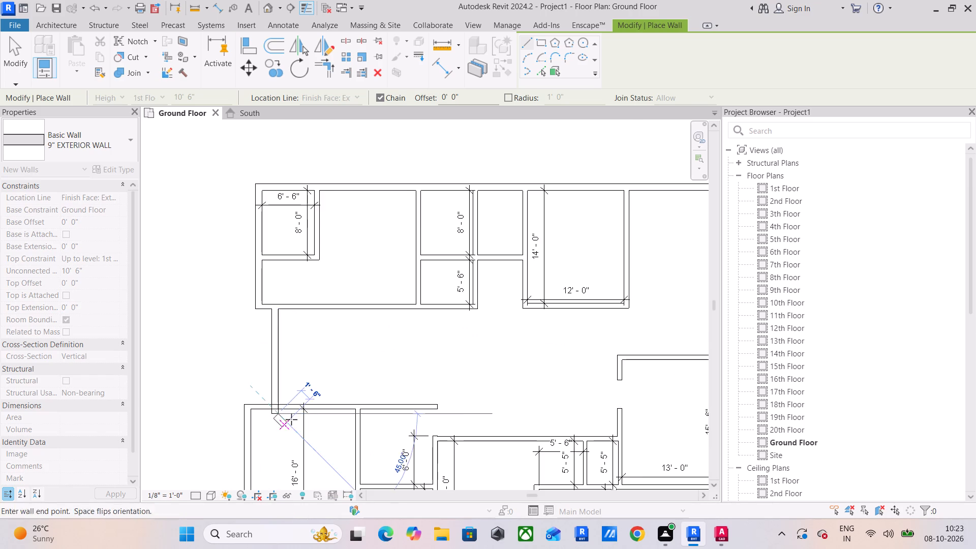
pyautogui.moveTo(291, 419); pyautogui.dragTo(151, 390, button='middle')
pyautogui.moveTo(213, 388); pyautogui.dragTo(395, 366, button='middle')
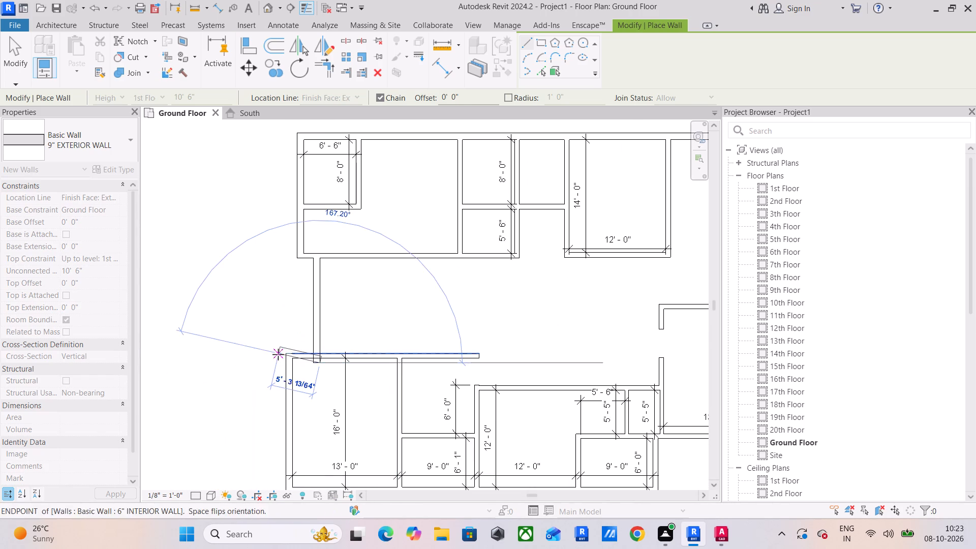
pyautogui.press('Escape')
pyautogui.press('Escape')
pyautogui.press('Escape')
pyautogui.press('Escape')
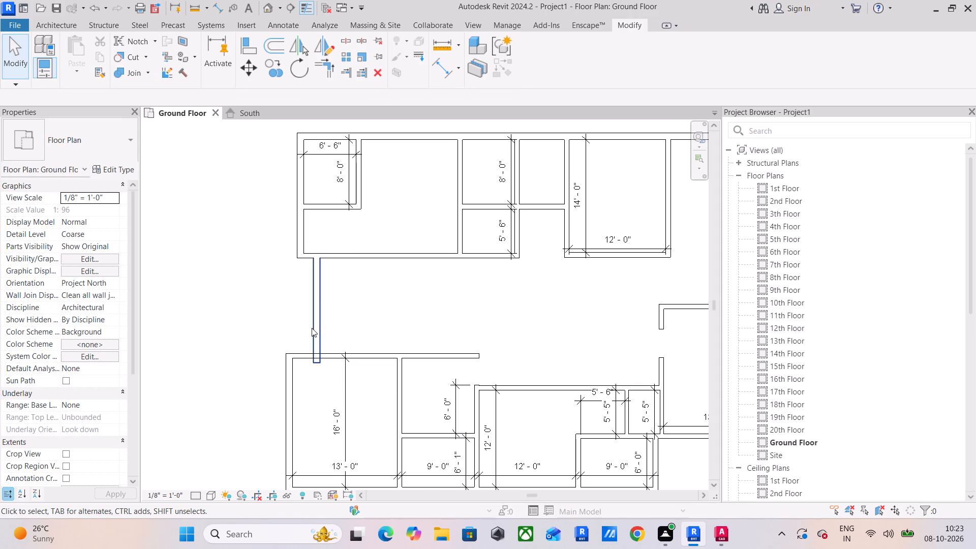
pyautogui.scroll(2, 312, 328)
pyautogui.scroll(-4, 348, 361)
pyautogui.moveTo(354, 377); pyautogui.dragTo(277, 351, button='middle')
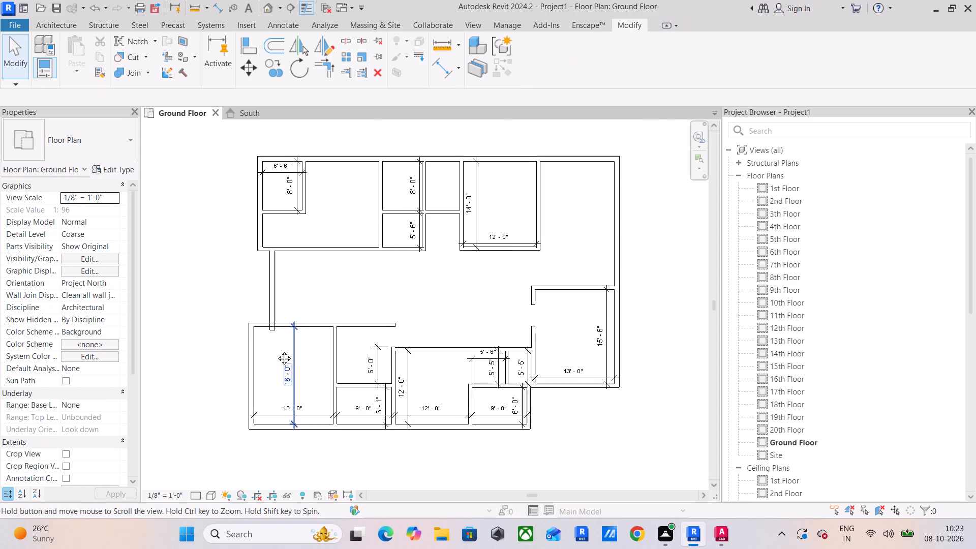
# Extend the bottom 9" EXTERIOR WALL 13'9" past its end corner and turn it up to enclose the space below the 13' by 15'6" room.
pyautogui.moveTo(277, 351); pyautogui.dragTo(271, 354, button='middle')
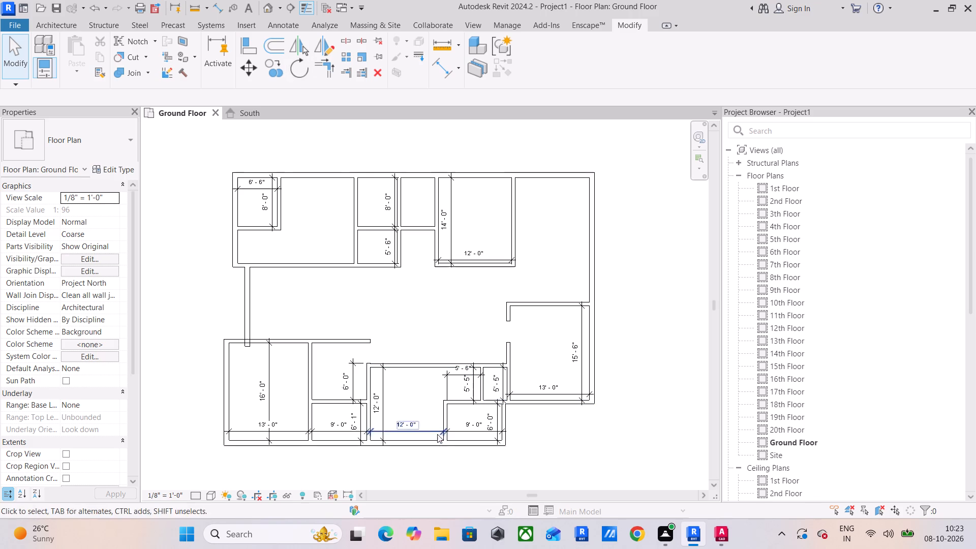
pyautogui.click(464, 444)
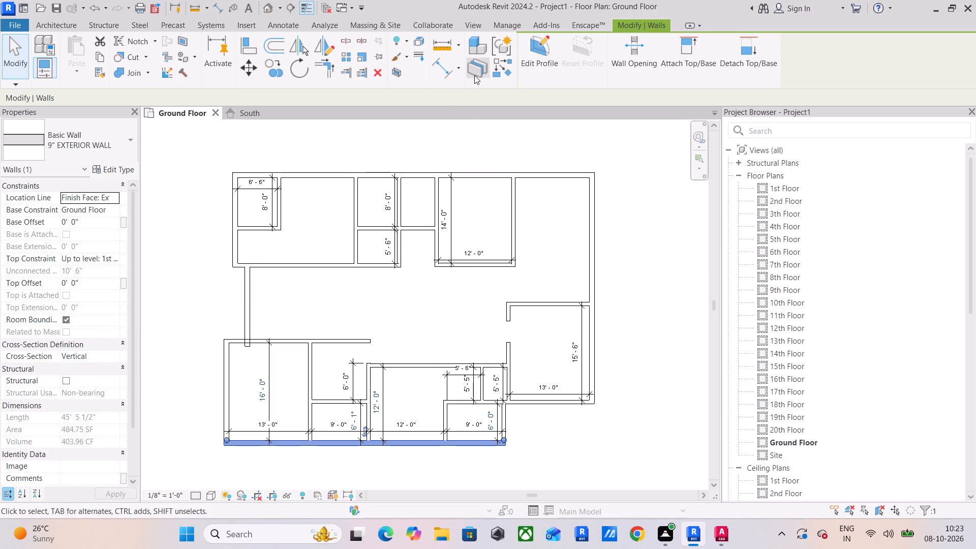
pyautogui.click(500, 65)
pyautogui.scroll(5, 496, 450)
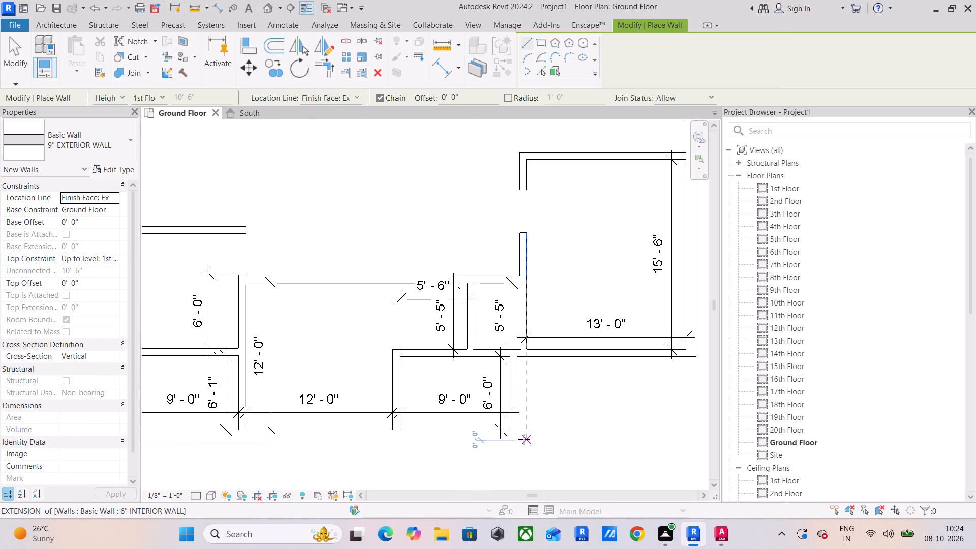
pyautogui.click(522, 439)
pyautogui.press('space')
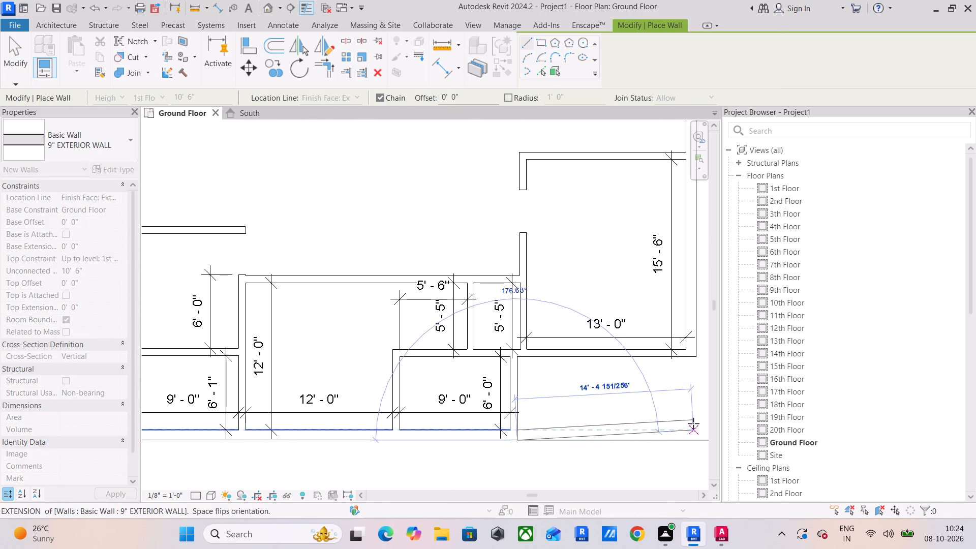
pyautogui.moveTo(678, 440); pyautogui.dragTo(634, 459, button='middle')
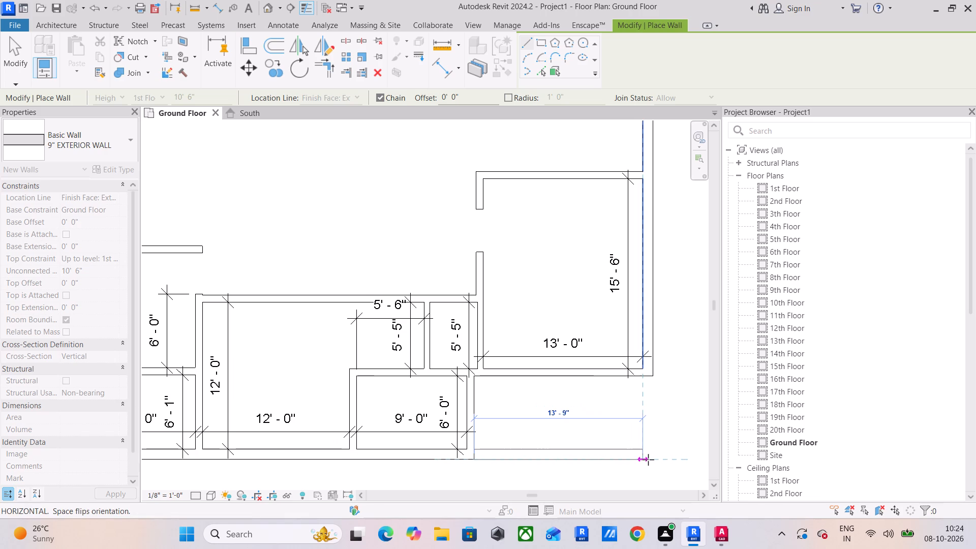
pyautogui.click(648, 460)
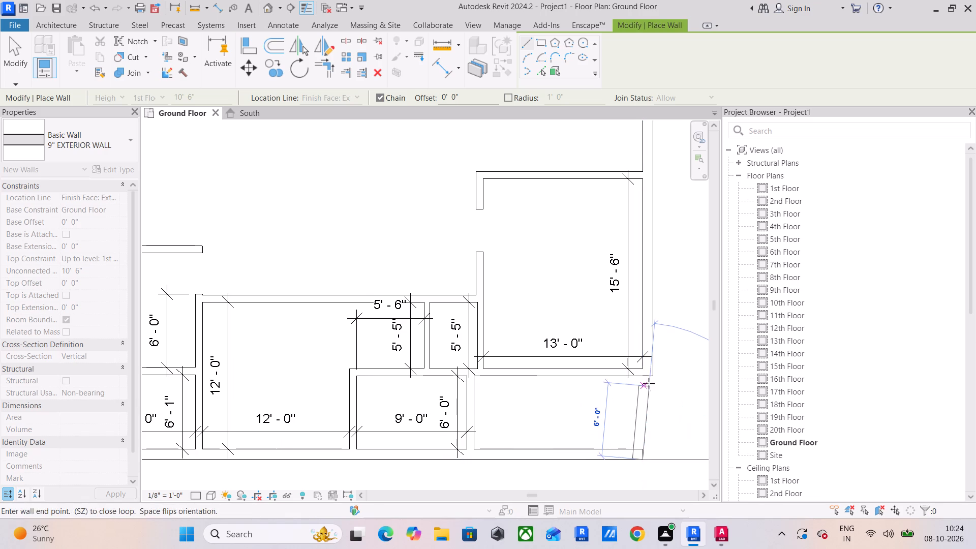
pyautogui.press('space')
pyautogui.click(644, 378)
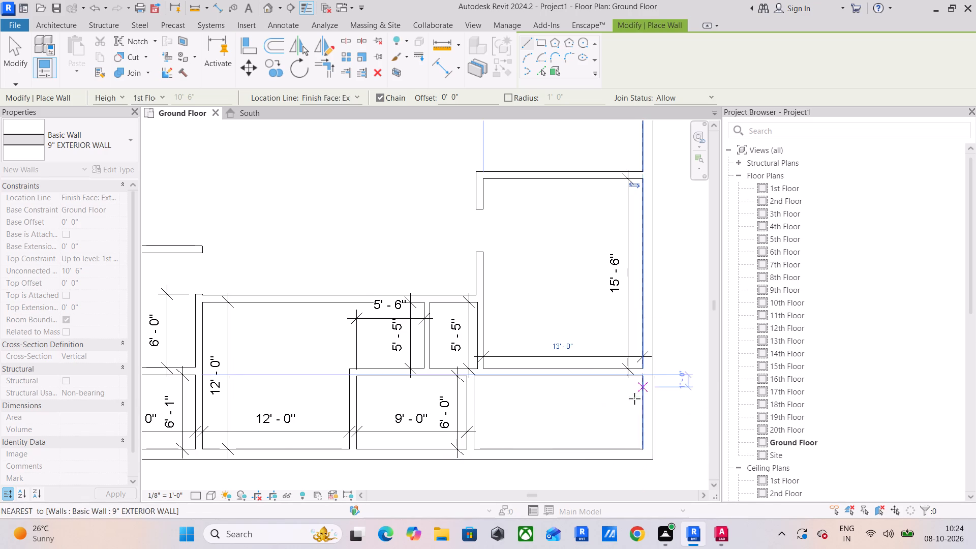
pyautogui.press('Escape')
pyautogui.press('Escape')
pyautogui.press('Escape')
# Dimension the clear width of the newly enclosed space below the 13' by 15'6" room.
pyautogui.click(446, 72)
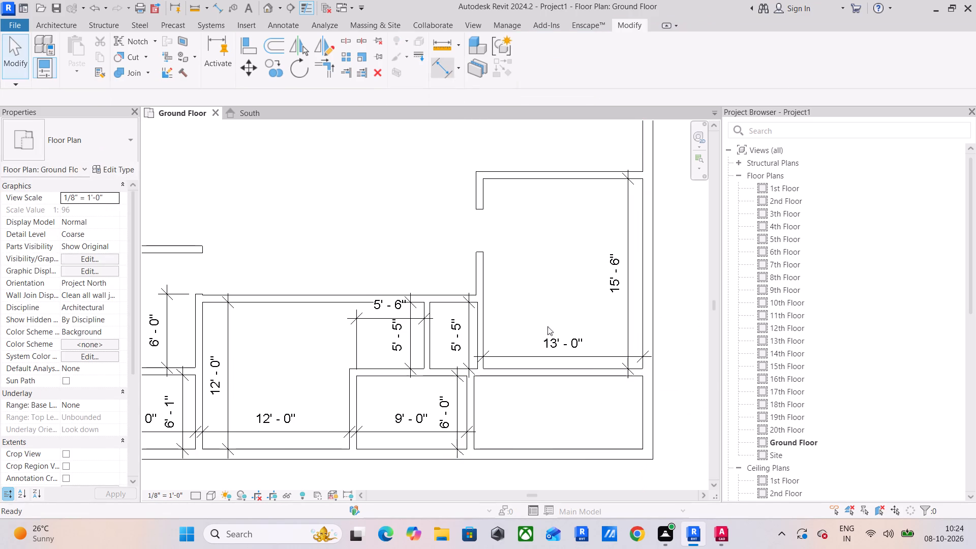
pyautogui.click(476, 406)
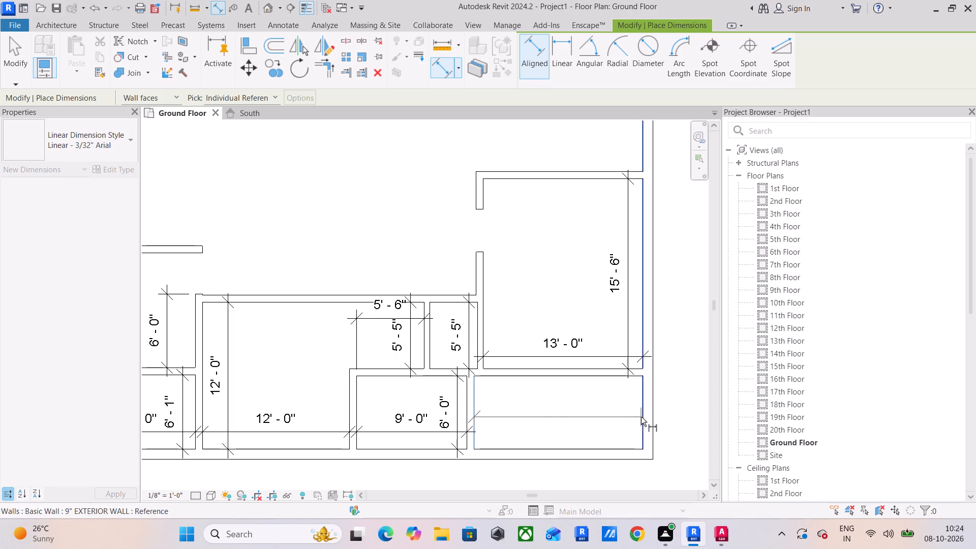
pyautogui.click(641, 417)
pyautogui.click(611, 438)
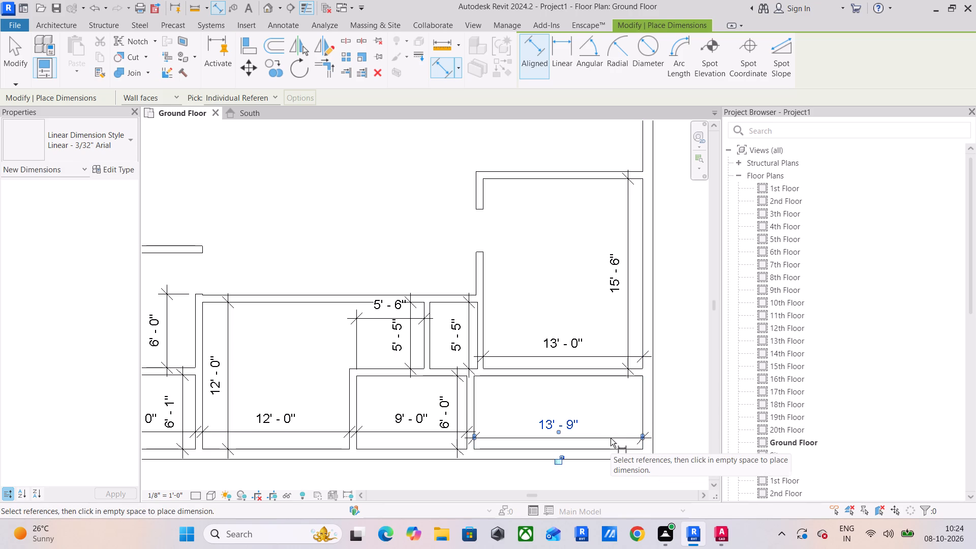
pyautogui.scroll(3, 495, 428)
pyautogui.moveTo(540, 441); pyautogui.dragTo(359, 405, button='middle')
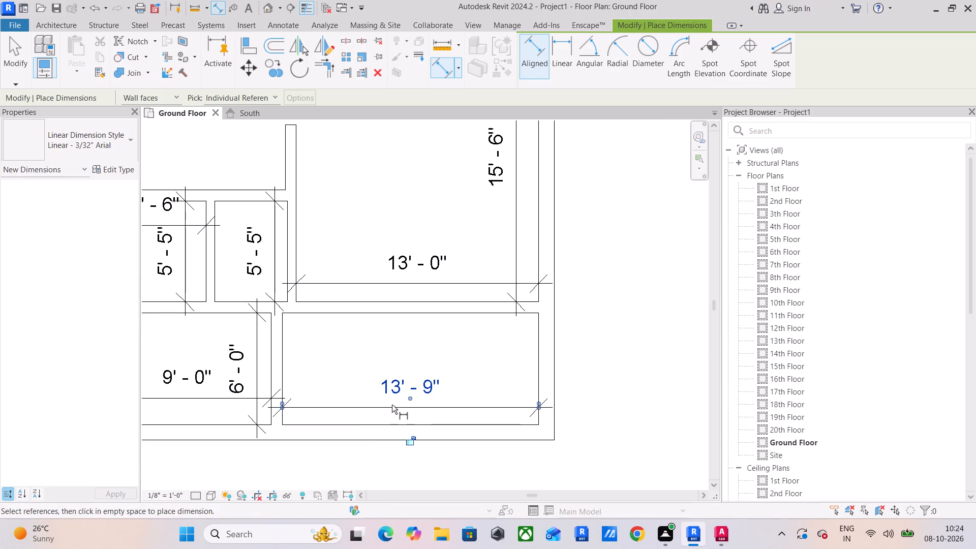
pyautogui.press('Escape')
pyautogui.press('Escape')
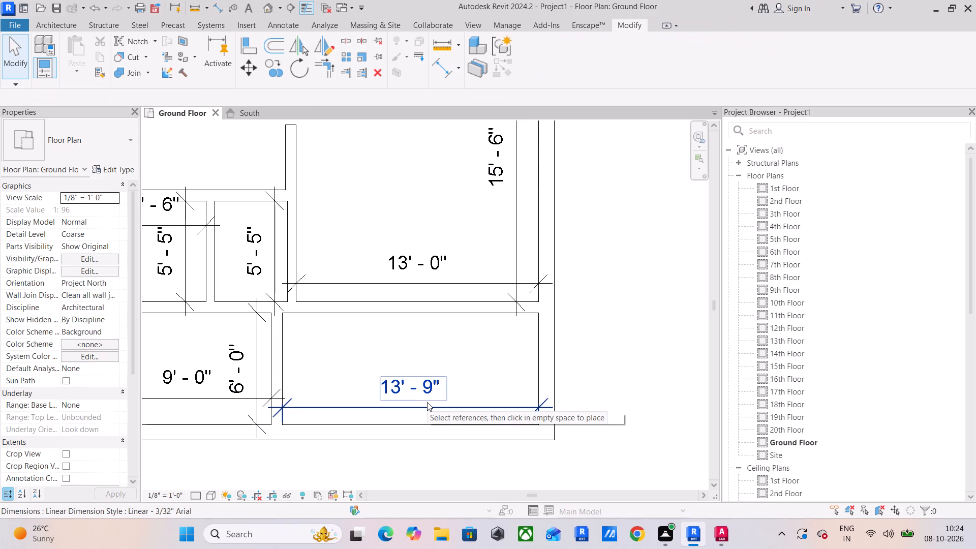
pyautogui.press('Escape')
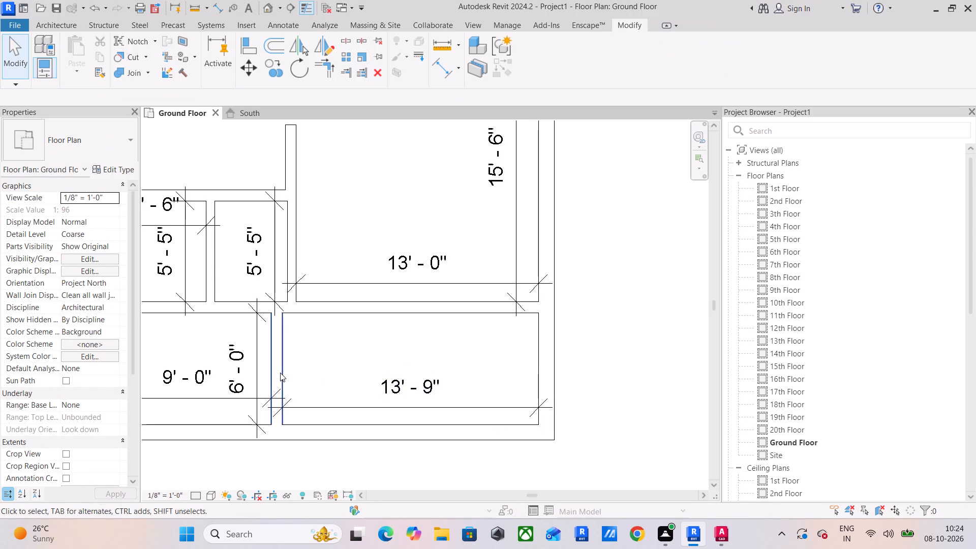
# Draw a vertical 6" INTERIOR WALL across the newly enclosed space, 11'1" from the outer wall's inner face.
pyautogui.click(280, 371)
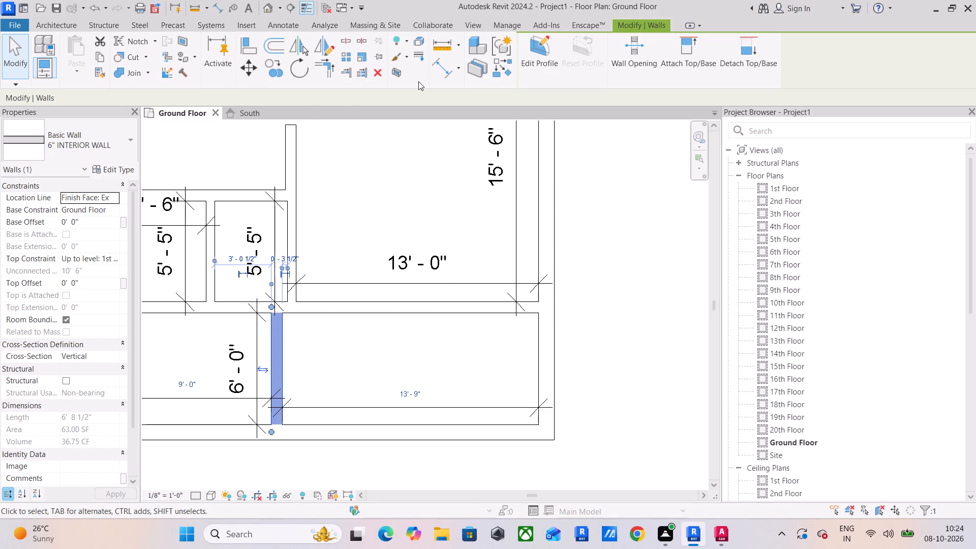
pyautogui.click(508, 68)
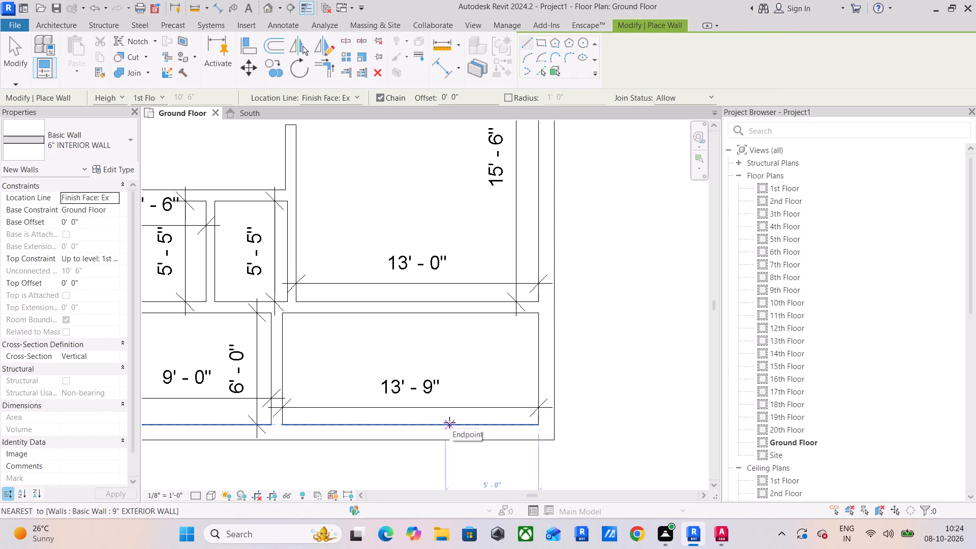
pyautogui.write('11')
pyautogui.write('\'1"')
pyautogui.press('Return')
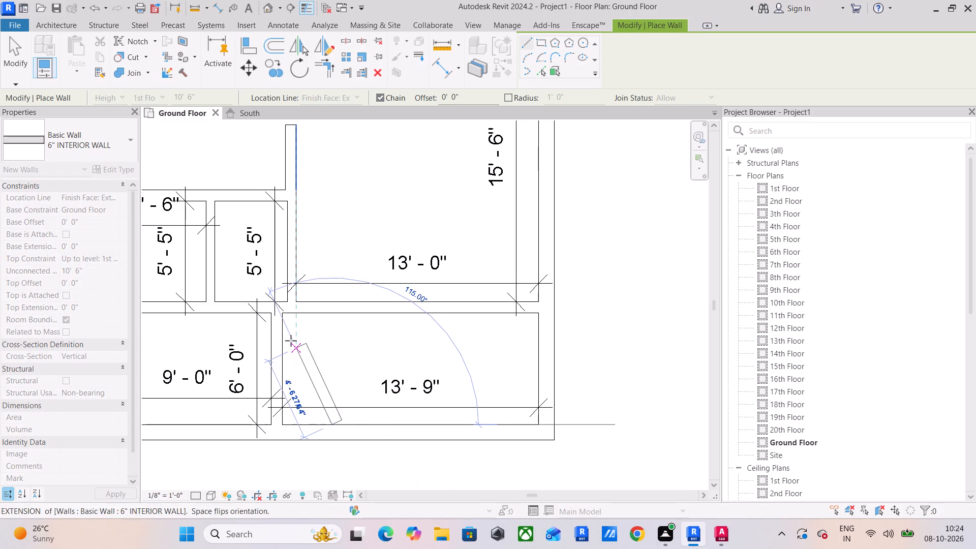
pyautogui.press('space')
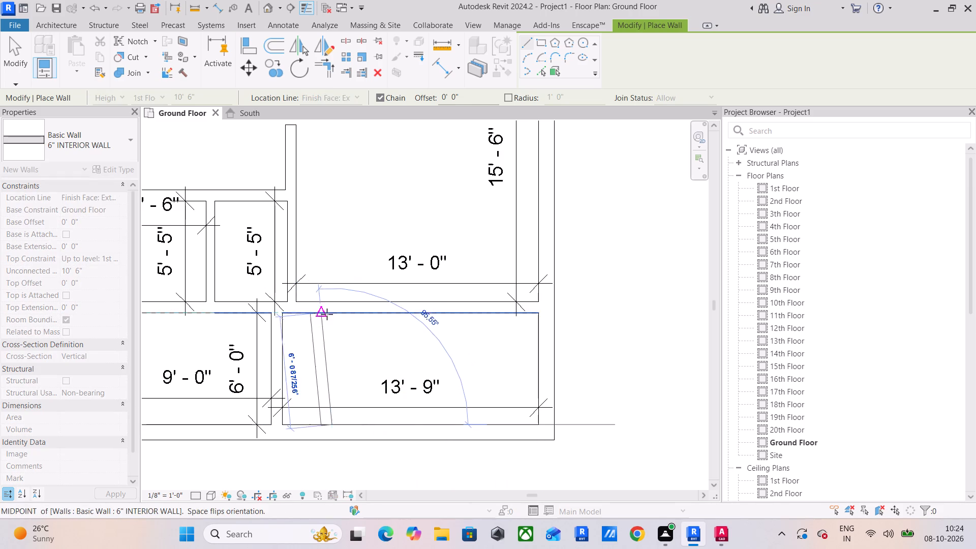
pyautogui.click(327, 314)
pyautogui.press('Escape')
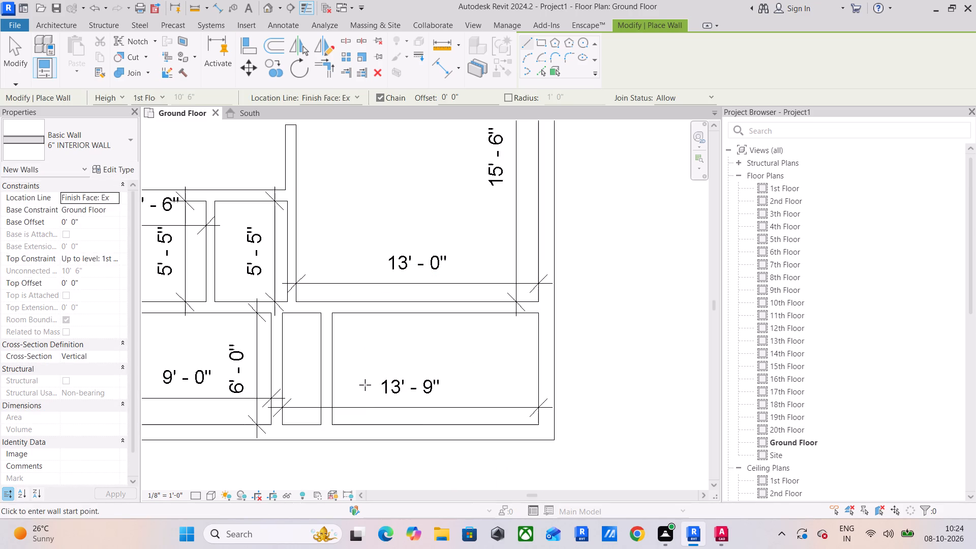
pyautogui.press('Escape')
pyautogui.press('Escape')
# Move the width dimension's witness line onto the new partition so it spans from there to the outer wall.
pyautogui.moveTo(365, 408); pyautogui.dragTo(360, 408)
pyautogui.moveTo(281, 406); pyautogui.dragTo(331, 408)
pyautogui.press('Escape')
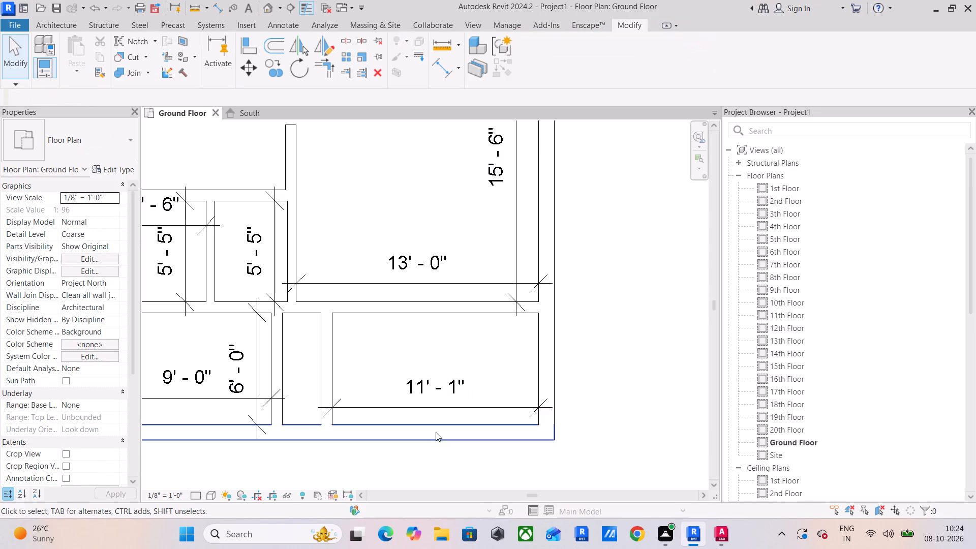
pyautogui.press('Escape')
pyautogui.press('Escape')
pyautogui.press('Escape')
# Shorten the vertical connecting 9" EXTERIOR WALL to about 12'5" so it ends at the upper wall of the 13' by 16' room.
pyautogui.scroll(-2, 440, 427)
pyautogui.moveTo(436, 429); pyautogui.dragTo(473, 405, button='middle')
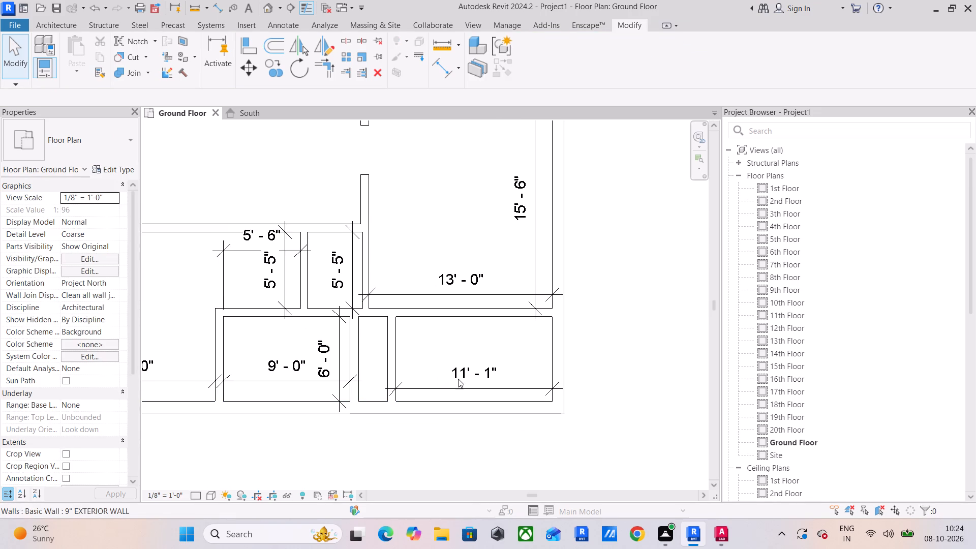
pyautogui.scroll(-2, 415, 347)
pyautogui.moveTo(416, 347); pyautogui.dragTo(442, 398, button='middle')
pyautogui.scroll(-1, 441, 394)
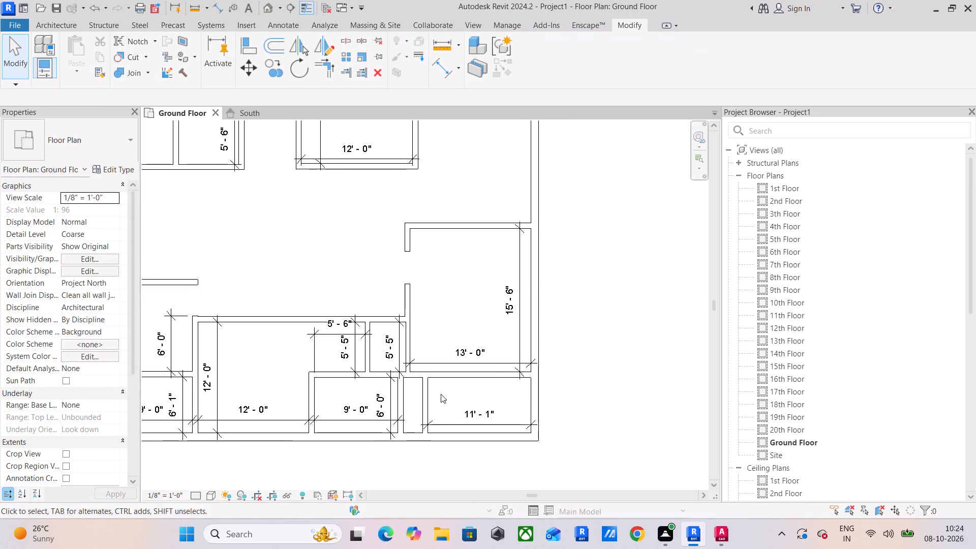
pyautogui.moveTo(441, 394); pyautogui.dragTo(540, 400, button='middle')
pyautogui.scroll(-1, 463, 394)
pyautogui.moveTo(420, 378); pyautogui.dragTo(635, 334, button='middle')
pyautogui.scroll(3, 415, 210)
pyautogui.click(363, 230)
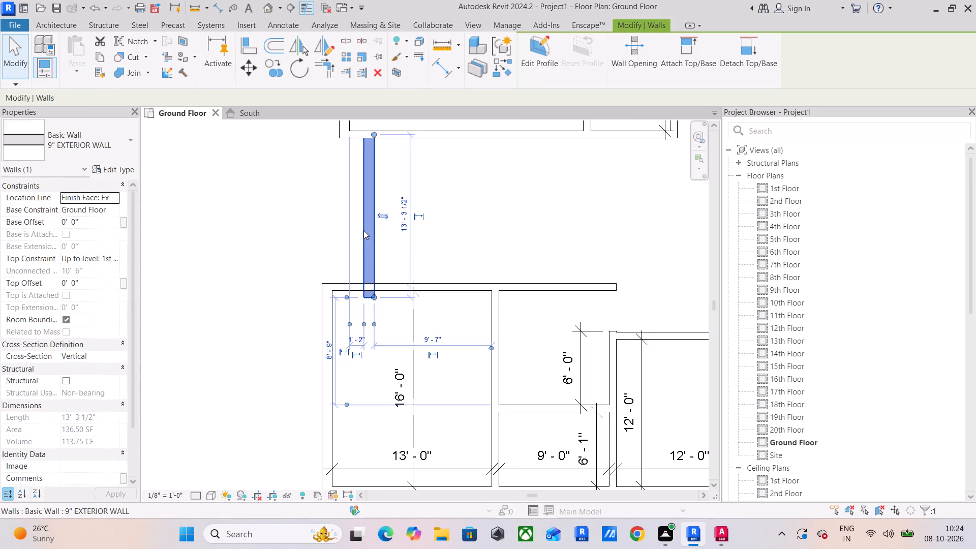
pyautogui.scroll(3, 362, 251)
pyautogui.scroll(4, 377, 322)
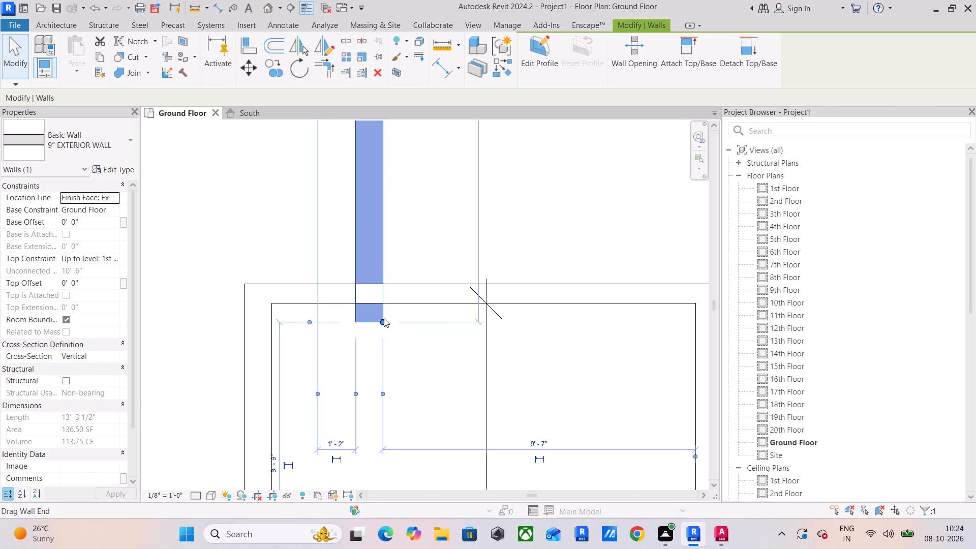
pyautogui.moveTo(384, 321); pyautogui.dragTo(390, 282)
pyautogui.scroll(-4, 390, 282)
pyautogui.moveTo(447, 288); pyautogui.dragTo(333, 452, button='middle')
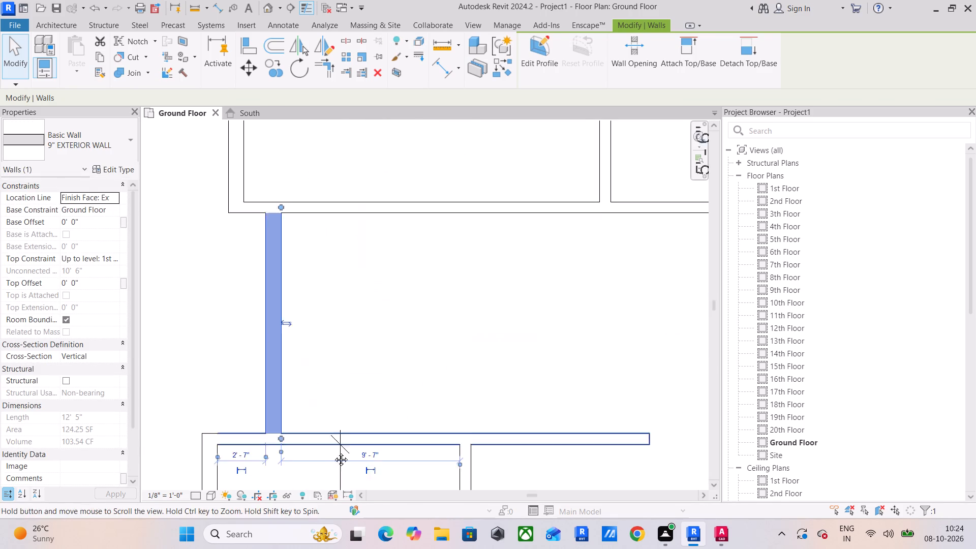
pyautogui.moveTo(333, 452); pyautogui.dragTo(333, 452, button='middle')
pyautogui.scroll(-2, 346, 382)
pyautogui.click(349, 372)
# Delete the dimensions inside the 13' by 16' room and the two small rooms beside it.
pyautogui.scroll(-6, 349, 372)
pyautogui.moveTo(424, 368); pyautogui.dragTo(288, 354, button='middle')
pyautogui.moveTo(288, 354); pyautogui.dragTo(340, 301, button='middle')
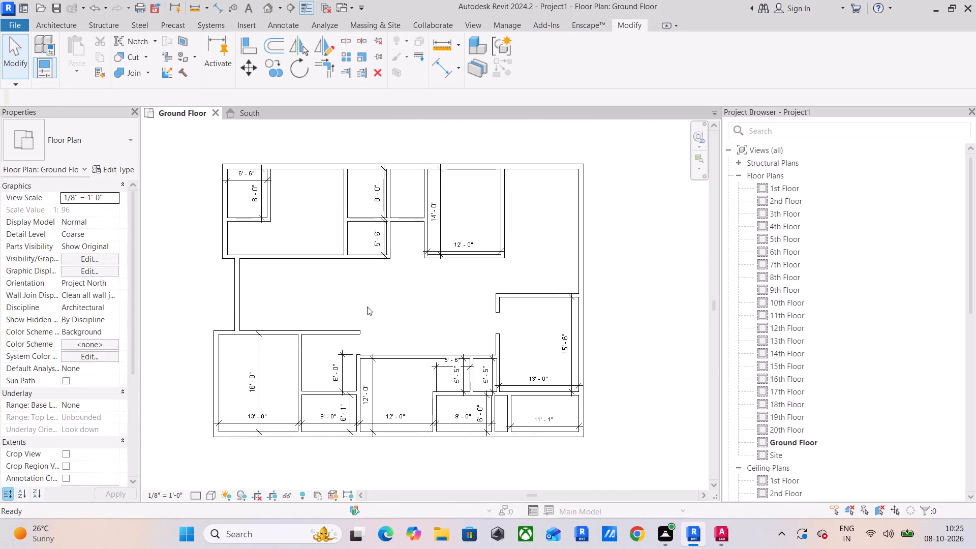
pyautogui.scroll(-2, 441, 295)
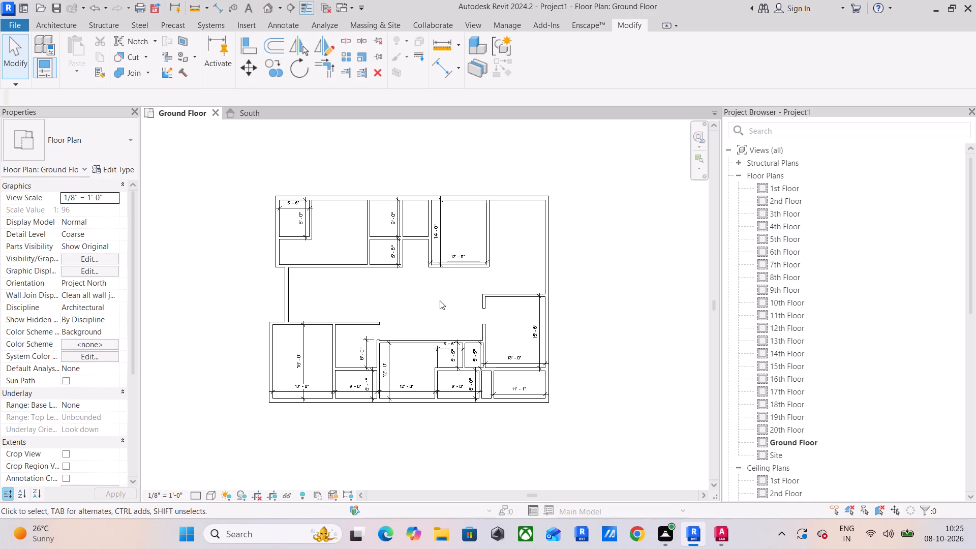
pyautogui.scroll(3, 341, 353)
pyautogui.click(374, 350)
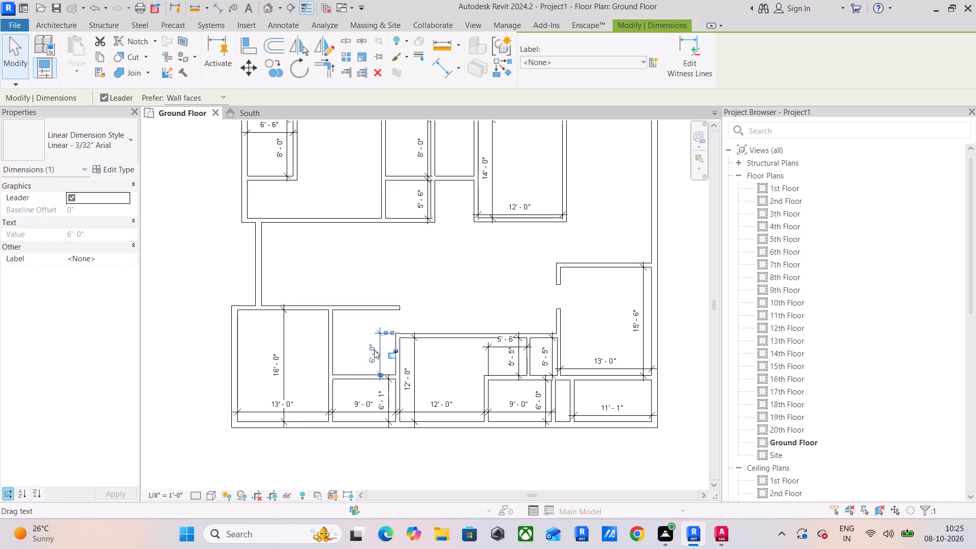
pyautogui.press('Delete')
pyautogui.click(381, 400)
pyautogui.press('Delete')
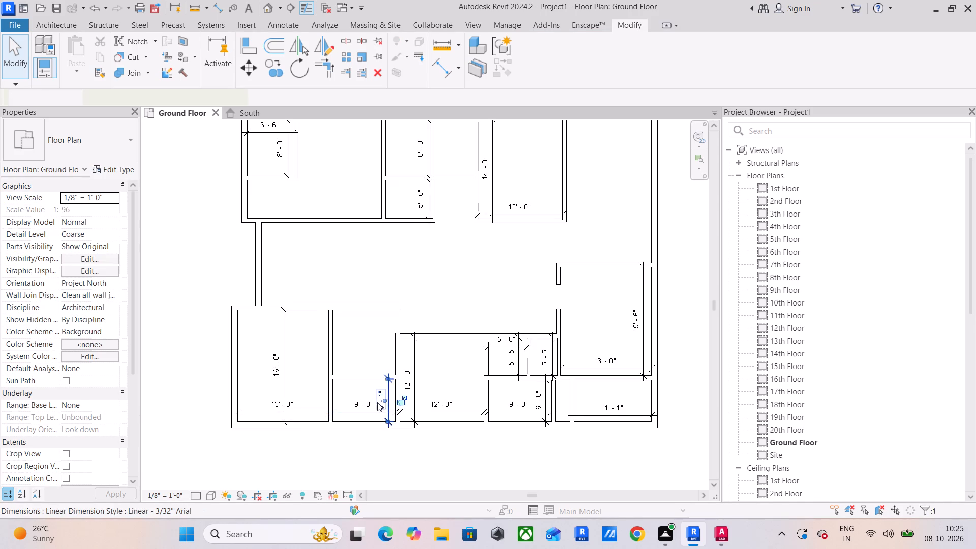
pyautogui.click(369, 406)
pyautogui.press('Delete')
pyautogui.click(278, 388)
pyautogui.press('Delete')
pyautogui.click(279, 409)
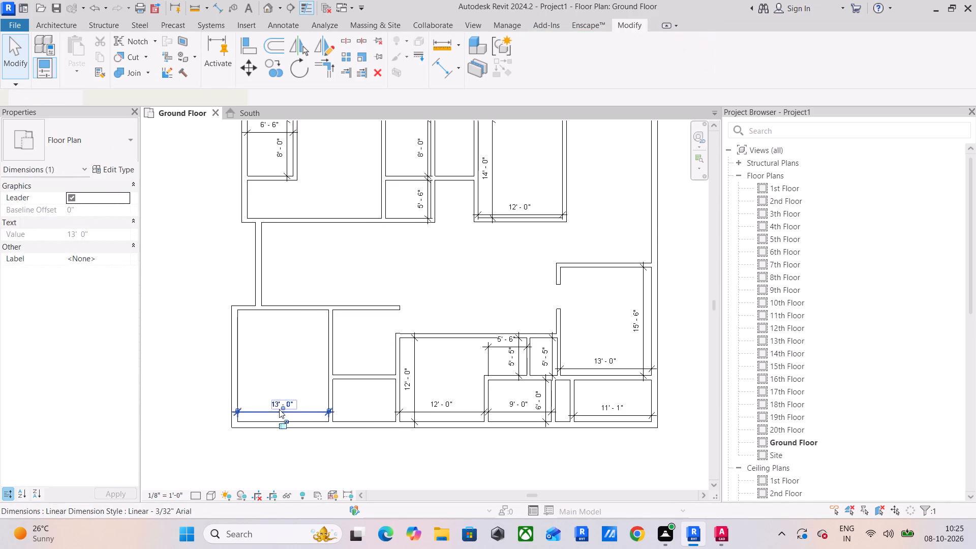
pyautogui.press('Delete')
# Select all remaining linear dimensions of the same style in the plan and delete them.
pyautogui.click(418, 409)
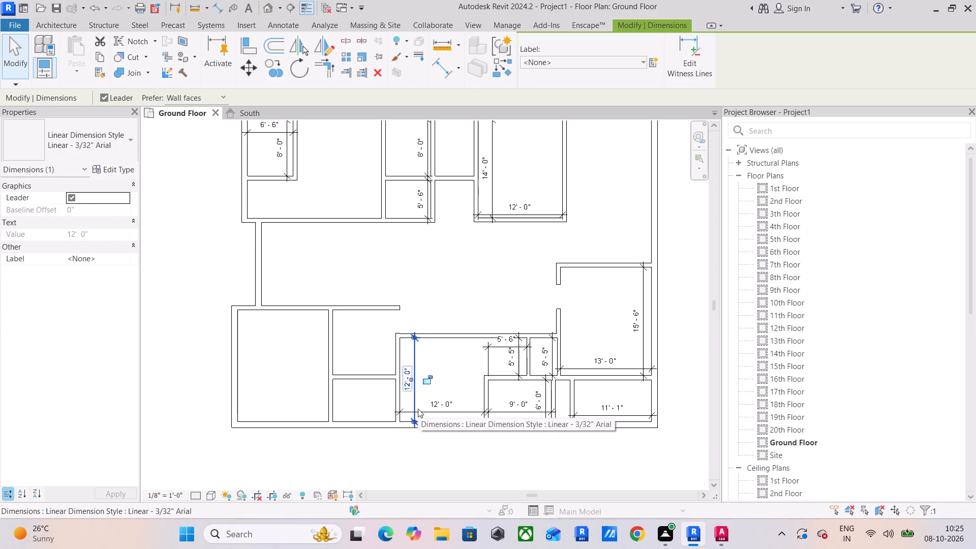
pyautogui.write('sa')
pyautogui.press('Delete')
# Draw a vertical 9" EXTERIOR WALL about 18'7" long, offset 6'7" outside the plan's east outer wall, starting level with the south wall.
pyautogui.scroll(-1, 426, 415)
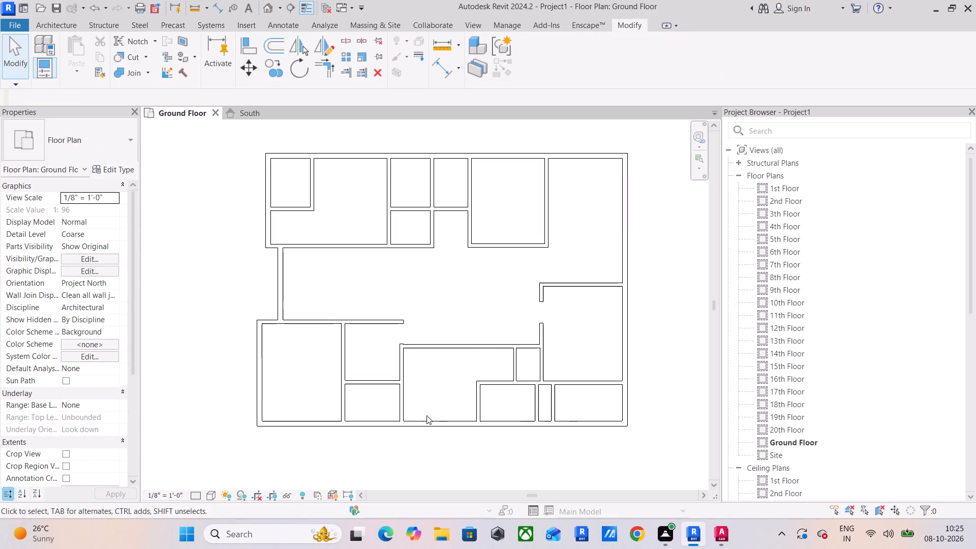
pyautogui.scroll(-1, 426, 415)
pyautogui.moveTo(428, 415); pyautogui.dragTo(301, 434, button='middle')
pyautogui.scroll(3, 438, 405)
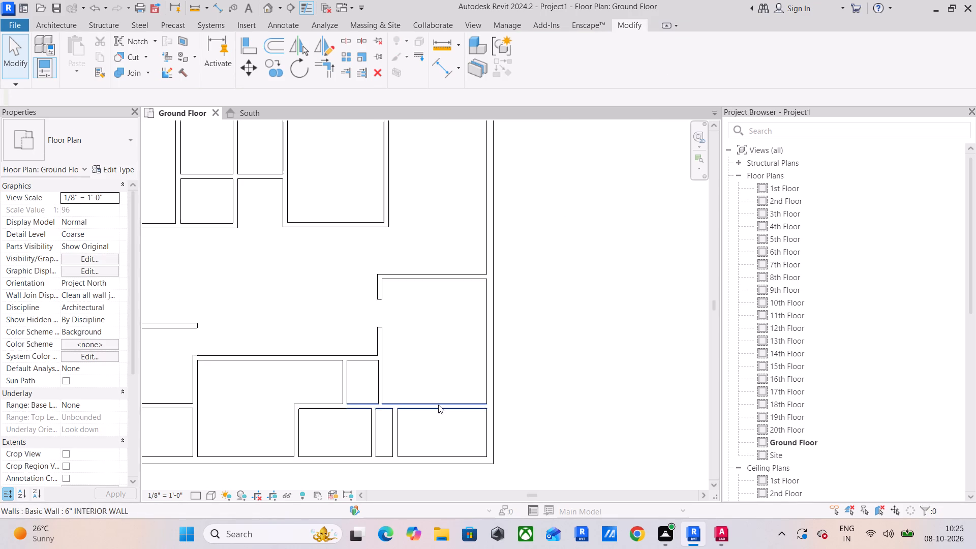
pyautogui.moveTo(438, 405); pyautogui.dragTo(485, 399, button='middle')
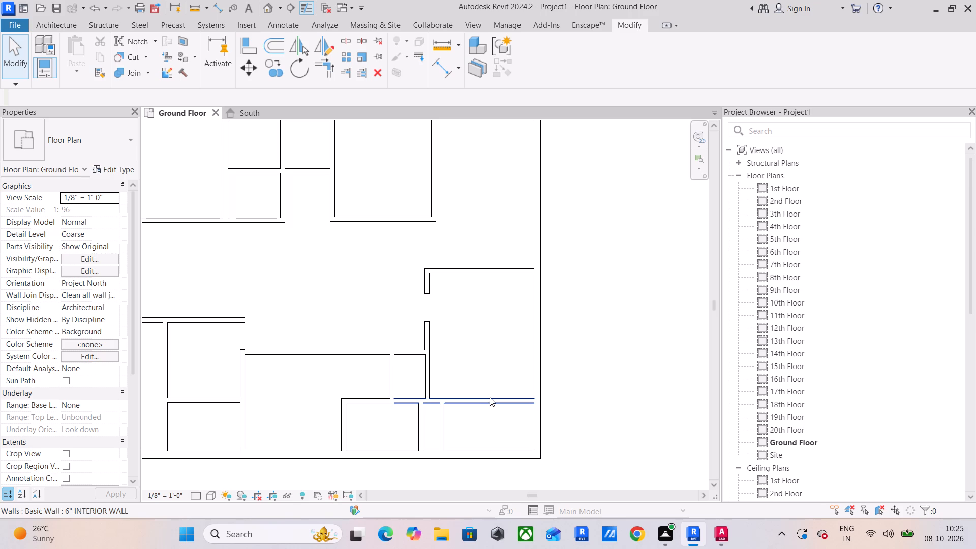
pyautogui.scroll(-1, 575, 373)
pyautogui.moveTo(575, 373); pyautogui.dragTo(425, 383, button='middle')
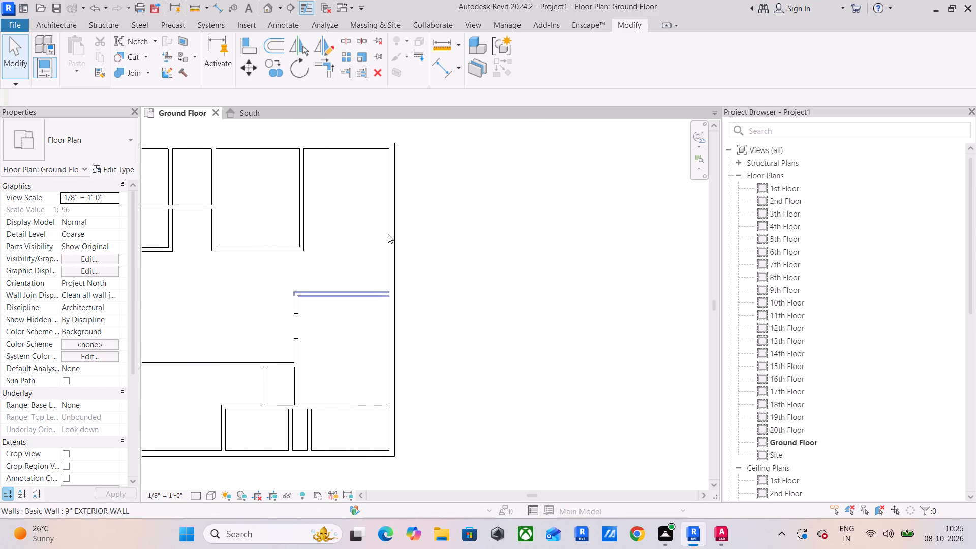
pyautogui.click(394, 346)
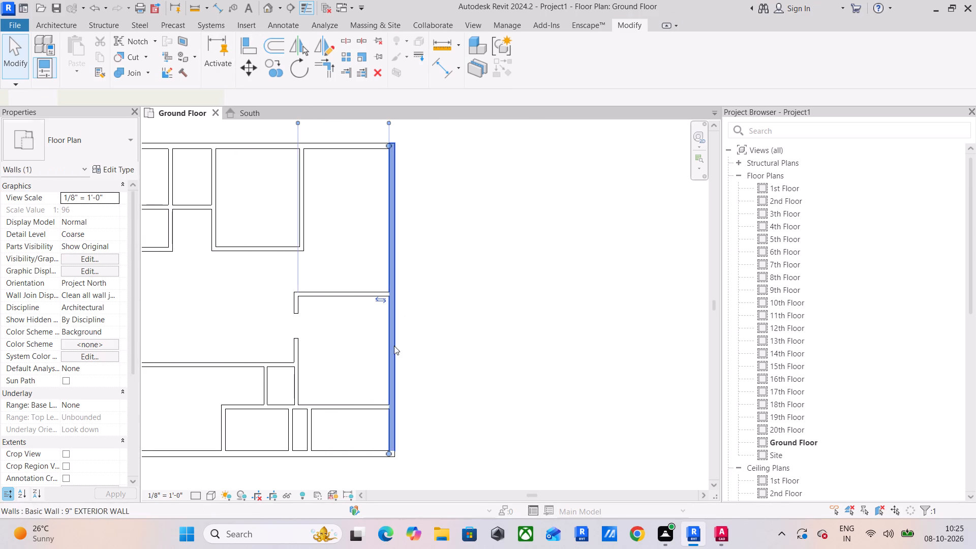
pyautogui.click(71, 26)
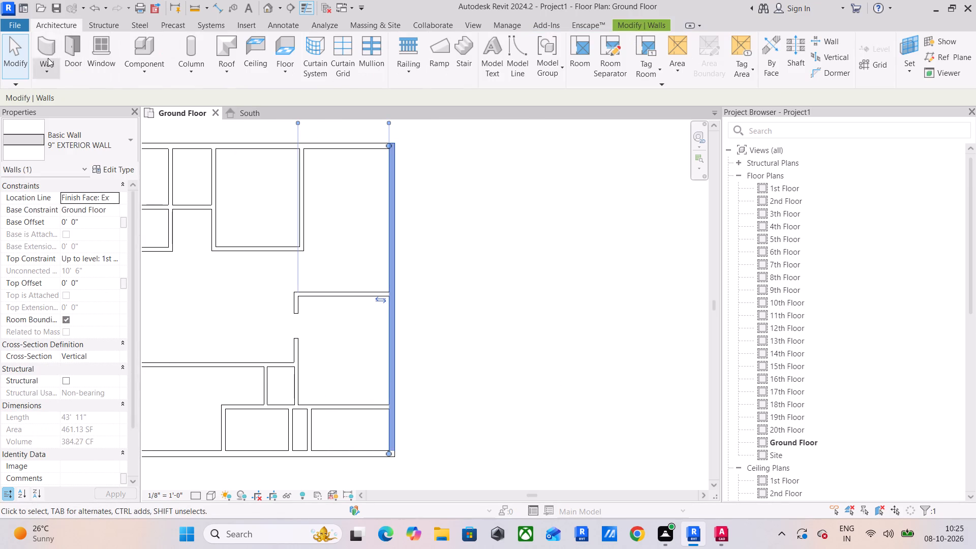
pyautogui.click(624, 25)
pyautogui.click(505, 68)
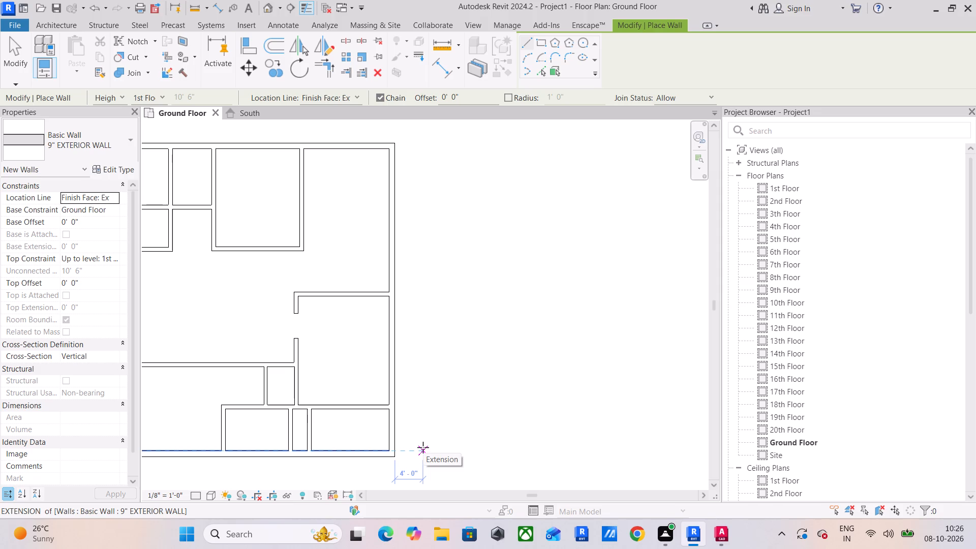
pyautogui.write('6\'7"')
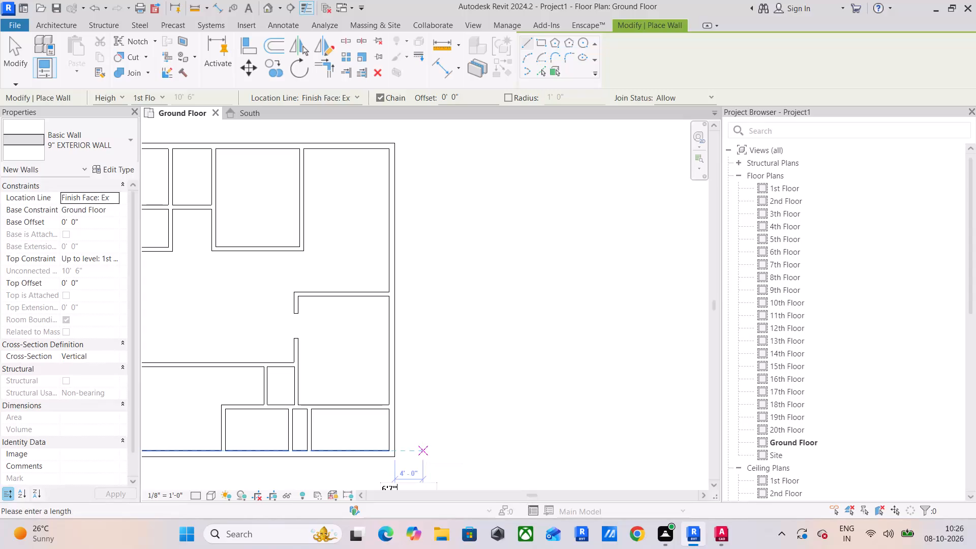
pyautogui.press('Return')
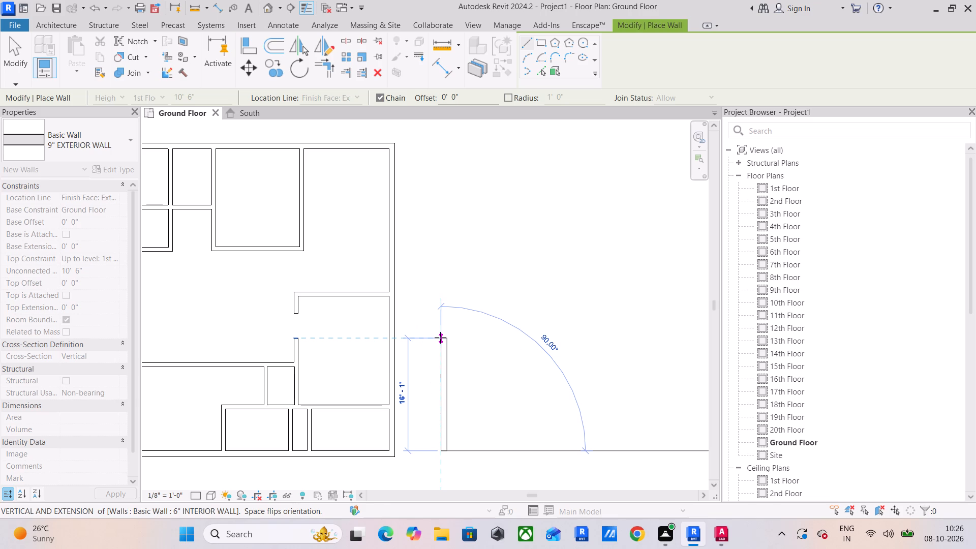
pyautogui.click(440, 338)
pyautogui.scroll(3, 442, 313)
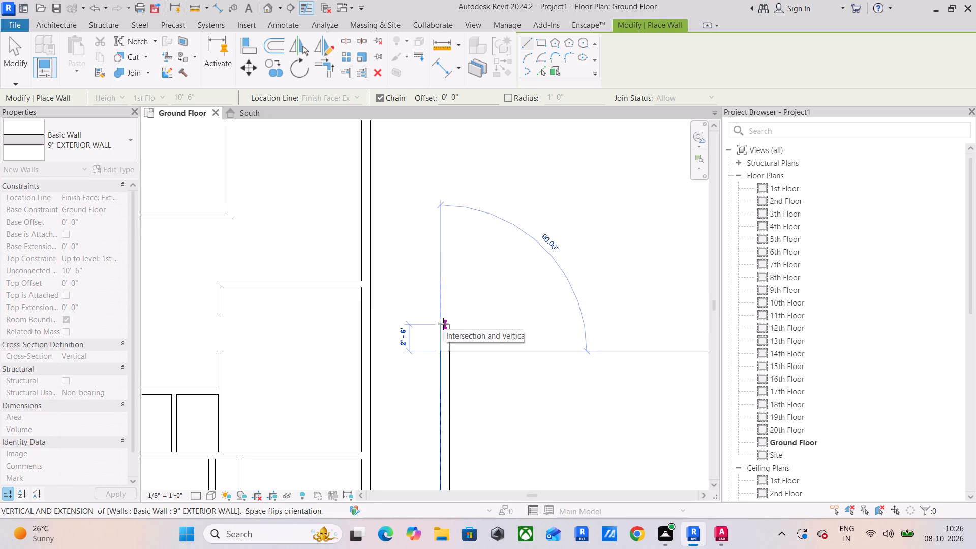
pyautogui.click(443, 324)
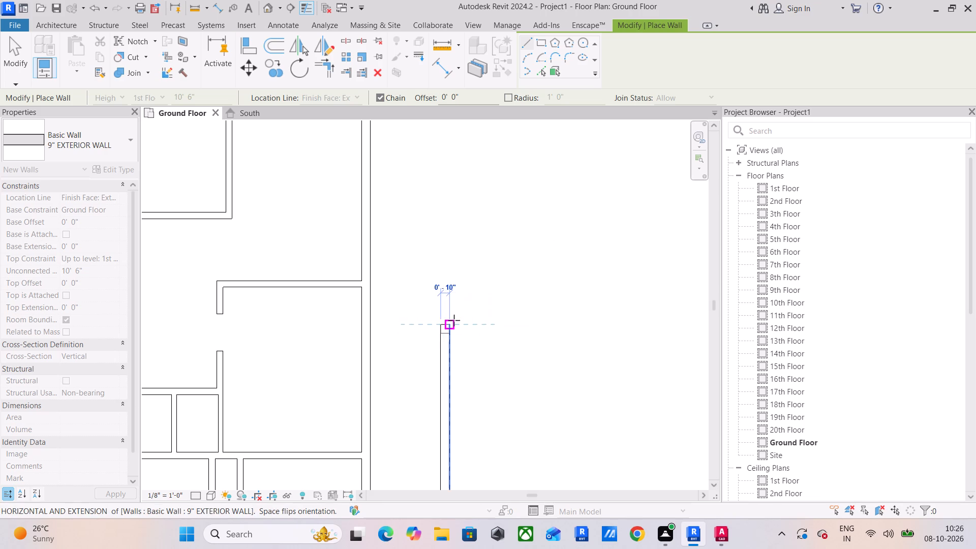
pyautogui.press('Escape')
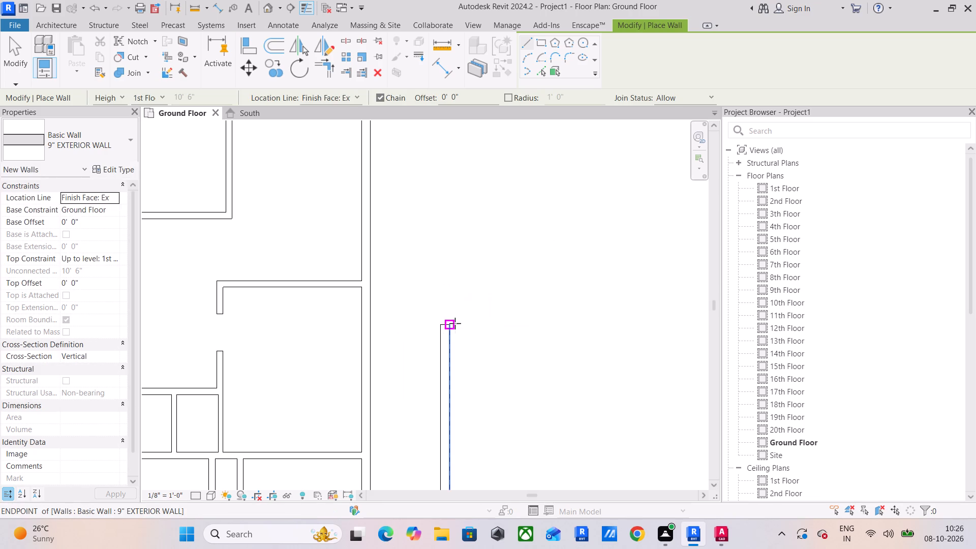
# Draw a second vertical 9" EXTERIOR WALL about 10'6" long, northward from the upper outer corner of the detached wall.
pyautogui.click(455, 323)
pyautogui.click(453, 211)
pyautogui.press('Escape')
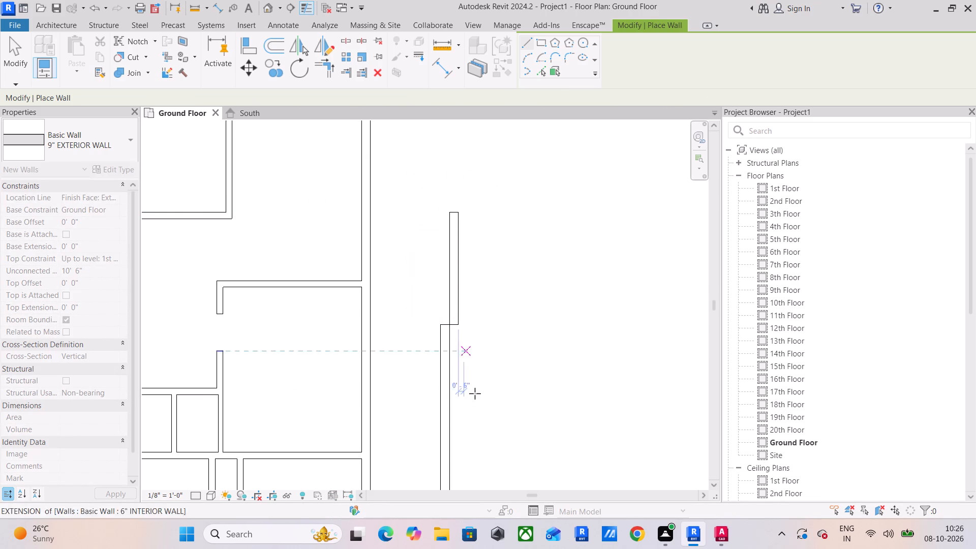
pyautogui.press('Escape')
# Delete the longer, lower detached wall outside the east side of the plan.
pyautogui.click(447, 364)
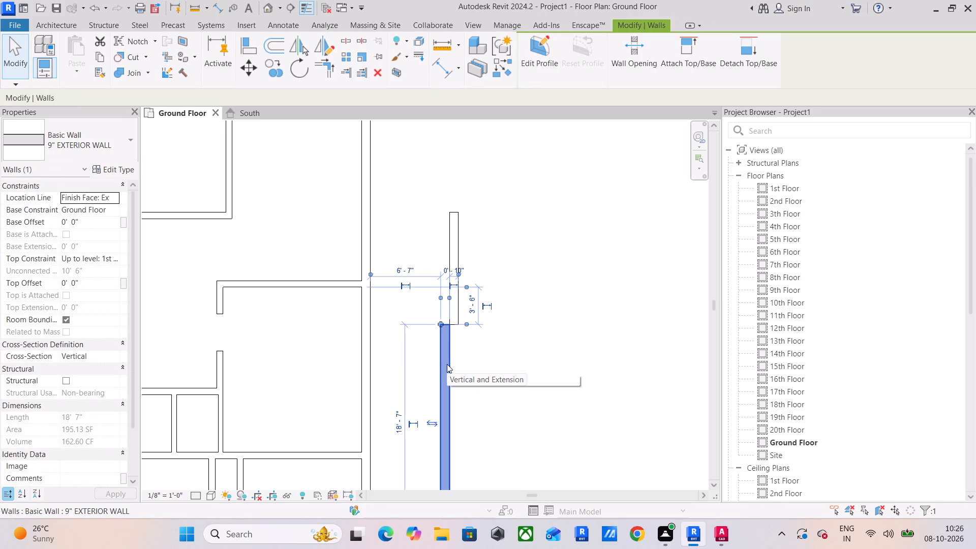
pyautogui.press('Delete')
# Flip the remaining detached wall so its thickness lies on the side facing the building.
pyautogui.click(450, 279)
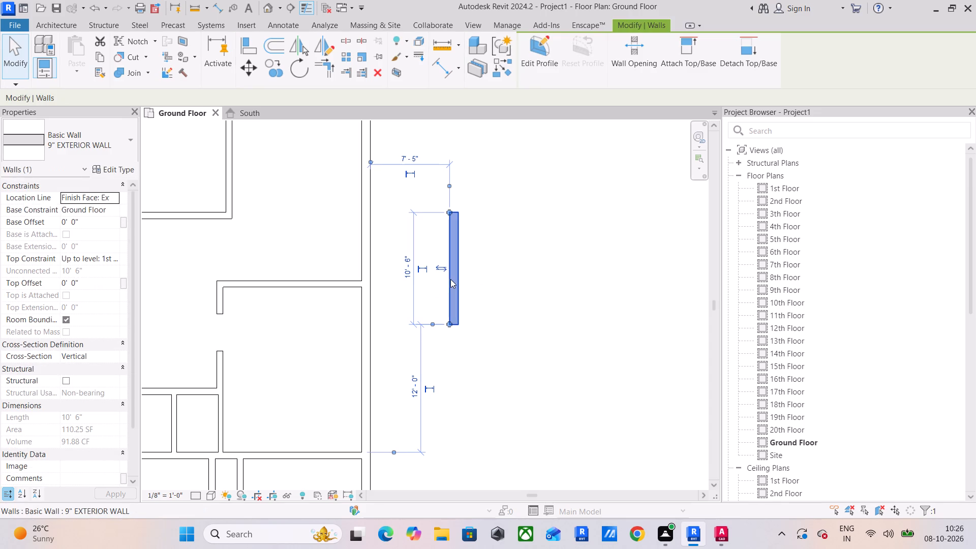
pyautogui.click(441, 272)
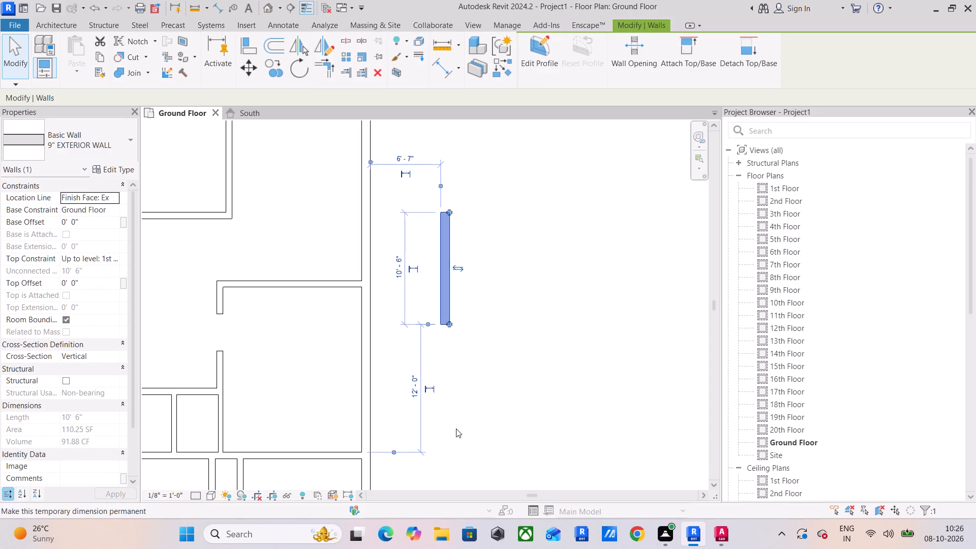
pyautogui.click(478, 410)
pyautogui.click(435, 246)
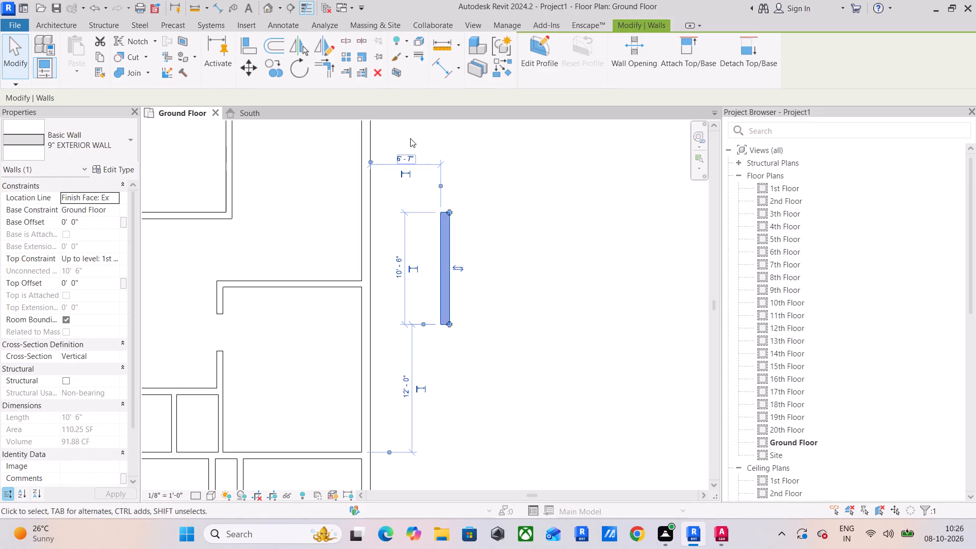
pyautogui.click(494, 241)
pyautogui.click(453, 264)
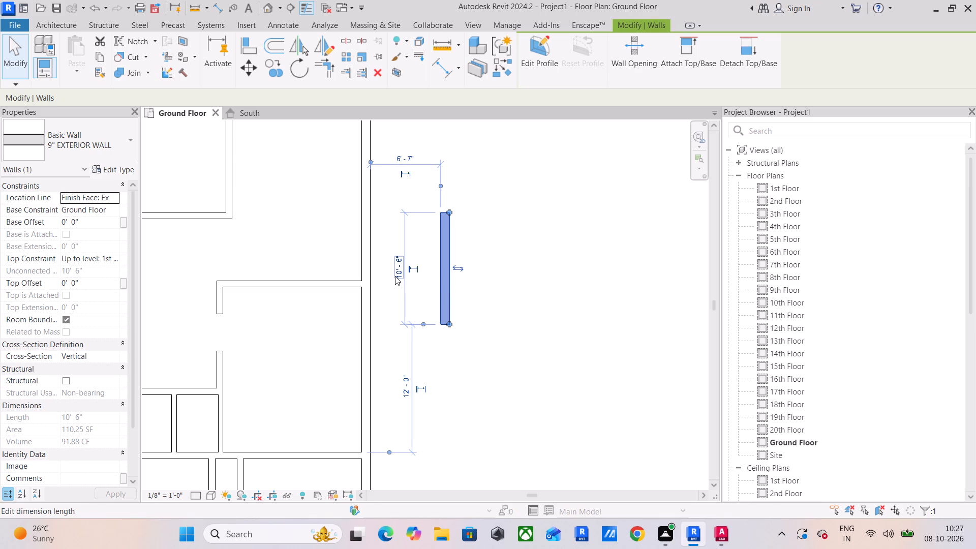
# Align the upper end of the detached wall with the outer face of the building's north exterior wall.
pyautogui.scroll(-3, 410, 274)
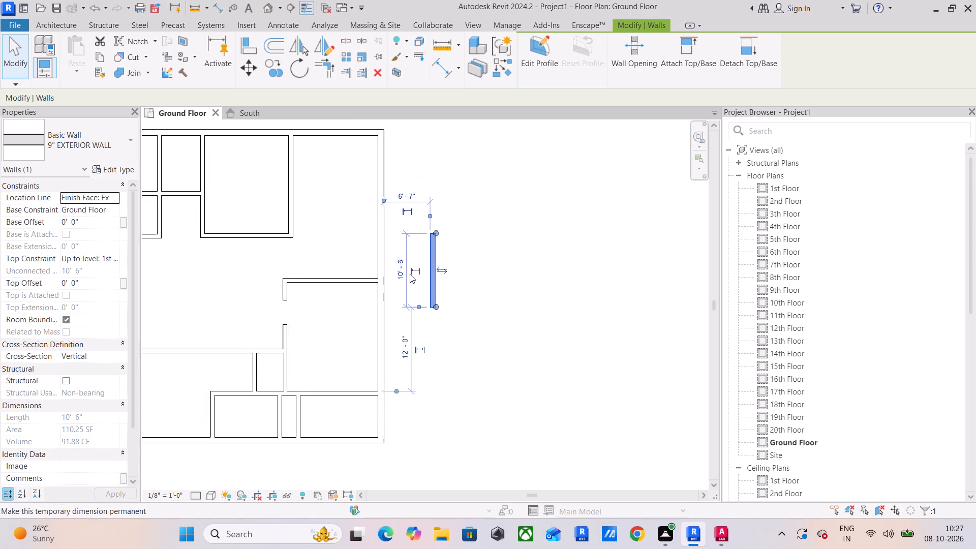
pyautogui.moveTo(410, 274); pyautogui.dragTo(356, 369, button='middle')
pyautogui.click(255, 43)
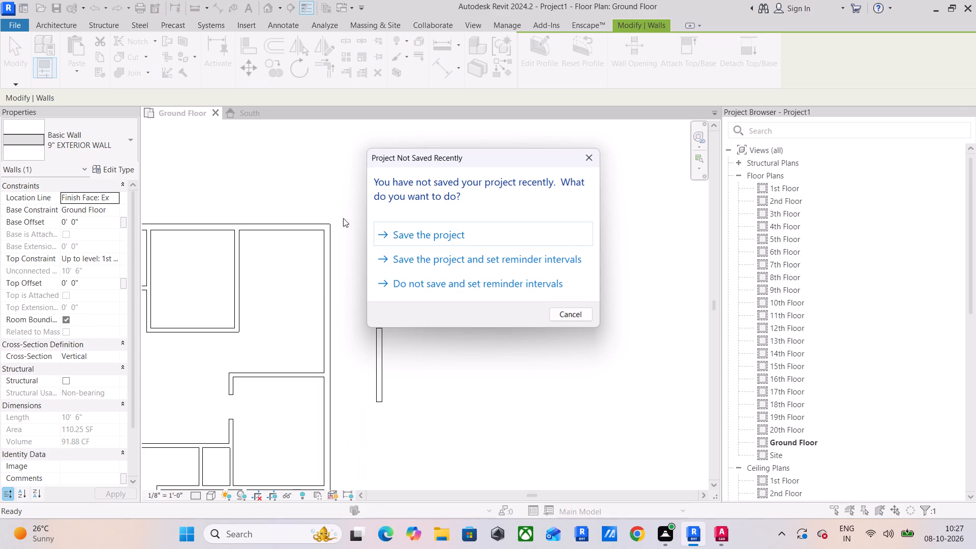
pyautogui.click(597, 161)
pyautogui.click(307, 221)
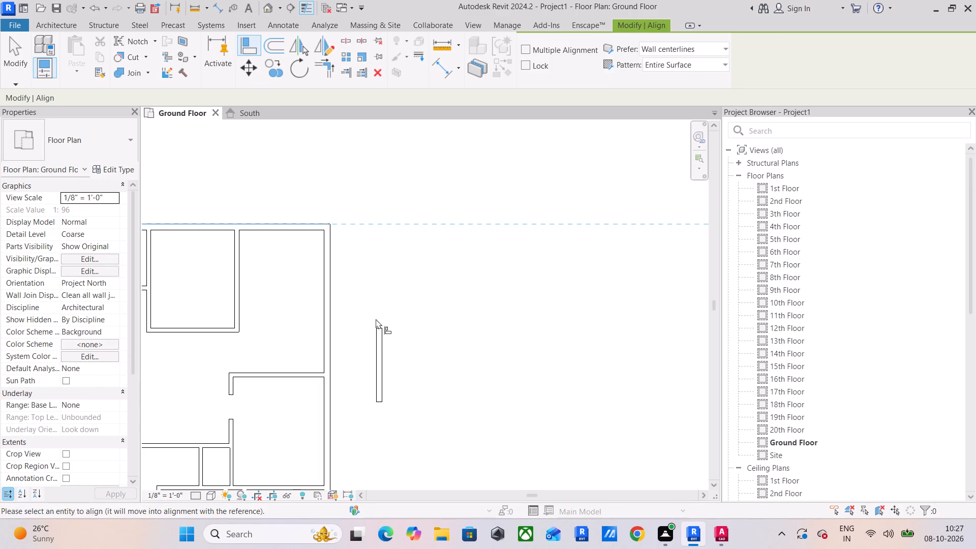
pyautogui.click(380, 326)
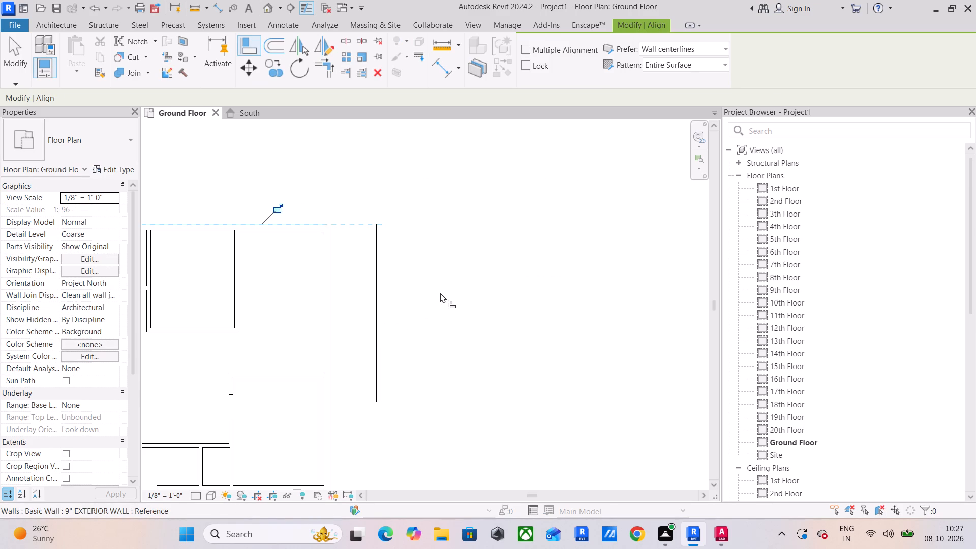
pyautogui.click(0, 58)
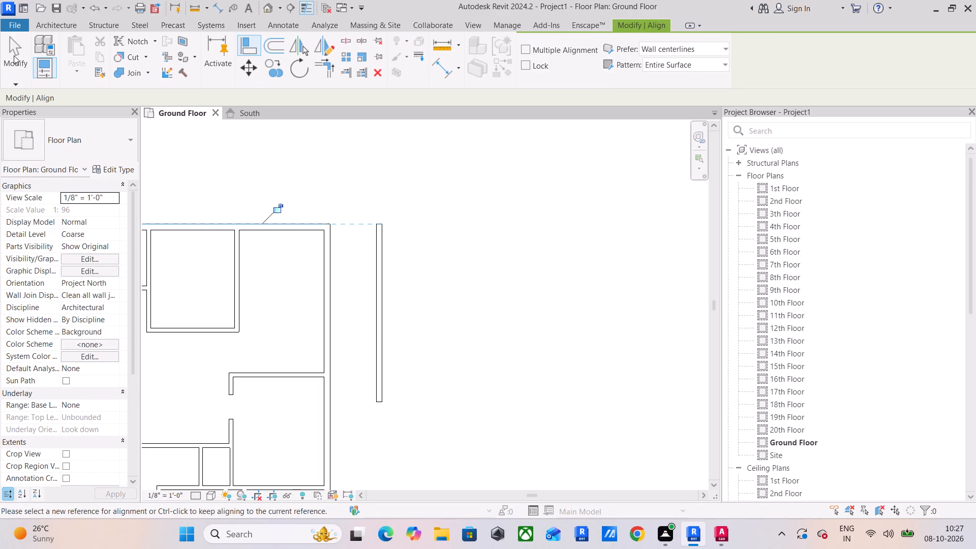
pyautogui.click(14, 55)
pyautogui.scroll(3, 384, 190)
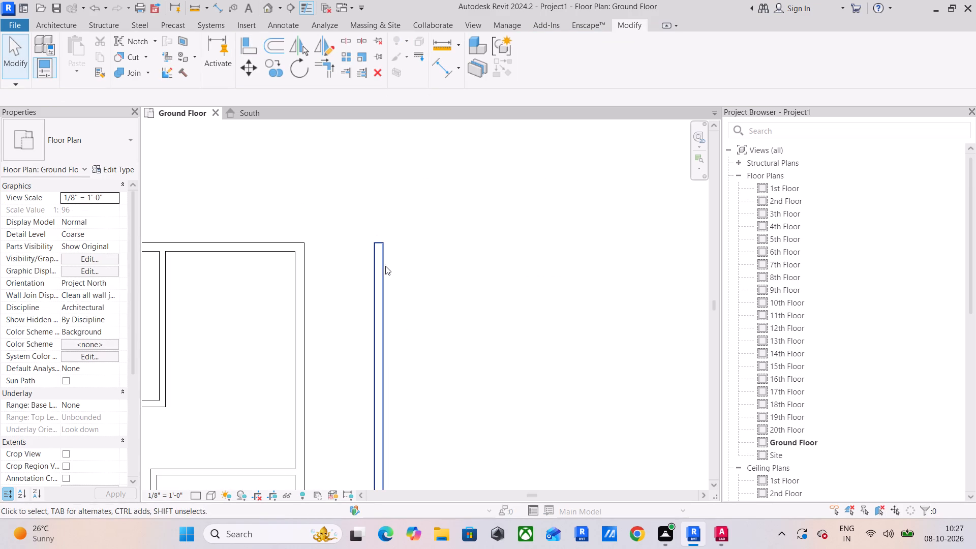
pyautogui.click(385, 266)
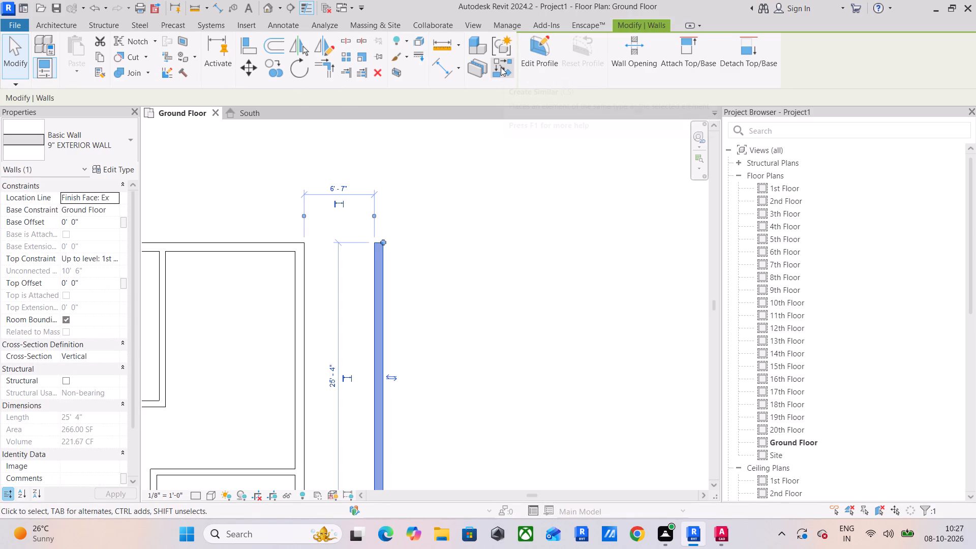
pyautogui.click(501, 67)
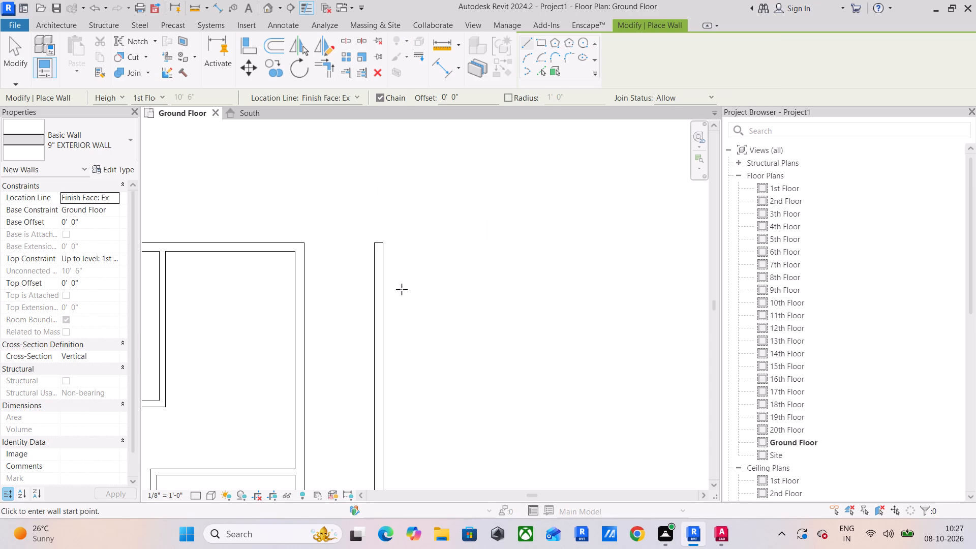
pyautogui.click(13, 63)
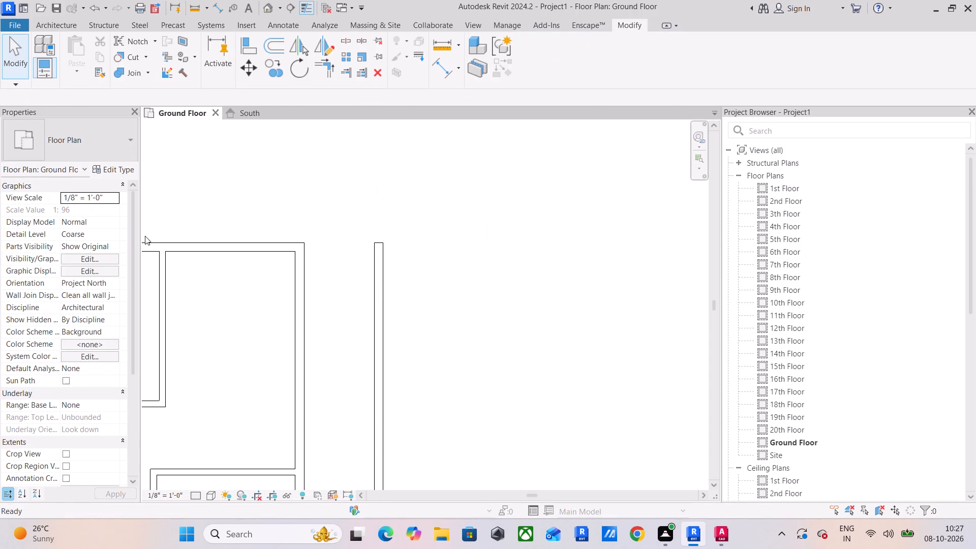
# Change the detached wall's type to 12" EXTERIOR WALL.
pyautogui.click(387, 304)
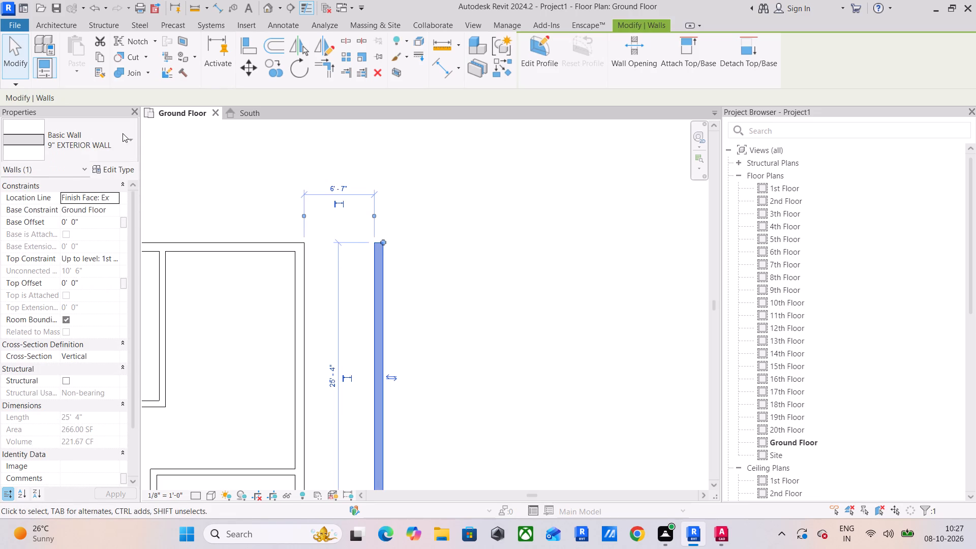
pyautogui.click(124, 131)
pyautogui.scroll(3, 70, 261)
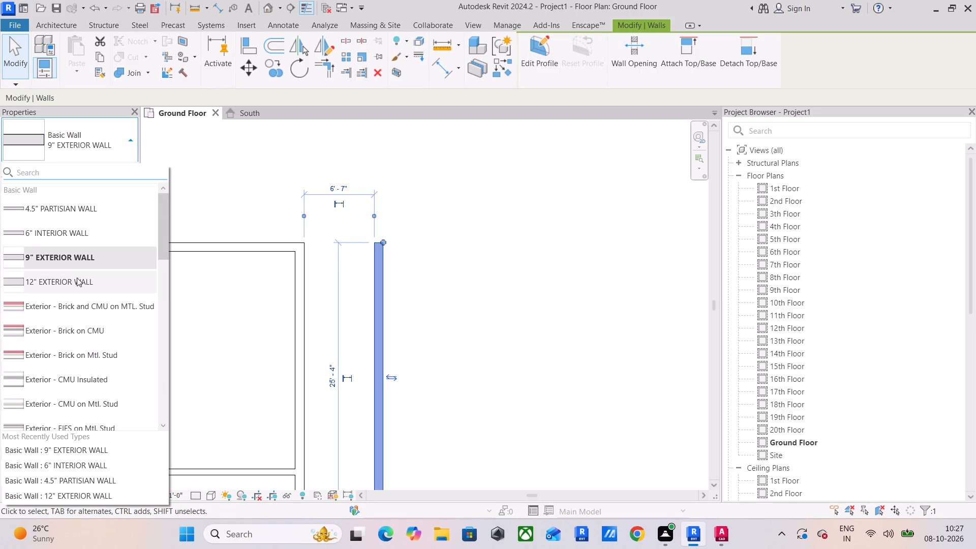
pyautogui.click(77, 278)
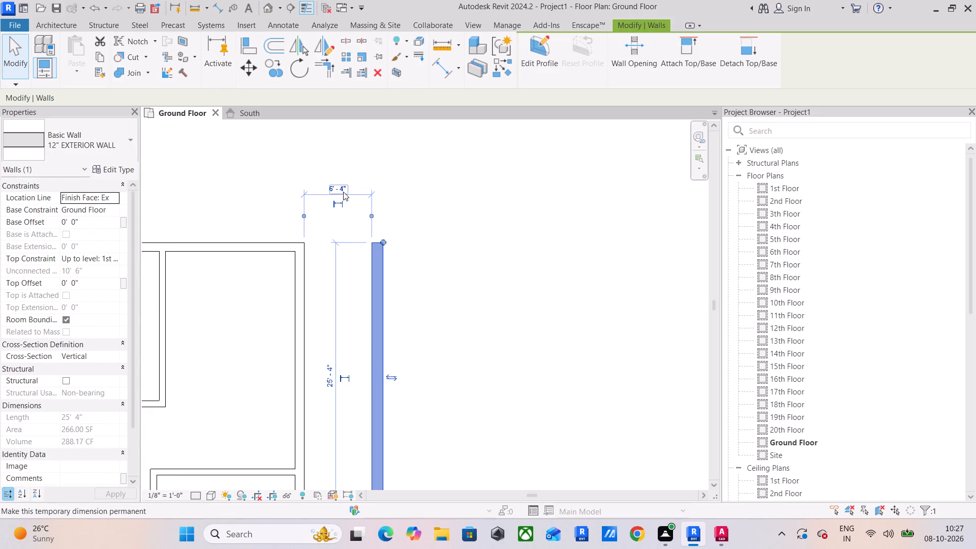
# Set the gap between the building's east outer wall and the detached 12" wall to 6'7".
pyautogui.click(343, 192)
pyautogui.write('6\'7"')
pyautogui.press('Return')
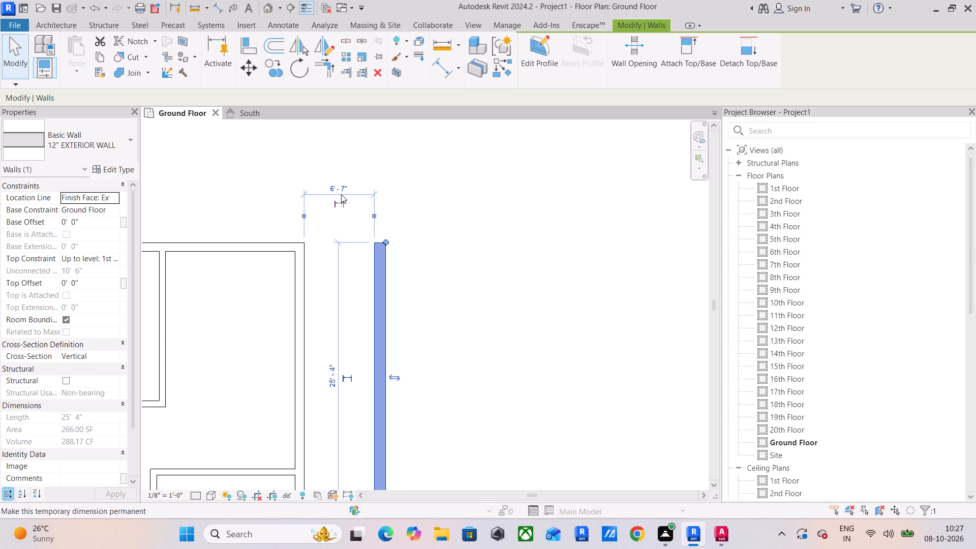
pyautogui.click(463, 310)
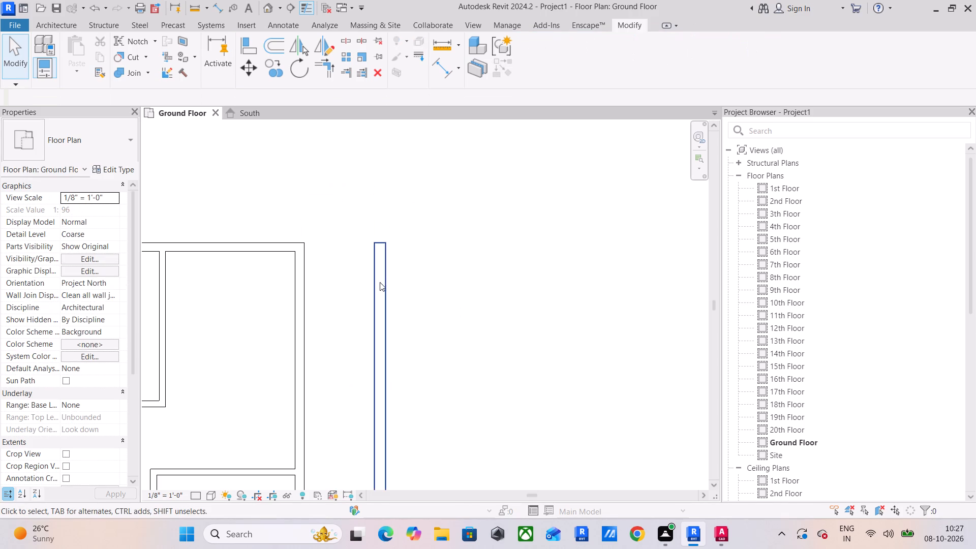
# Draw a 7' horizontal 12" EXTERIOR WALL running outward from the upper outer corner of the detached wall.
pyautogui.click(379, 282)
pyautogui.click(501, 79)
pyautogui.click(502, 65)
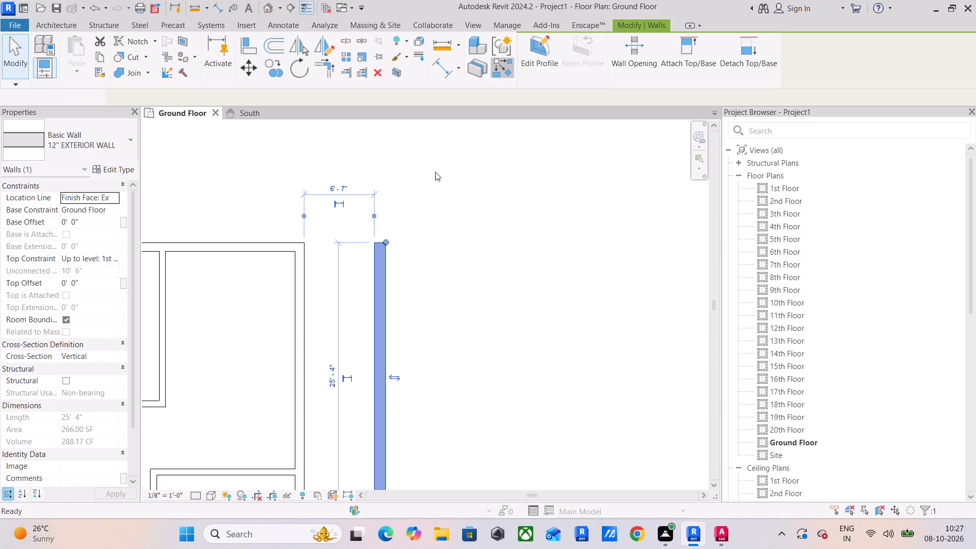
pyautogui.moveTo(388, 238); pyautogui.dragTo(404, 243)
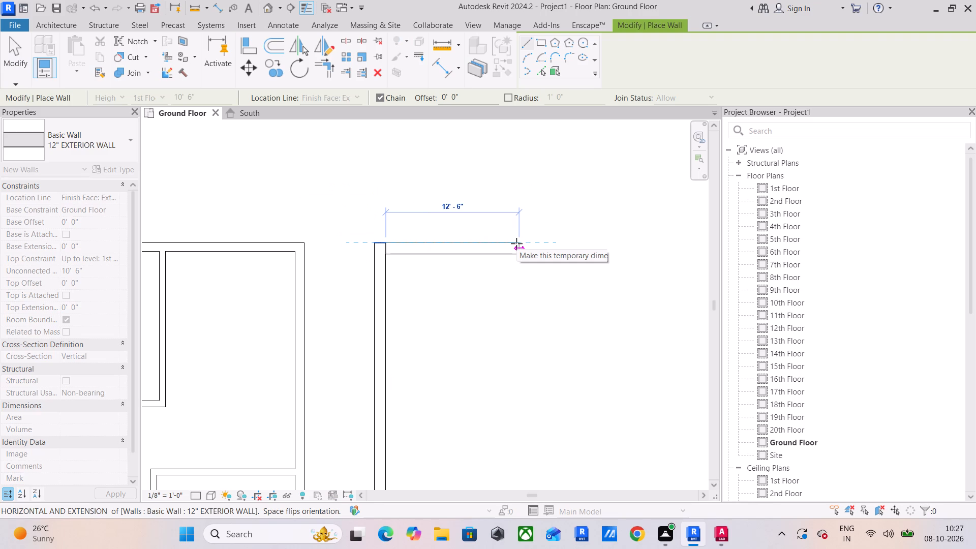
pyautogui.write("7'")
pyautogui.press('Return')
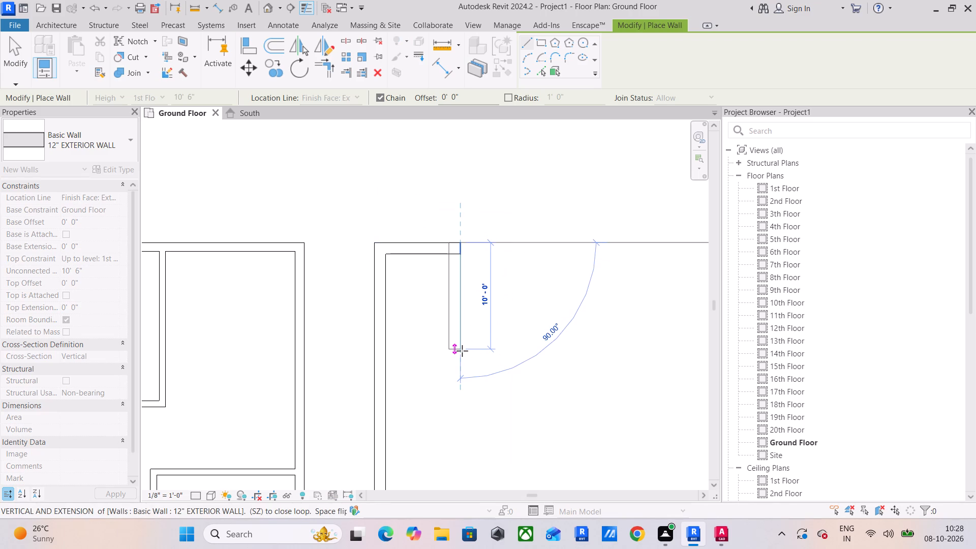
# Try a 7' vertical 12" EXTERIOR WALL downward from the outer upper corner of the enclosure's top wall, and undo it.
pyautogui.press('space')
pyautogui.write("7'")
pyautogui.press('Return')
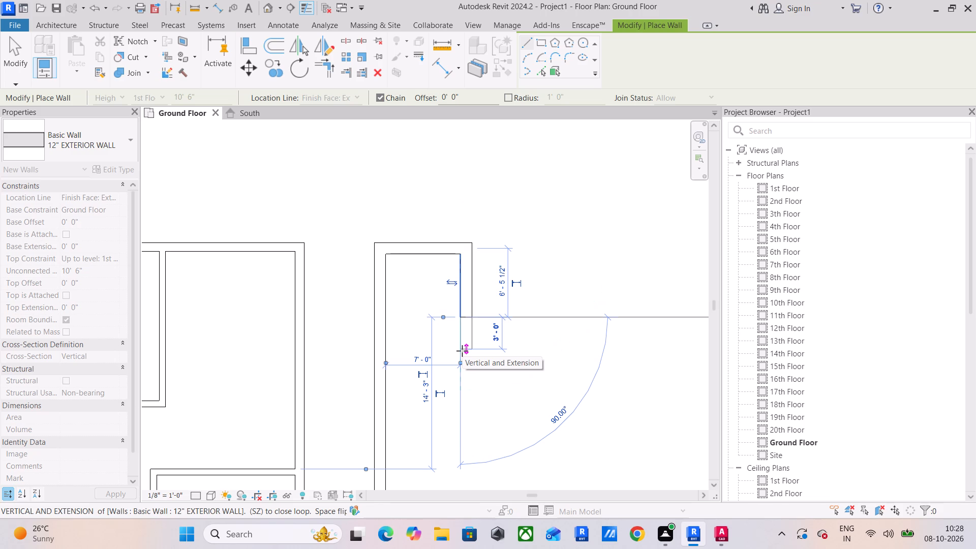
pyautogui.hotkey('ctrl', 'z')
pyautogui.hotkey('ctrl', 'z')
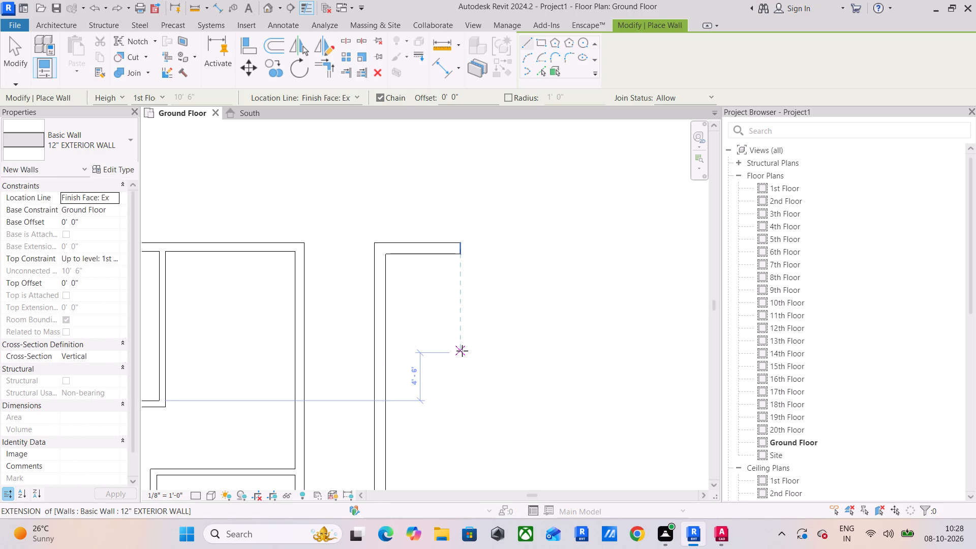
# Draw a 7' vertical 12" EXTERIOR WALL downward from the inner corner at the outer end of the enclosure's top wall.
pyautogui.click(462, 256)
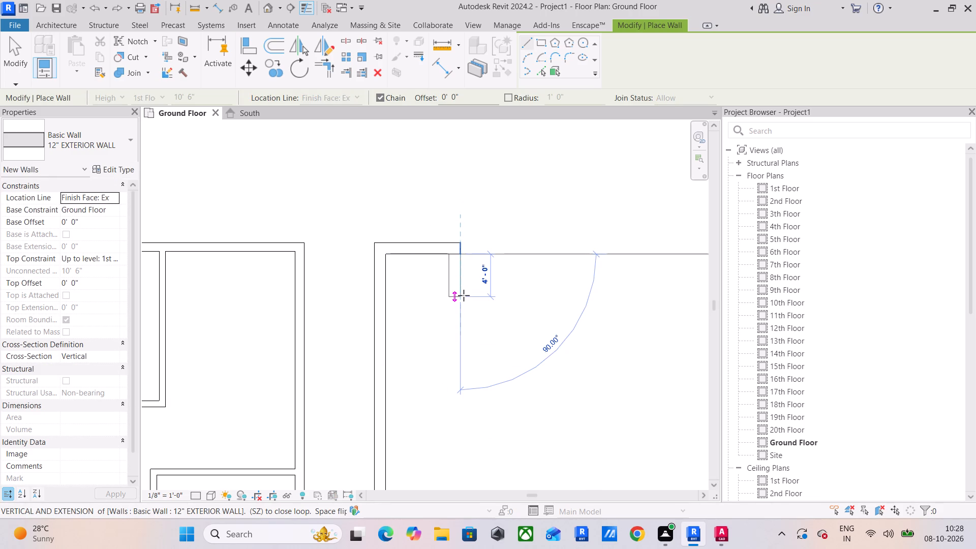
pyautogui.press('space')
pyautogui.write("7'")
pyautogui.press('Return')
pyautogui.press('Escape')
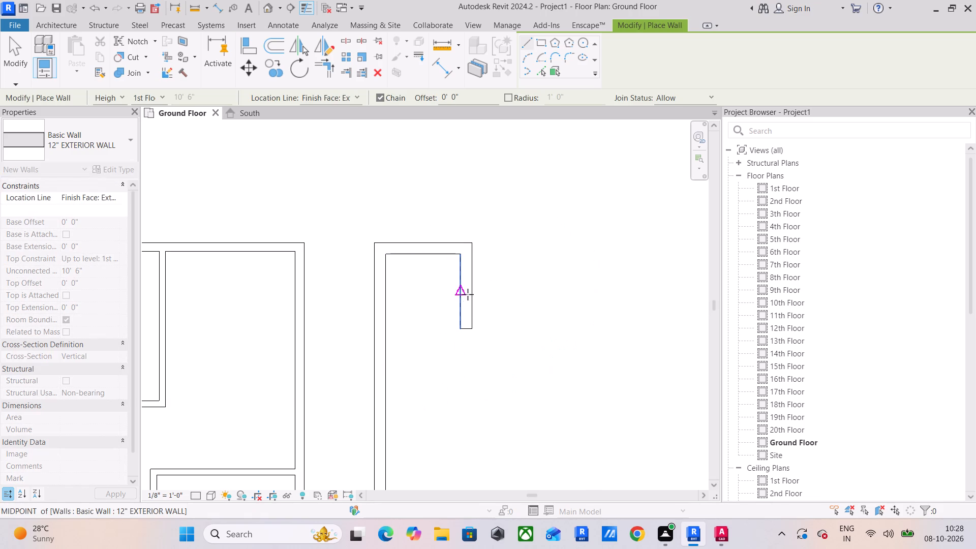
# Dimension the enclosure's clear inner width and the inner length of its new vertical wall.
pyautogui.click(438, 70)
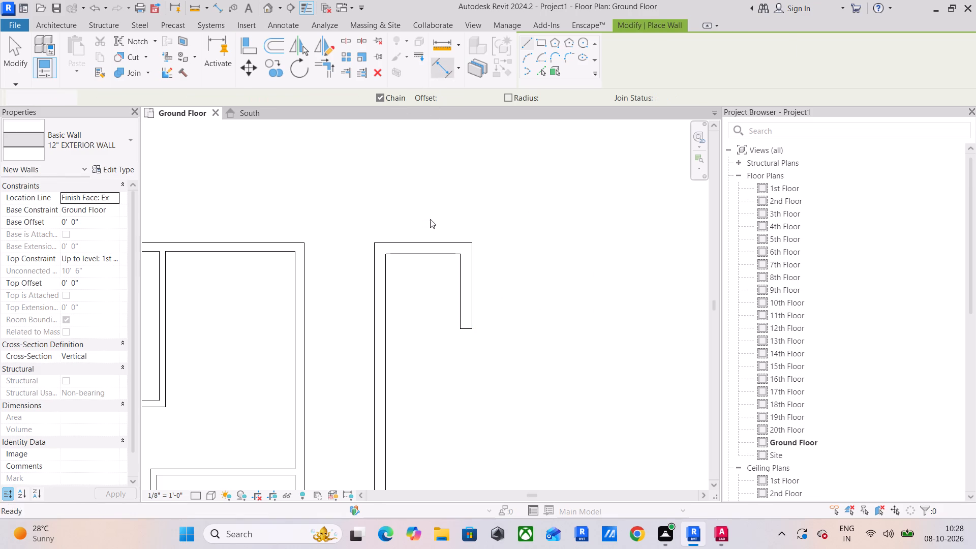
pyautogui.click(383, 282)
pyautogui.click(458, 283)
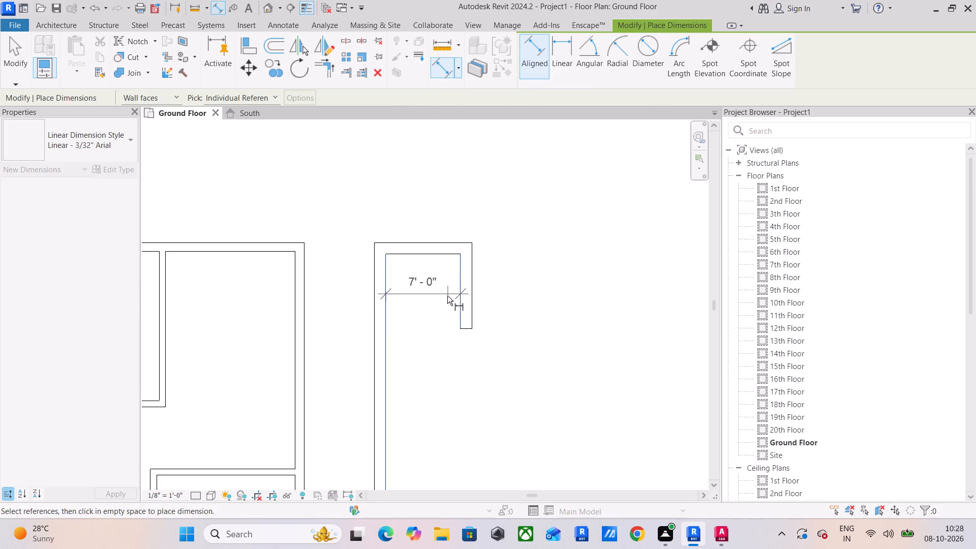
pyautogui.click(447, 296)
pyautogui.click(466, 329)
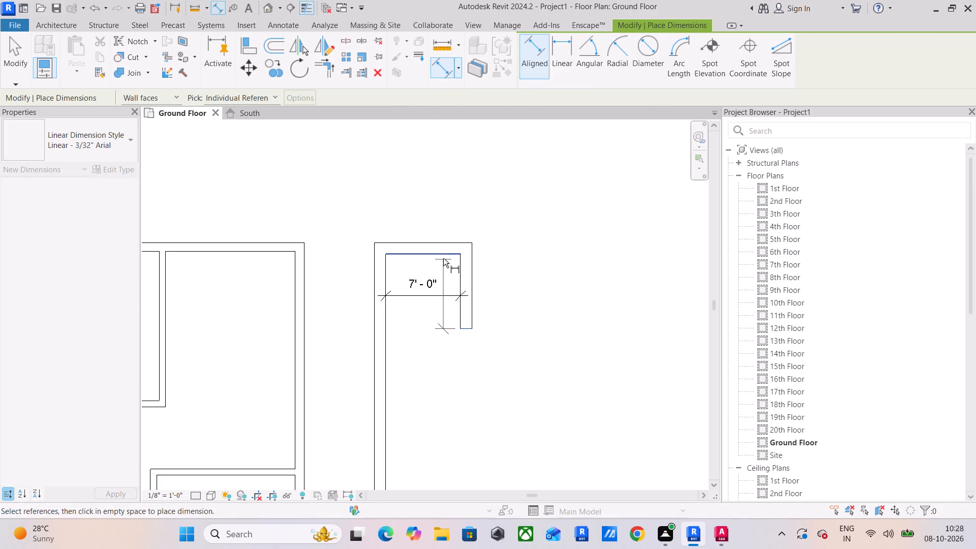
pyautogui.click(443, 256)
pyautogui.click(456, 280)
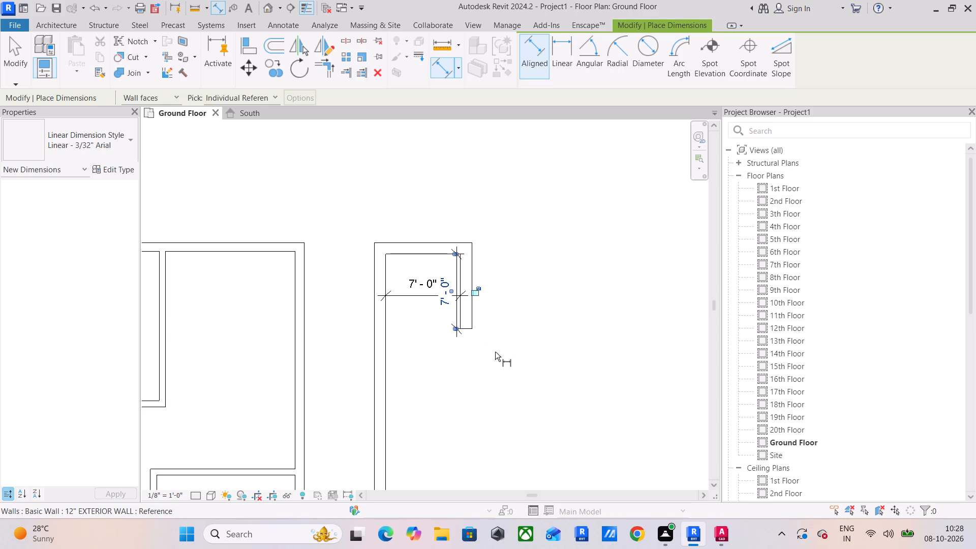
pyautogui.press('Escape')
pyautogui.press('Escape')
pyautogui.press('Escape')
pyautogui.press('Escape')
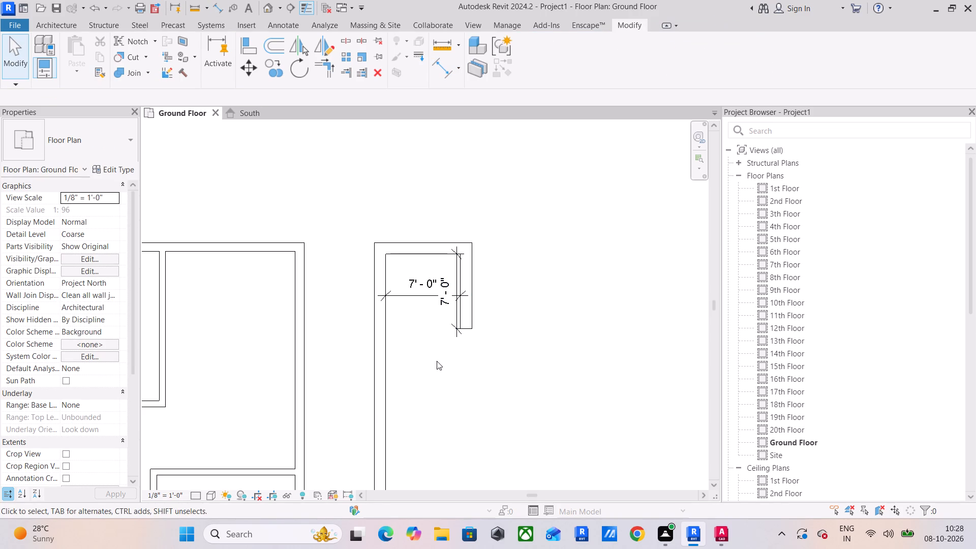
# Close the enclosure with a 7' horizontal 12" EXTERIOR WALL from the vertical wall's lower inner corner to the detached wall, thickness facing outward.
pyautogui.click(469, 325)
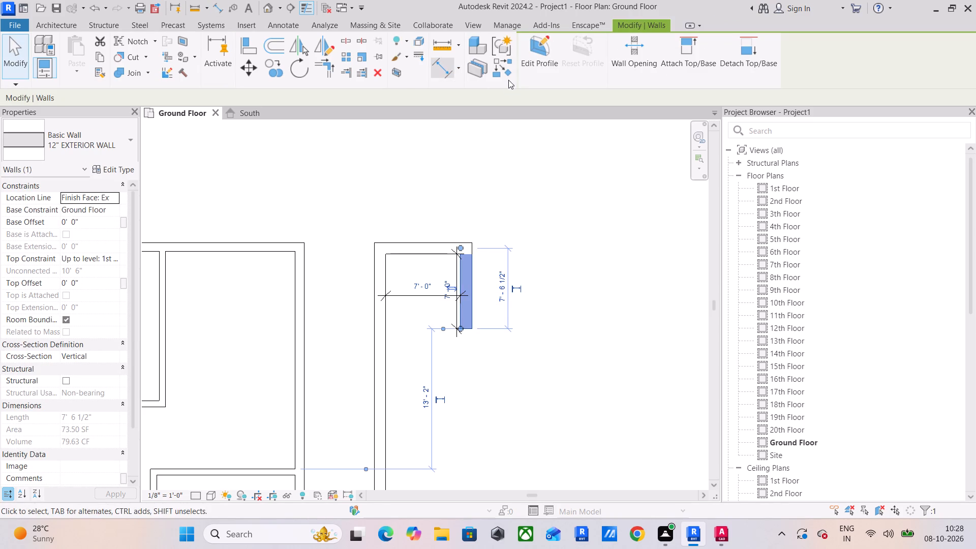
pyautogui.click(508, 75)
pyautogui.scroll(4, 460, 330)
pyautogui.click(464, 328)
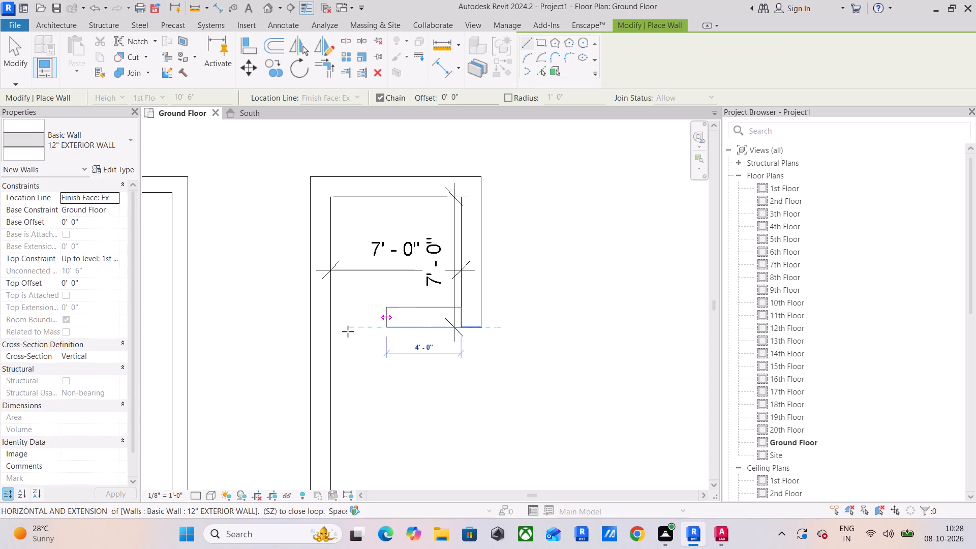
pyautogui.press('space')
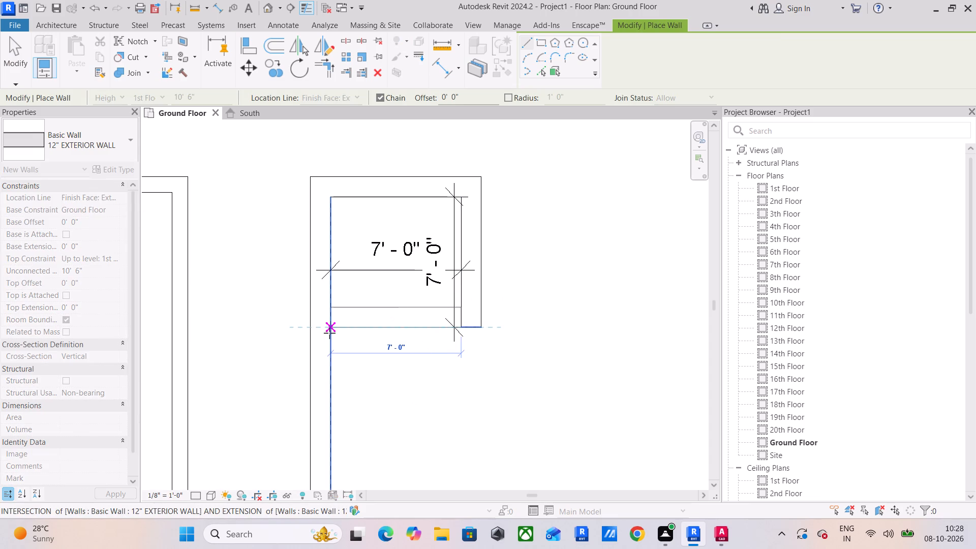
pyautogui.click(329, 333)
pyautogui.press('Escape')
pyautogui.press('Escape')
pyautogui.press('Escape')
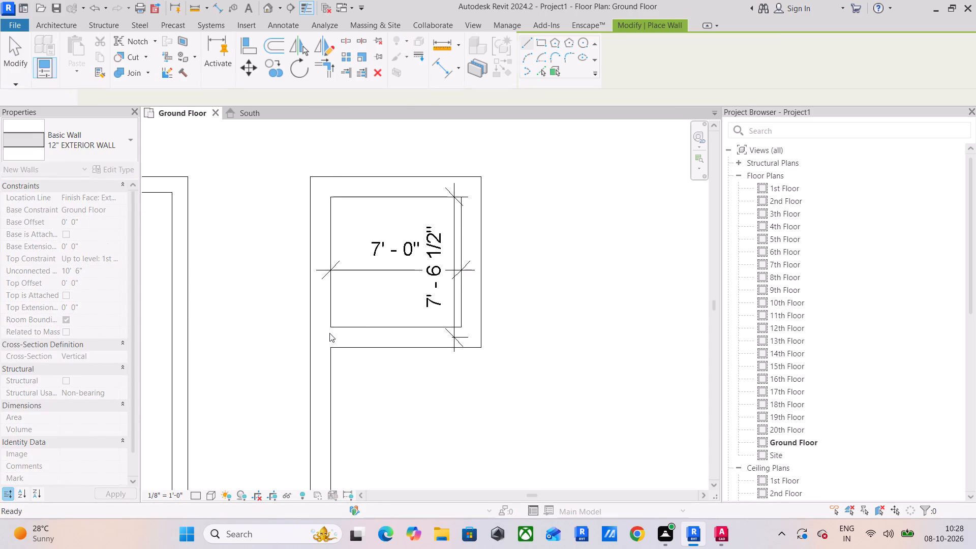
pyautogui.press('Escape')
# Move the vertical dimension's lower witness line to the inner face of the enclosure's bottom wall.
pyautogui.scroll(4, 452, 285)
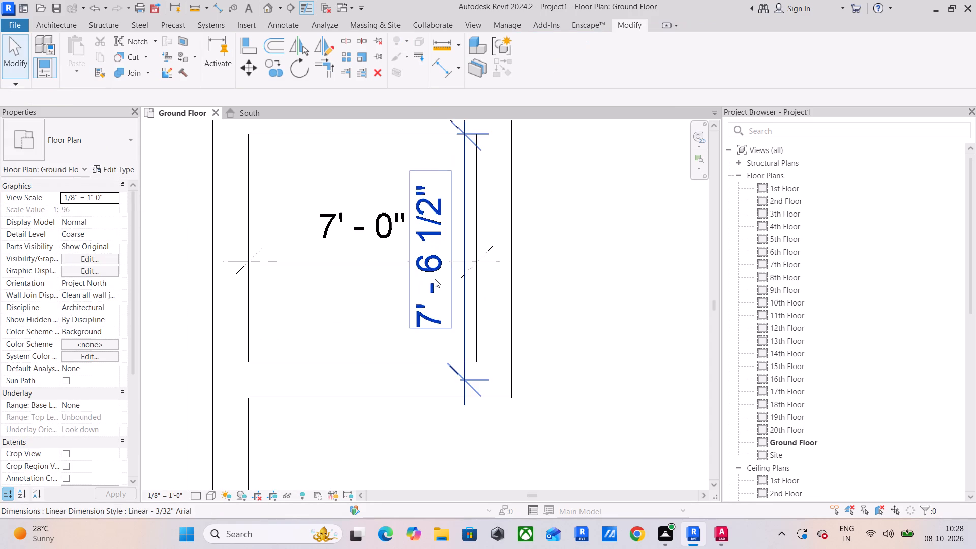
pyautogui.click(428, 287)
pyautogui.click(373, 363)
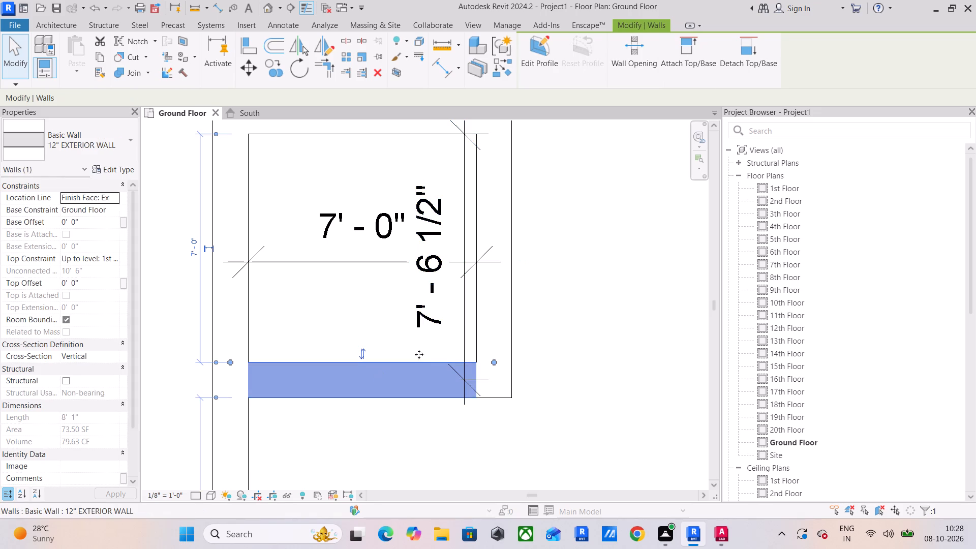
pyautogui.click(388, 466)
pyautogui.click(344, 370)
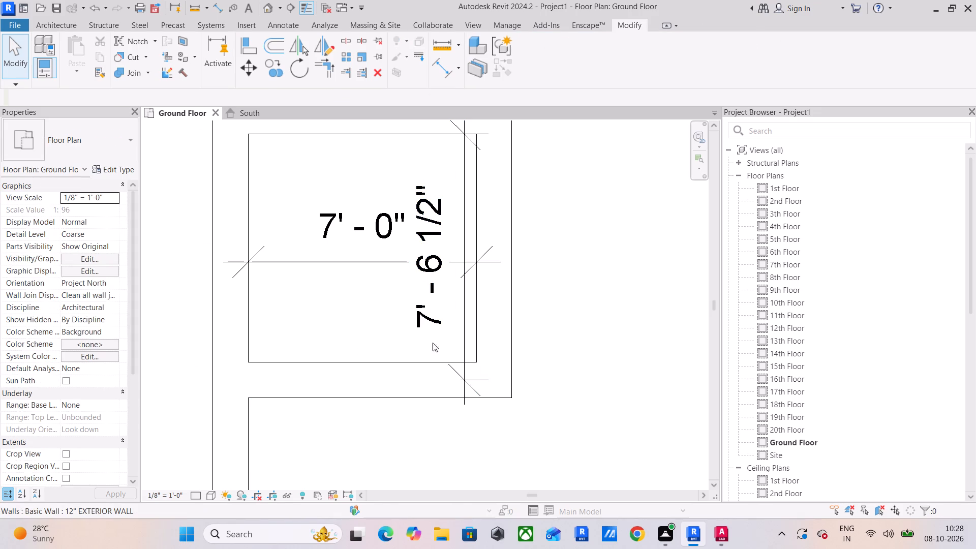
pyautogui.click(414, 378)
pyautogui.click(558, 429)
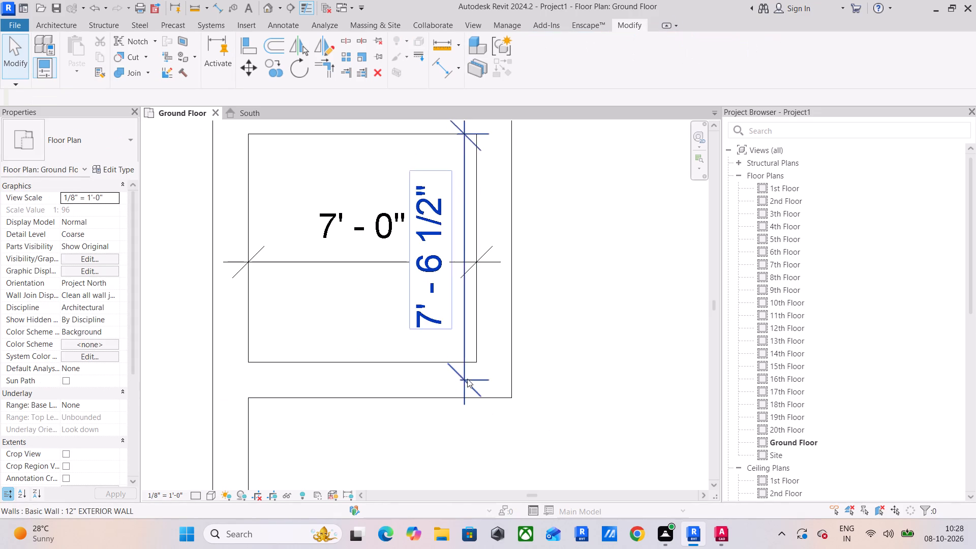
pyautogui.scroll(3, 467, 379)
pyautogui.click(463, 333)
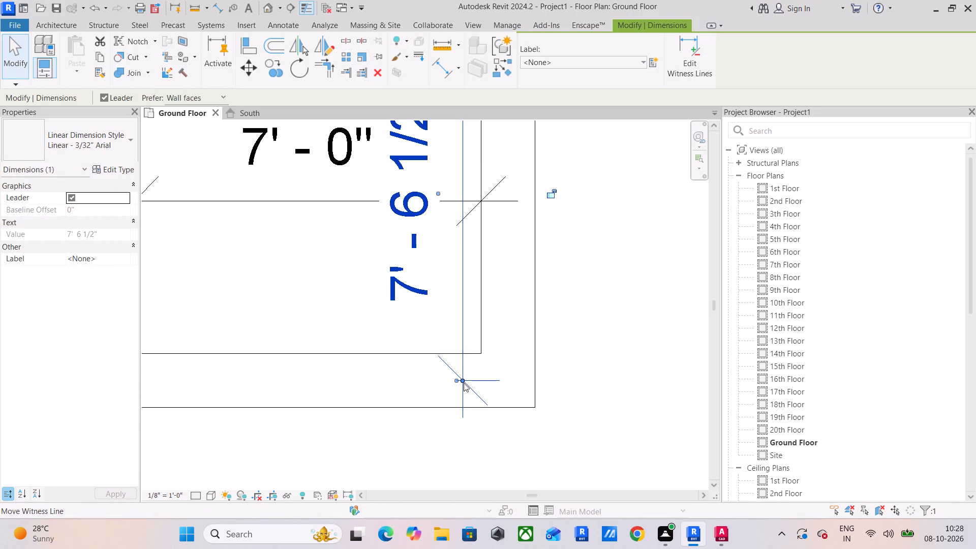
pyautogui.moveTo(464, 381); pyautogui.dragTo(466, 353)
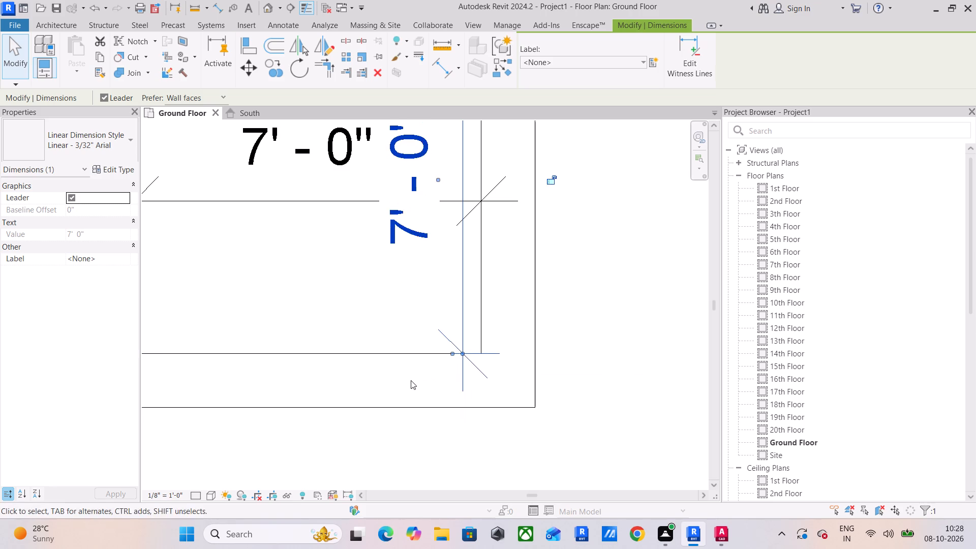
pyautogui.scroll(-4, 412, 378)
pyautogui.click(577, 348)
# Delete the vertical and horizontal dimensions inside the enclosure.
pyautogui.scroll(-2, 549, 355)
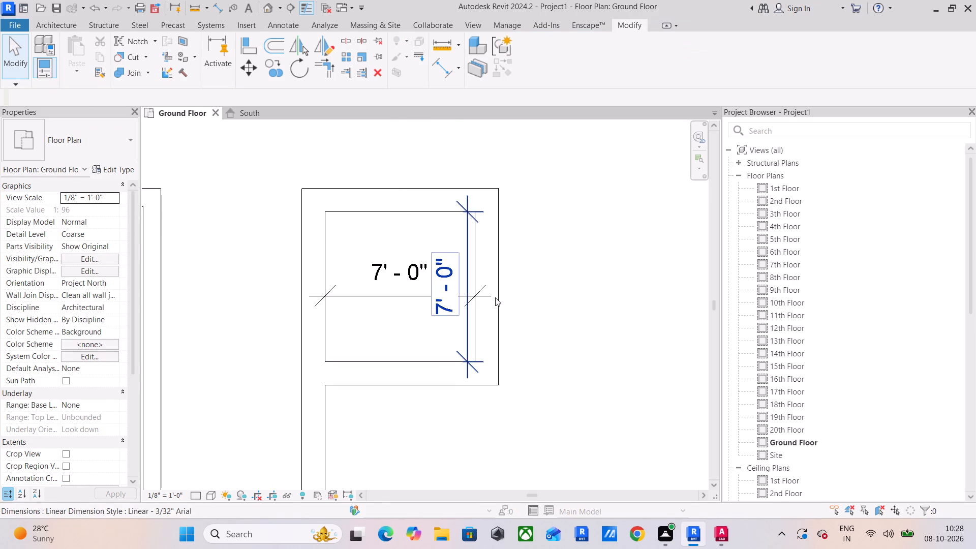
pyautogui.click(443, 265)
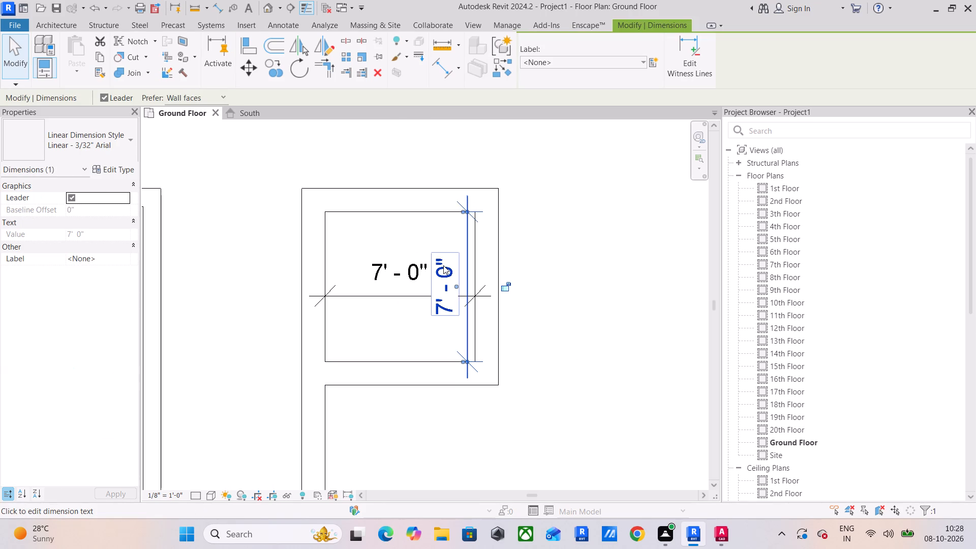
pyautogui.press('Delete')
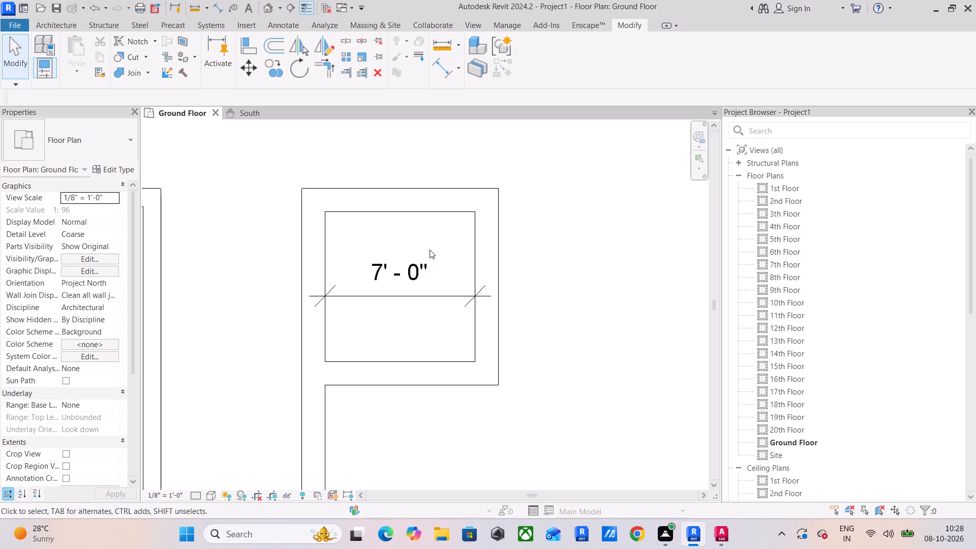
pyautogui.click(411, 269)
pyautogui.press('Delete')
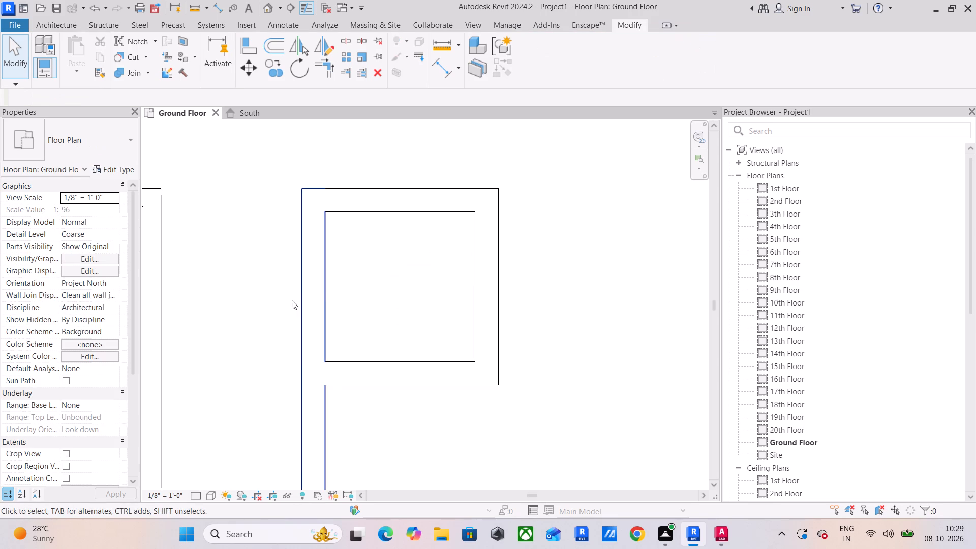
# Copy the enclosure's top, outer and bottom walls twice eastward, corner to corner, to form three adjoining enclosures in a row.
pyautogui.click(518, 170)
pyautogui.moveTo(528, 150); pyautogui.dragTo(419, 410)
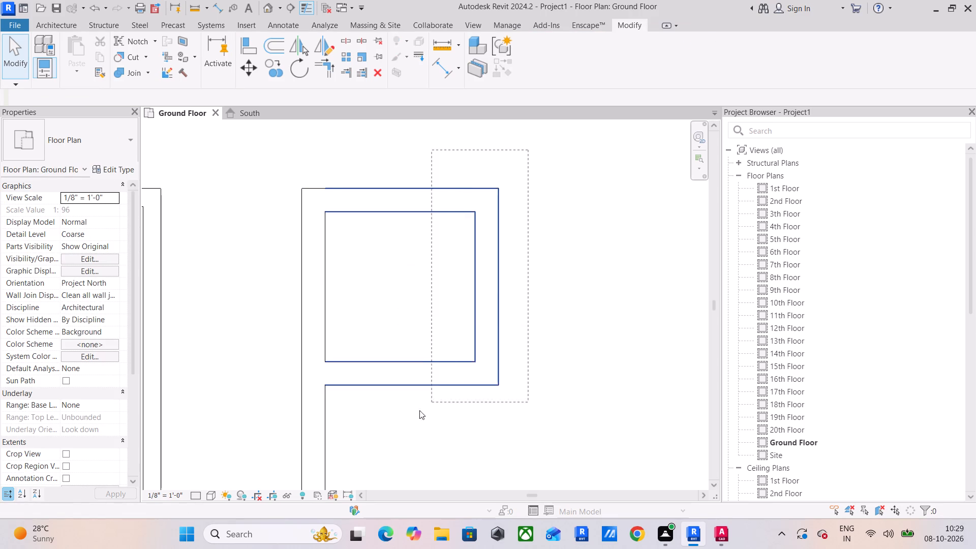
pyautogui.moveTo(419, 410); pyautogui.dragTo(416, 412)
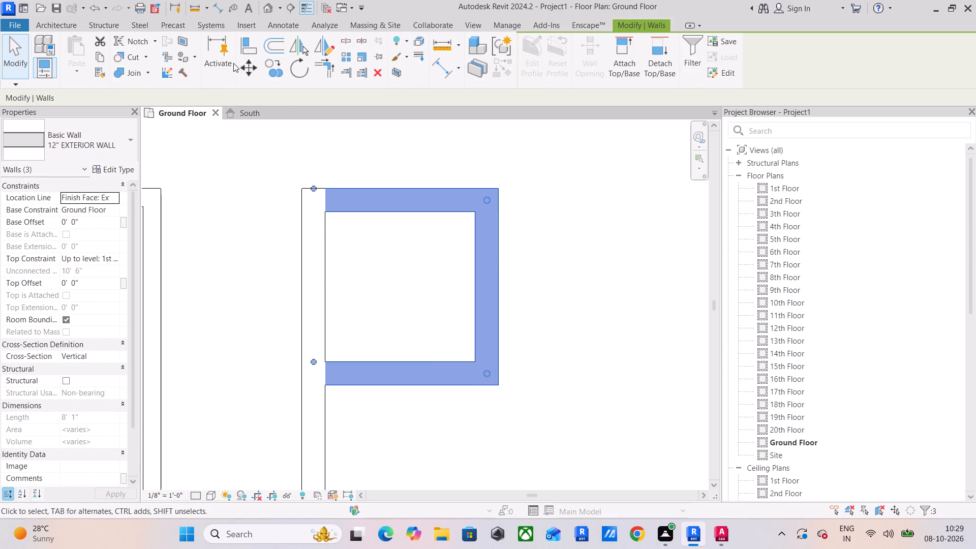
pyautogui.click(269, 64)
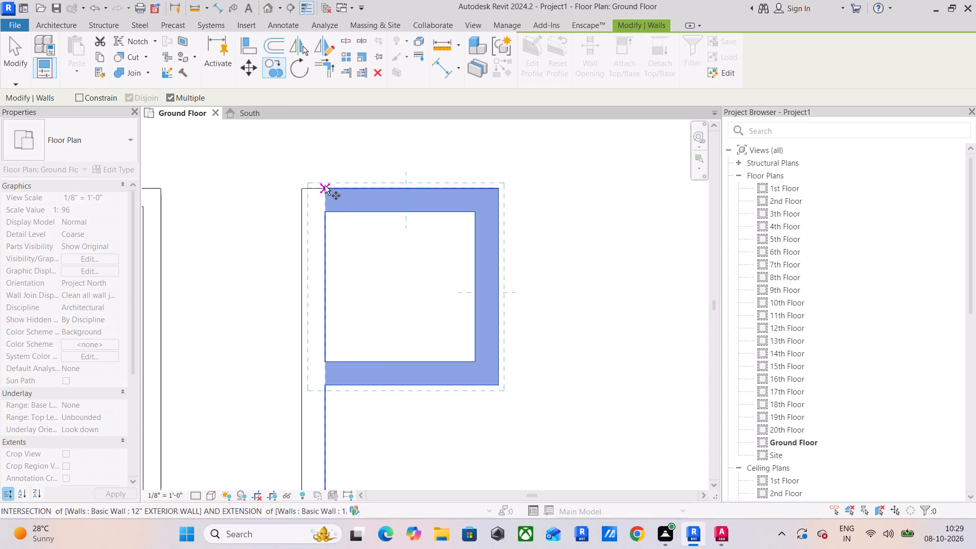
pyautogui.click(325, 186)
pyautogui.click(497, 192)
pyautogui.moveTo(613, 216); pyautogui.dragTo(330, 237, button='middle')
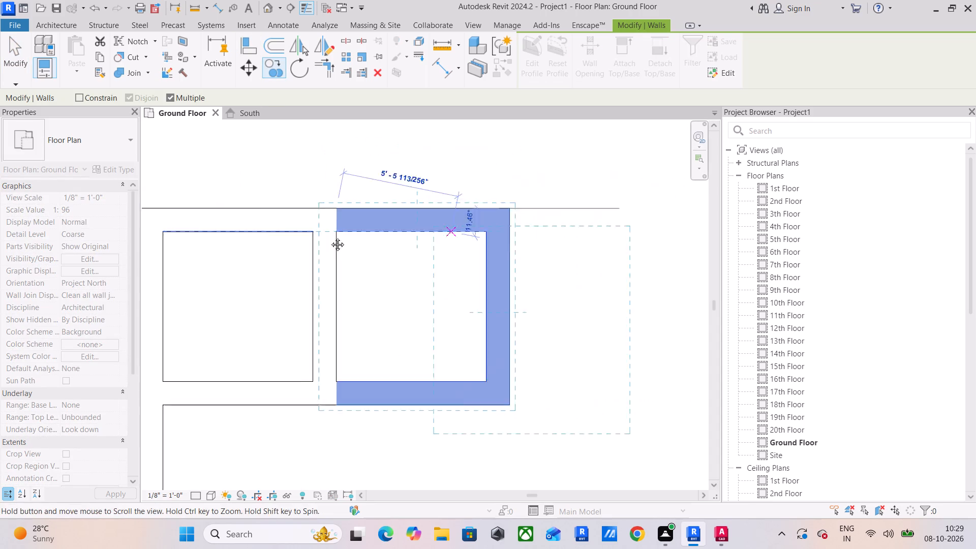
pyautogui.moveTo(330, 237); pyautogui.dragTo(233, 236, button='middle')
pyautogui.click(289, 207)
pyautogui.scroll(-4, 352, 223)
pyautogui.moveTo(352, 223); pyautogui.dragTo(410, 226, button='middle')
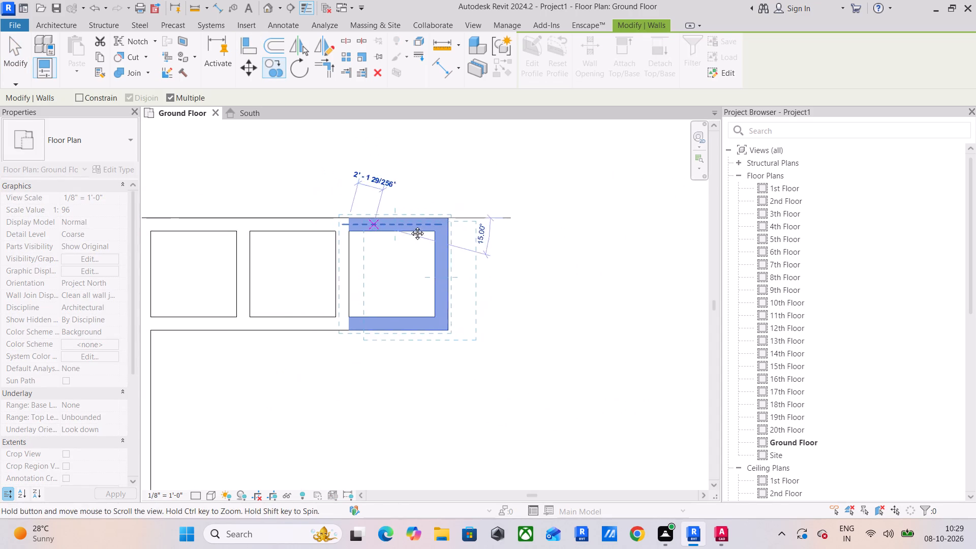
pyautogui.moveTo(410, 226); pyautogui.dragTo(464, 226, button='middle')
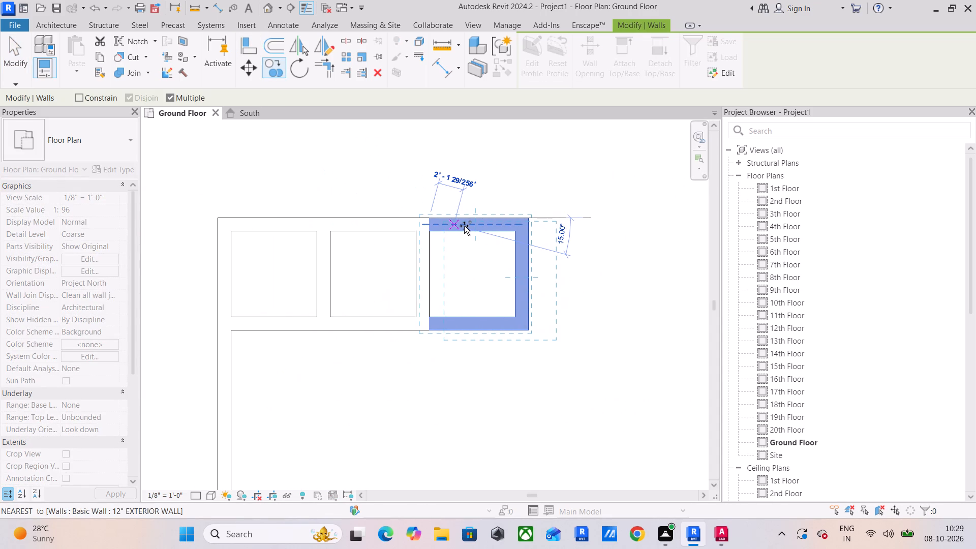
pyautogui.press('Escape')
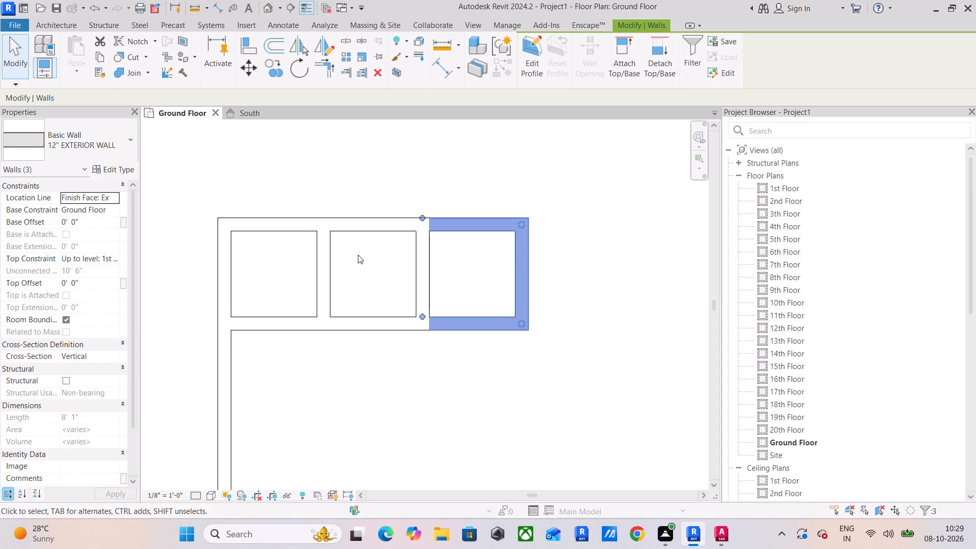
pyautogui.click(599, 273)
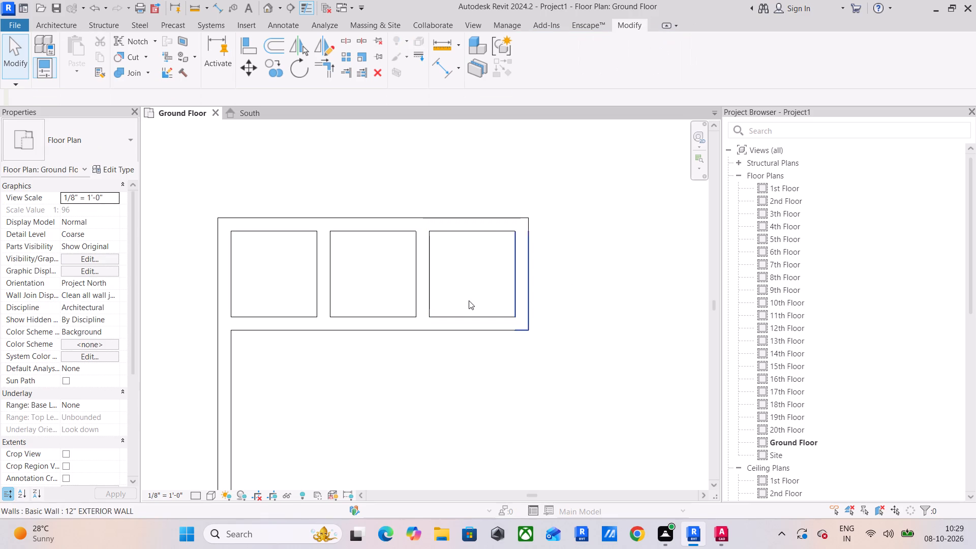
# Draw a detail line 2'6" up from the 6" interior wall's upper corner at the building's east wall, continuing with a short horizontal line eastward.
pyautogui.scroll(-4, 470, 301)
pyautogui.moveTo(470, 302); pyautogui.dragTo(454, 226, button='middle')
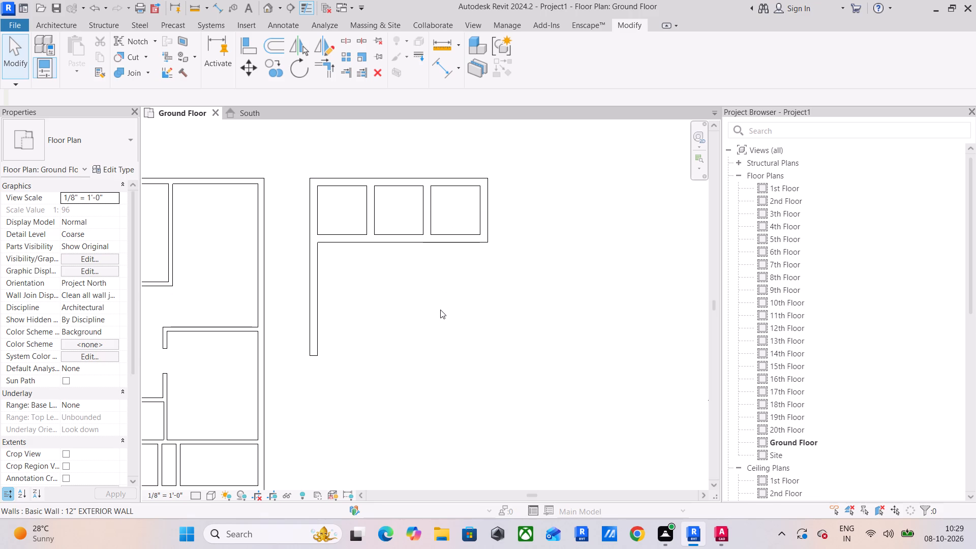
pyautogui.middleClick(372, 348)
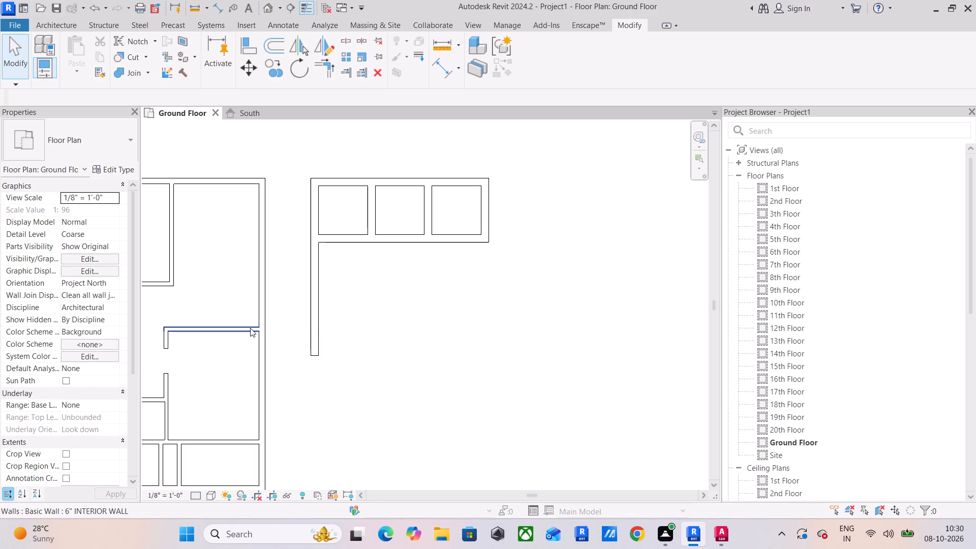
pyautogui.scroll(6, 250, 328)
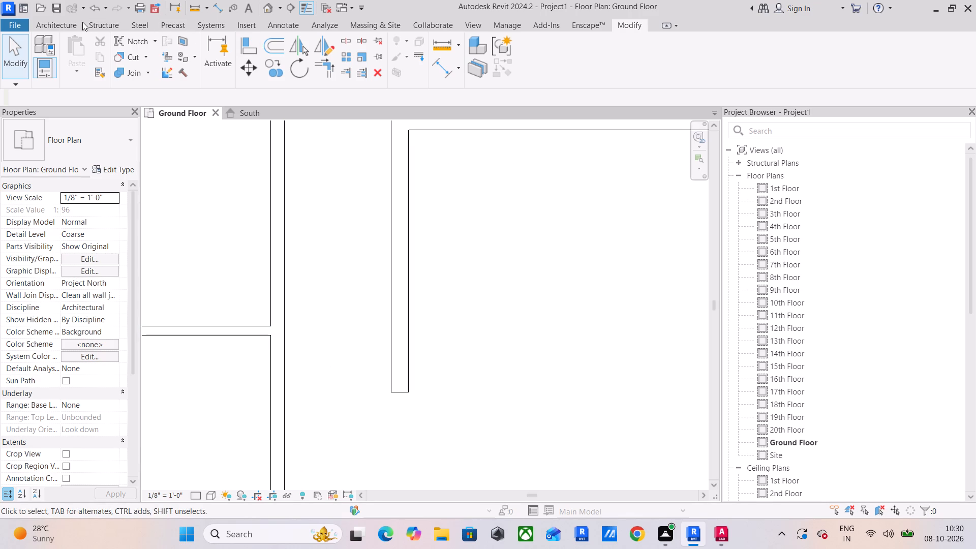
pyautogui.click(268, 29)
pyautogui.click(273, 39)
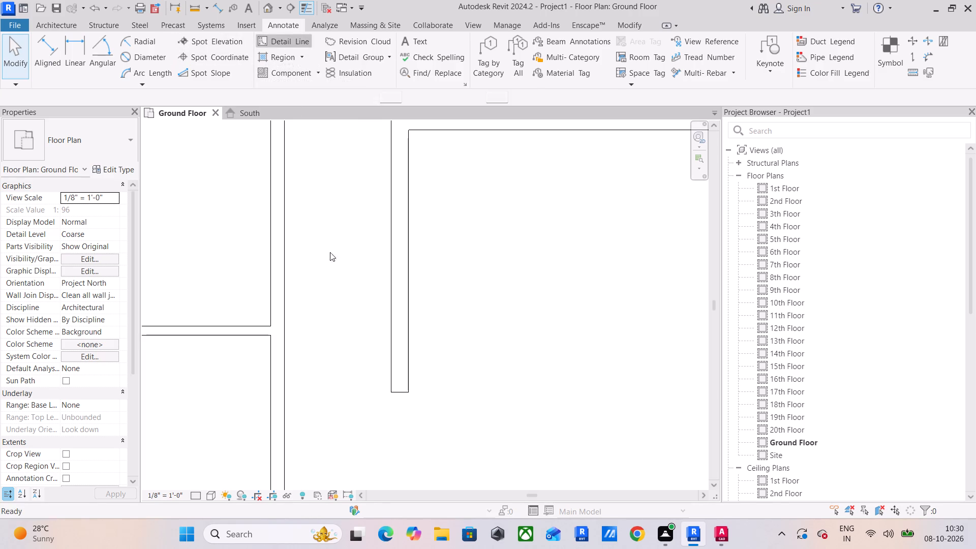
pyautogui.scroll(4, 271, 318)
pyautogui.click(271, 331)
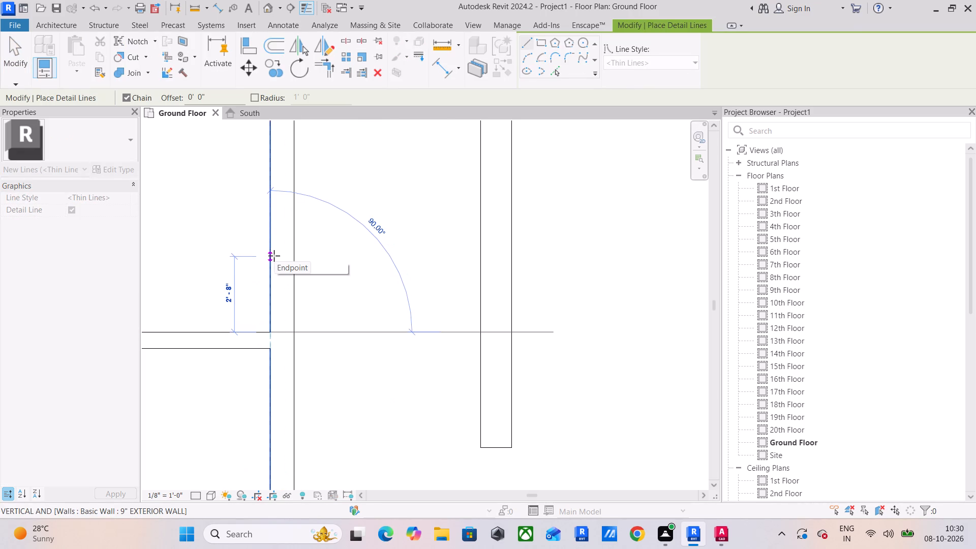
pyautogui.write('2\'6"')
pyautogui.press('Return')
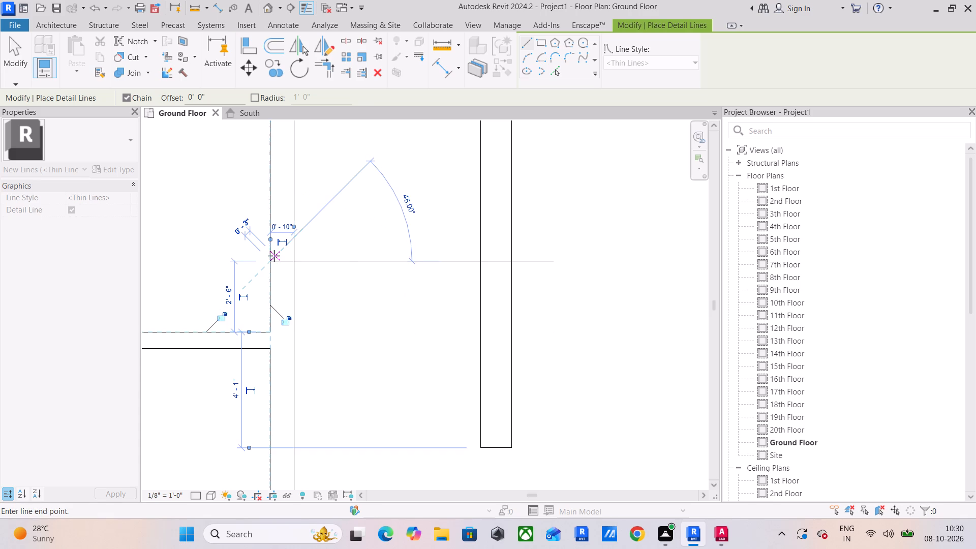
pyautogui.click(340, 257)
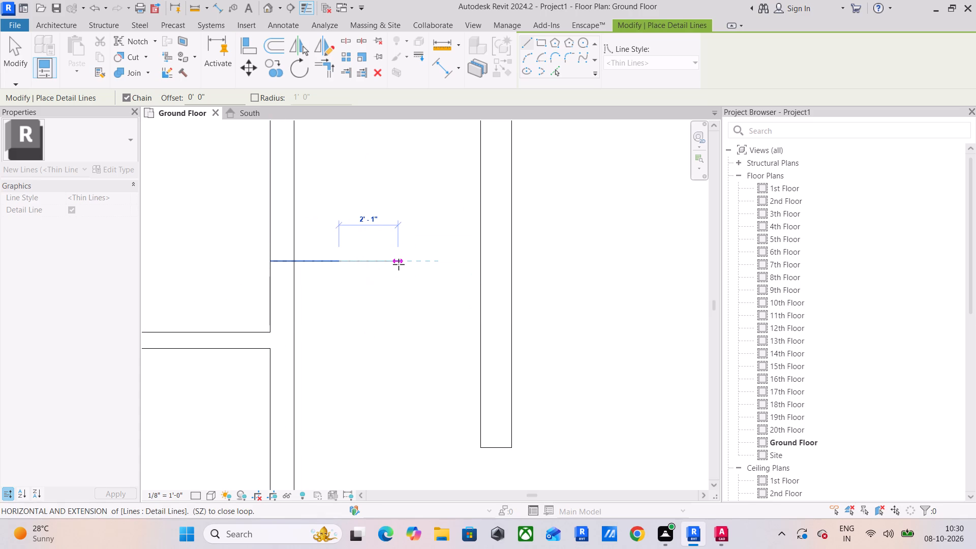
pyautogui.press('Escape')
pyautogui.press('Escape')
pyautogui.press('Escape')
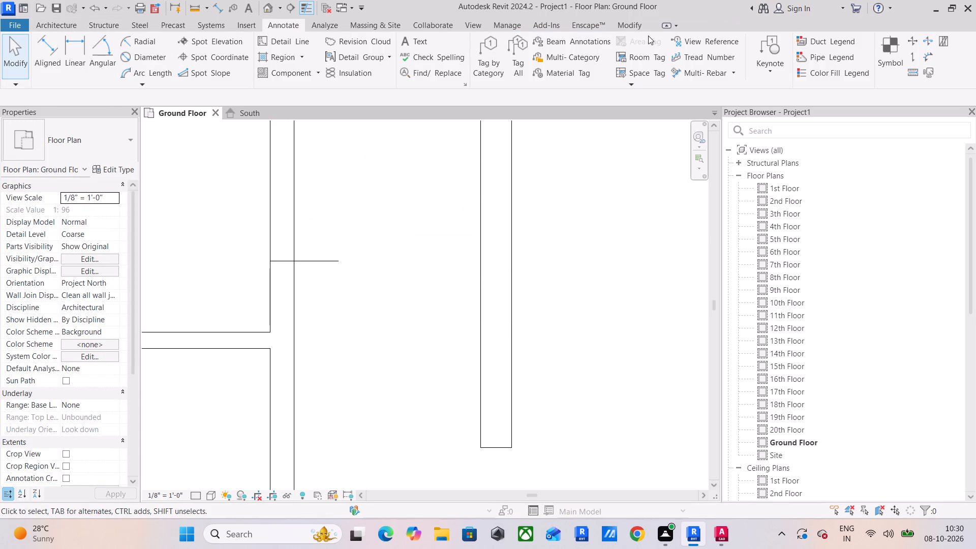
# Align the lower end of the detached vertical 12" wall with the horizontal detail line.
pyautogui.click(637, 25)
pyautogui.click(252, 45)
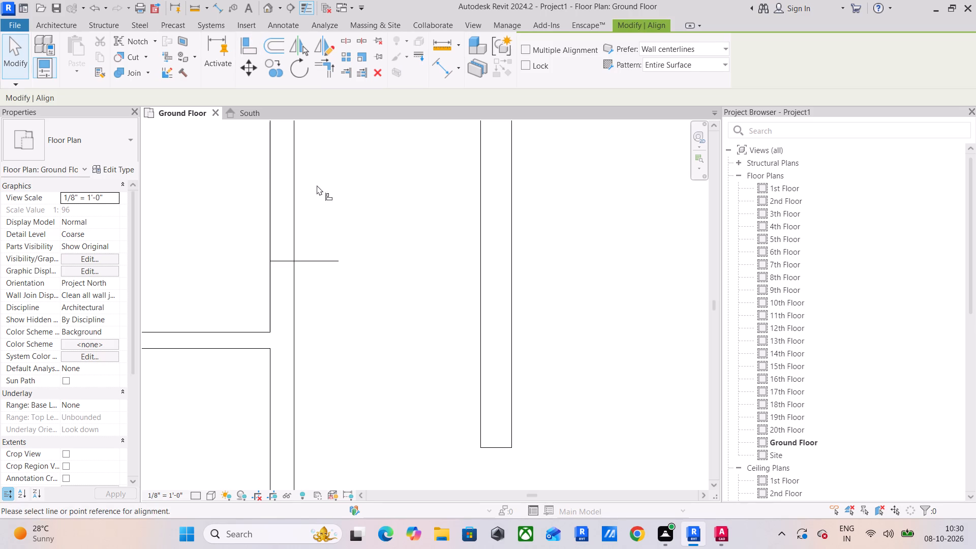
pyautogui.click(327, 258)
pyautogui.click(497, 448)
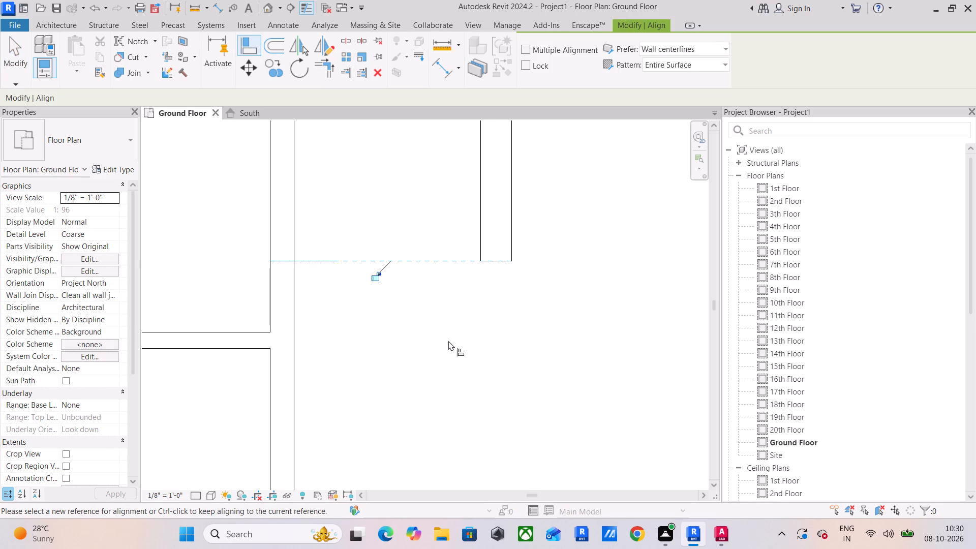
pyautogui.scroll(-2, 448, 341)
pyautogui.press('Escape')
pyautogui.press('Escape')
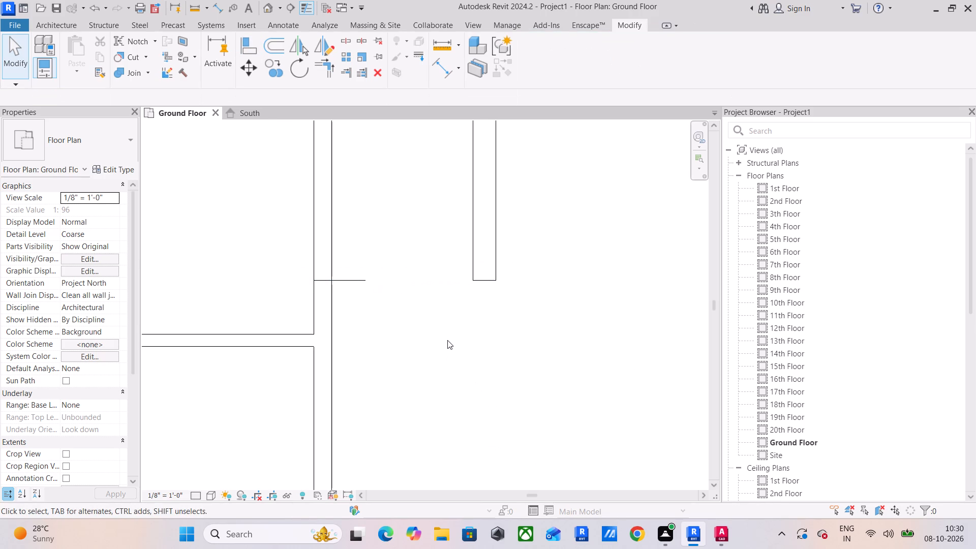
# Delete the two reference detail lines at the building's east wall.
pyautogui.moveTo(271, 240); pyautogui.dragTo(396, 379)
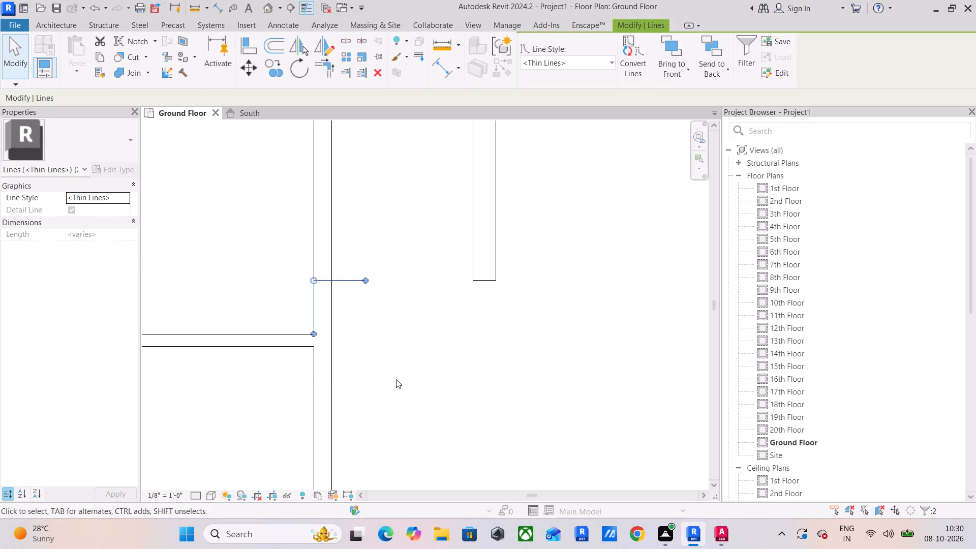
pyautogui.press('Delete')
# Draw a horizontal 12" EXTERIOR WALL about 24'-6" long eastward from the detached wall's lower end, thickness facing up toward the enclosures.
pyautogui.scroll(-5, 396, 379)
pyautogui.moveTo(421, 372); pyautogui.dragTo(284, 407, button='middle')
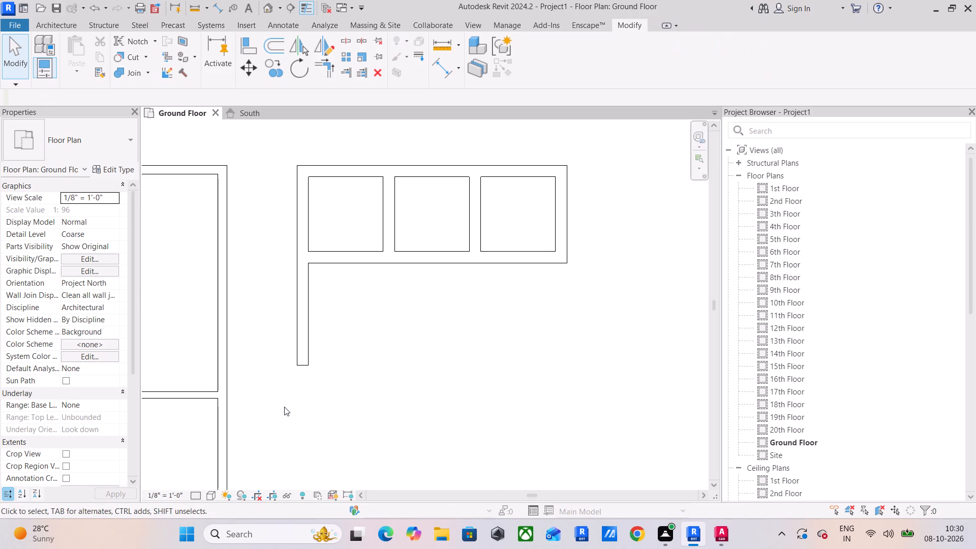
pyautogui.click(296, 352)
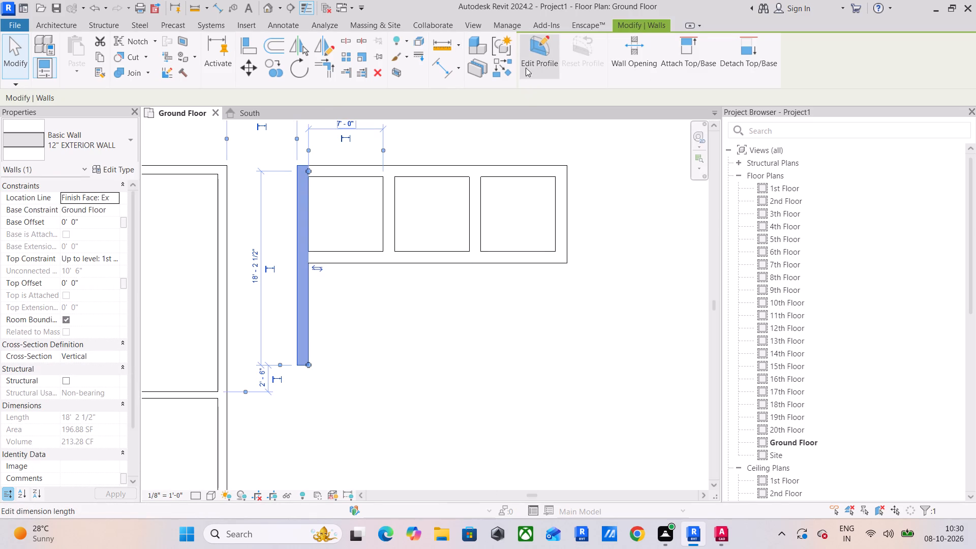
pyautogui.click(500, 68)
pyautogui.click(311, 362)
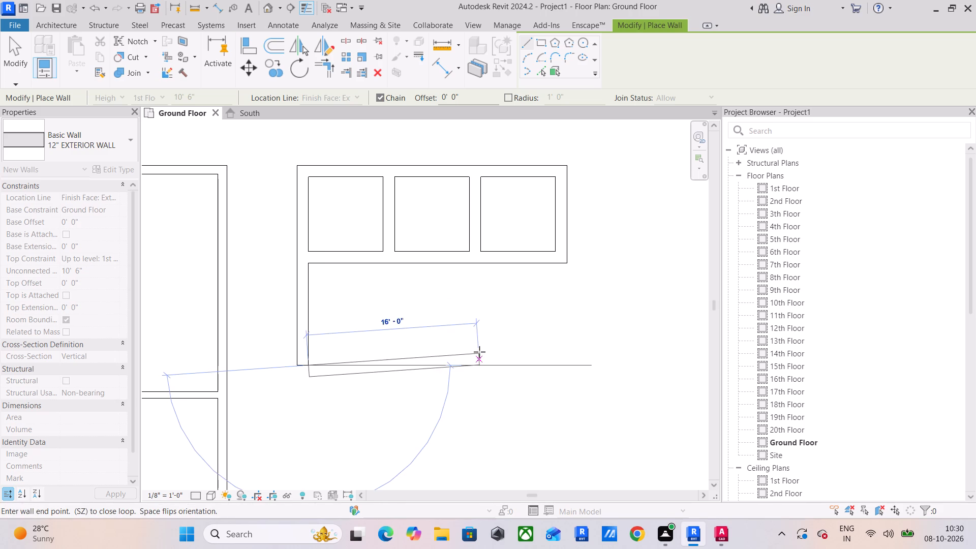
pyautogui.press('space')
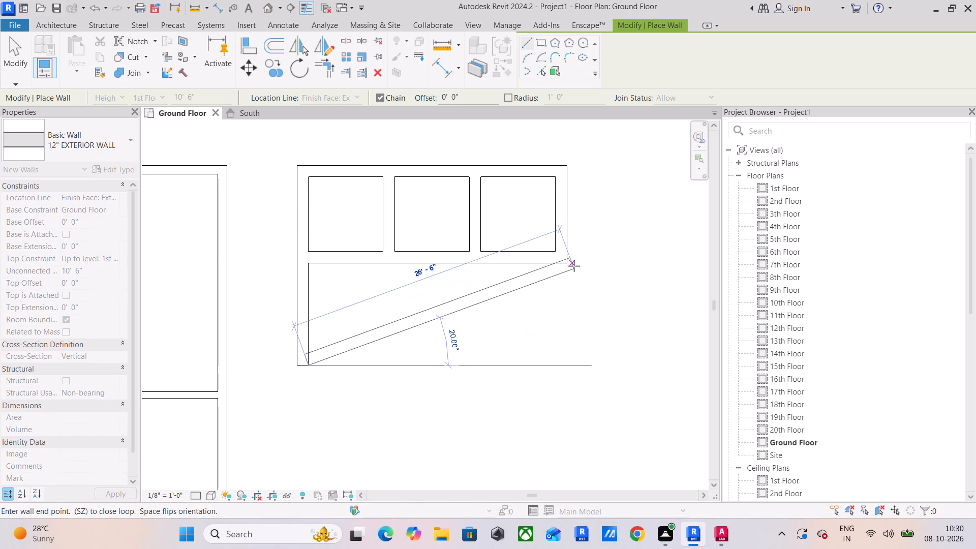
pyautogui.click(570, 369)
# Align the new bottom wall's east end with the outer face of the last enclosure's east wall.
pyautogui.click(246, 48)
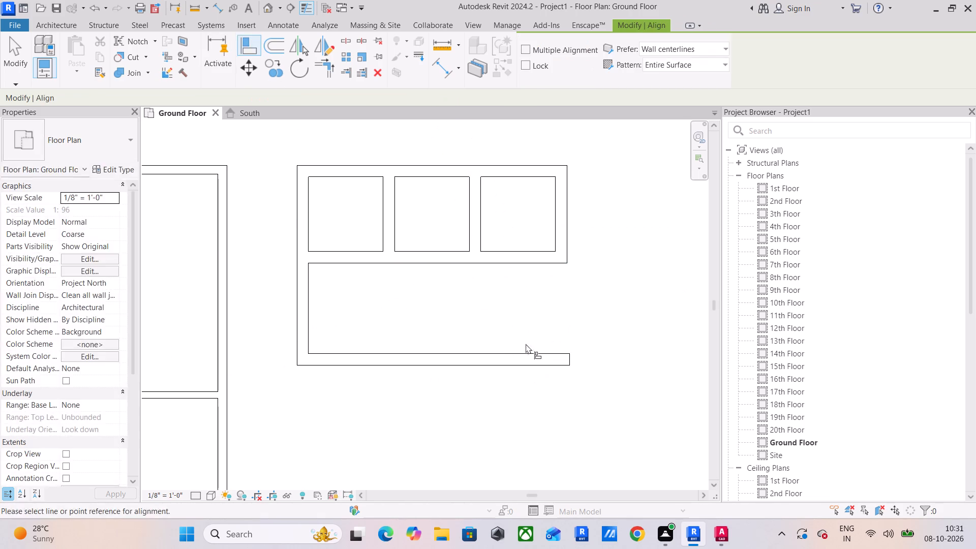
pyautogui.scroll(3, 576, 266)
pyautogui.click(564, 245)
pyautogui.click(568, 411)
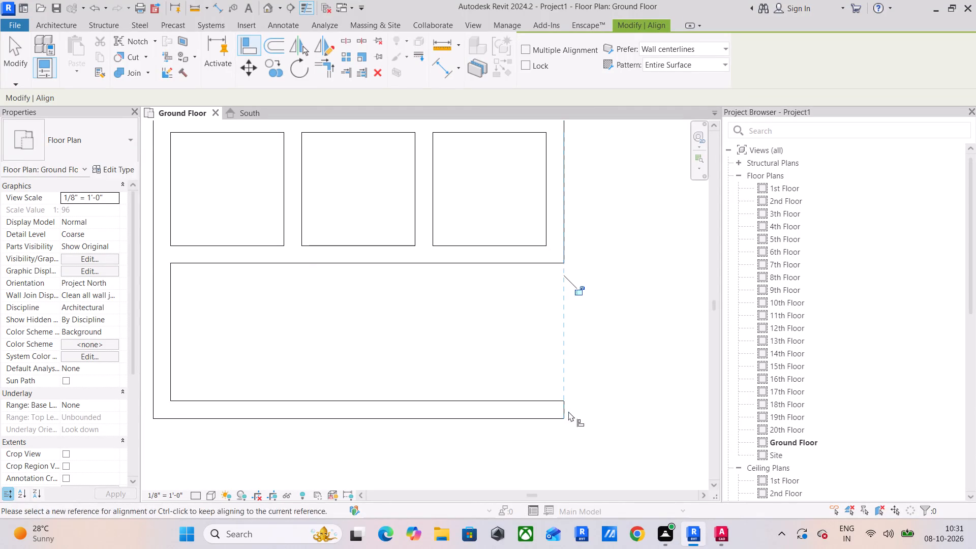
pyautogui.scroll(-3, 414, 420)
pyautogui.moveTo(434, 419); pyautogui.dragTo(493, 415, button='middle')
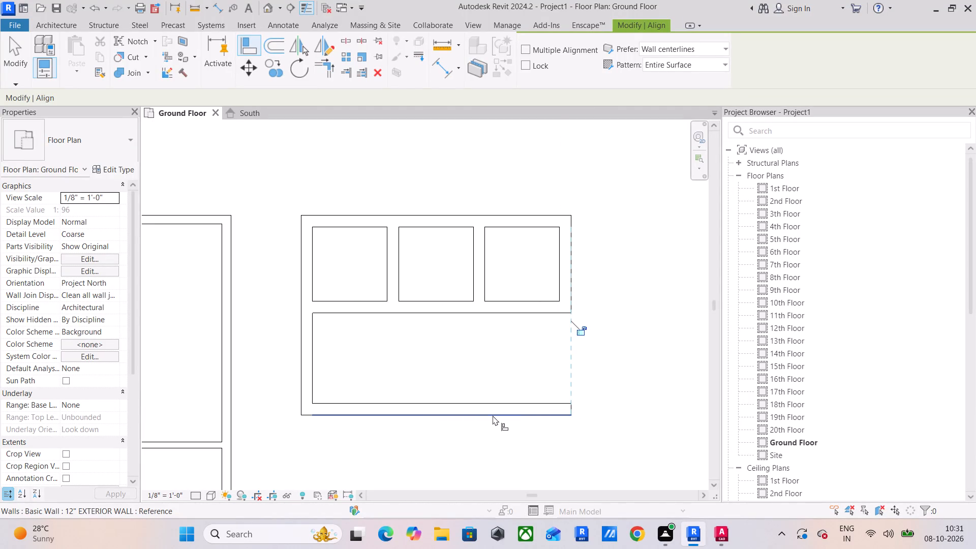
pyautogui.press('Escape')
pyautogui.press('Escape')
pyautogui.press('Escape')
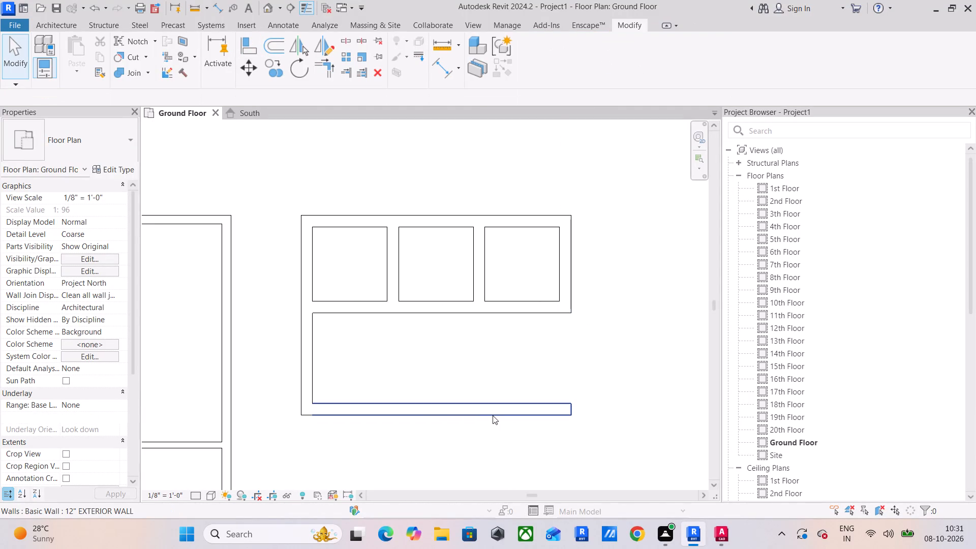
# Dimension the clear distance between the enclosure row's bottom wall and the new horizontal wall below it.
pyautogui.click(450, 68)
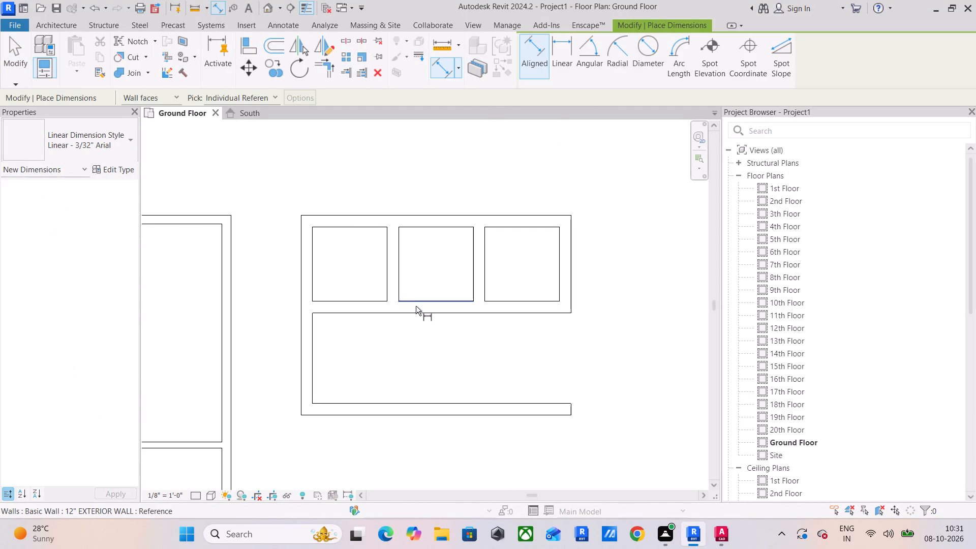
pyautogui.click(431, 311)
pyautogui.click(443, 400)
pyautogui.click(473, 378)
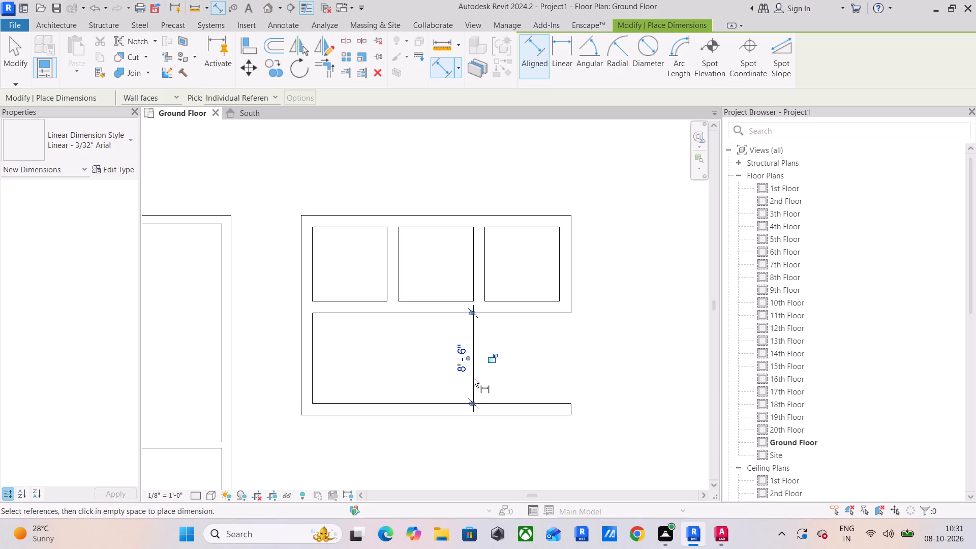
pyautogui.scroll(3, 473, 359)
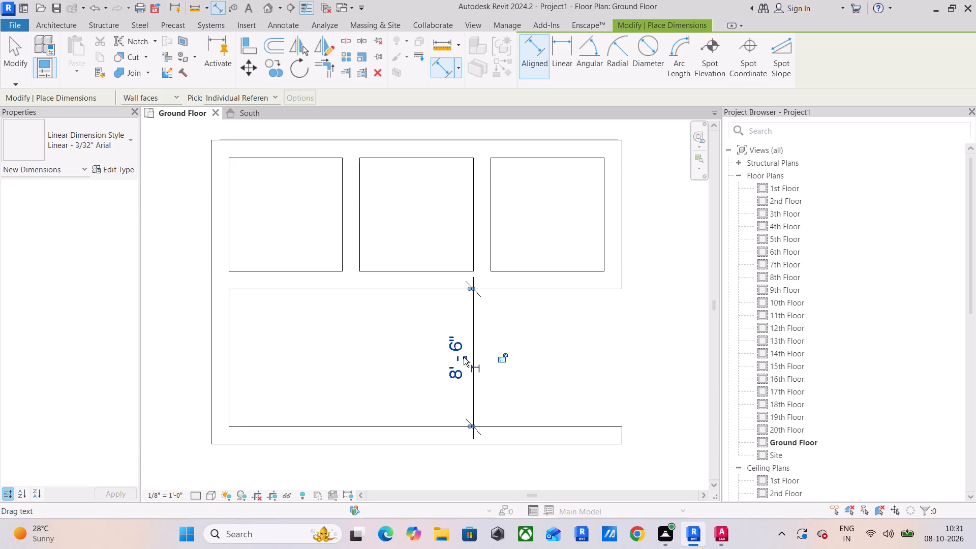
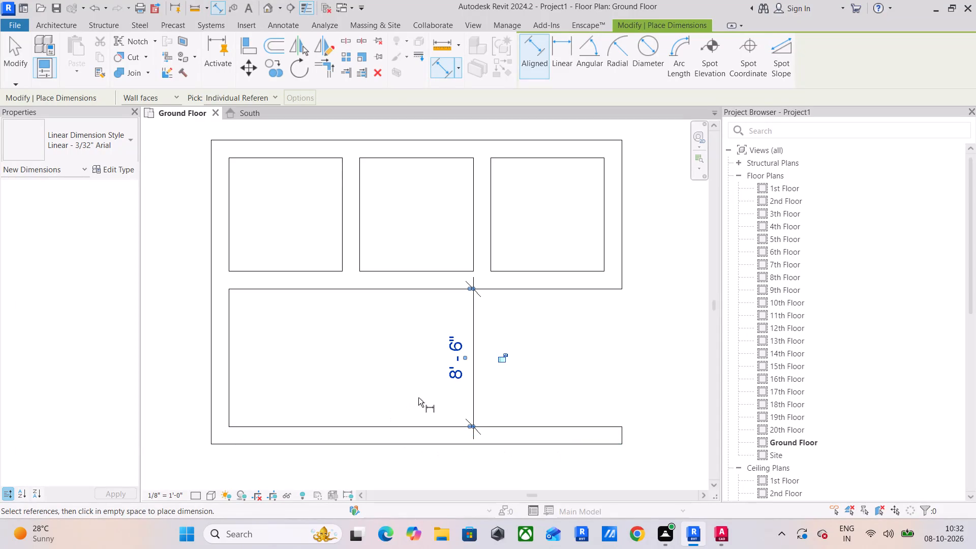
# Draw a horizontal detail line about 24'-3" long from the west wall's inner face, about 3'-6" above the bottom wall.
pyautogui.scroll(-2, 418, 398)
pyautogui.moveTo(419, 398); pyautogui.dragTo(362, 428, button='middle')
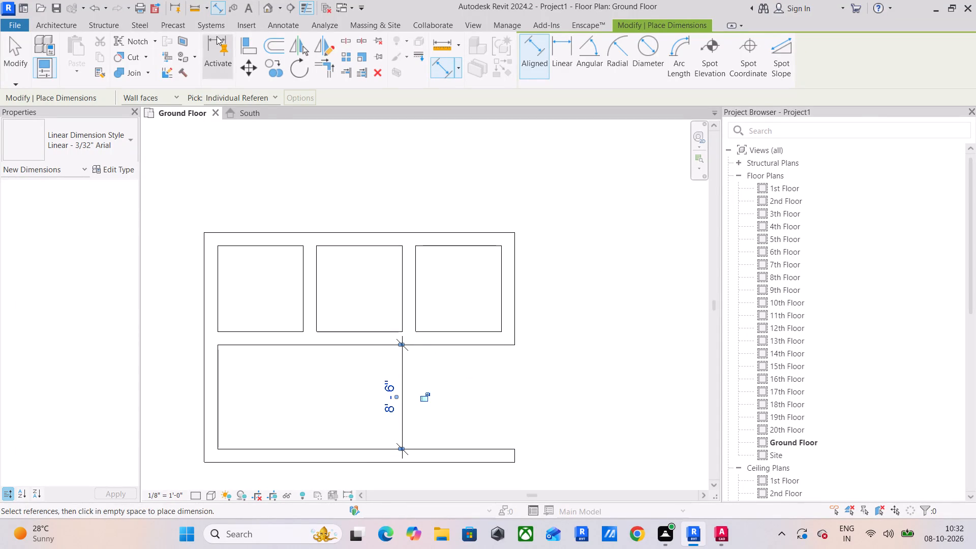
pyautogui.click(278, 29)
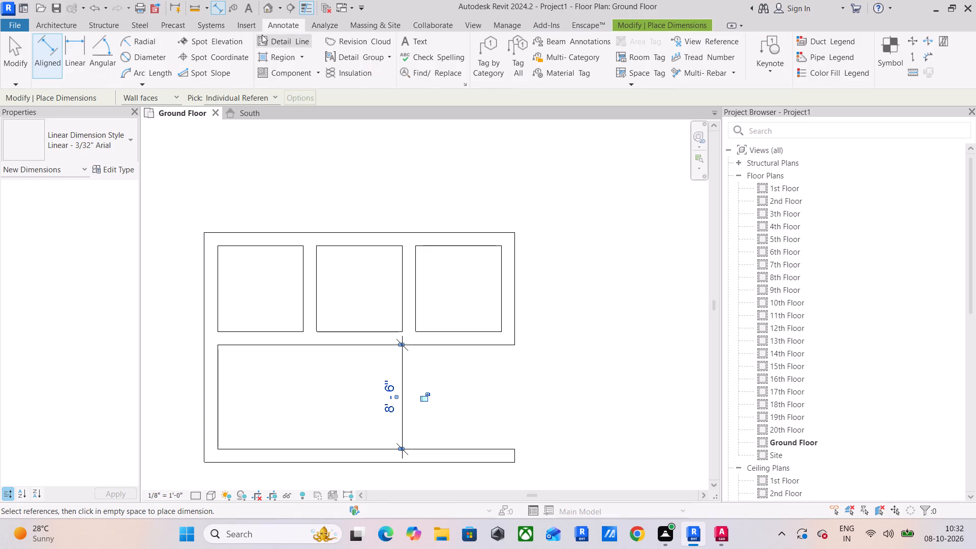
pyautogui.click(297, 38)
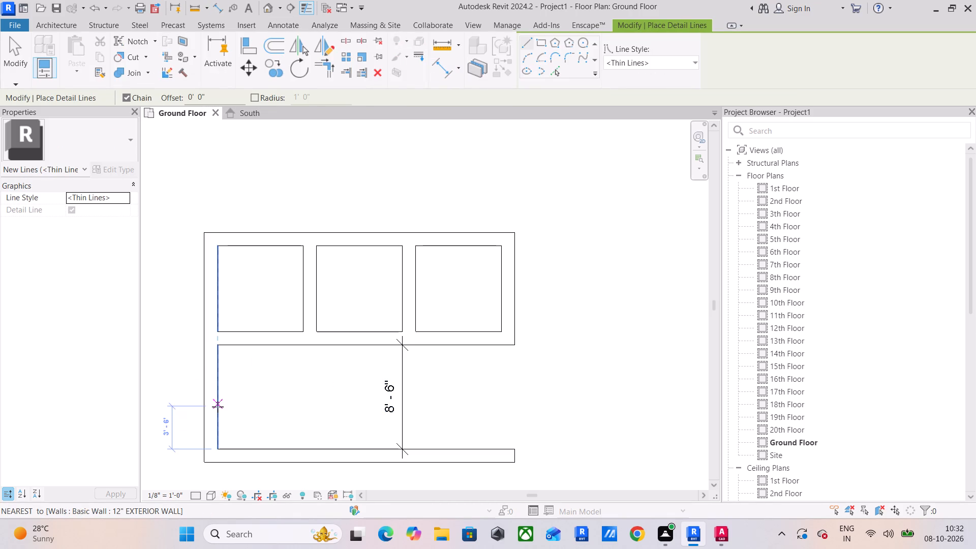
pyautogui.click(218, 407)
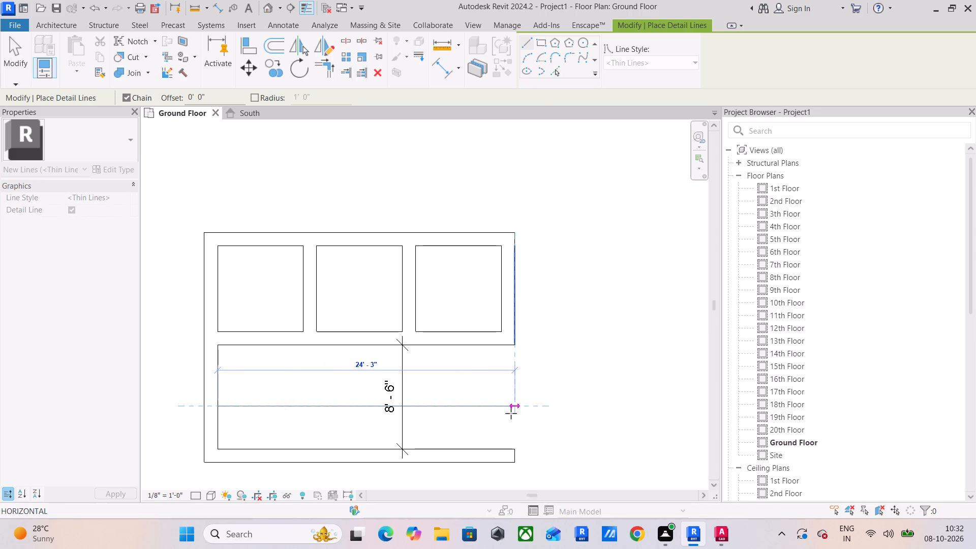
pyautogui.click(515, 413)
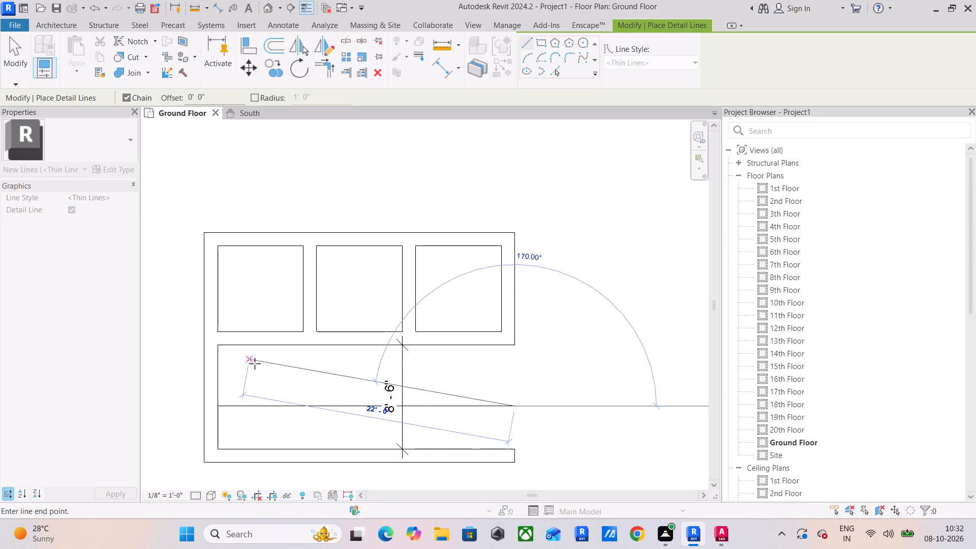
pyautogui.press('Escape')
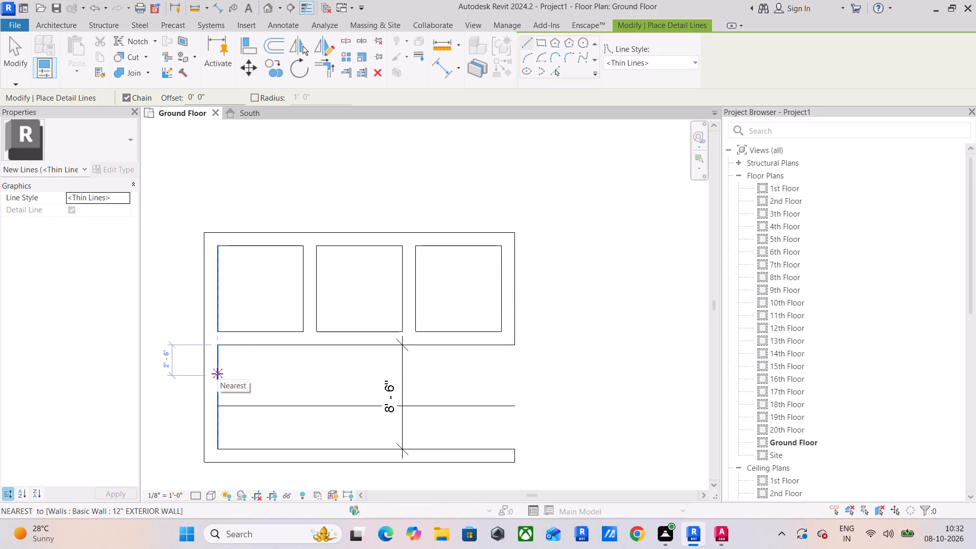
# Draw a second horizontal detail line, starting 3'6" below the enclosure row's bottom wall and ending in line with its east face.
pyautogui.write('3\'6"')
pyautogui.press('Return')
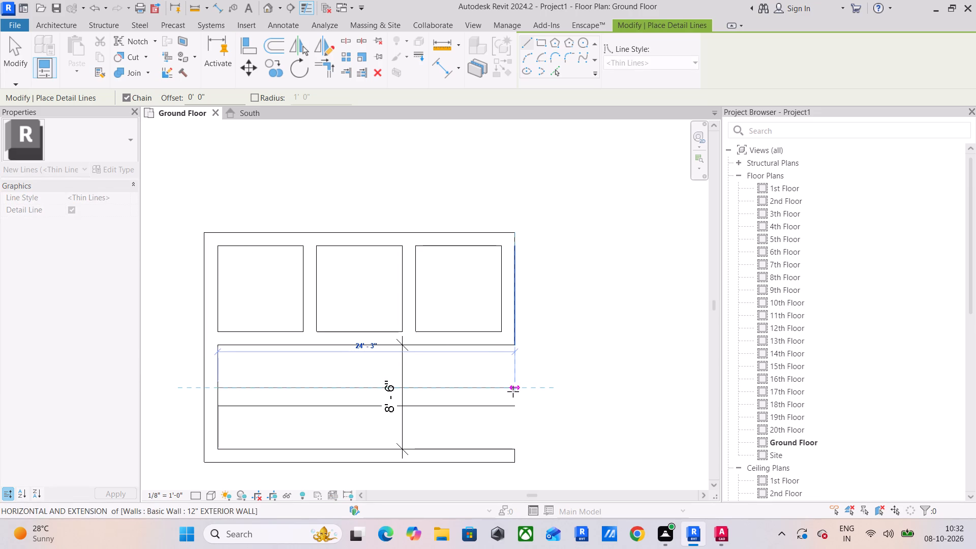
pyautogui.click(513, 391)
pyautogui.press('Escape')
pyautogui.scroll(4, 253, 397)
pyautogui.moveTo(268, 400); pyautogui.dragTo(210, 361, button='middle')
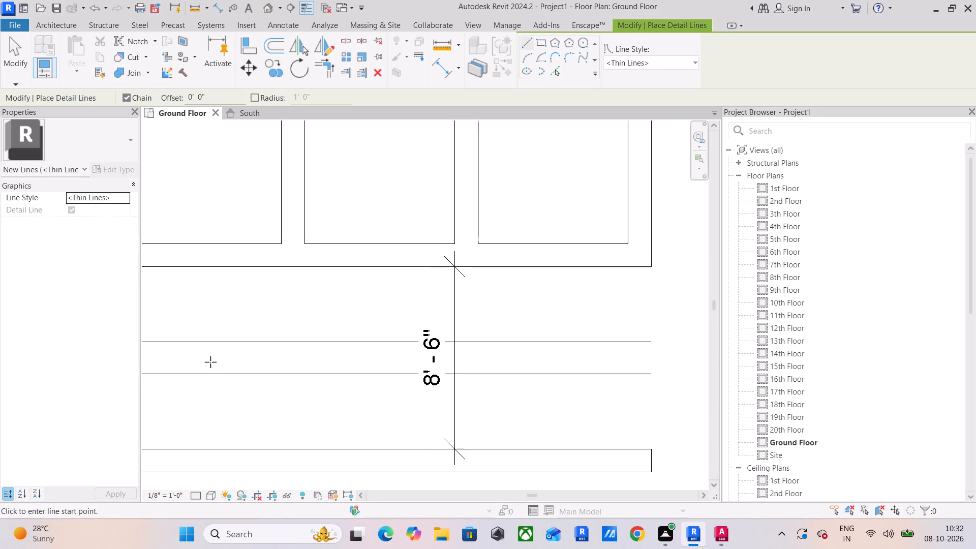
pyautogui.scroll(-1, 220, 369)
pyautogui.moveTo(236, 372); pyautogui.dragTo(314, 363, button='middle')
pyautogui.press('Escape')
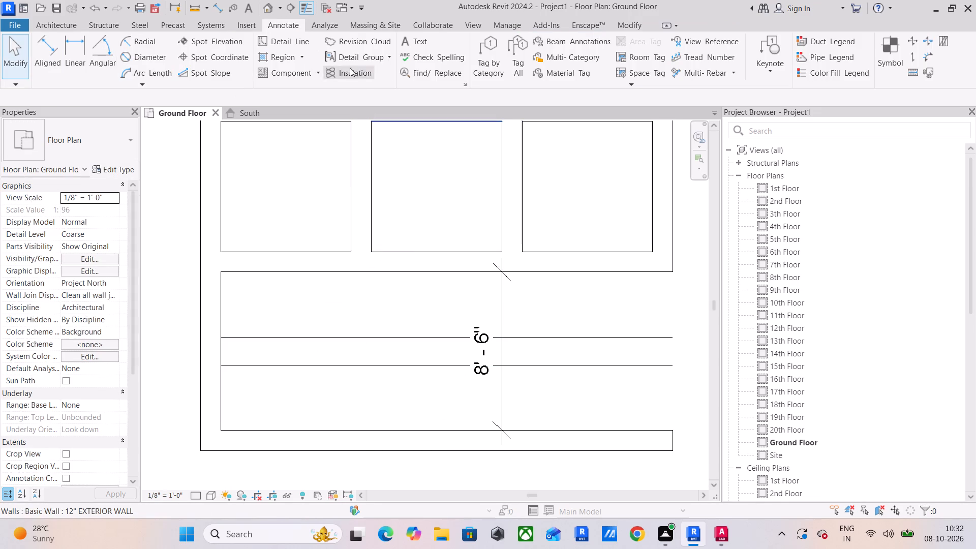
# Place an aligned dimension between the two horizontal detail lines.
pyautogui.click(35, 47)
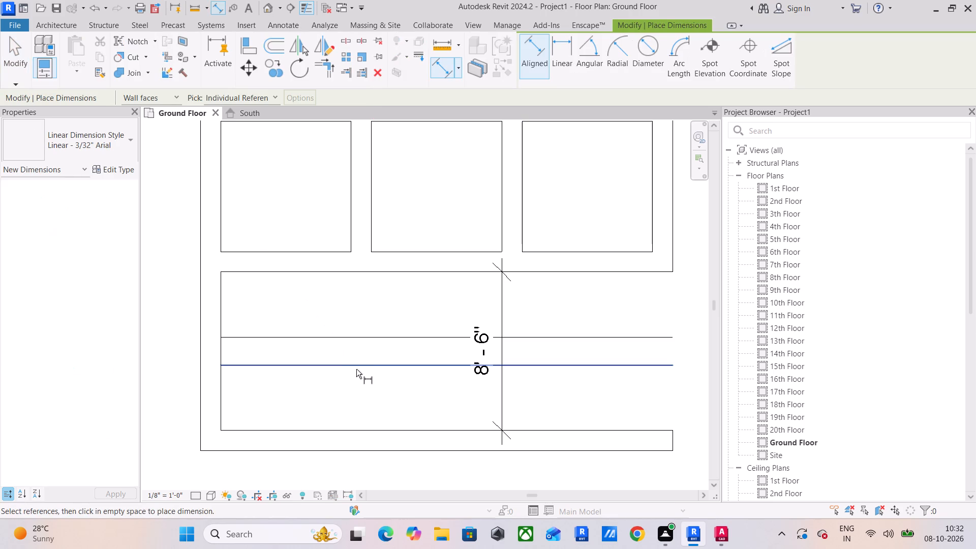
pyautogui.click(356, 369)
pyautogui.click(362, 337)
pyautogui.click(381, 346)
pyautogui.press('Escape')
pyautogui.press('Escape')
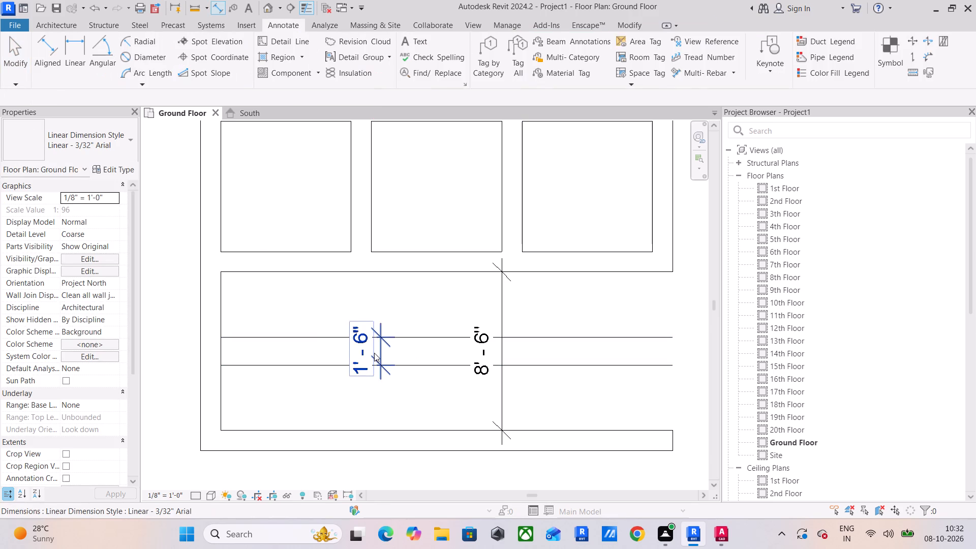
# Set the upper detail line's offset from the enclosure row's bottom wall to 3'.
pyautogui.scroll(3, 374, 353)
pyautogui.moveTo(374, 353); pyautogui.dragTo(281, 354, button='middle')
pyautogui.scroll(-2, 281, 354)
pyautogui.moveTo(281, 354); pyautogui.dragTo(416, 350, button='middle')
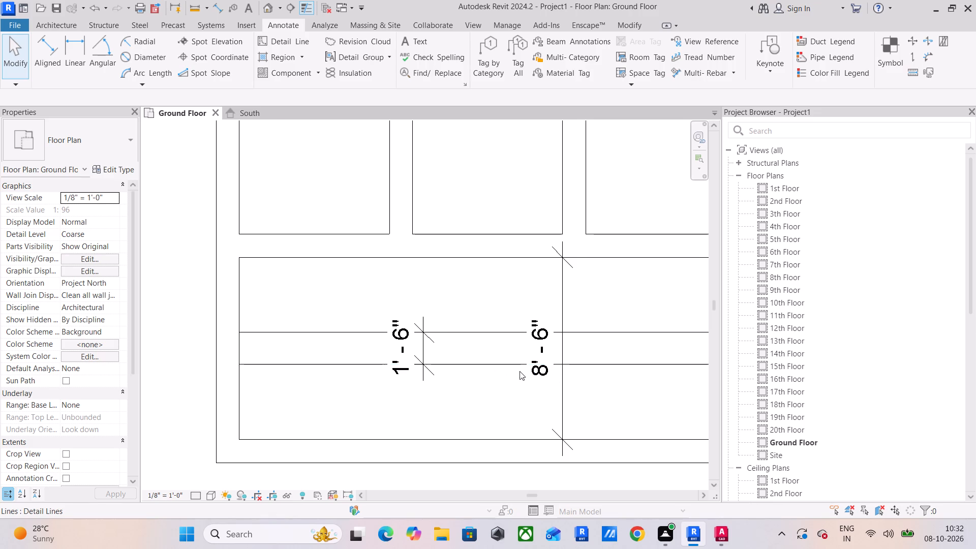
pyautogui.scroll(-1, 520, 371)
pyautogui.moveTo(523, 371); pyautogui.dragTo(393, 380, button='middle')
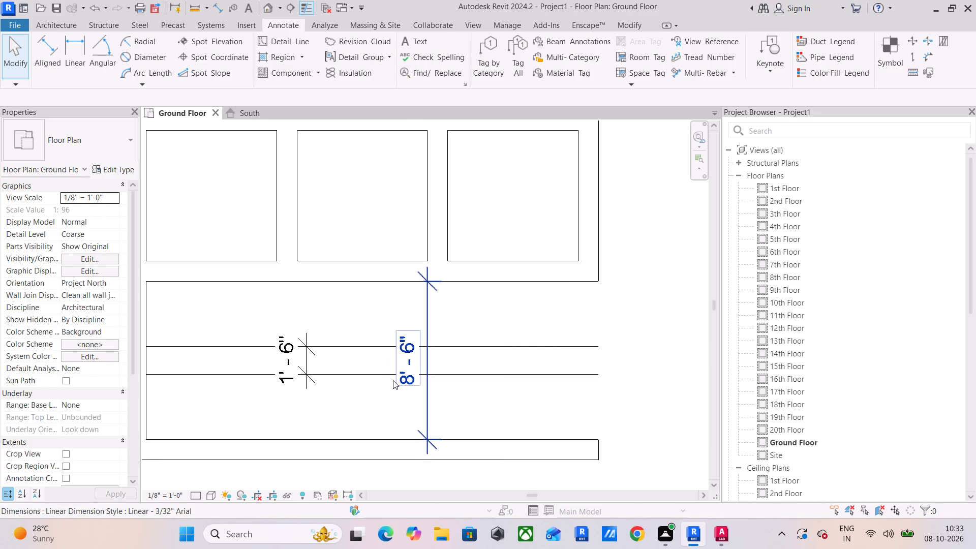
pyautogui.scroll(-2, 393, 380)
pyautogui.moveTo(393, 380); pyautogui.dragTo(405, 383, button='middle')
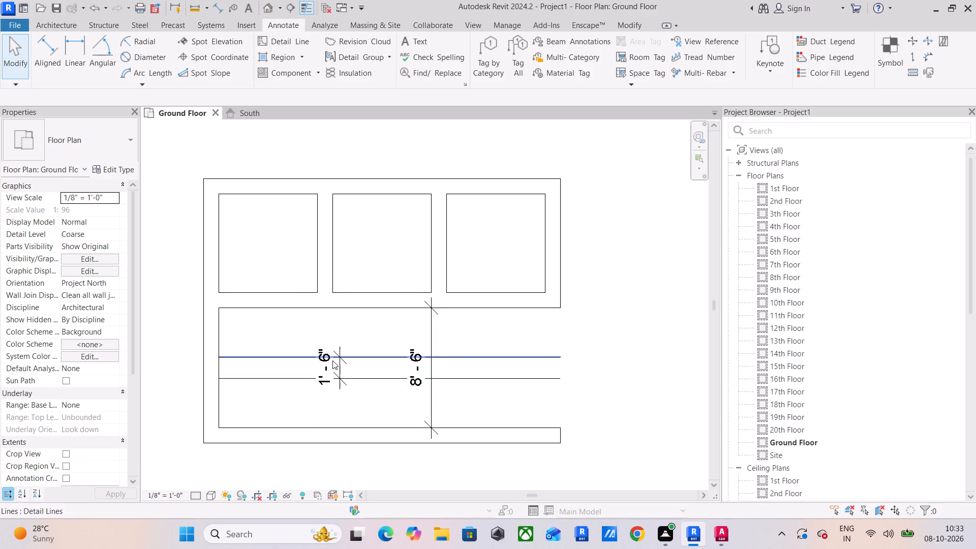
pyautogui.scroll(3, 332, 360)
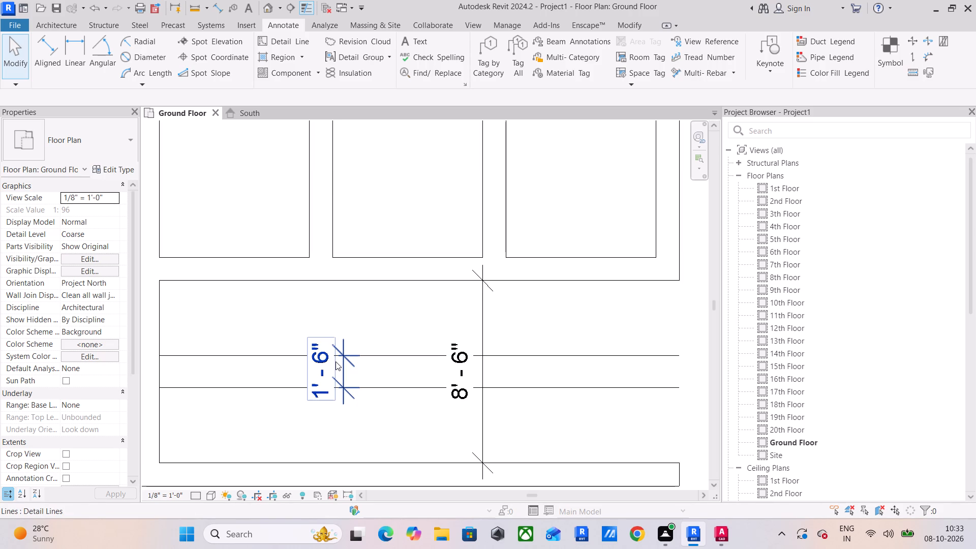
pyautogui.click(408, 357)
pyautogui.moveTo(186, 347); pyautogui.dragTo(359, 360, button='middle')
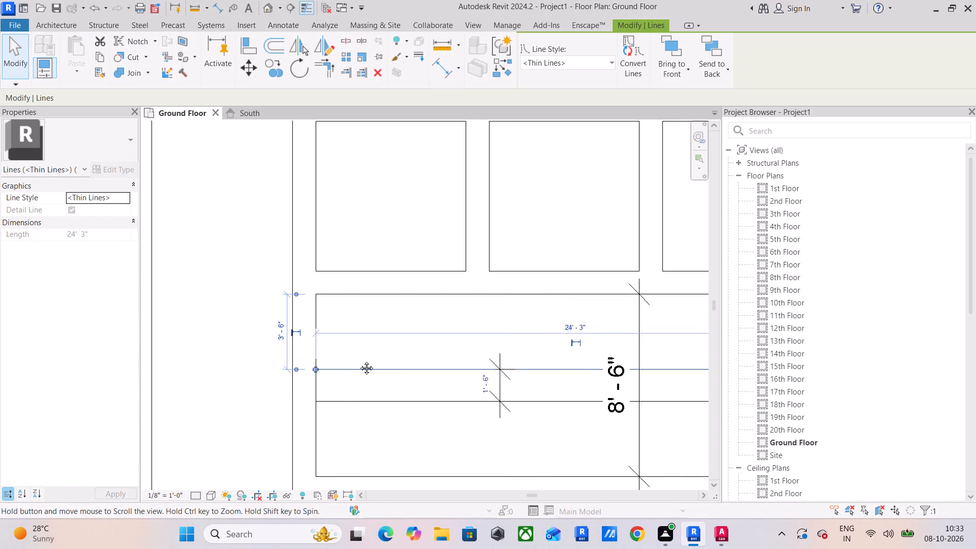
pyautogui.moveTo(359, 360); pyautogui.dragTo(368, 360, button='middle')
pyautogui.click(305, 325)
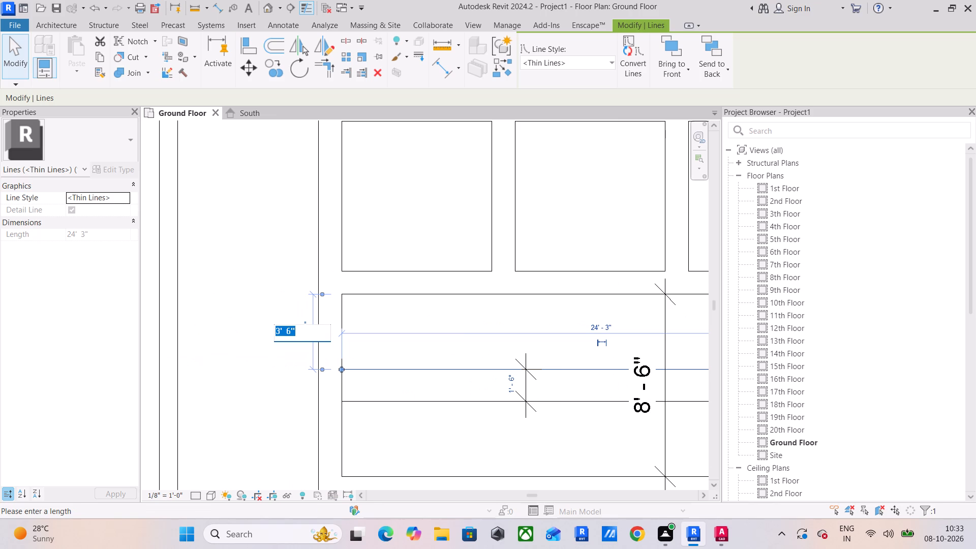
pyautogui.write("3'")
pyautogui.press('Return')
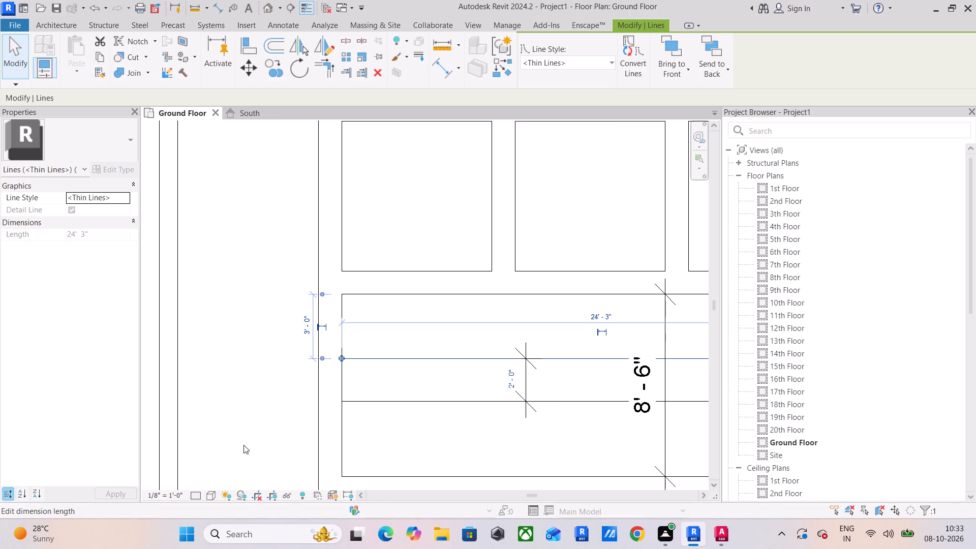
# Set the lower detail line's distance from the bottom horizontal wall to 3'.
pyautogui.click(363, 402)
pyautogui.scroll(-2, 409, 413)
pyautogui.moveTo(439, 420); pyautogui.dragTo(274, 411, button='middle')
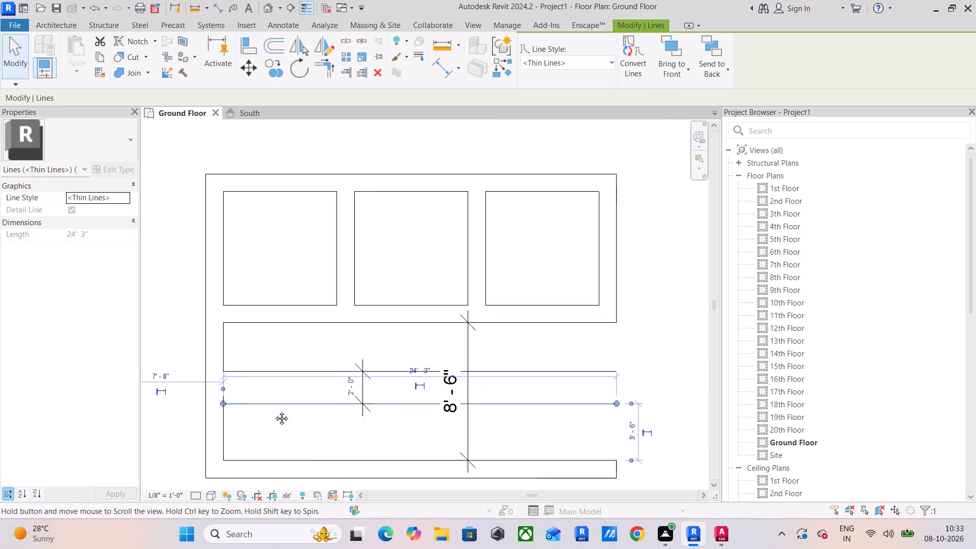
pyautogui.moveTo(274, 411); pyautogui.dragTo(273, 410, button='middle')
pyautogui.click(602, 423)
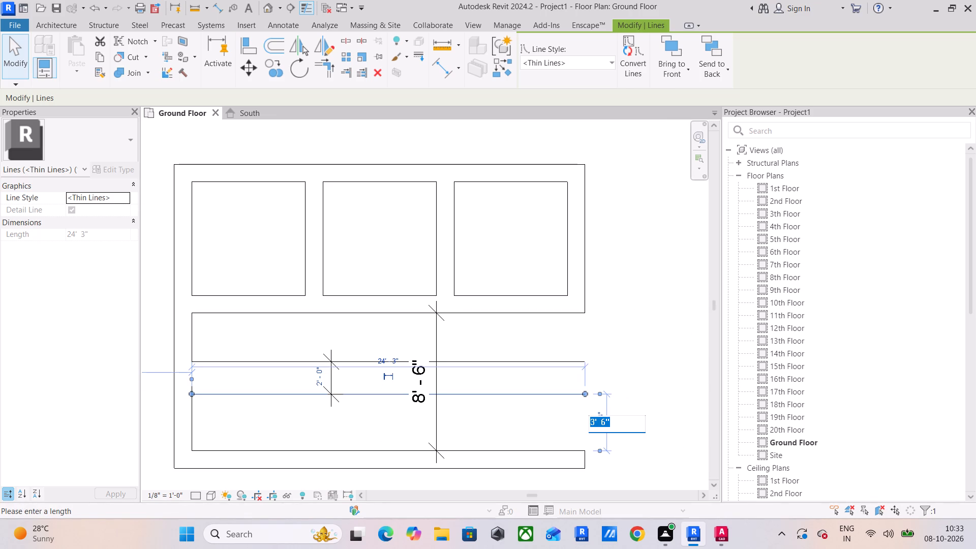
pyautogui.press('4')
pyautogui.press('BackSpace')
pyautogui.write("3'")
pyautogui.press('Return')
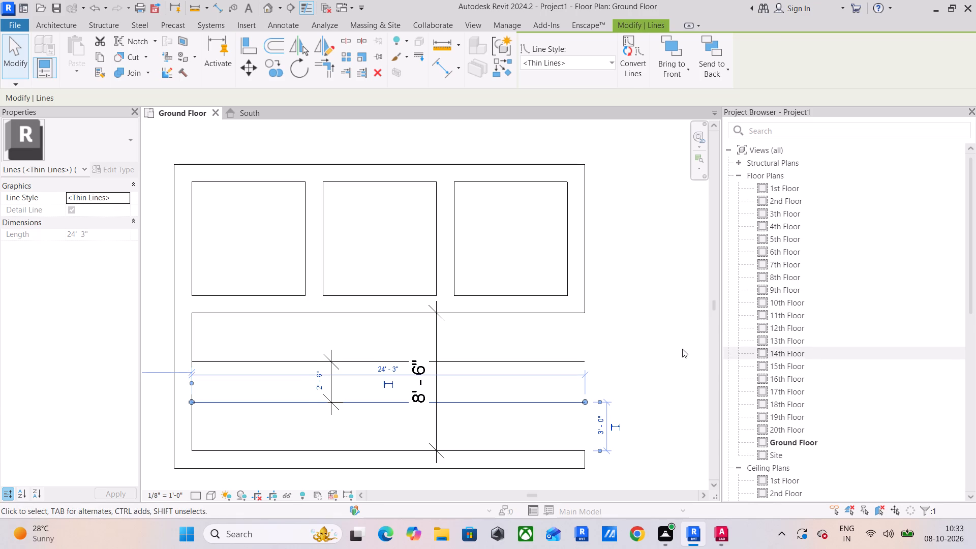
pyautogui.click(661, 340)
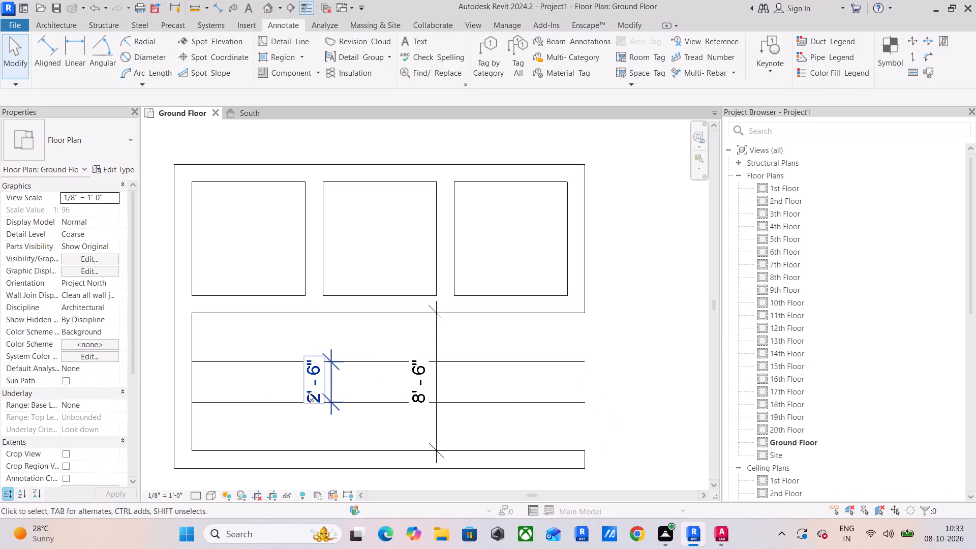
# Draw vertical detail lines near the west end, from the upper guide line up to the enclosure wall and back down to the bottom wall.
pyautogui.scroll(3, 324, 386)
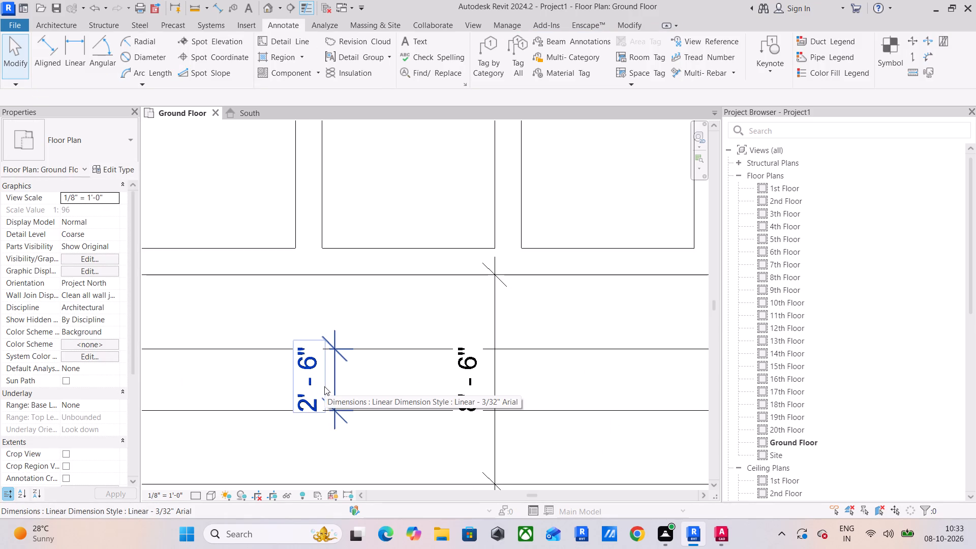
pyautogui.moveTo(395, 405); pyautogui.dragTo(499, 388, button='middle')
pyautogui.moveTo(499, 388); pyautogui.dragTo(437, 395, button='middle')
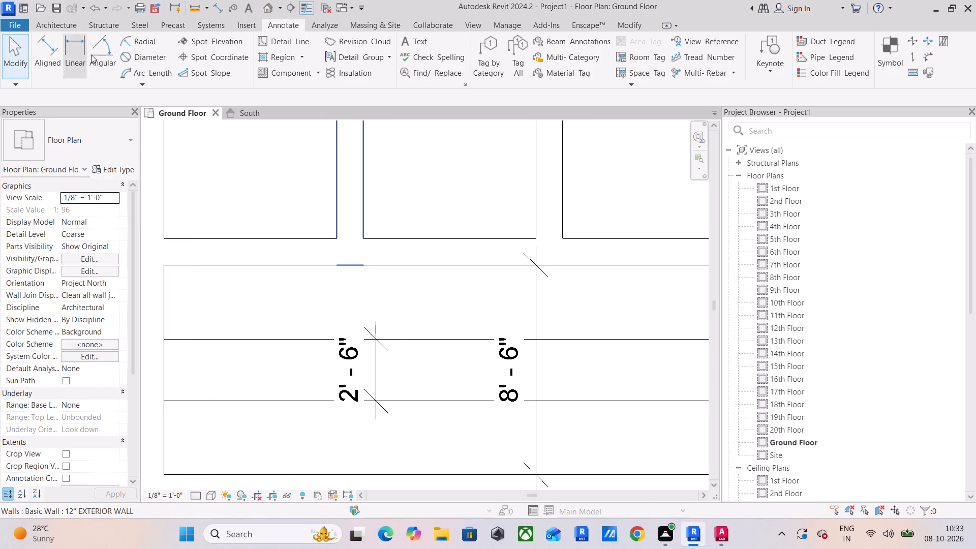
pyautogui.click(290, 40)
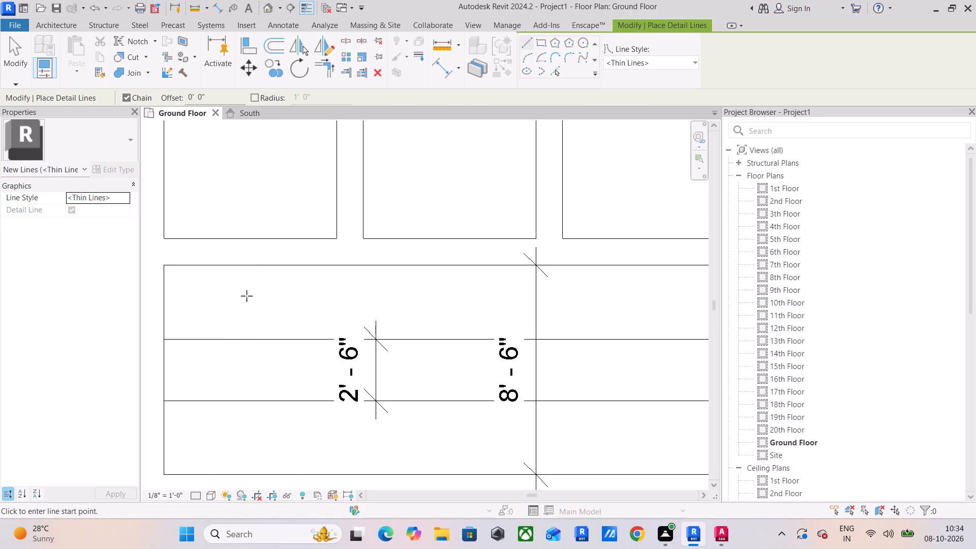
pyautogui.scroll(-2, 262, 344)
pyautogui.moveTo(297, 346); pyautogui.dragTo(239, 274, button='middle')
pyautogui.scroll(-3, 247, 311)
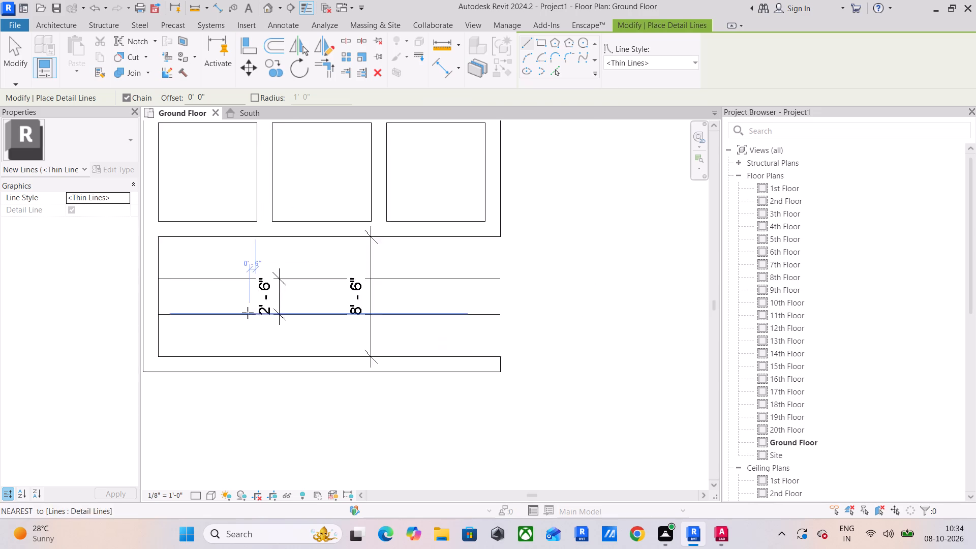
pyautogui.moveTo(248, 313); pyautogui.dragTo(356, 345, button='middle')
pyautogui.scroll(-2, 356, 345)
pyautogui.scroll(-1, 307, 377)
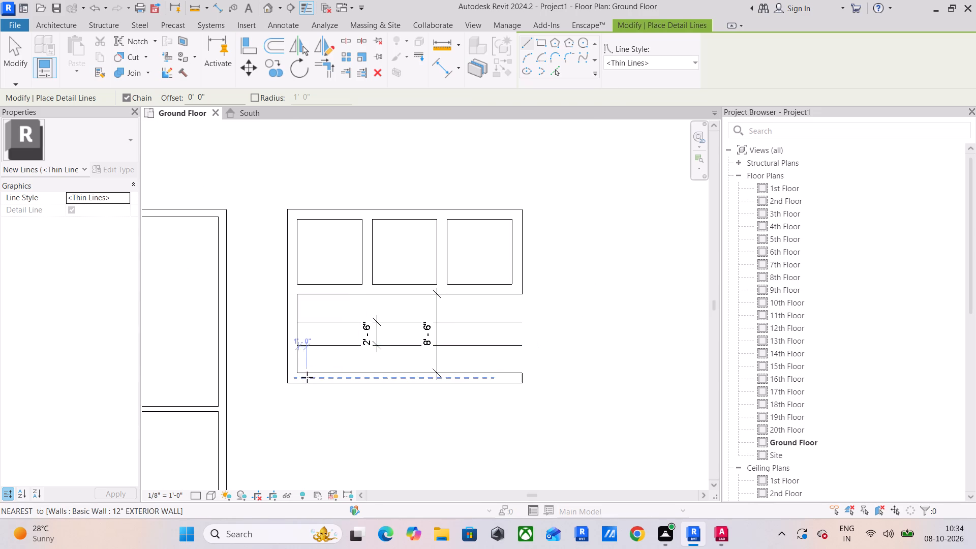
pyautogui.scroll(-2, 307, 377)
pyautogui.moveTo(296, 385); pyautogui.dragTo(322, 380, button='middle')
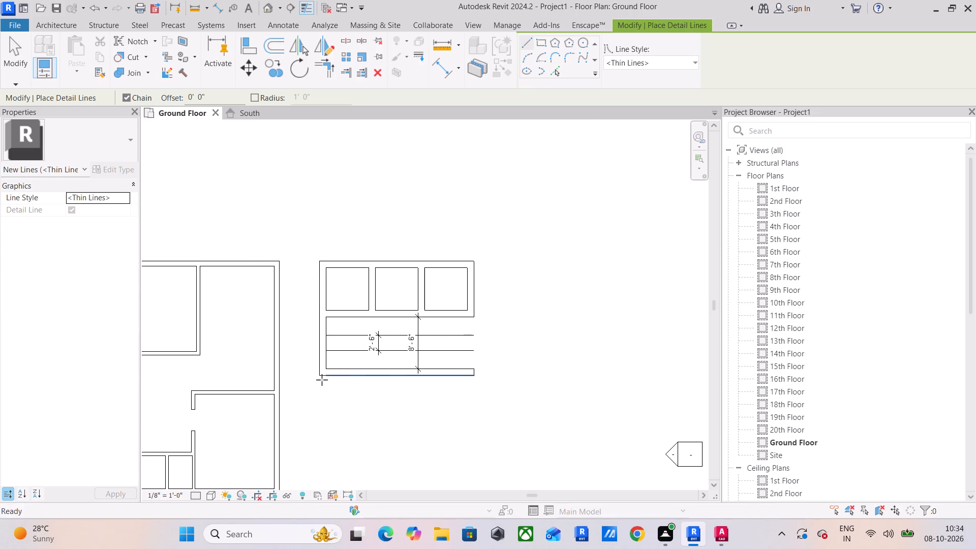
pyautogui.moveTo(328, 388); pyautogui.dragTo(280, 248, button='middle')
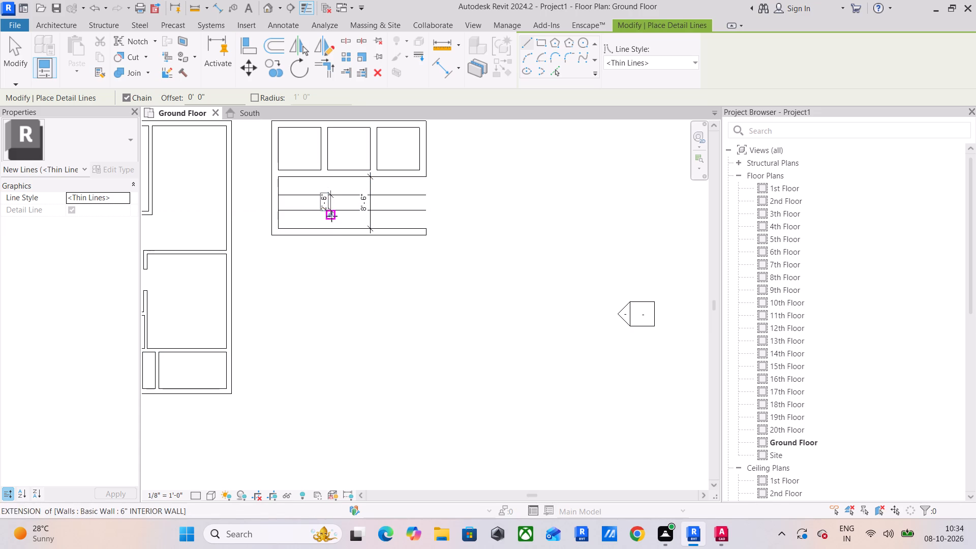
pyautogui.scroll(3, 310, 190)
pyautogui.moveTo(310, 194); pyautogui.dragTo(275, 278, button='middle')
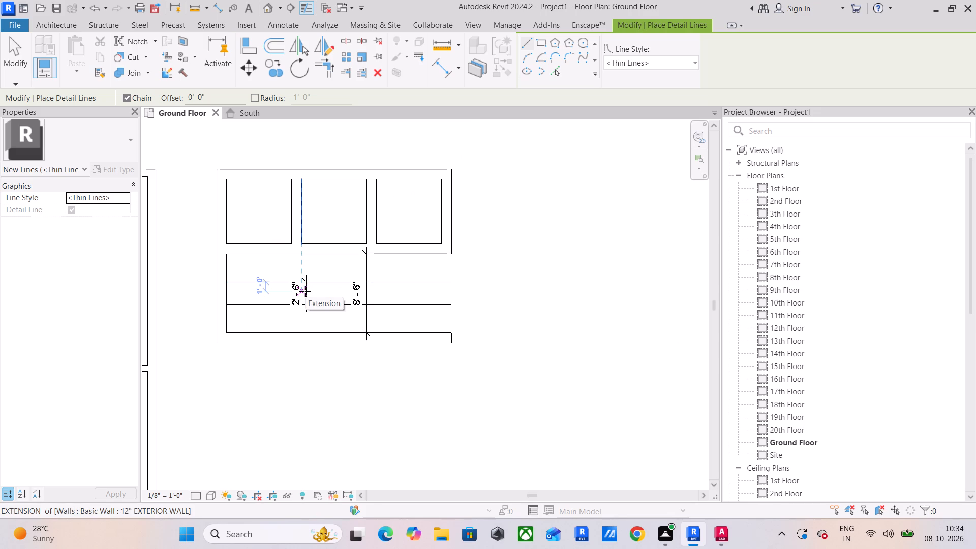
pyautogui.scroll(3, 305, 291)
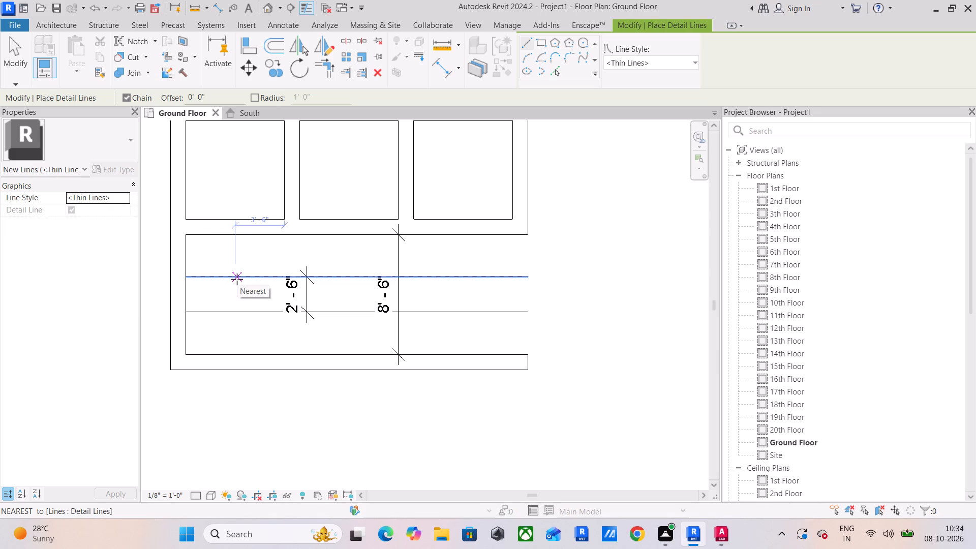
pyautogui.click(244, 279)
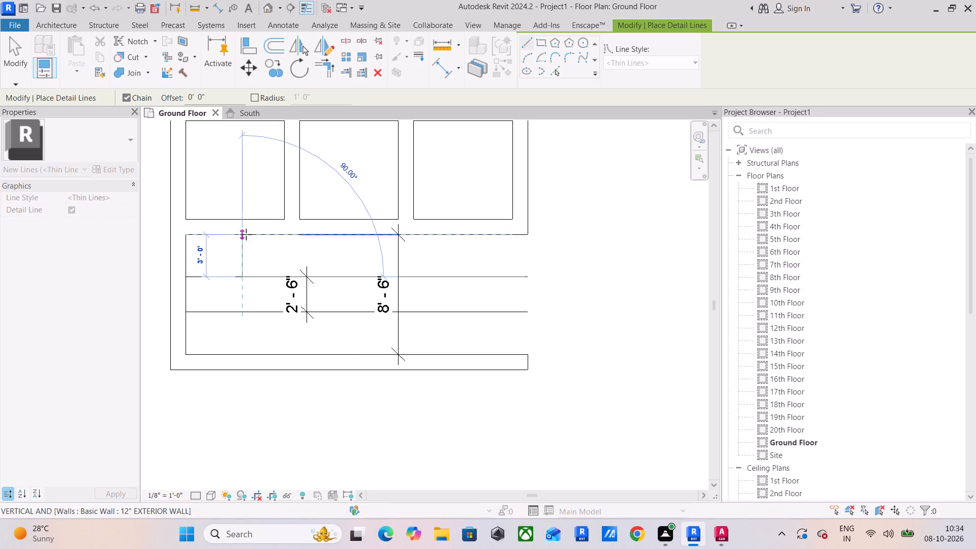
pyautogui.click(246, 234)
pyautogui.click(244, 354)
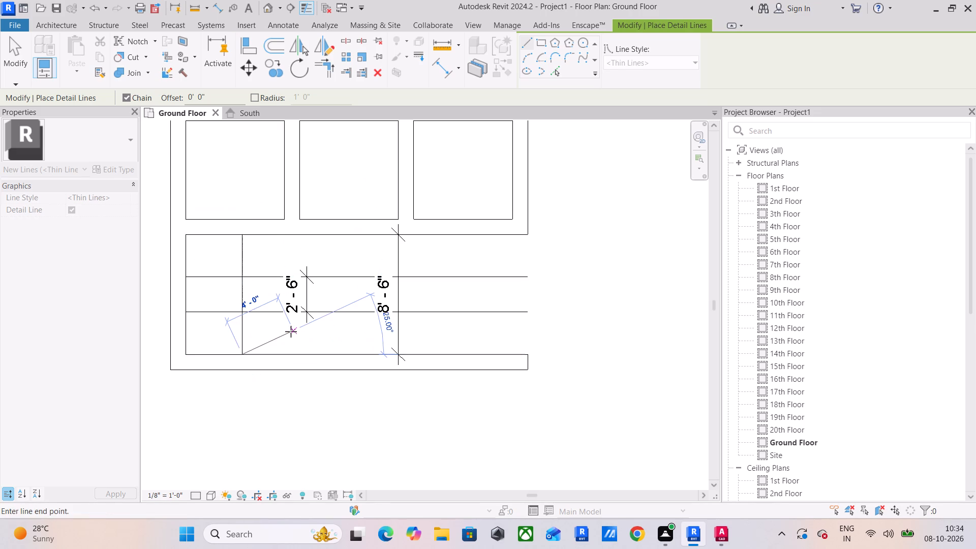
pyautogui.press('Escape')
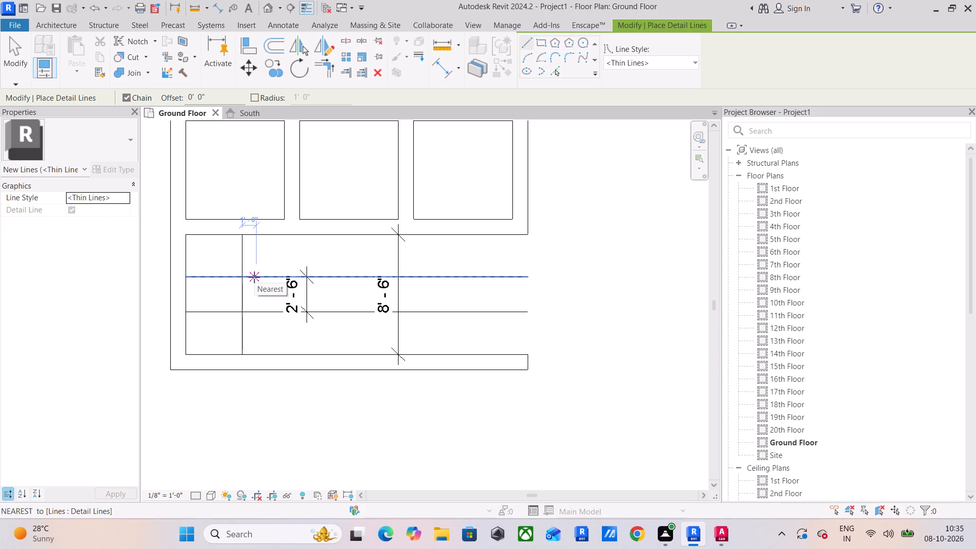
pyautogui.scroll(3, 254, 277)
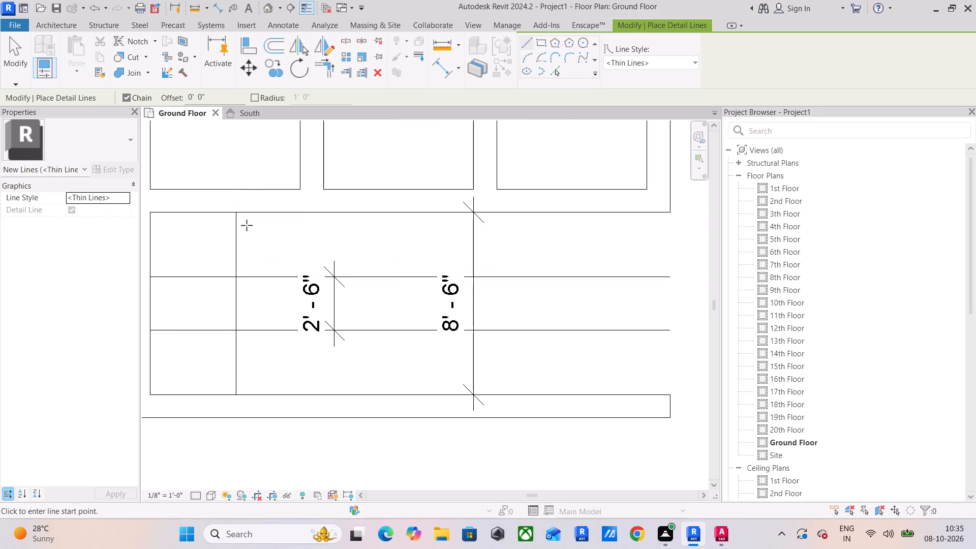
# Draw two short vertical detail lines 1' east of the full-height vertical line, joining each horizontal guide line to its nearest wall.
pyautogui.click(253, 212)
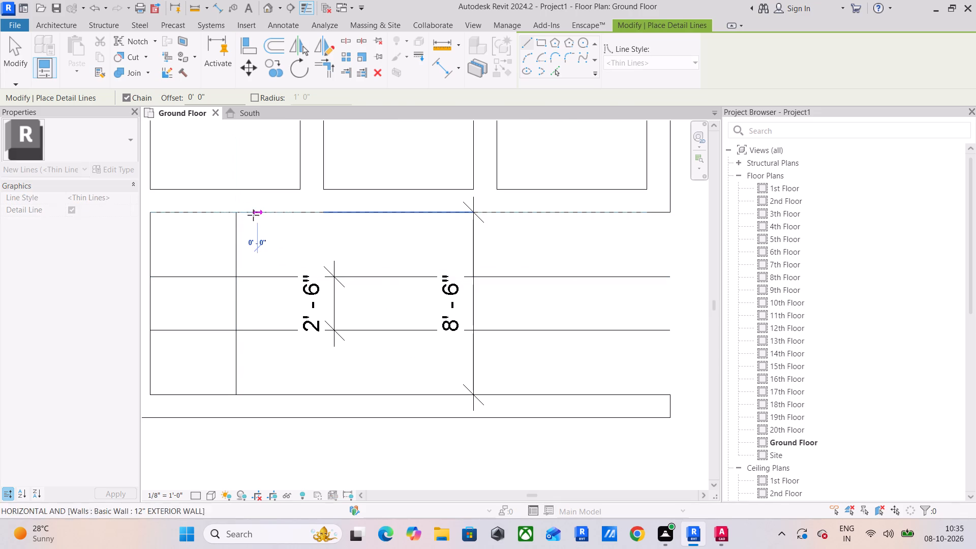
pyautogui.click(257, 274)
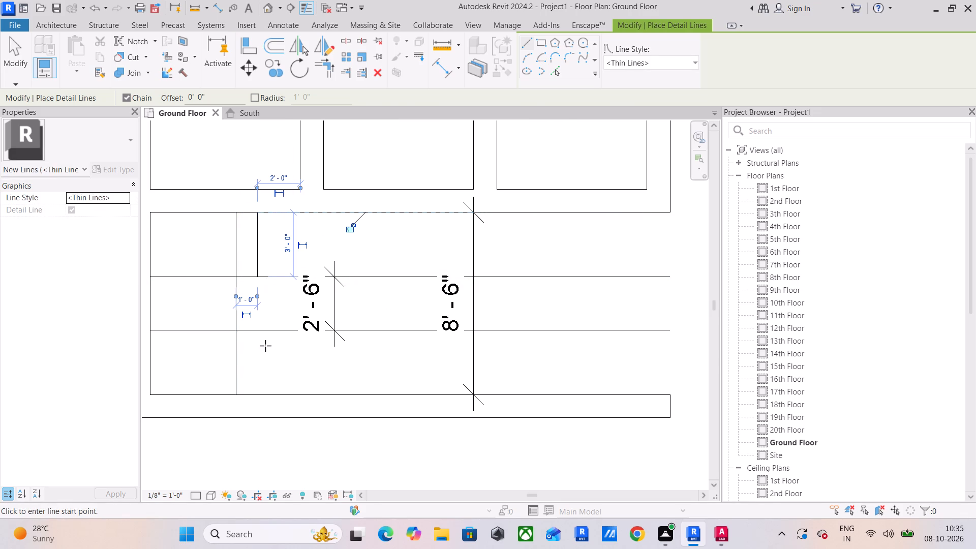
pyautogui.moveTo(259, 331); pyautogui.dragTo(257, 336)
pyautogui.click(260, 394)
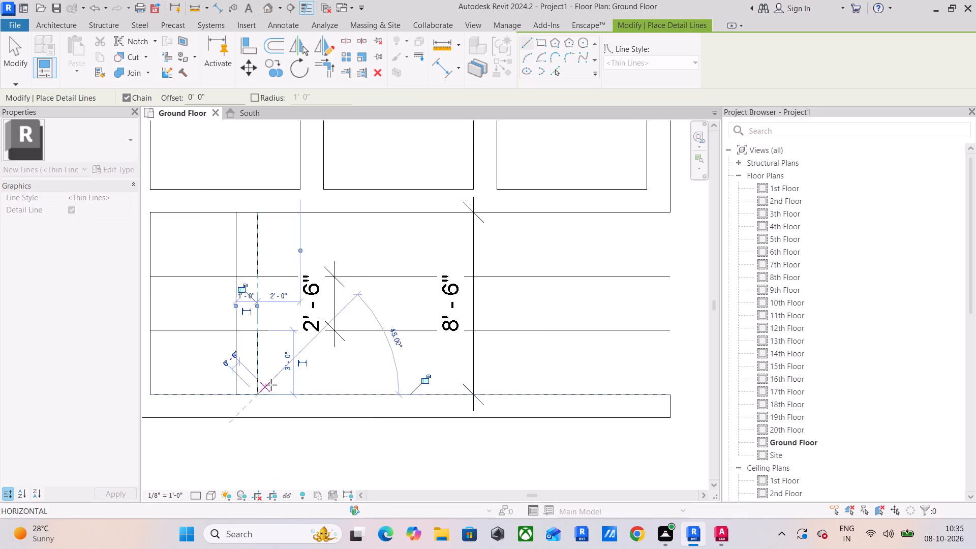
pyautogui.press('Escape')
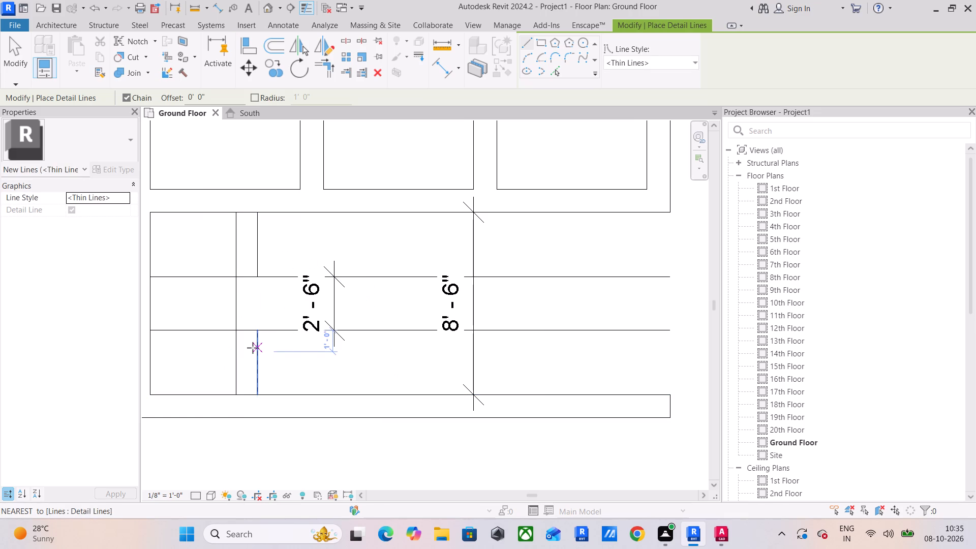
pyautogui.press('Escape')
pyautogui.press('Escape')
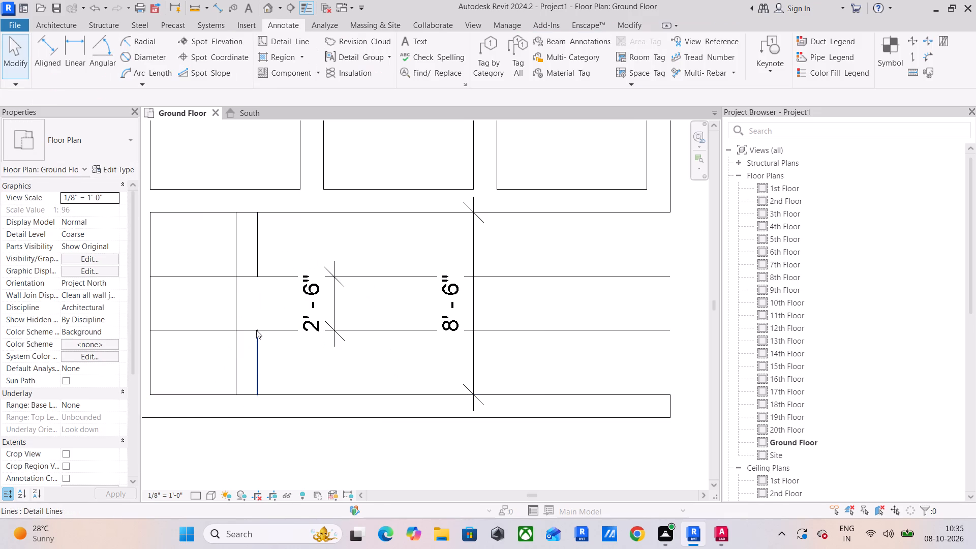
# Copy the pair of short vertical lines eastward seven times at about 1' spacing.
pyautogui.click(262, 257)
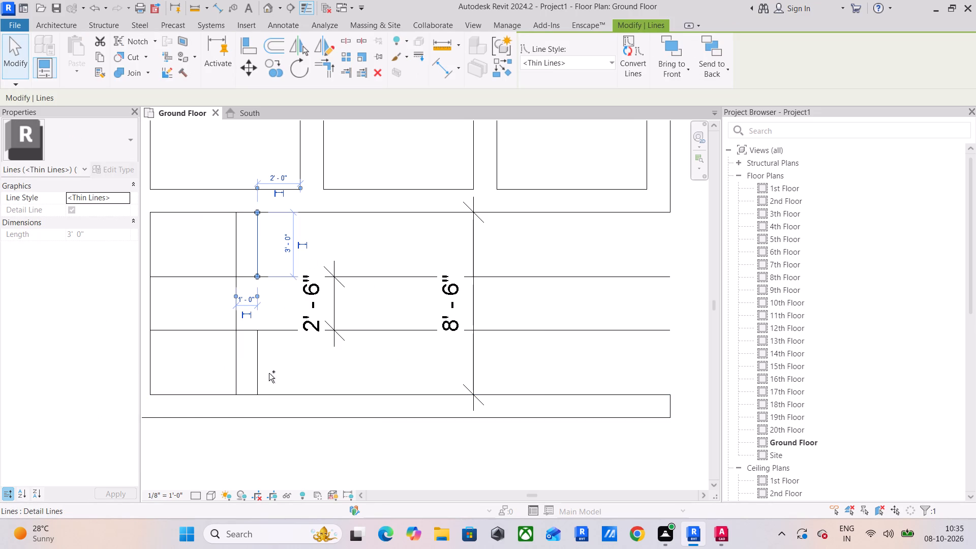
pyautogui.keyDown('ctrl'); pyautogui.click(261, 362); pyautogui.keyUp('ctrl')
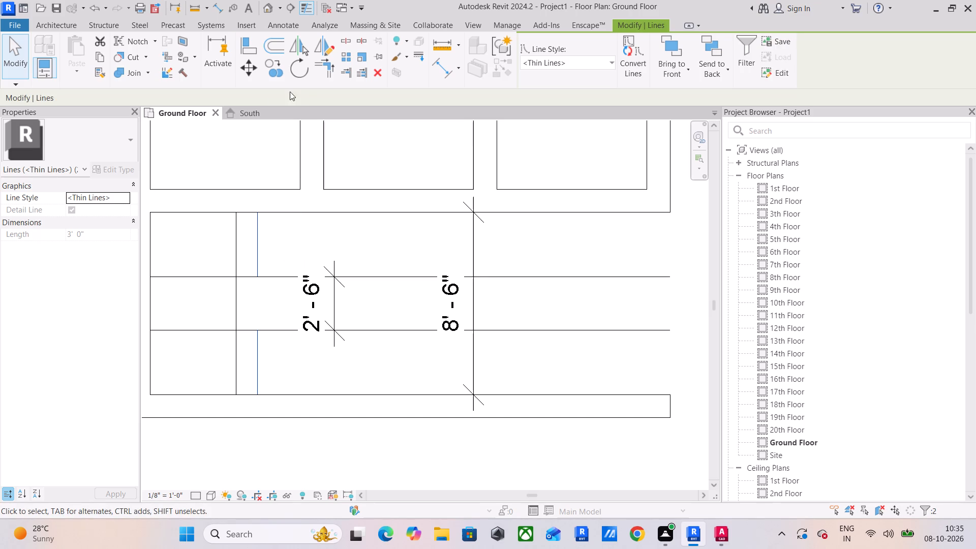
pyautogui.click(273, 76)
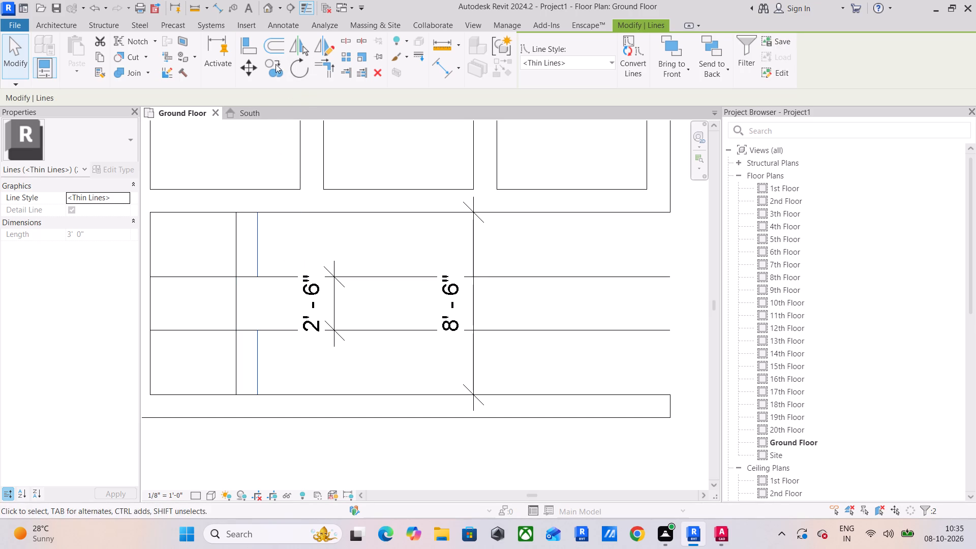
pyautogui.click(276, 64)
pyautogui.click(235, 212)
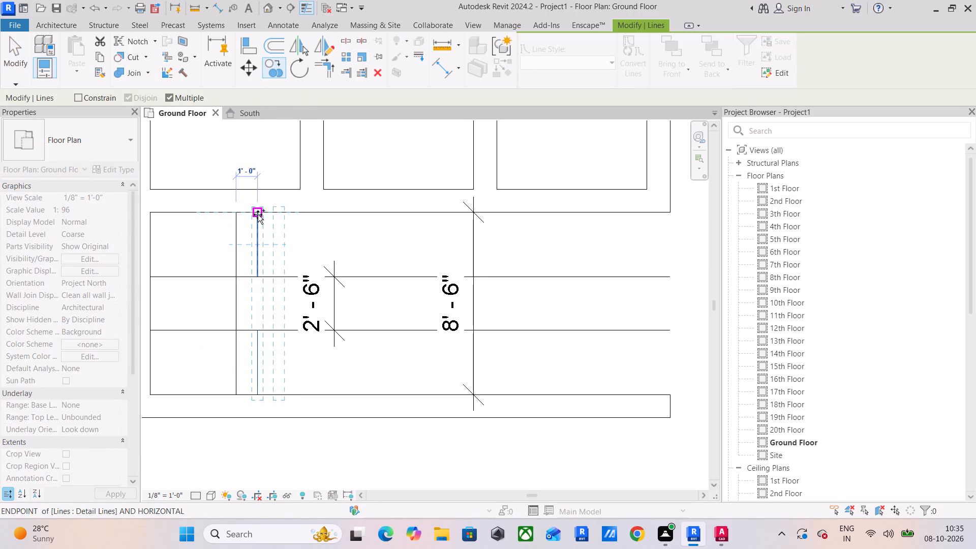
pyautogui.scroll(4, 258, 215)
pyautogui.click(258, 215)
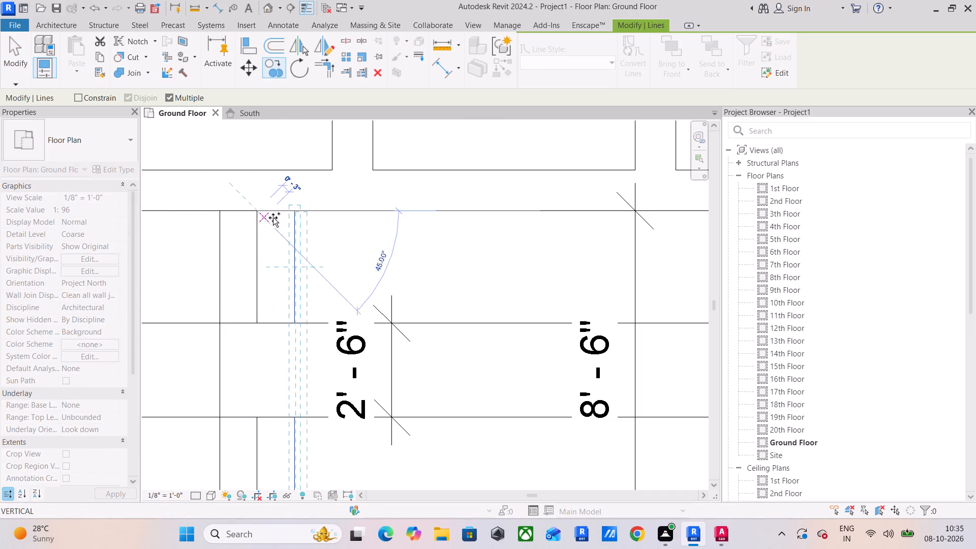
pyautogui.click(293, 212)
pyautogui.click(333, 213)
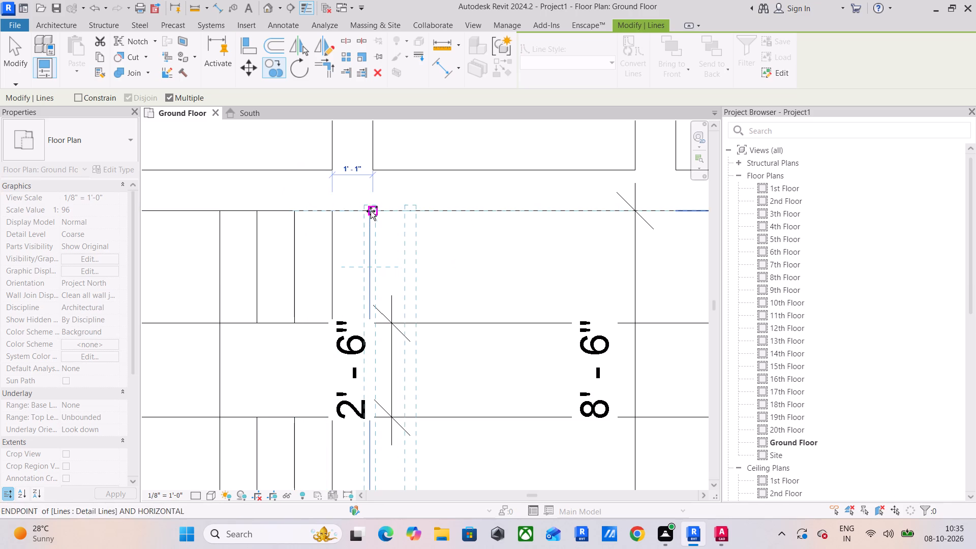
pyautogui.click(371, 211)
pyautogui.click(409, 207)
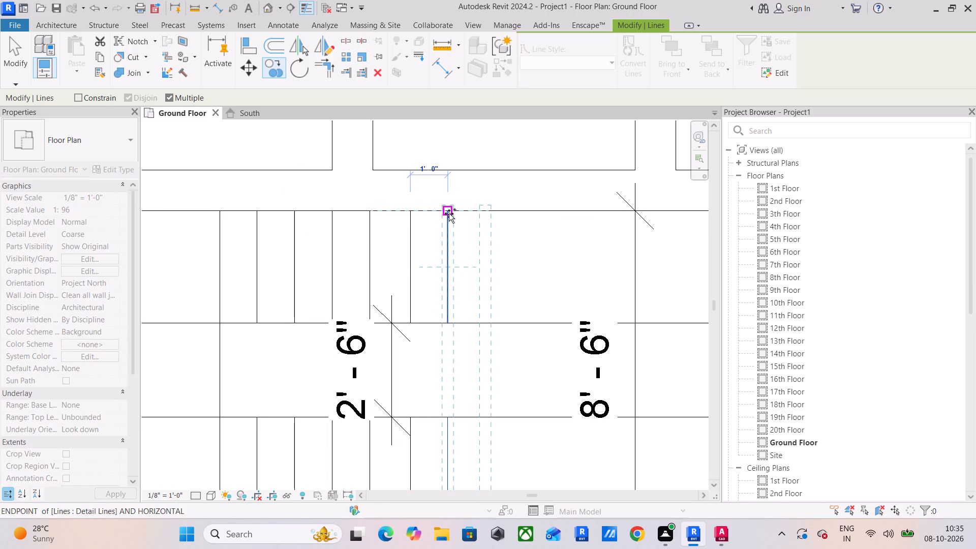
pyautogui.click(449, 213)
pyautogui.click(482, 211)
# Place three more copies of the vertical line pair eastward at 1' spacing.
pyautogui.scroll(-2, 389, 274)
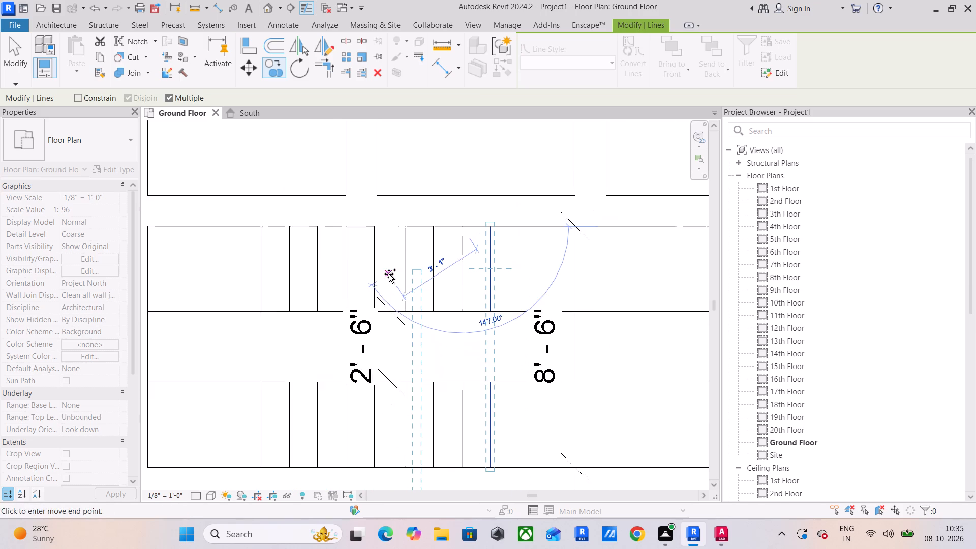
pyautogui.moveTo(389, 274); pyautogui.dragTo(394, 242, button='middle')
pyautogui.moveTo(423, 256); pyautogui.dragTo(237, 265, button='middle')
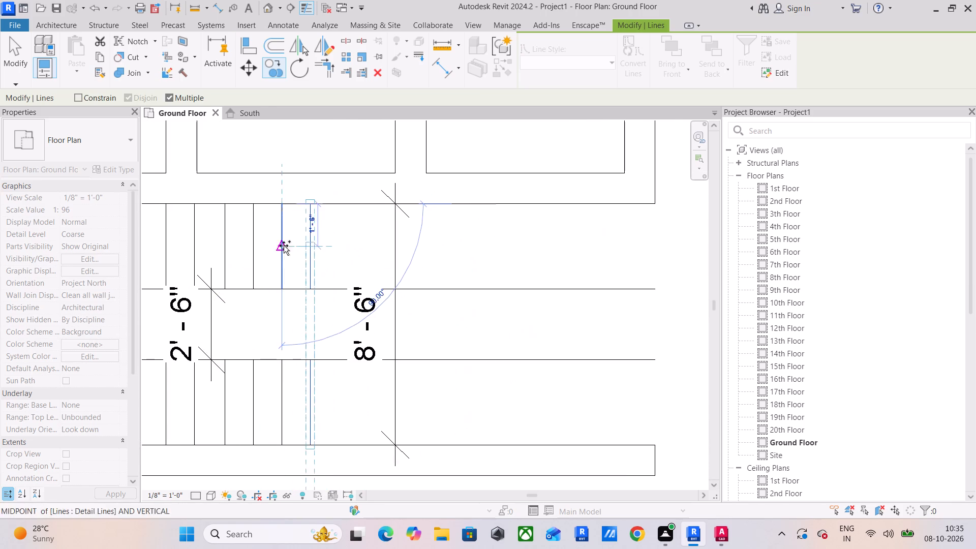
pyautogui.click(310, 203)
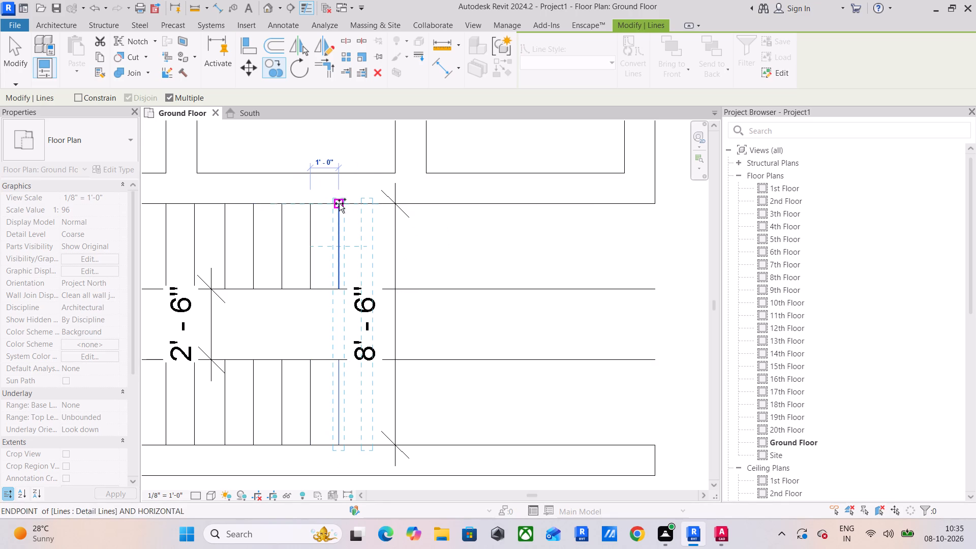
pyautogui.click(339, 203)
pyautogui.click(368, 202)
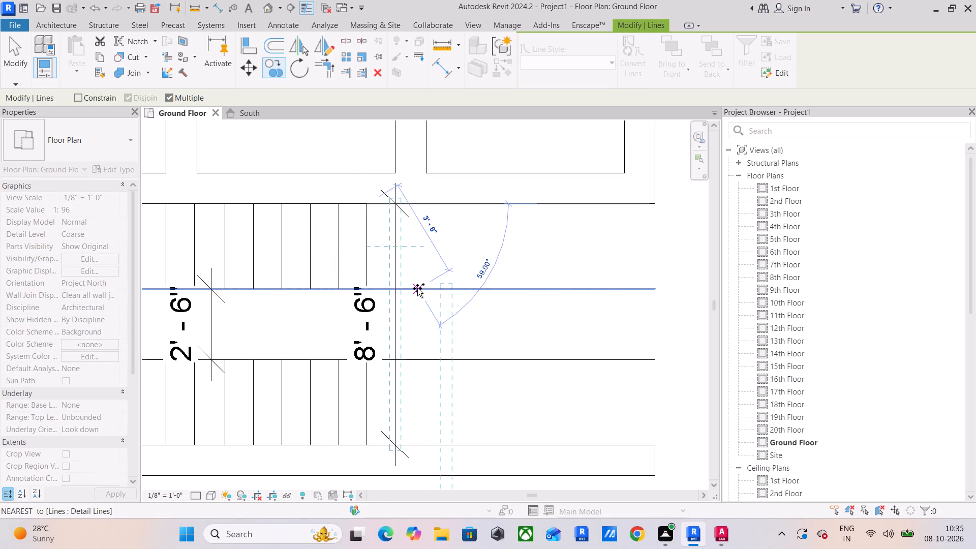
pyautogui.press('Escape')
pyautogui.press('Escape')
pyautogui.press('Escape')
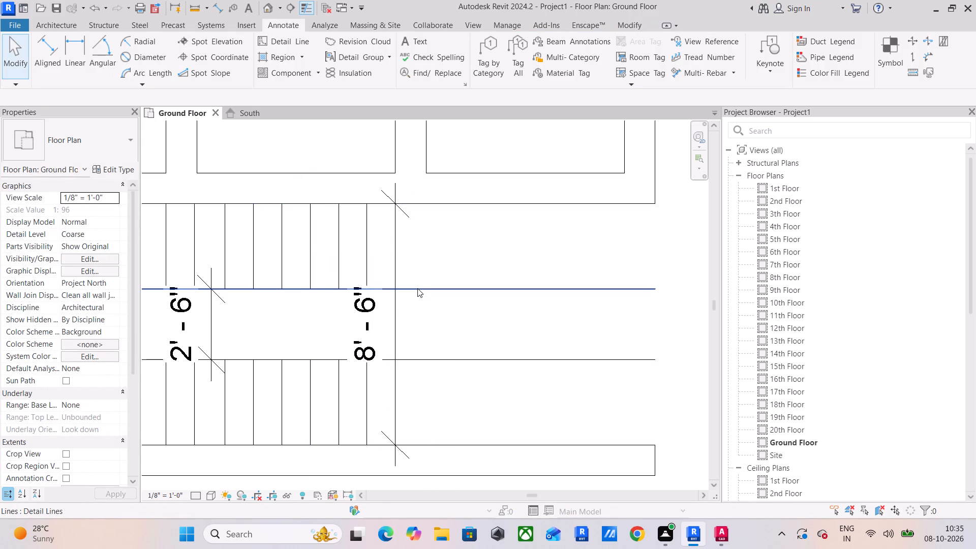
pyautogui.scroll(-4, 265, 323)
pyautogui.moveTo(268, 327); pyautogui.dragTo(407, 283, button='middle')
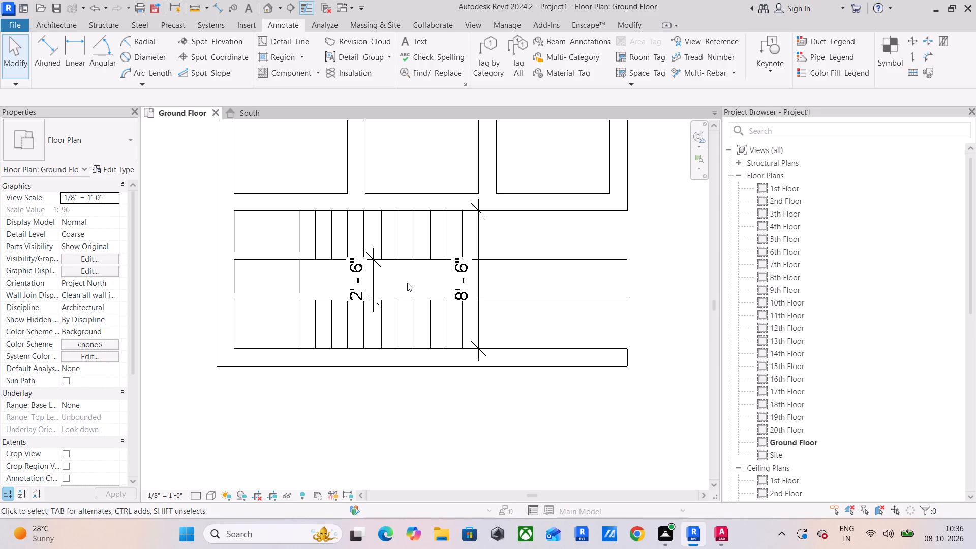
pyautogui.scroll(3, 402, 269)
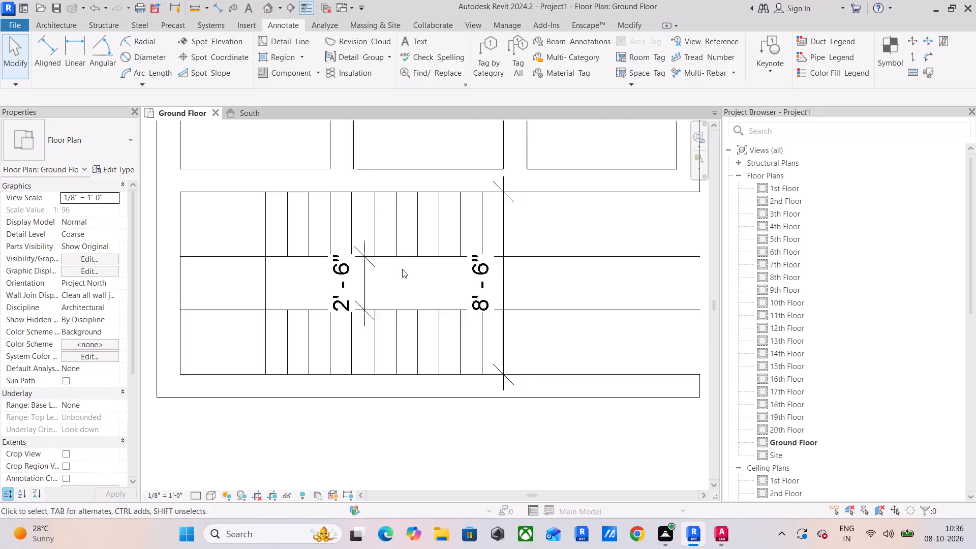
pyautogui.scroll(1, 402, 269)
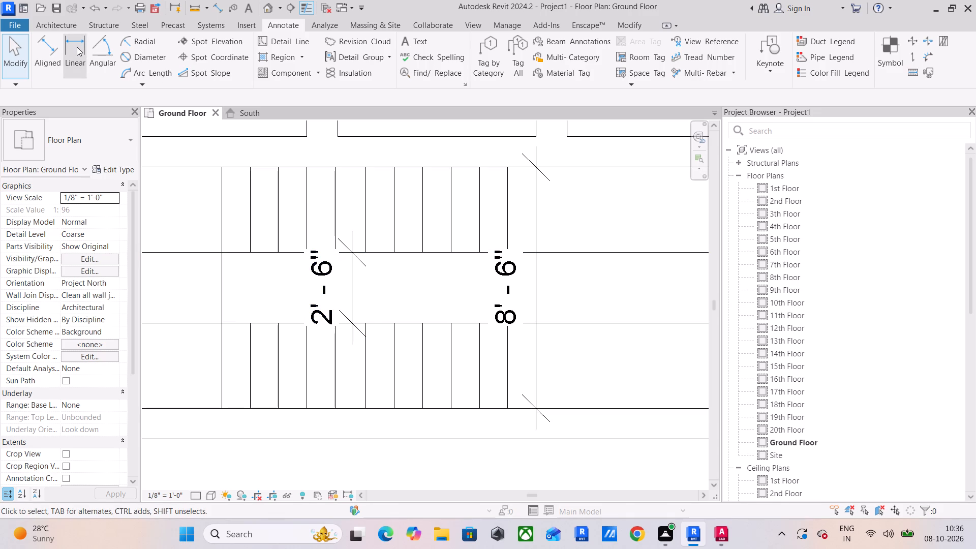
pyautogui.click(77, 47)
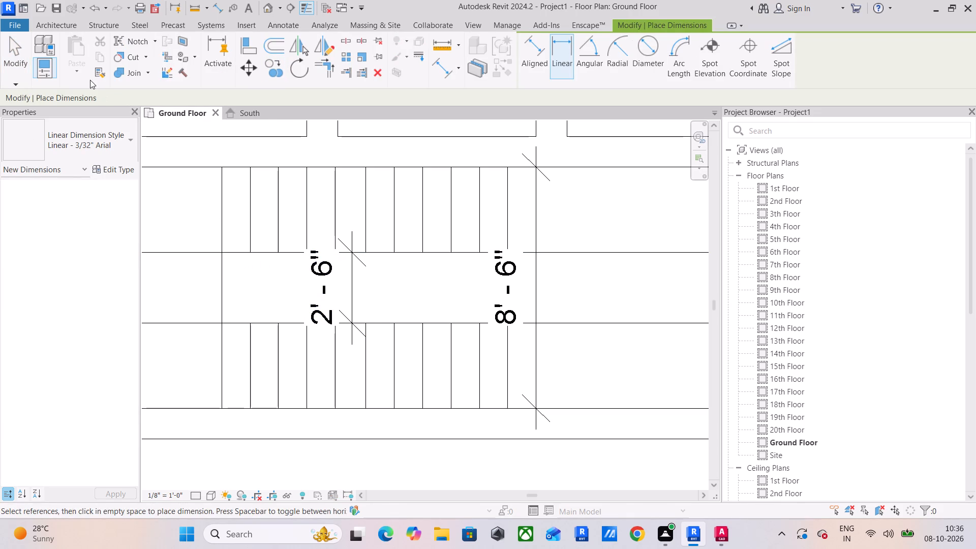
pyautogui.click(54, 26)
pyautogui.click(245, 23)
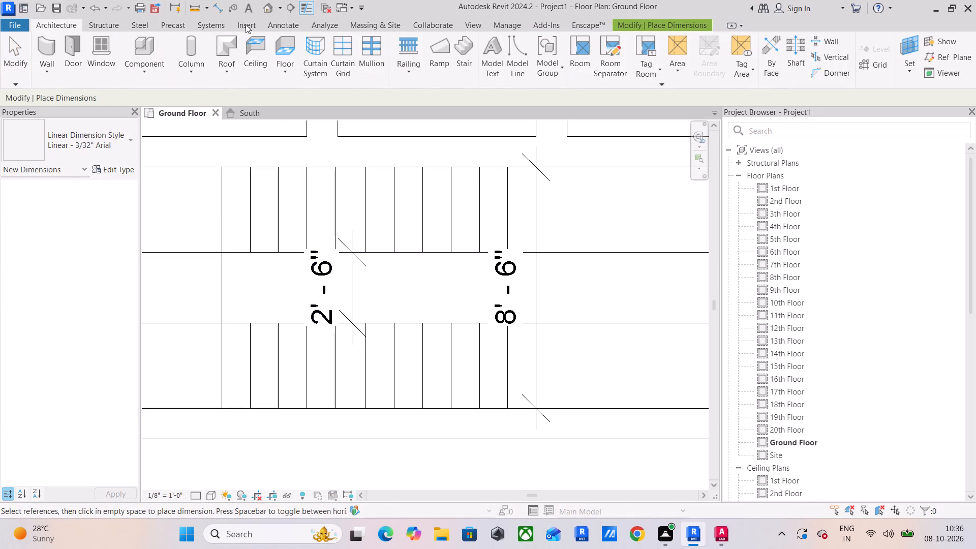
# Draw a horizontal detail line about 15' long midway between the guide lines, from the full-height vertical line eastward past the last tread.
pyautogui.click(273, 26)
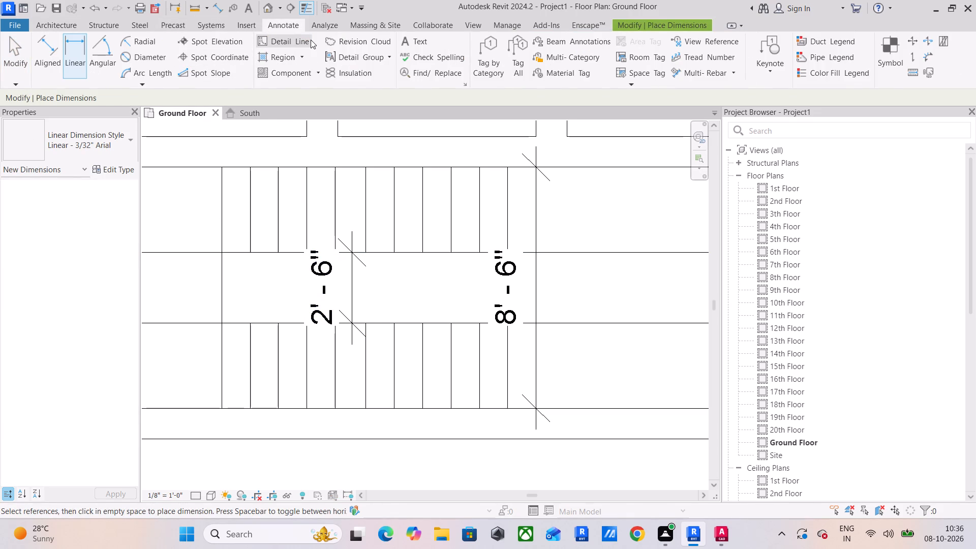
pyautogui.click(310, 40)
pyautogui.scroll(2, 292, 288)
pyautogui.scroll(-1, 333, 287)
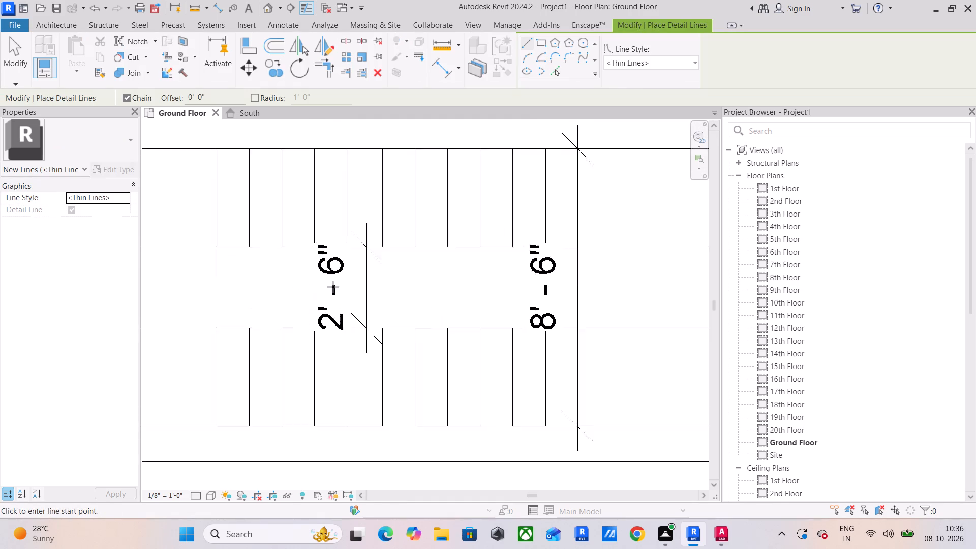
pyautogui.scroll(-1, 333, 287)
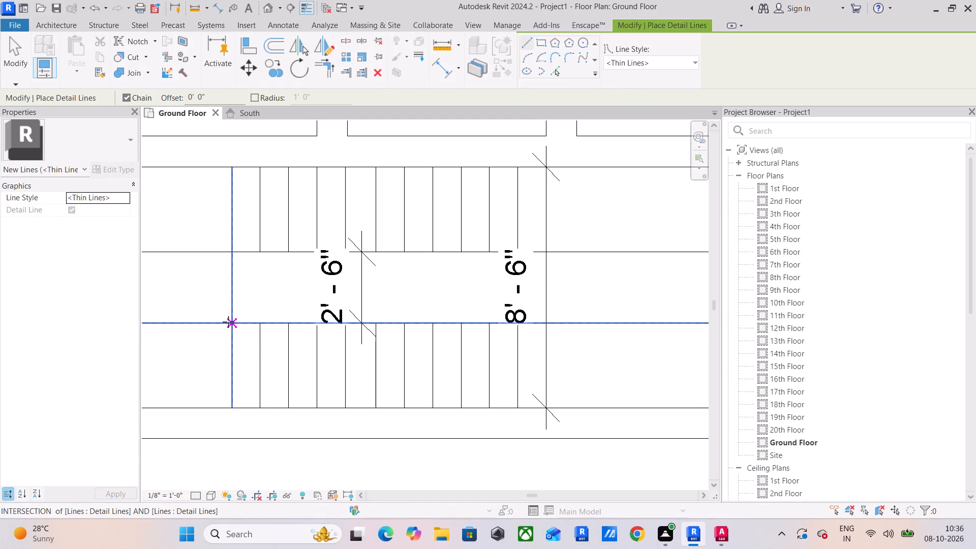
pyautogui.scroll(2, 229, 308)
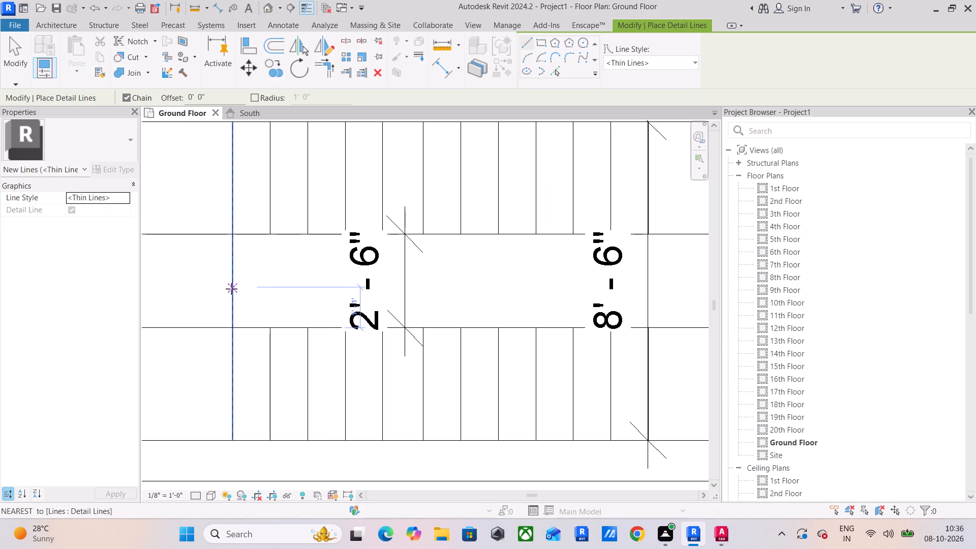
pyautogui.click(231, 289)
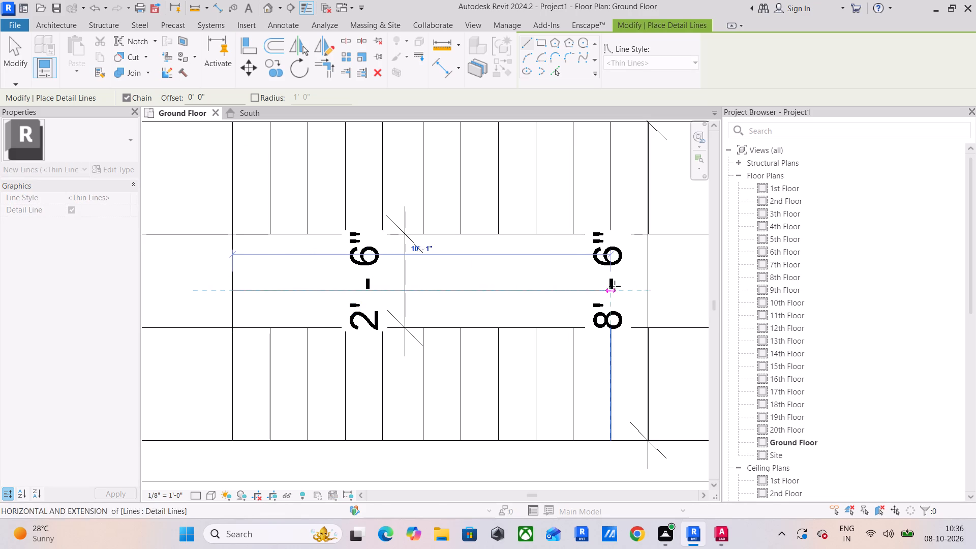
pyautogui.scroll(-1, 646, 287)
pyautogui.moveTo(646, 287); pyautogui.dragTo(455, 287, button='middle')
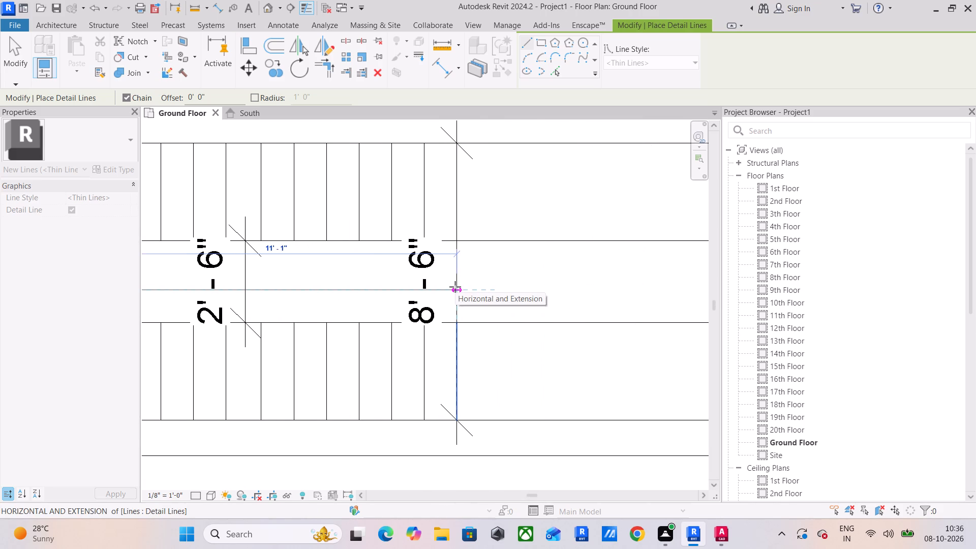
pyautogui.scroll(-3, 475, 287)
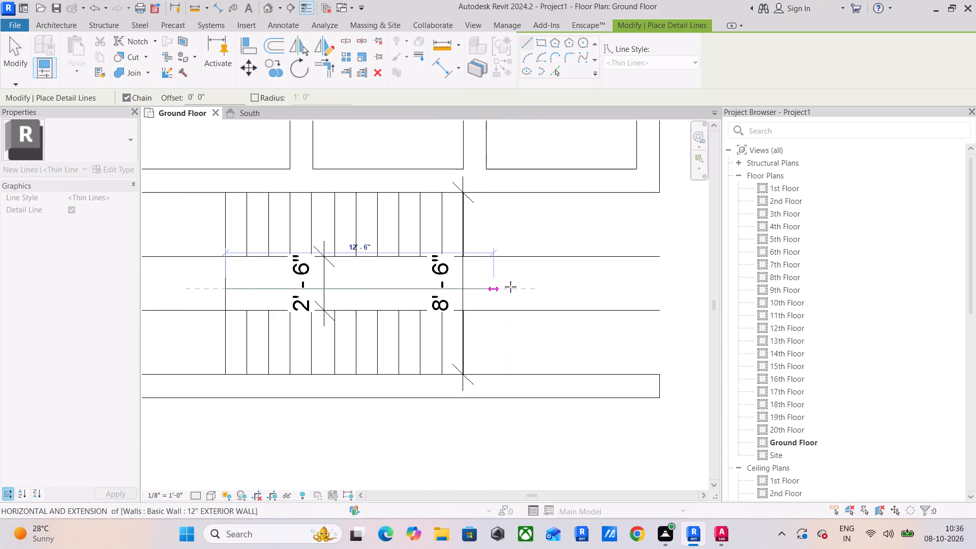
pyautogui.moveTo(510, 287); pyautogui.dragTo(408, 286, button='middle')
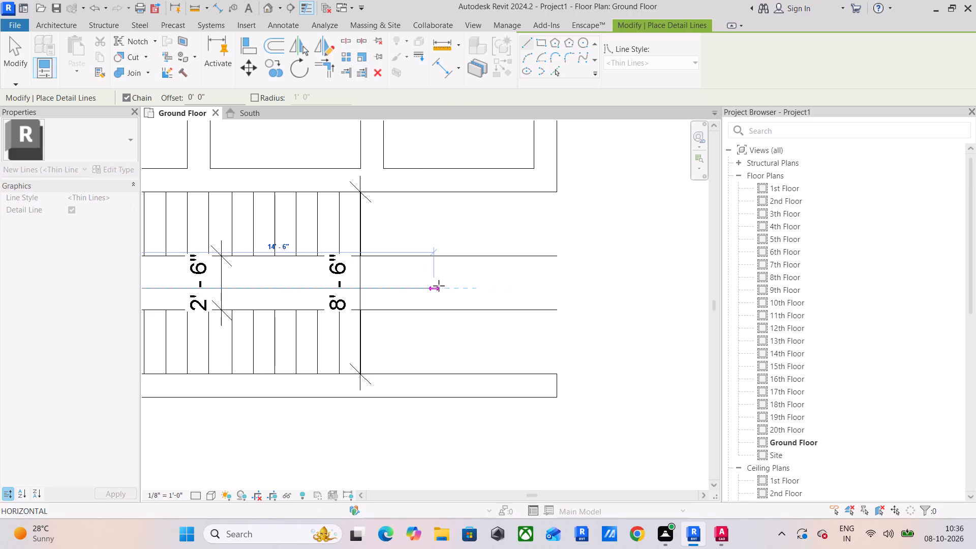
pyautogui.click(445, 286)
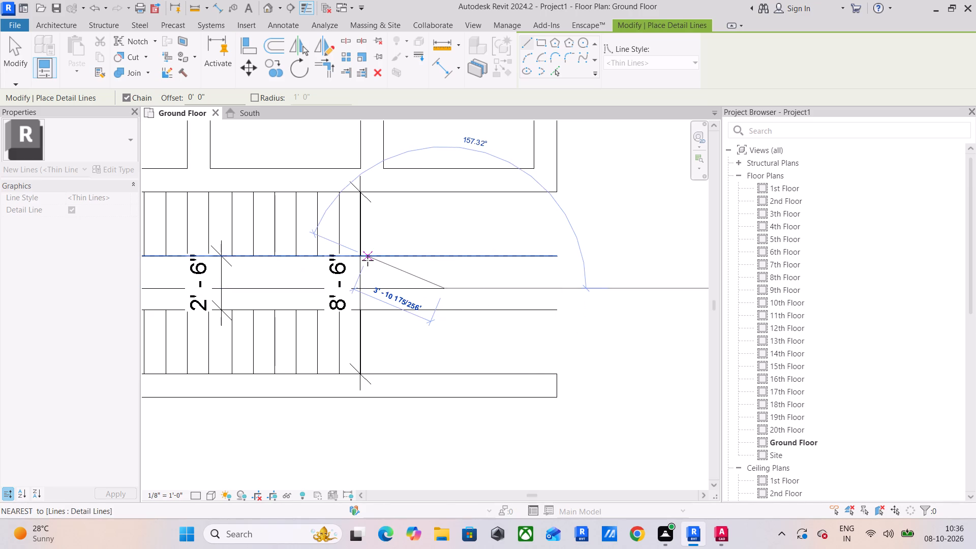
pyautogui.press('Escape')
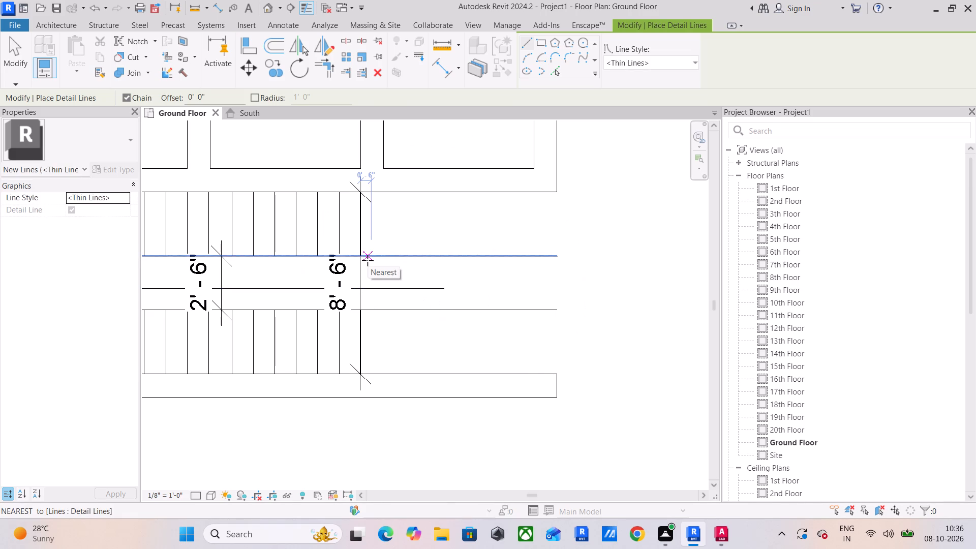
pyautogui.press('Escape')
pyautogui.press('Escape')
pyautogui.press('Escape')
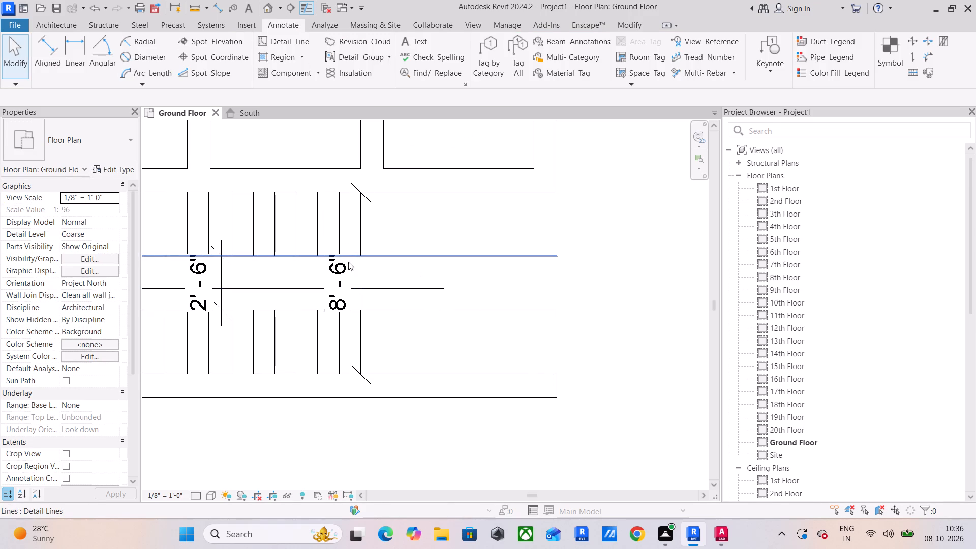
# Delete the 8'-6" dimension between the enclosure wall and the bottom wall.
pyautogui.click(337, 284)
pyautogui.click(345, 272)
pyautogui.press('Delete')
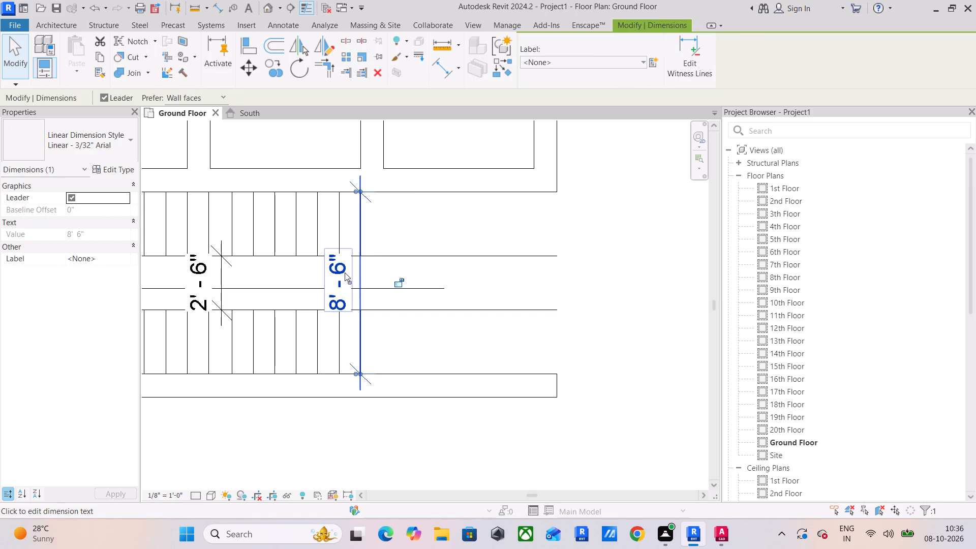
# Delete the 2'-6" dimension between the two horizontal guide lines.
pyautogui.click(197, 273)
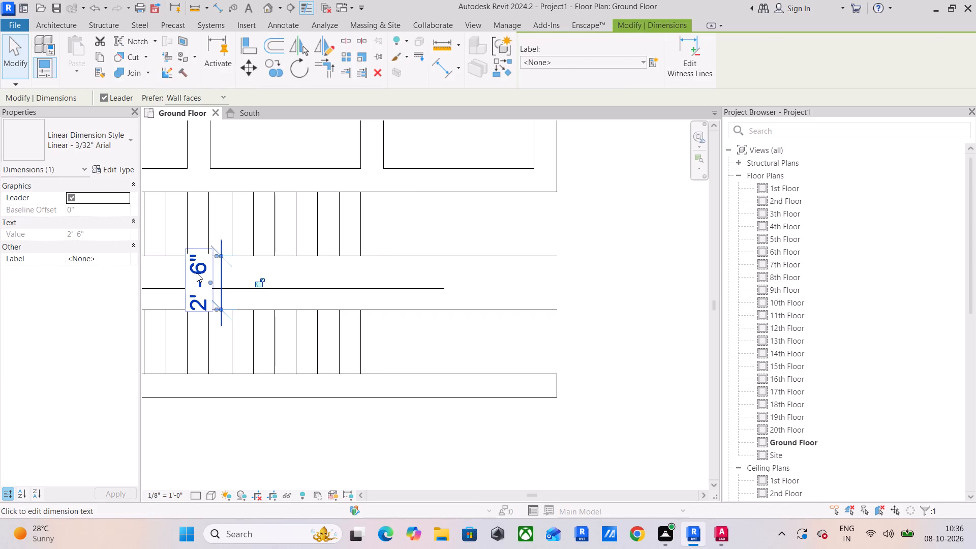
pyautogui.press('Delete')
# Examine the tread lines, guide lines and centre line of the stair layout below the three enclosures.
pyautogui.moveTo(232, 274); pyautogui.dragTo(410, 256, button='middle')
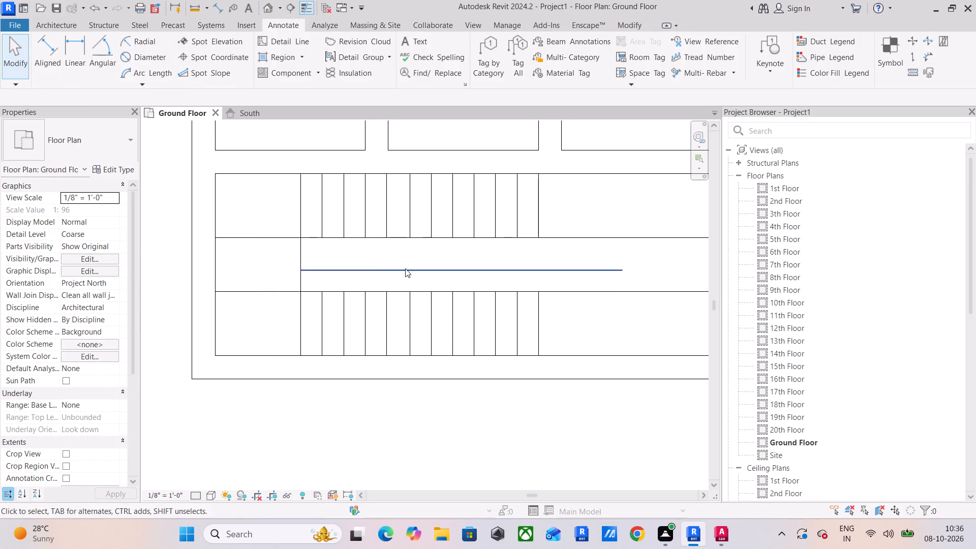
pyautogui.moveTo(405, 269); pyautogui.dragTo(321, 278, button='middle')
pyautogui.scroll(-1, 454, 253)
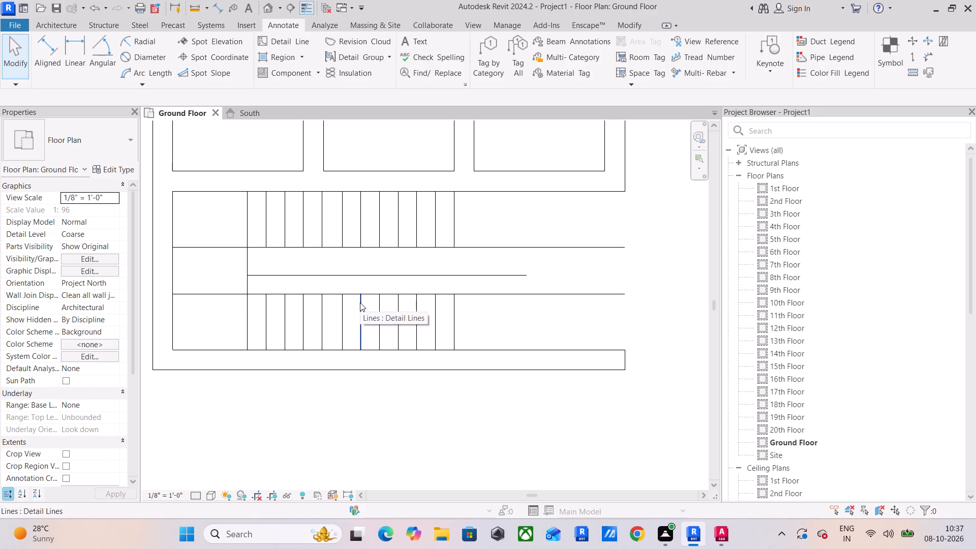
pyautogui.scroll(-2, 360, 302)
pyautogui.moveTo(373, 304); pyautogui.dragTo(303, 301, button='middle')
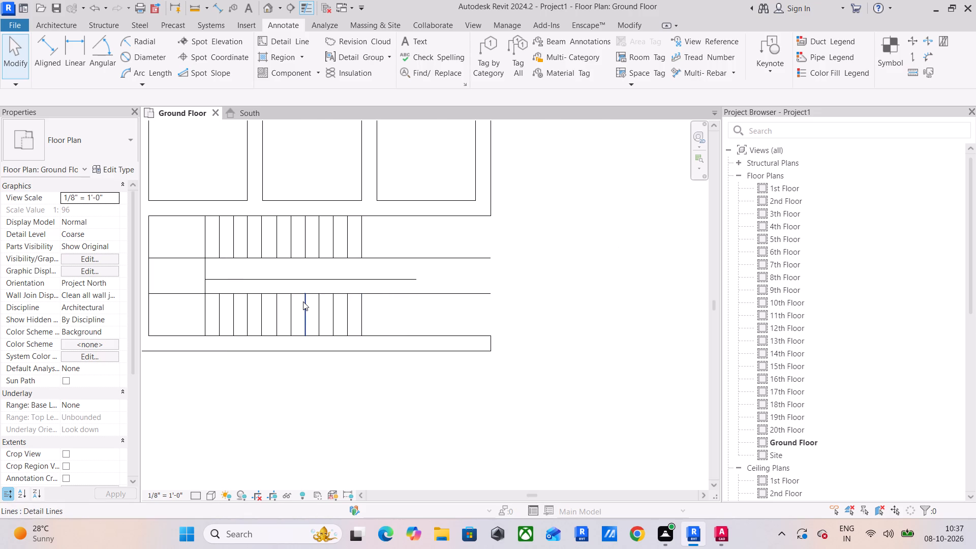
pyautogui.scroll(2, 262, 285)
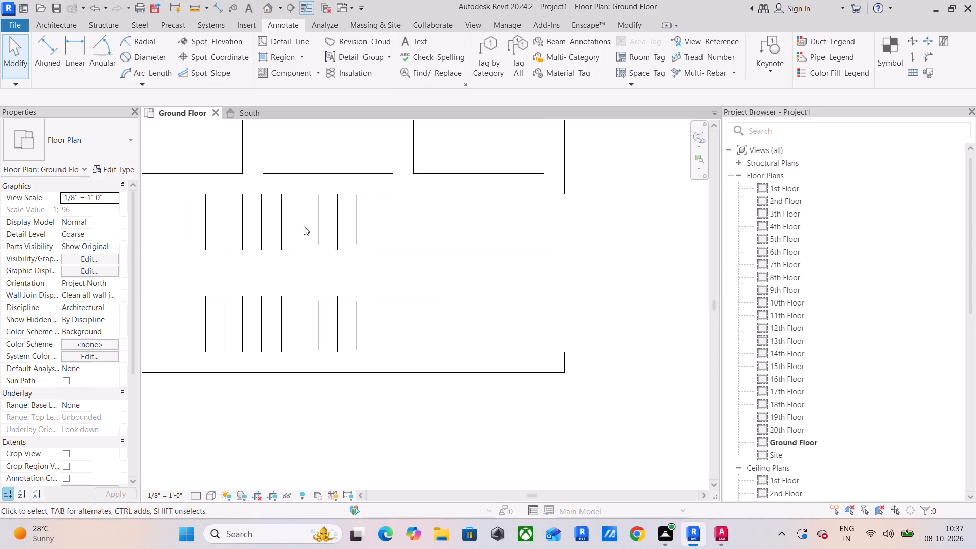
pyautogui.moveTo(315, 243); pyautogui.dragTo(470, 331, button='middle')
pyautogui.scroll(-3, 474, 322)
pyautogui.moveTo(483, 321); pyautogui.dragTo(407, 276, button='middle')
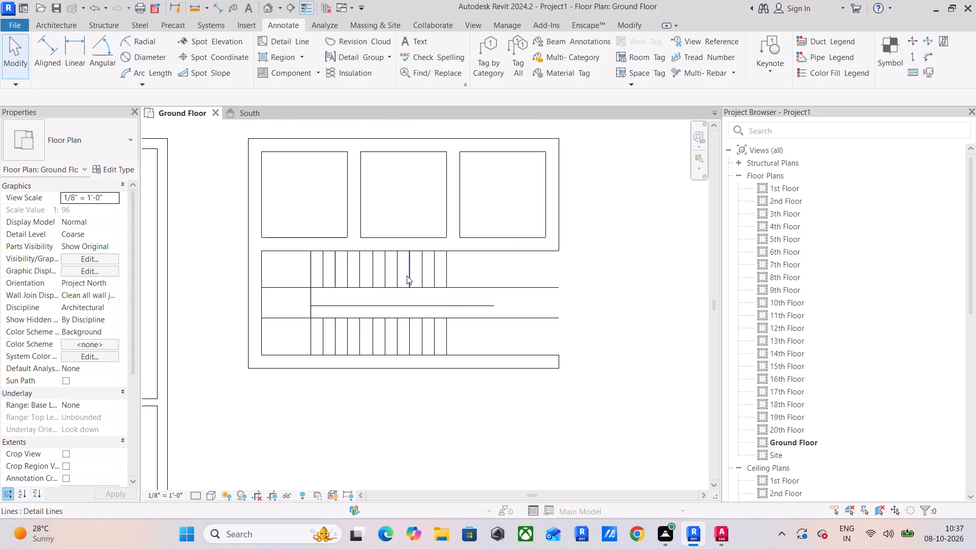
pyautogui.scroll(3, 432, 302)
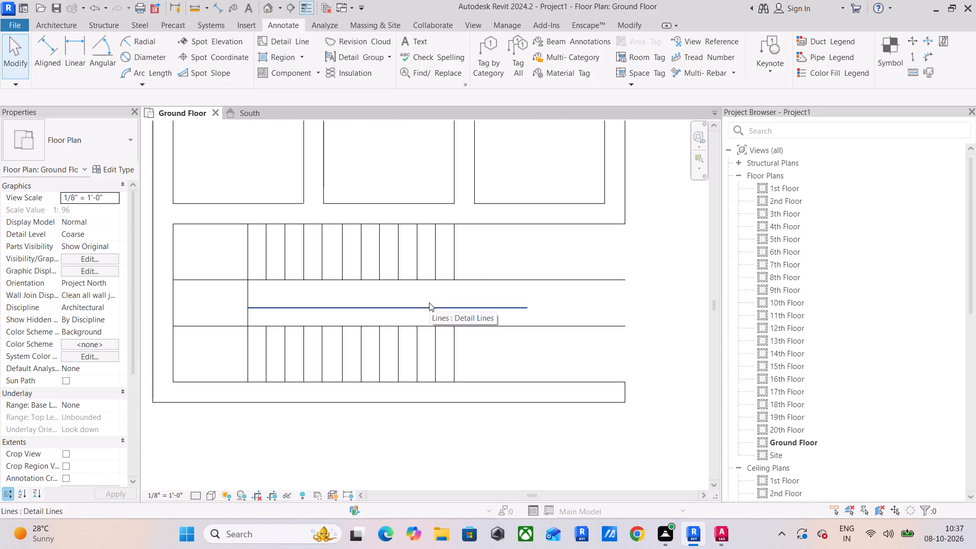
pyautogui.scroll(-5, 429, 302)
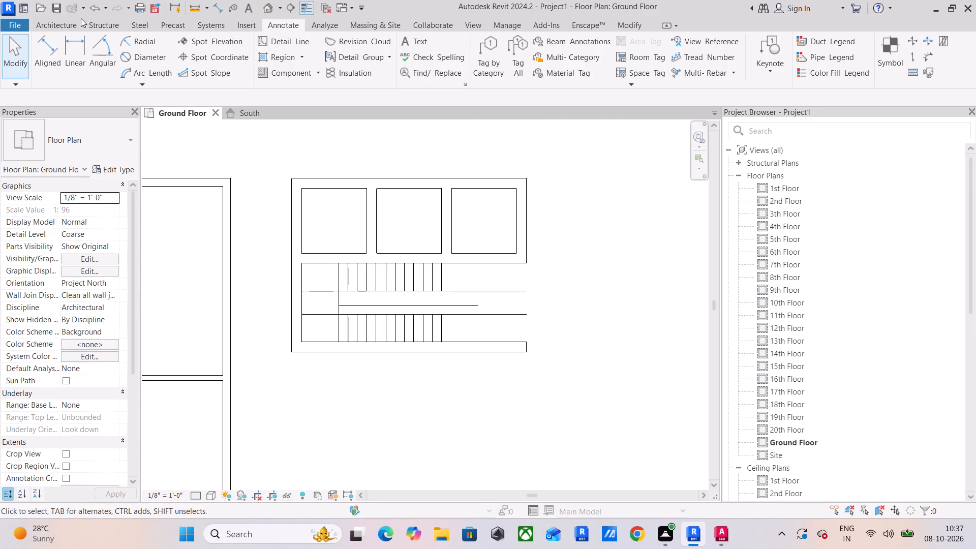
# Start a sketched stair run and draw its outer boundary along the wall faces: 15'-1" long sides from the last tread, joined by an 8'-6" west side.
pyautogui.click(79, 20)
pyautogui.click(453, 54)
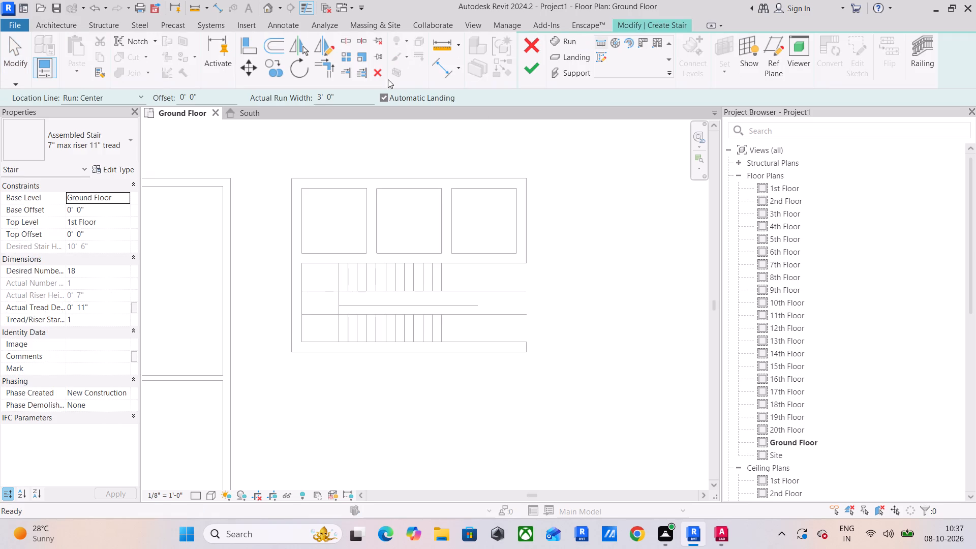
pyautogui.click(599, 56)
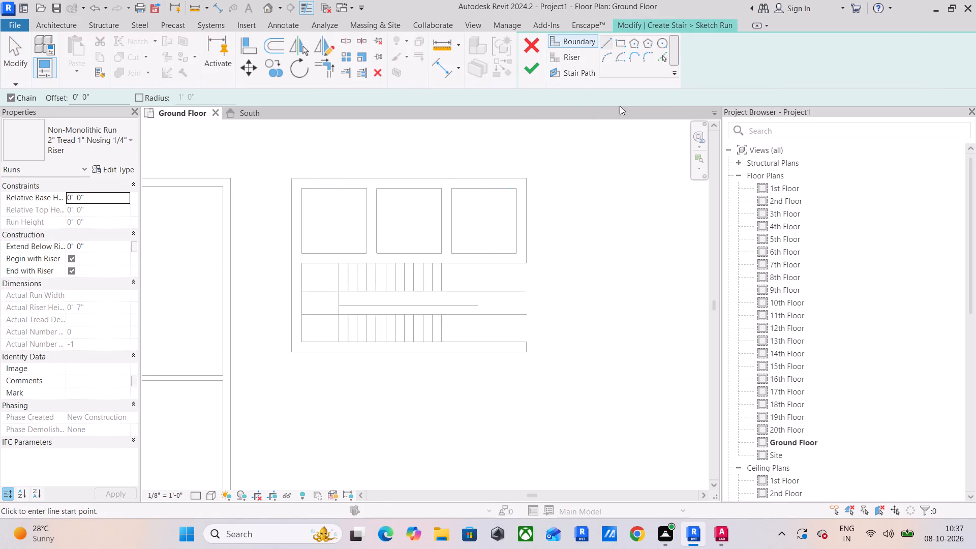
pyautogui.scroll(4, 449, 261)
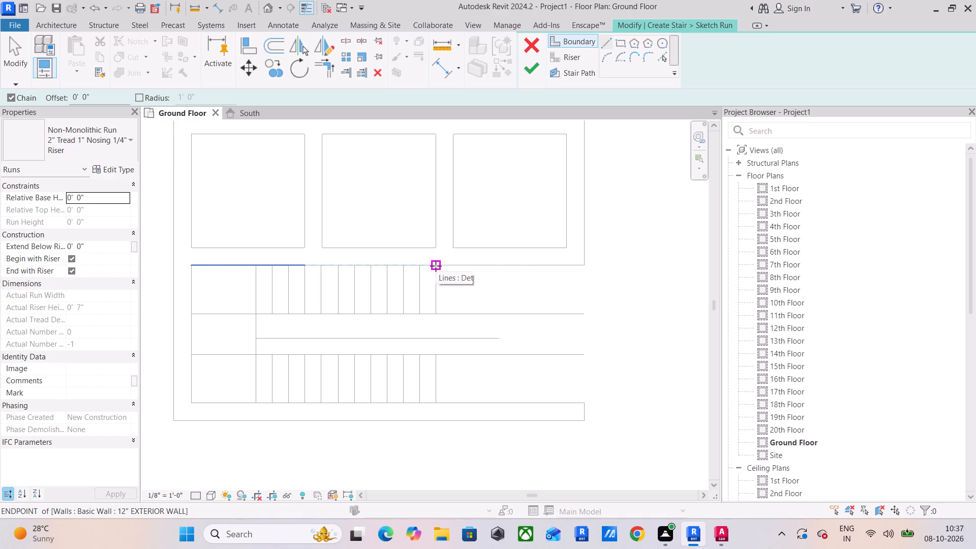
pyautogui.click(436, 266)
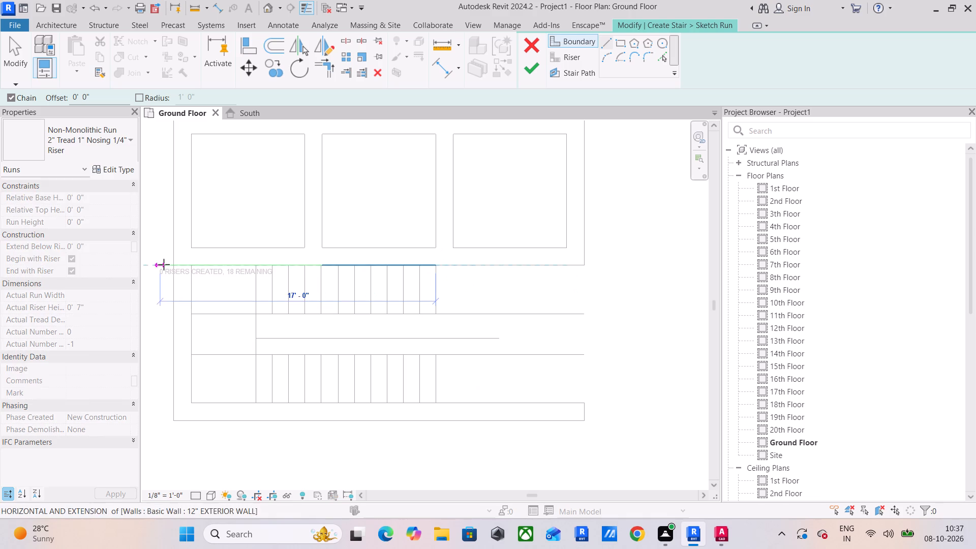
pyautogui.click(190, 264)
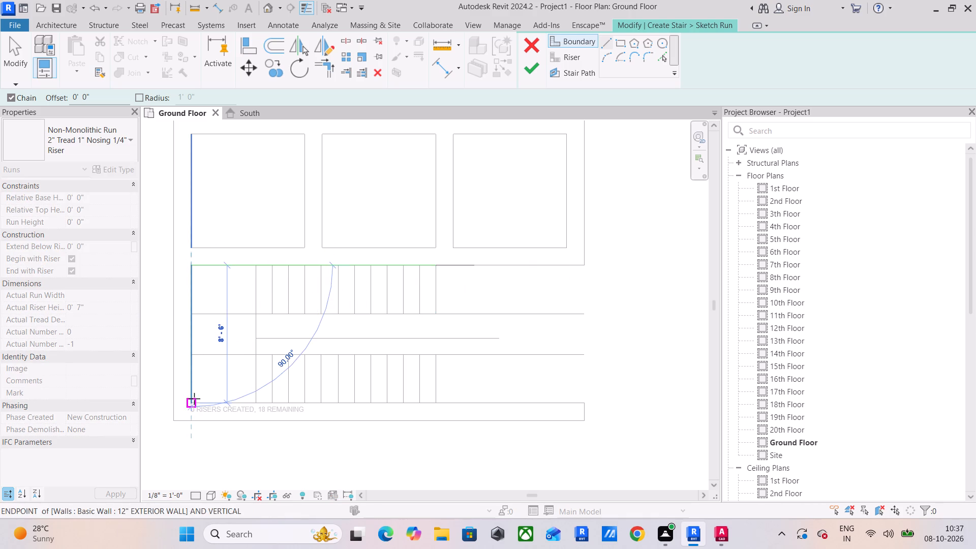
pyautogui.click(193, 401)
pyautogui.click(435, 408)
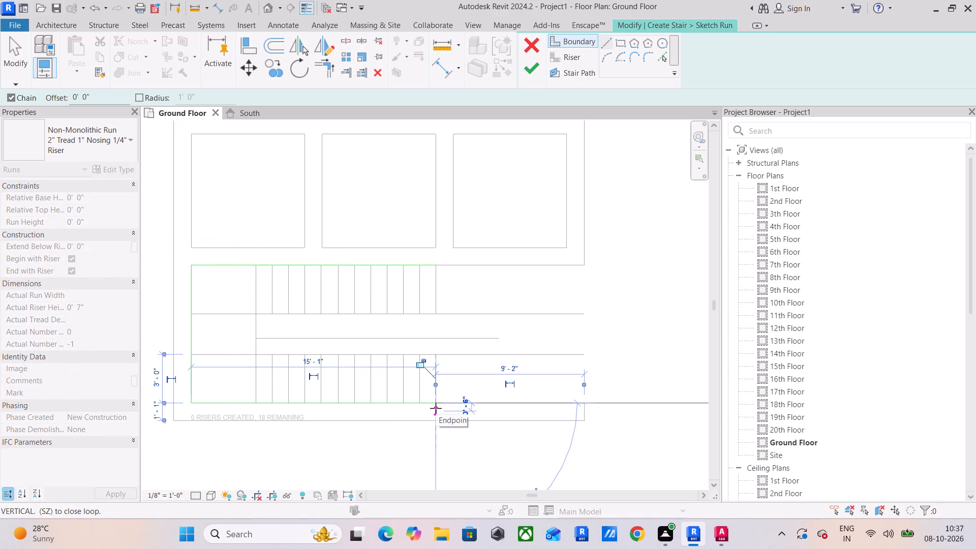
pyautogui.press('Escape')
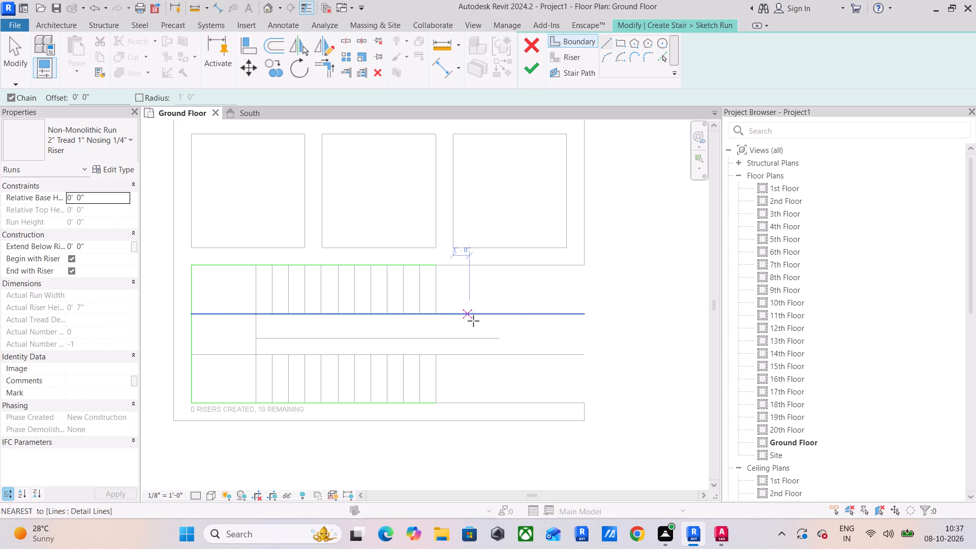
# Draw the run's inner boundary along the two guide lines, 11'-1" from last to first tread, joined by a vertical segment at the first tread.
pyautogui.click(432, 318)
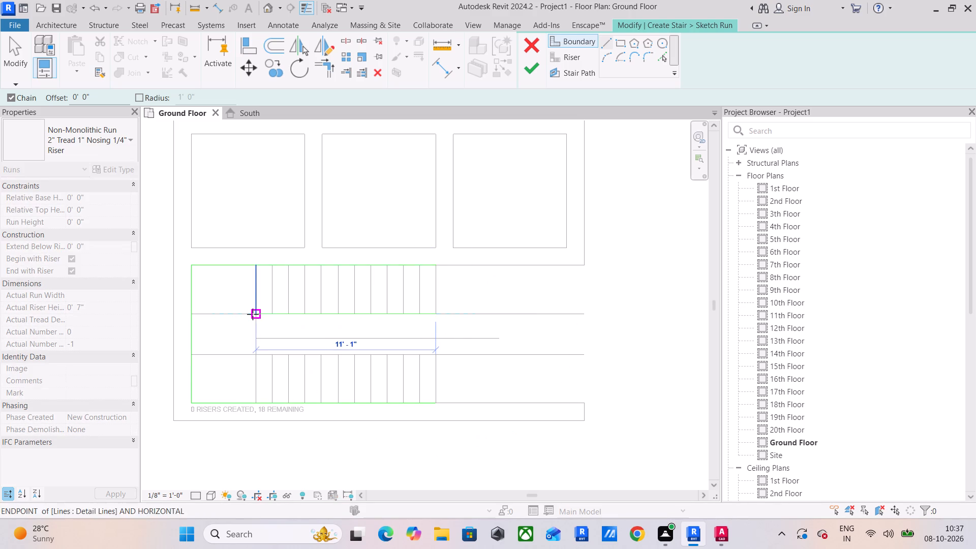
pyautogui.click(253, 314)
pyautogui.click(253, 354)
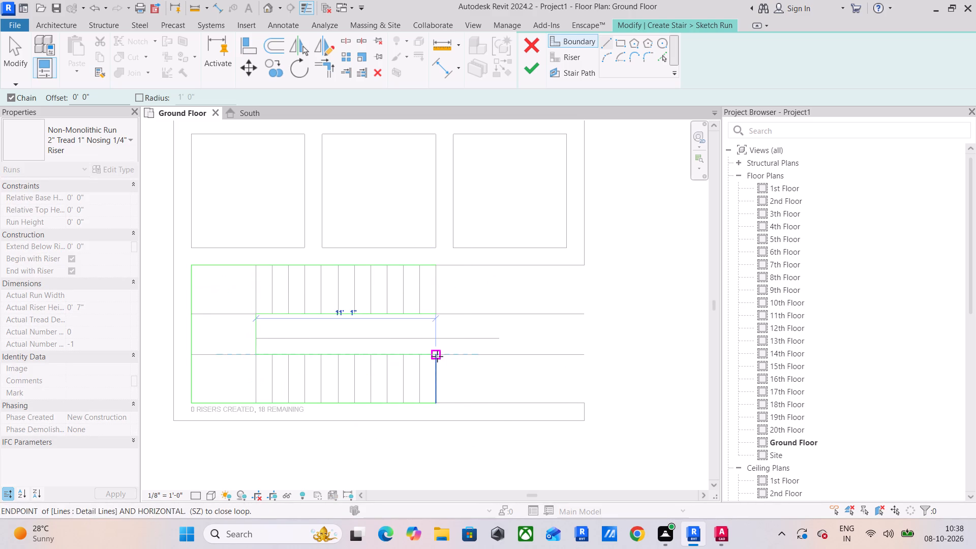
pyautogui.click(437, 356)
pyautogui.press('Escape')
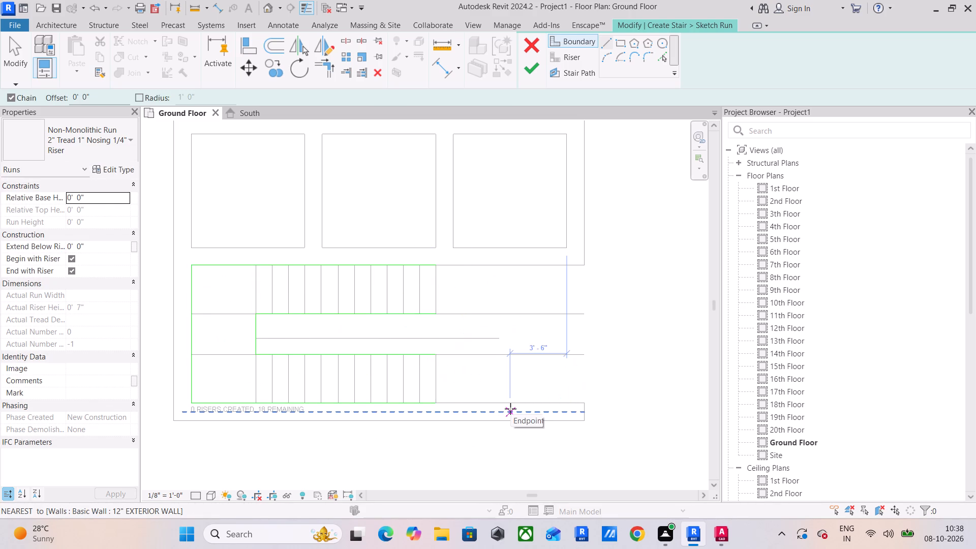
pyautogui.scroll(-1, 444, 374)
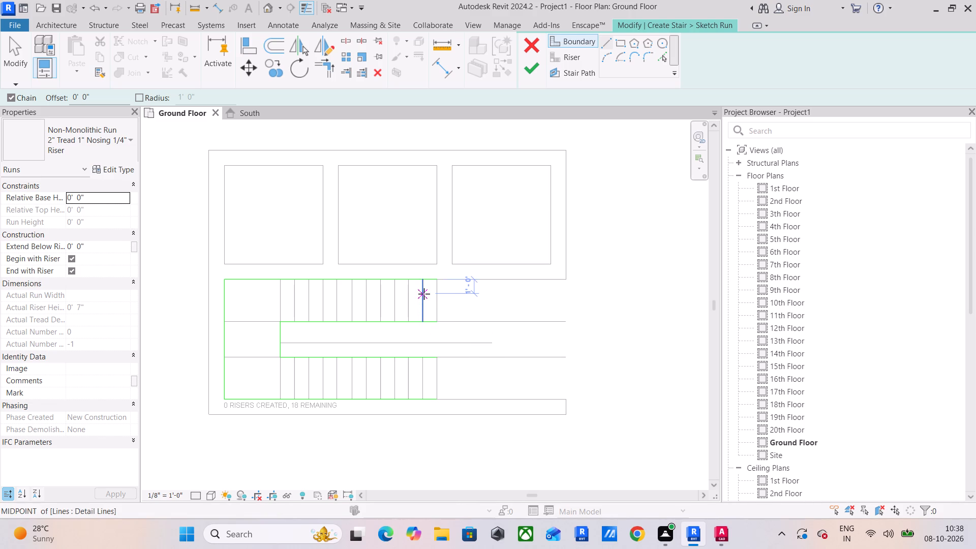
pyautogui.press('Escape')
pyautogui.moveTo(372, 322); pyautogui.dragTo(385, 316, button='middle')
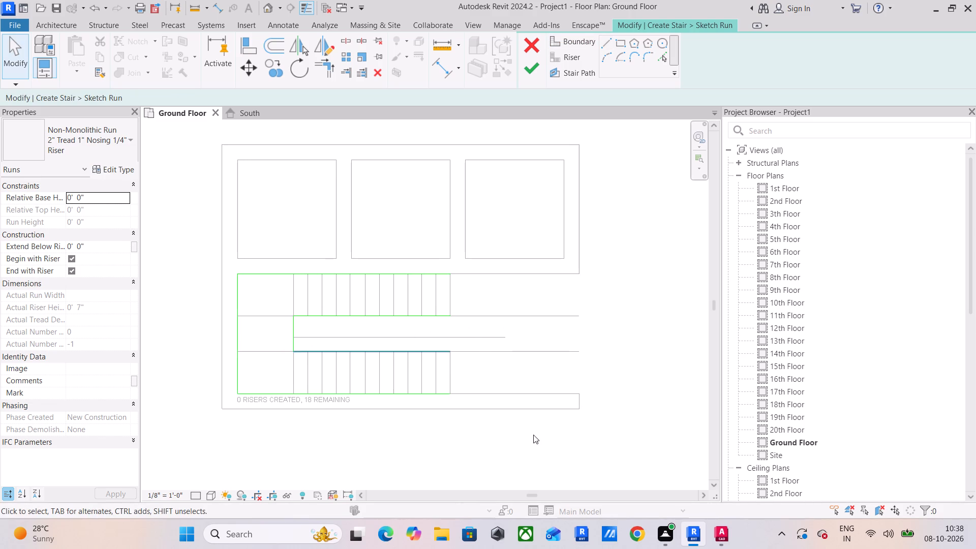
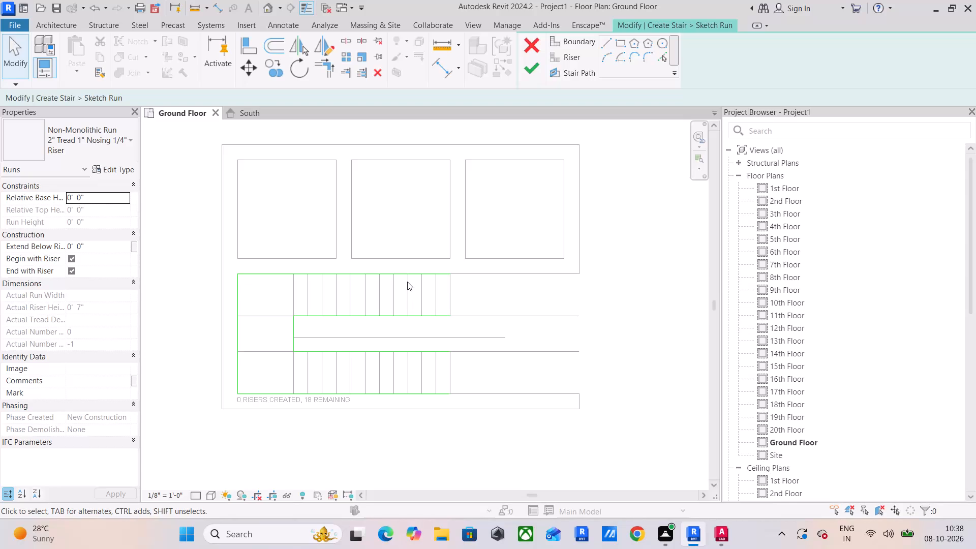
# Draw a 3'-0" riser line across the upper flight at its east end, between the inner and outer boundaries.
pyautogui.scroll(3, 442, 294)
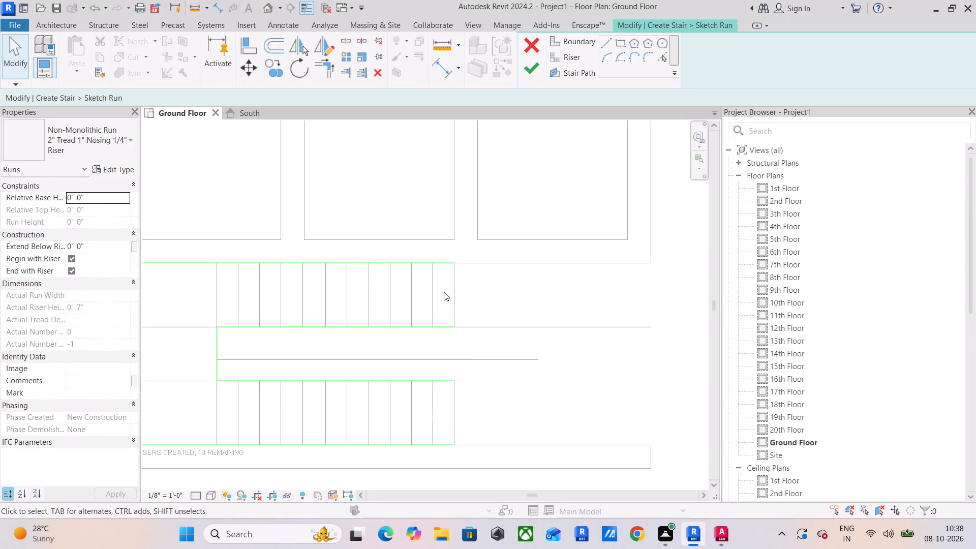
pyautogui.click(573, 56)
pyautogui.scroll(2, 457, 321)
pyautogui.click(456, 329)
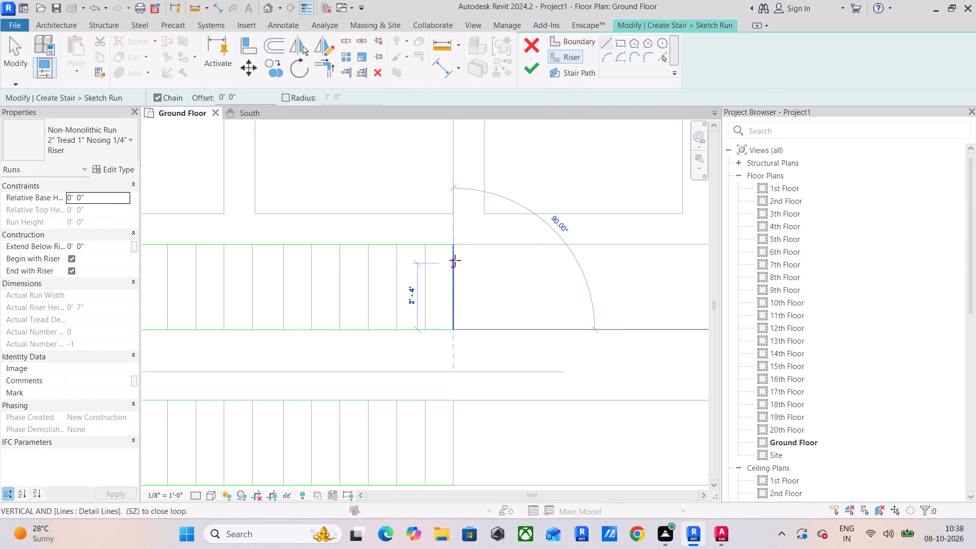
pyautogui.click(453, 244)
pyautogui.press('Escape')
pyautogui.press('Escape')
# Copy the riser line repeatedly onto each remaining tread line of the upper flight, westward to the start of the landing.
pyautogui.click(457, 277)
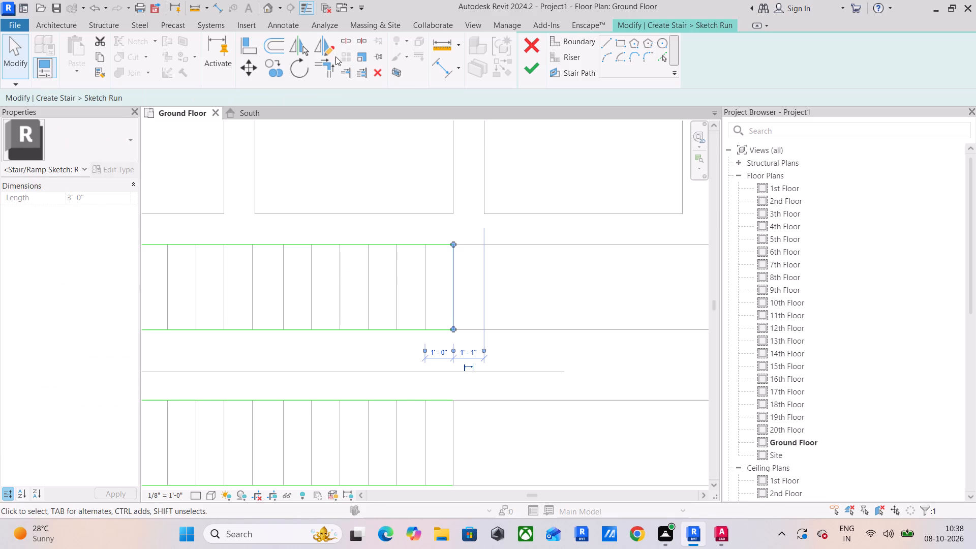
pyautogui.click(266, 63)
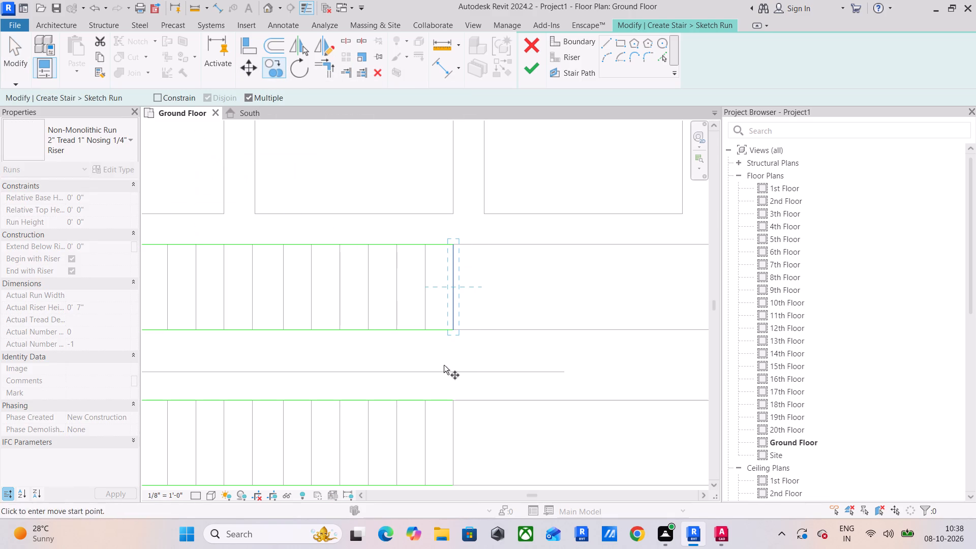
pyautogui.click(452, 328)
pyautogui.click(428, 328)
pyautogui.click(397, 326)
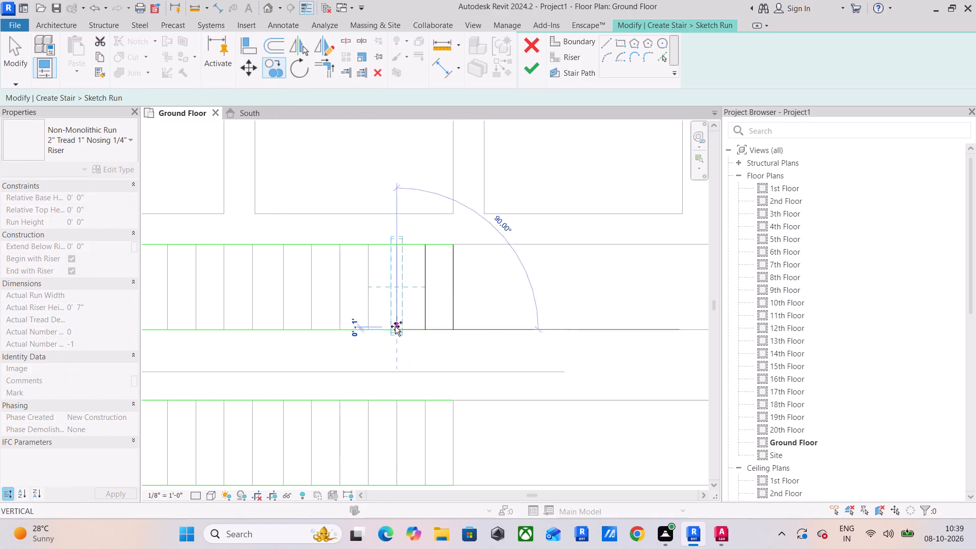
pyautogui.click(369, 327)
pyautogui.click(338, 331)
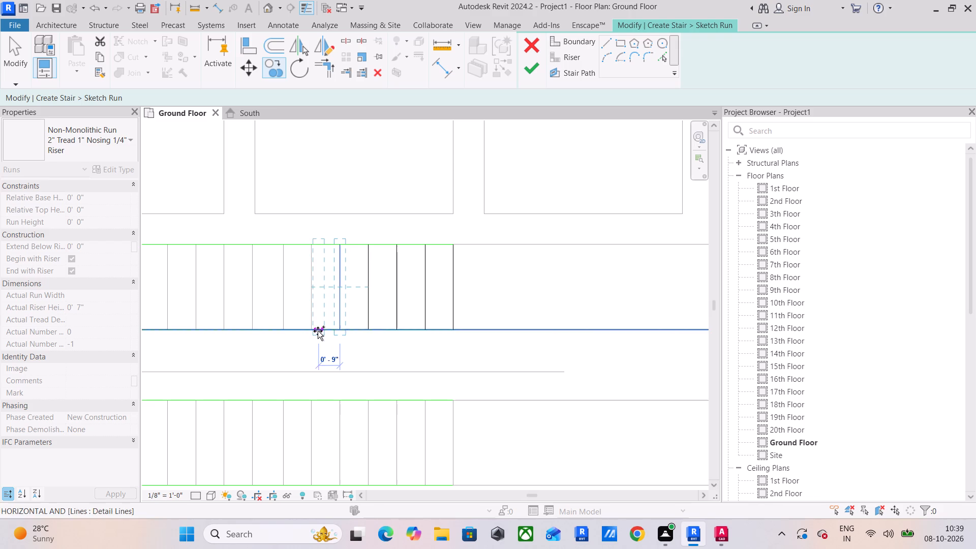
pyautogui.click(316, 328)
pyautogui.click(283, 326)
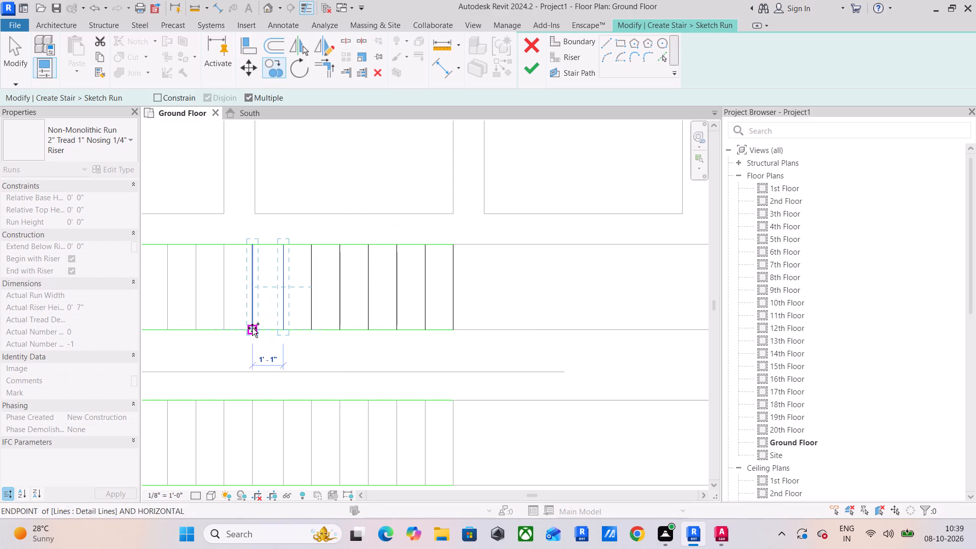
pyautogui.click(252, 328)
pyautogui.moveTo(262, 329); pyautogui.dragTo(536, 314, button='middle')
pyautogui.click(499, 314)
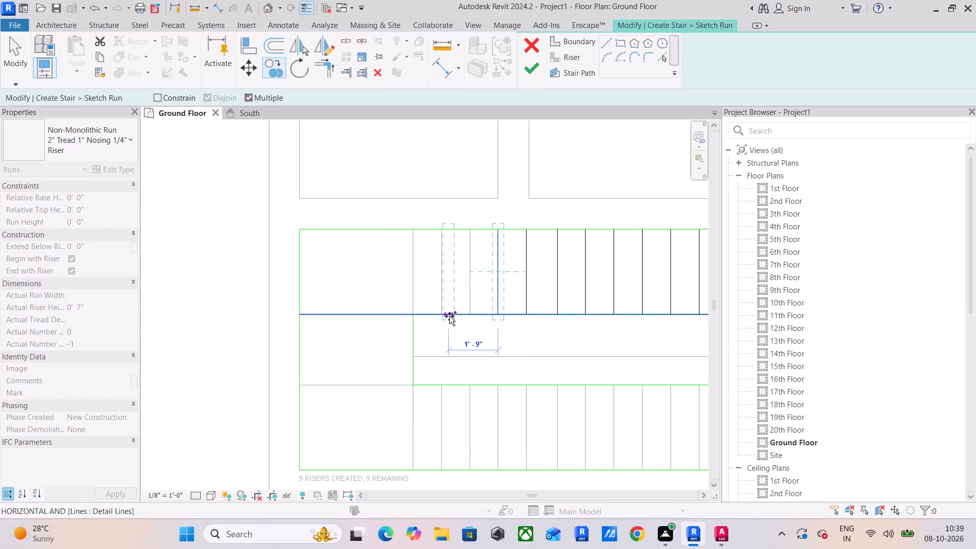
pyautogui.click(468, 316)
pyautogui.click(437, 315)
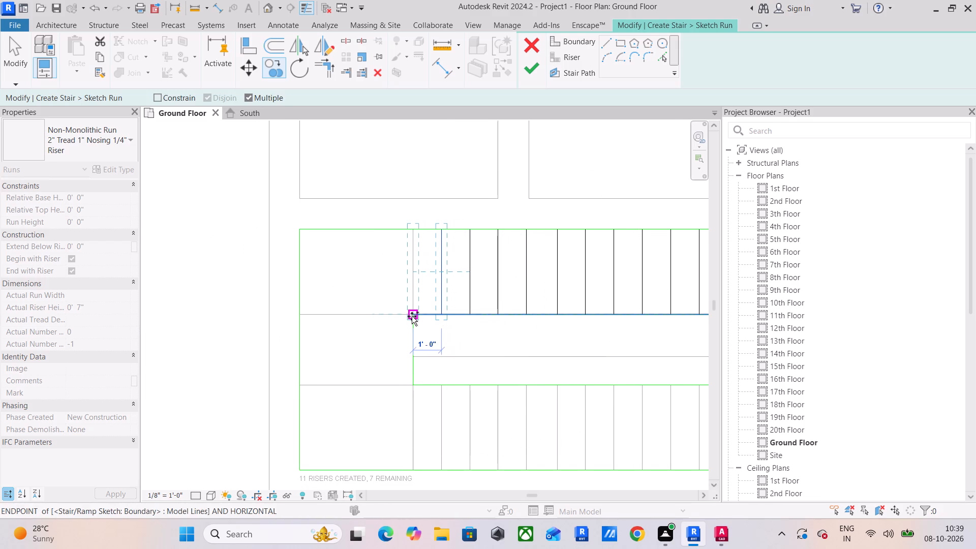
pyautogui.click(412, 316)
# Continue copying the riser onto every tread line of the lower flight, from the landing edge to the flight's east end.
pyautogui.click(412, 471)
pyautogui.click(441, 470)
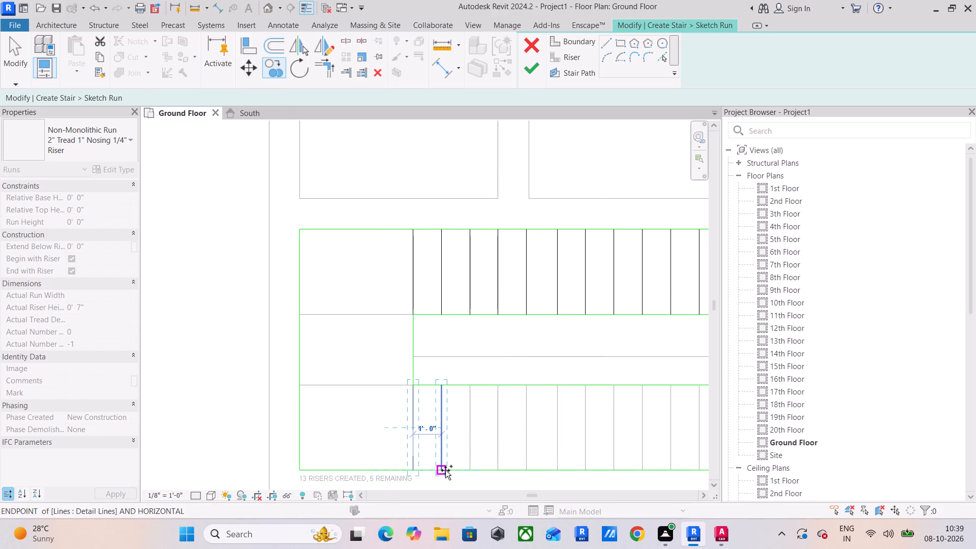
pyautogui.click(467, 470)
pyautogui.click(497, 468)
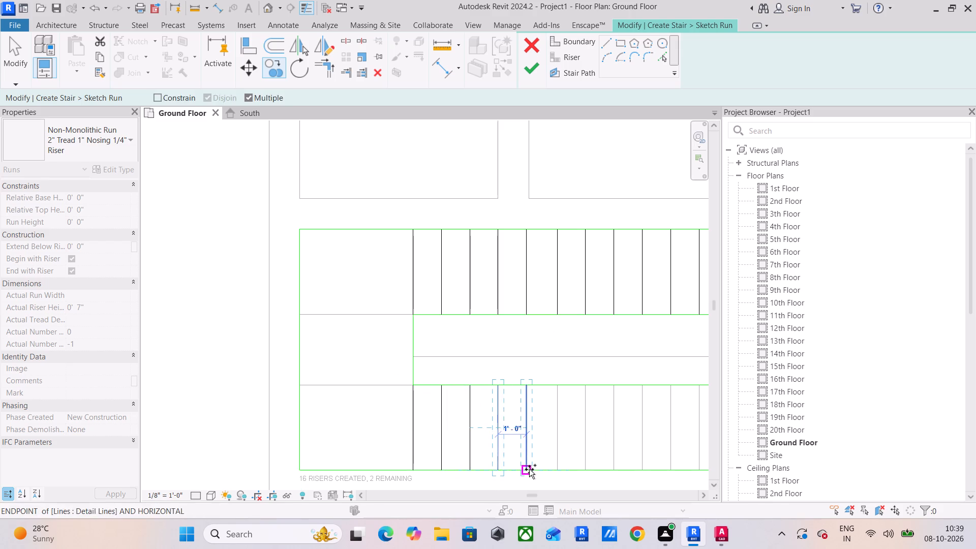
pyautogui.click(529, 469)
pyautogui.click(558, 471)
pyautogui.moveTo(582, 472); pyautogui.dragTo(444, 457, button='middle')
pyautogui.click(446, 452)
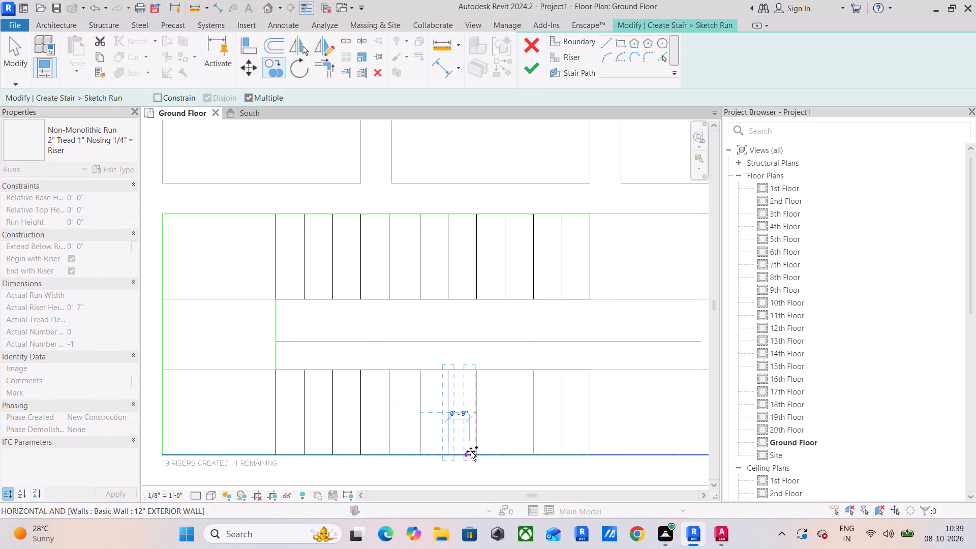
pyautogui.click(475, 451)
pyautogui.click(507, 455)
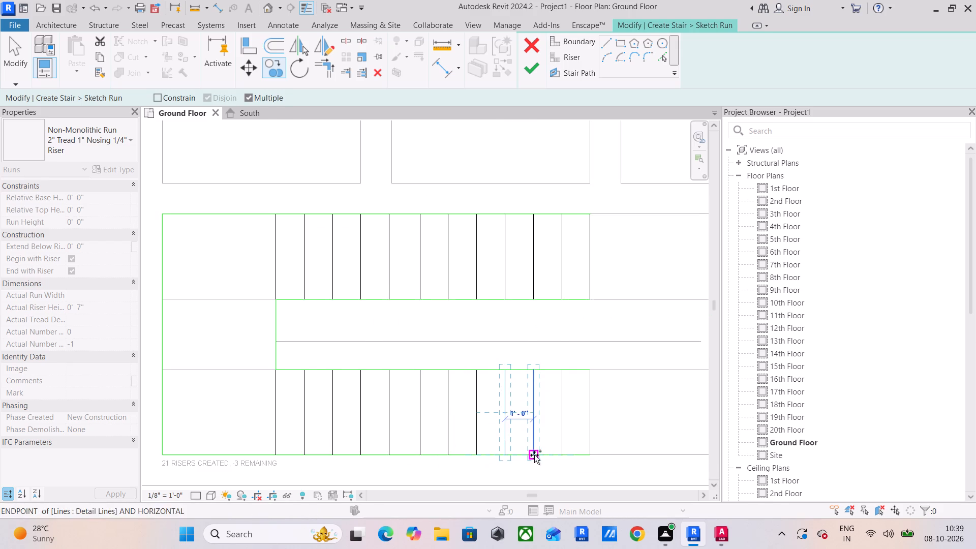
pyautogui.click(534, 455)
pyautogui.click(561, 453)
pyautogui.click(593, 455)
pyautogui.press('Escape')
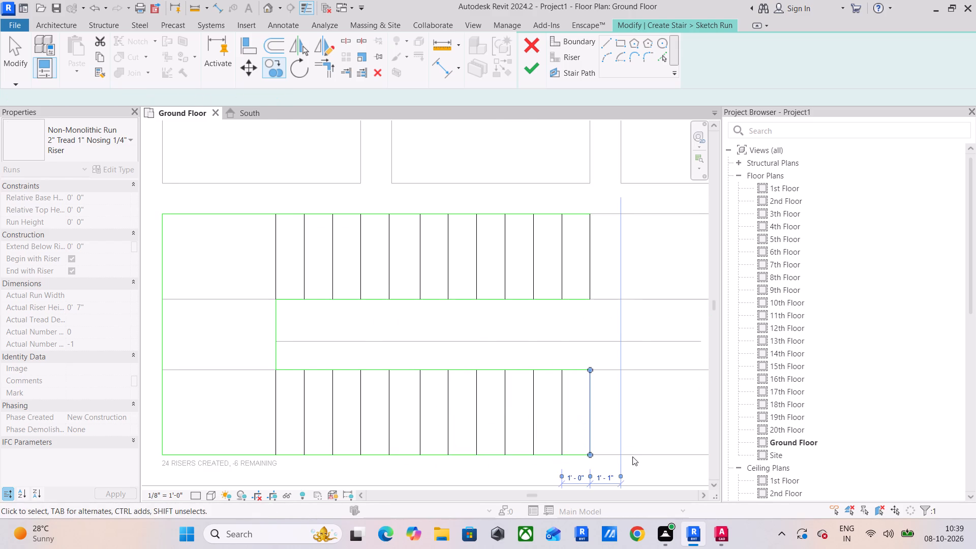
pyautogui.scroll(-3, 657, 413)
pyautogui.moveTo(657, 412); pyautogui.dragTo(477, 387, button='middle')
pyautogui.press('Escape')
pyautogui.press('Escape')
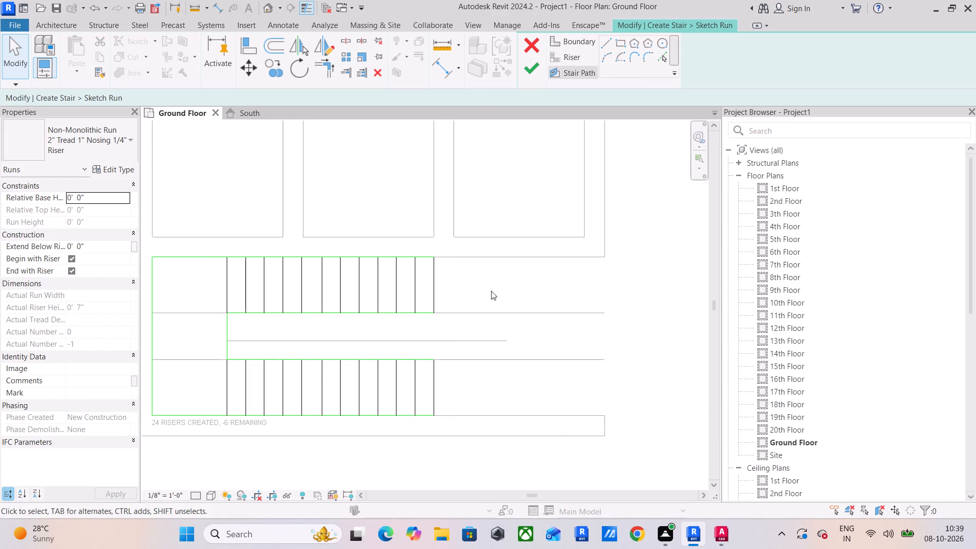
# Draw a U-shaped stair path from the upper flight's east riser midpoint: 13'-6" west, 5'-6" down the landing, 13'-6" back east.
pyautogui.scroll(-5, 545, 186)
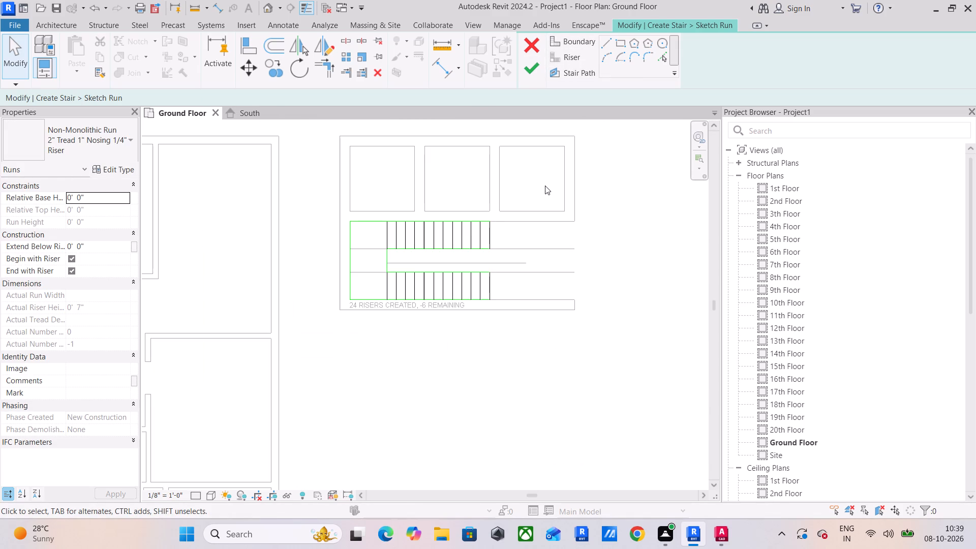
pyautogui.moveTo(545, 195); pyautogui.dragTo(529, 306, button='middle')
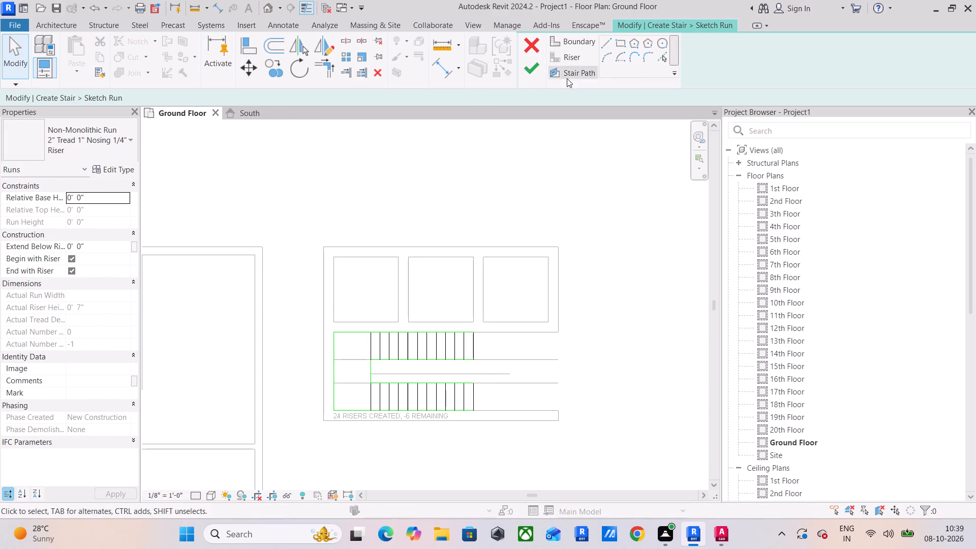
pyautogui.scroll(-8, 310, 220)
pyautogui.scroll(-1, 354, 253)
pyautogui.moveTo(355, 254); pyautogui.dragTo(493, 277, button='middle')
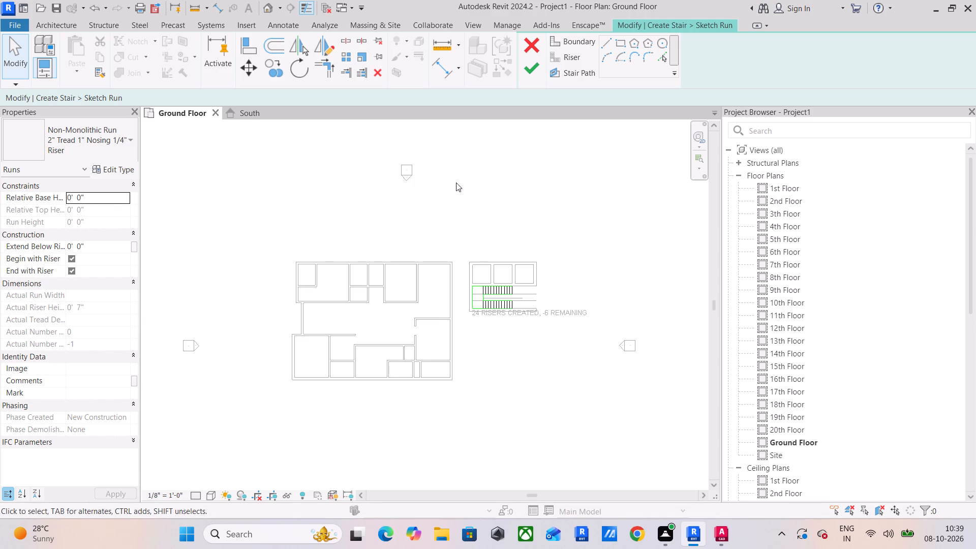
pyautogui.click(577, 69)
pyautogui.scroll(6, 476, 314)
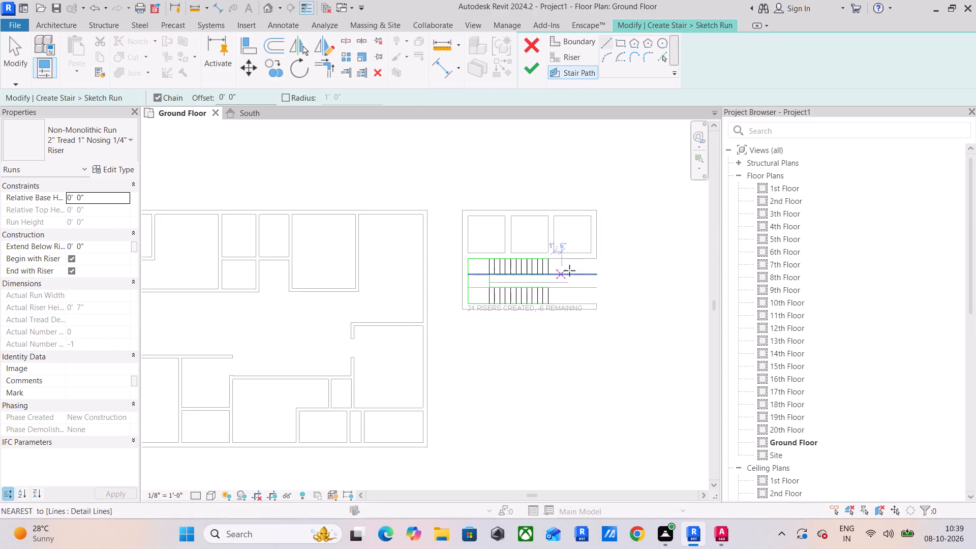
pyautogui.scroll(8, 569, 270)
pyautogui.click(500, 267)
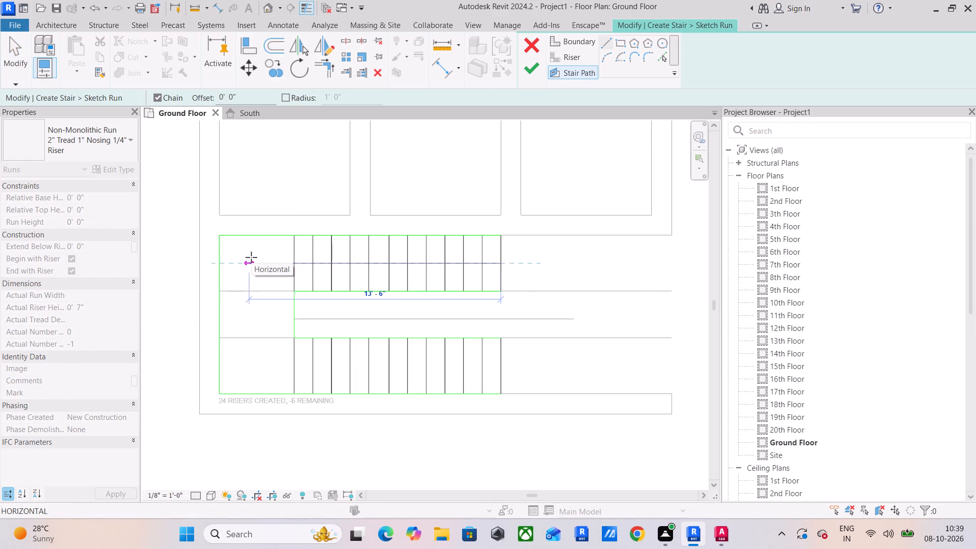
pyautogui.click(251, 257)
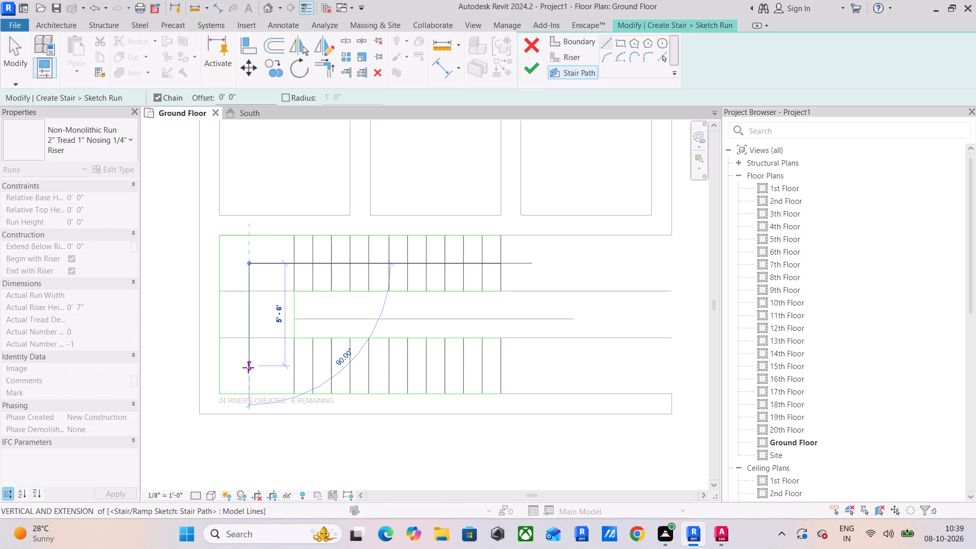
pyautogui.click(248, 368)
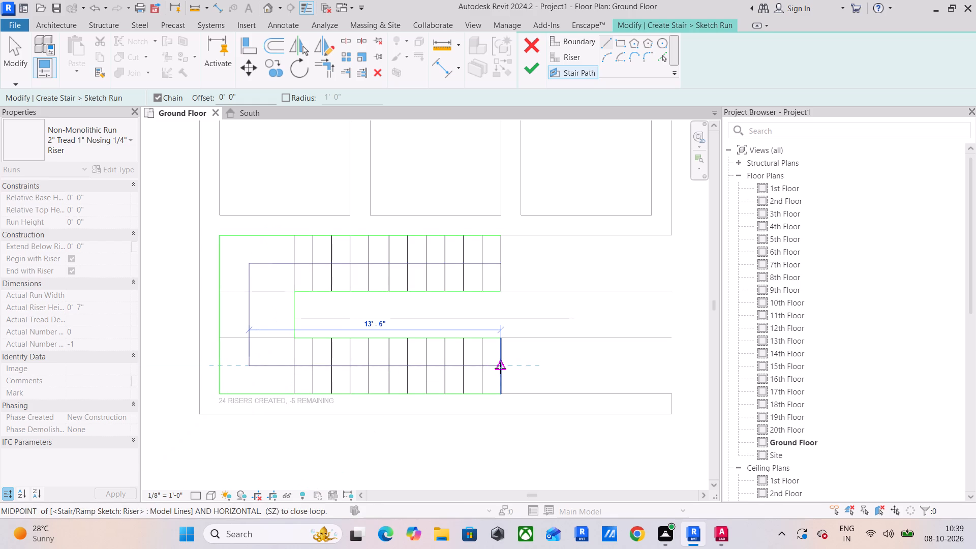
pyautogui.click(500, 368)
pyautogui.press('Escape')
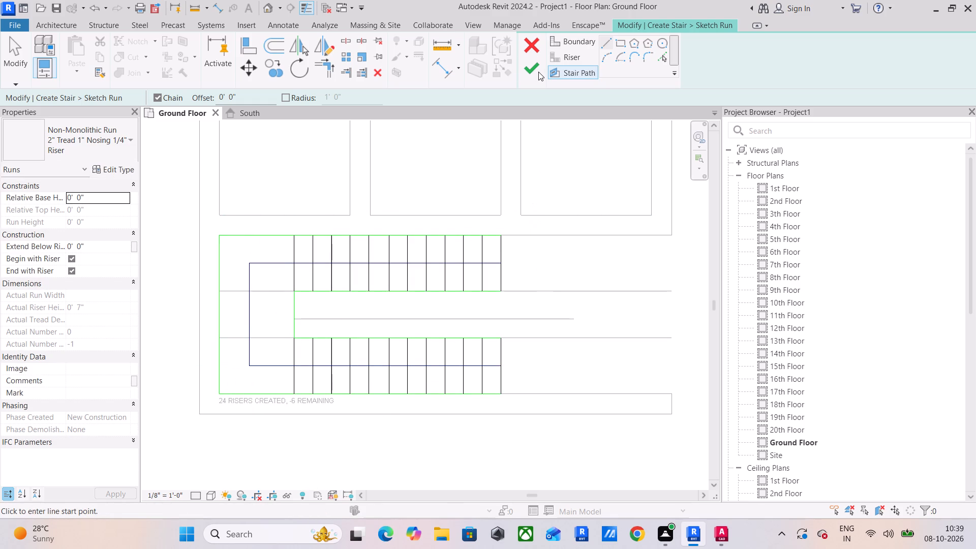
# Finish the run sketch and the stair between Ground Floor and 1st Floor, and dismiss the warning.
pyautogui.click(538, 72)
pyautogui.scroll(-3, 529, 310)
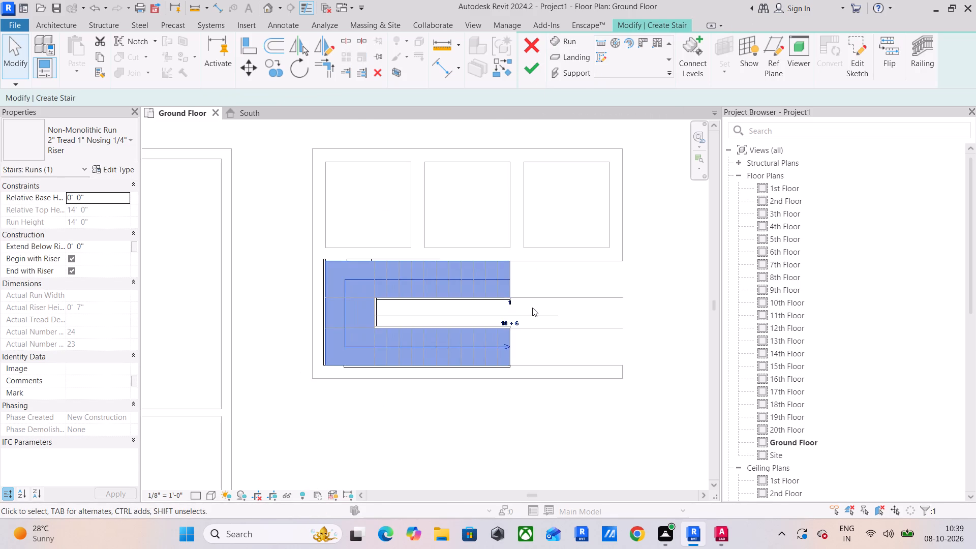
pyautogui.press('Escape')
pyautogui.scroll(-2, 417, 311)
pyautogui.scroll(4, 375, 268)
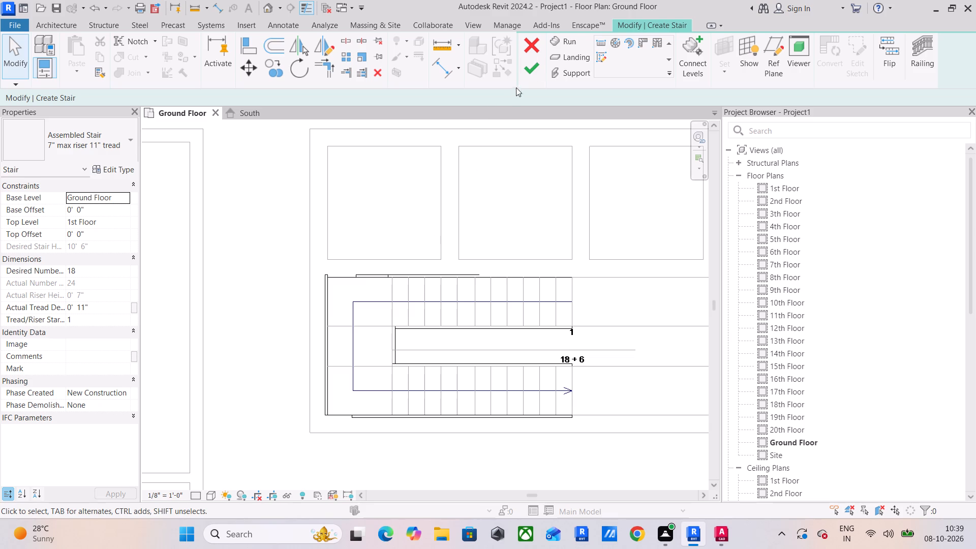
pyautogui.click(537, 65)
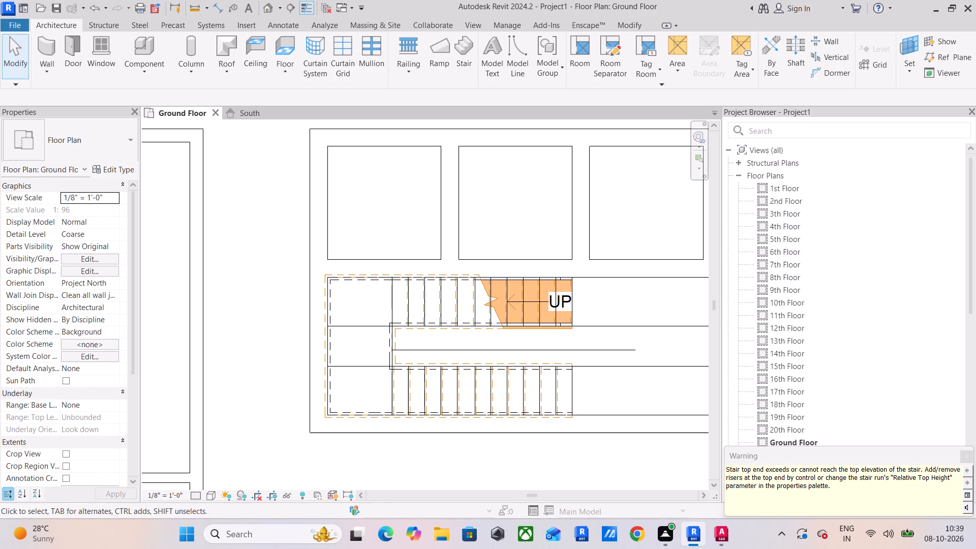
pyautogui.click(970, 454)
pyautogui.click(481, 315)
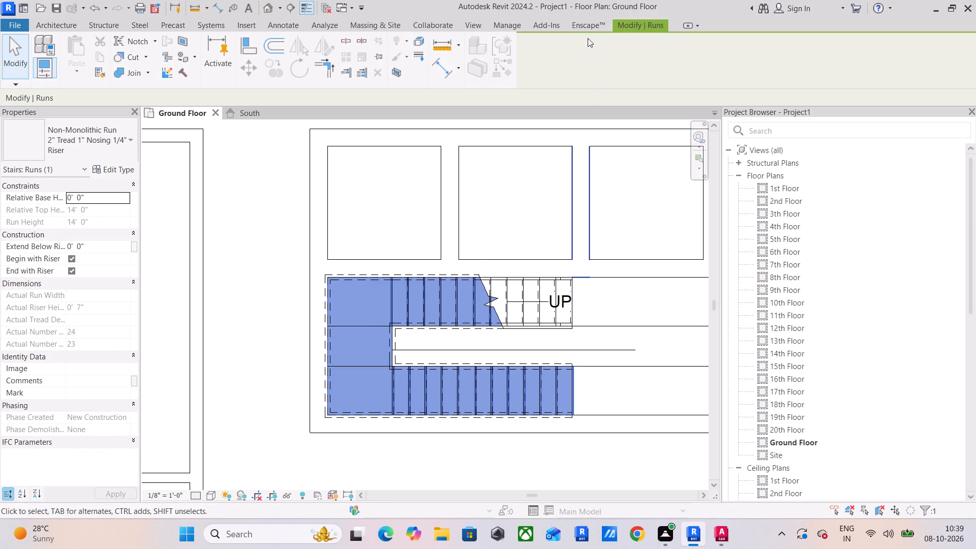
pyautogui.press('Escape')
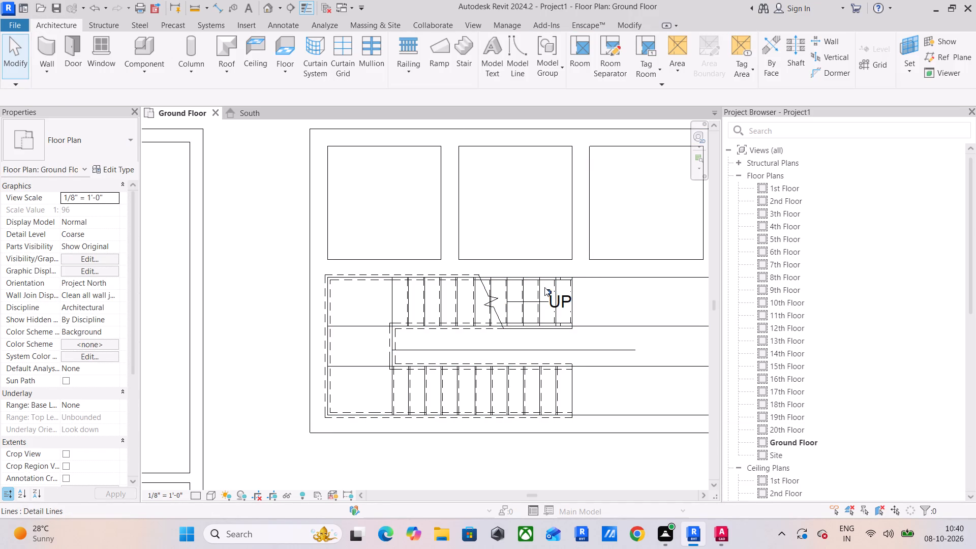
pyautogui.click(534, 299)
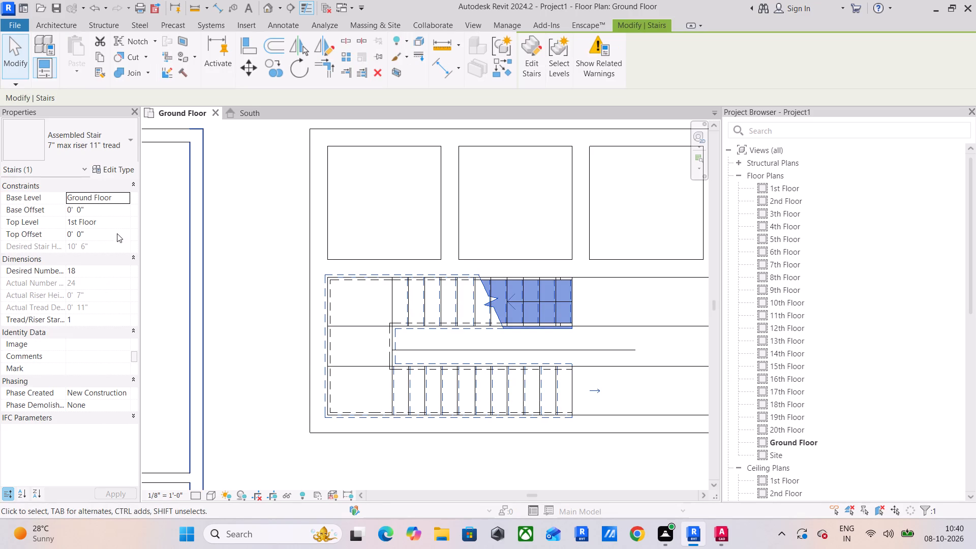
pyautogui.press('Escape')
# Delete the outer Handrail - Rectangular railing that follows the wall faces around the stair.
pyautogui.scroll(-5, 278, 217)
pyautogui.moveTo(307, 254); pyautogui.dragTo(317, 262, button='middle')
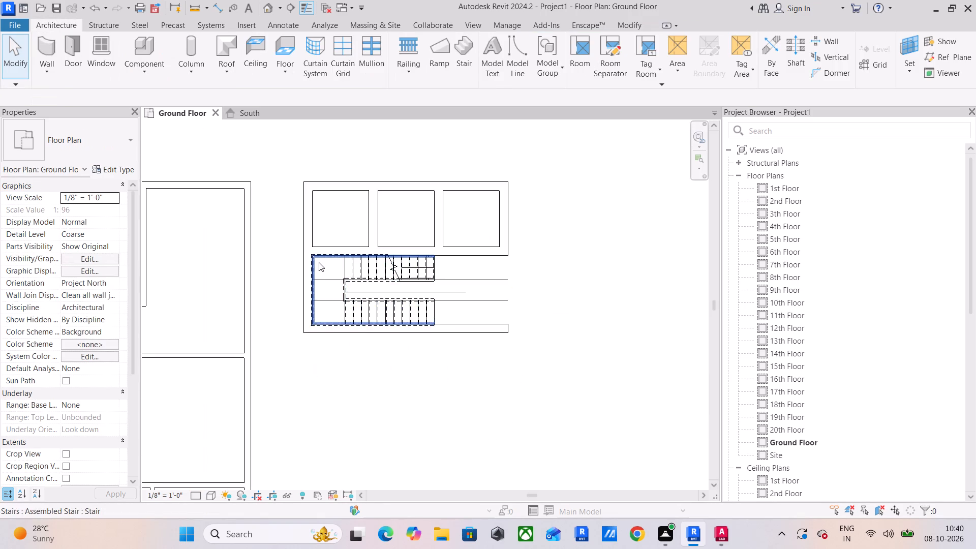
pyautogui.scroll(4, 319, 262)
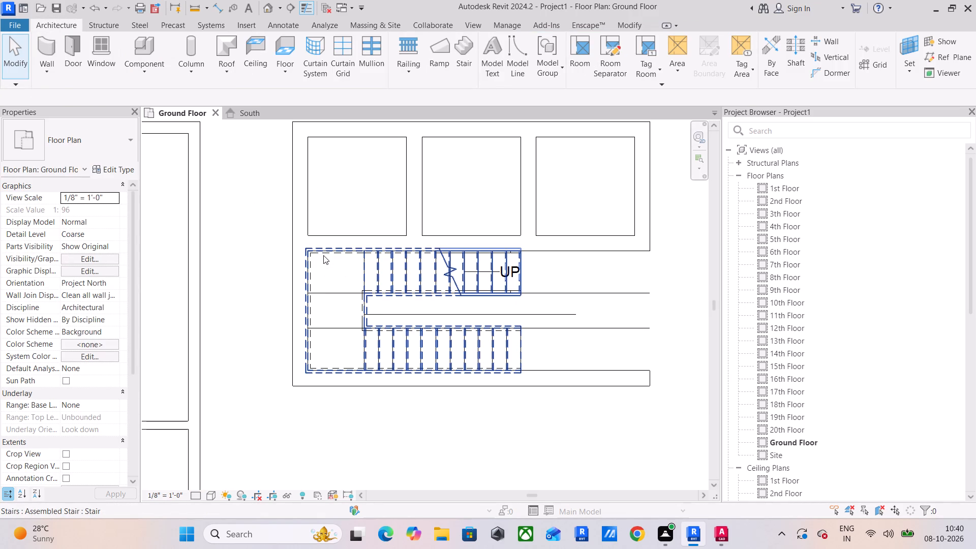
pyautogui.scroll(4, 323, 255)
pyautogui.click(323, 254)
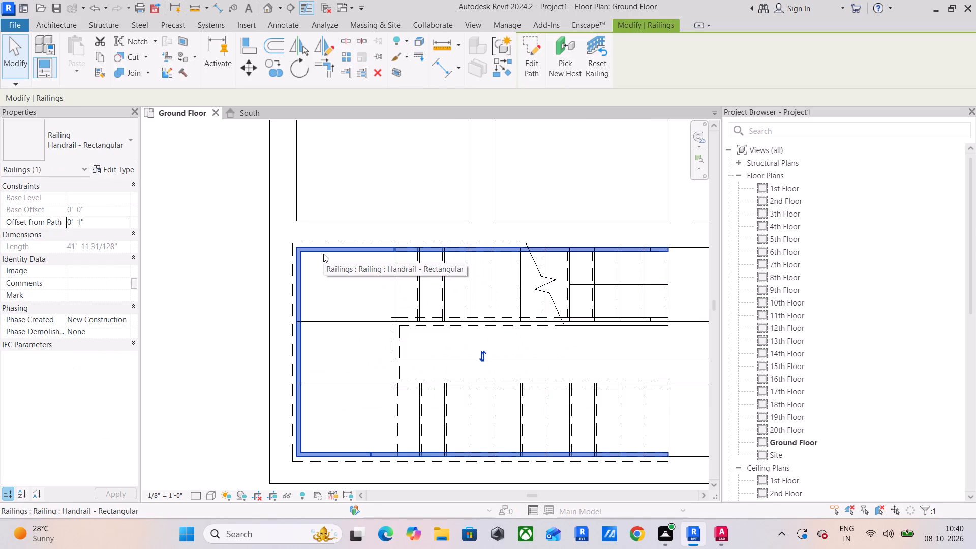
pyautogui.press('Delete')
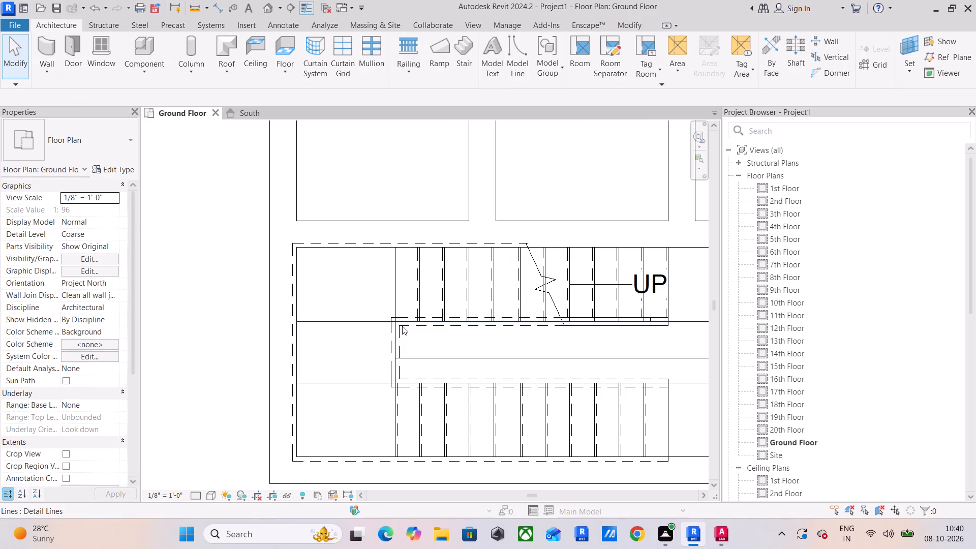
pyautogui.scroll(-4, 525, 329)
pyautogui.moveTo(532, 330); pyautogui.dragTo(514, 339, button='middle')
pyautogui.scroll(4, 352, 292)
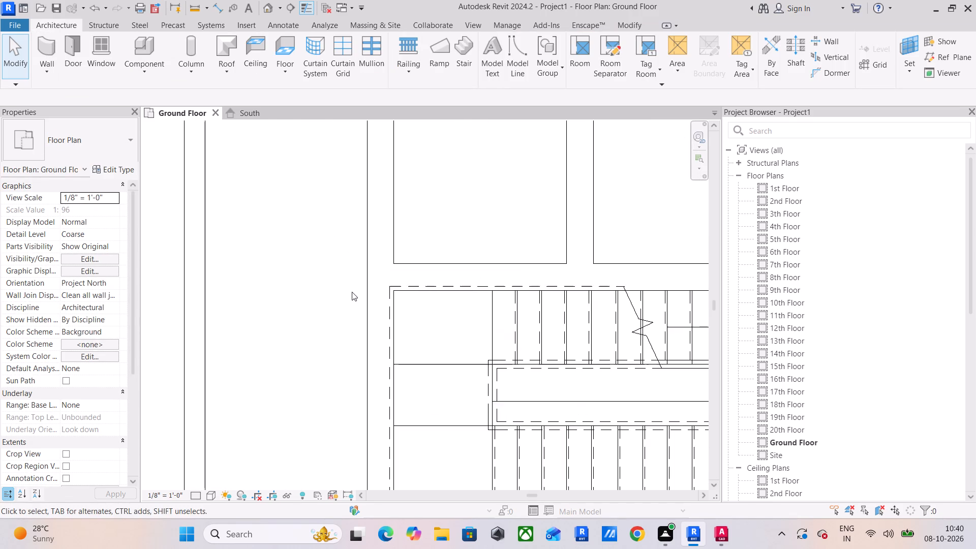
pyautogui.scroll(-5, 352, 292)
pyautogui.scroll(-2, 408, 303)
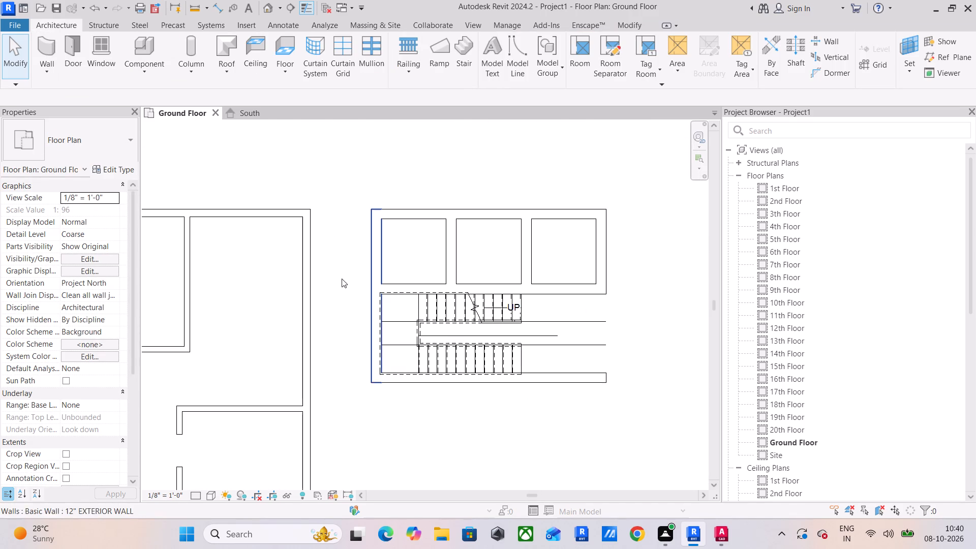
# Review the warnings related to the U-shaped stair below the three enclosures.
pyautogui.moveTo(334, 272); pyautogui.dragTo(583, 411)
pyautogui.click(552, 50)
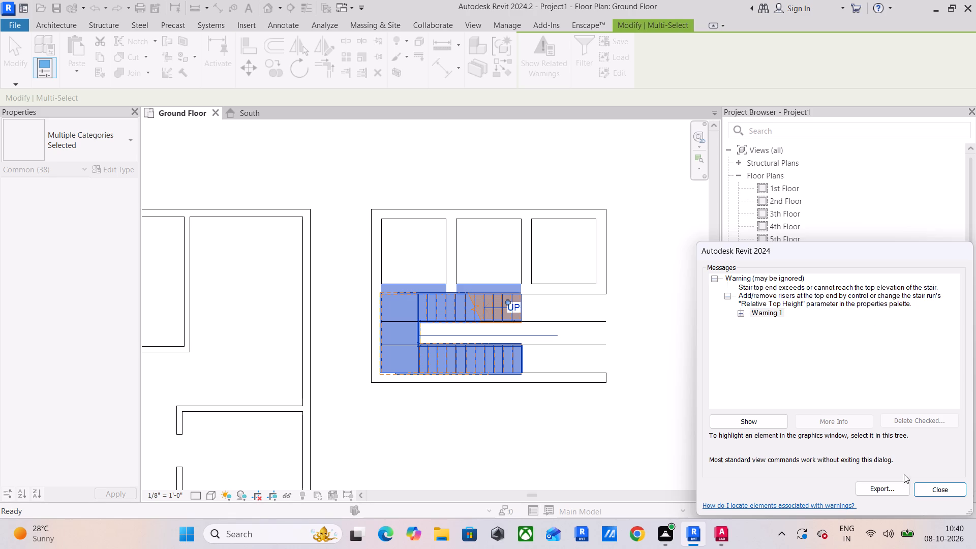
pyautogui.click(949, 486)
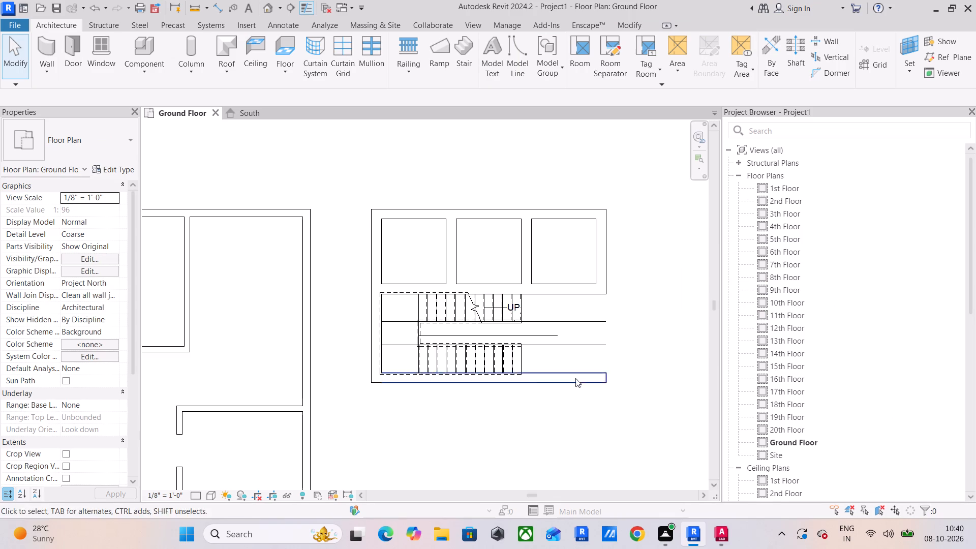
pyautogui.scroll(3, 441, 338)
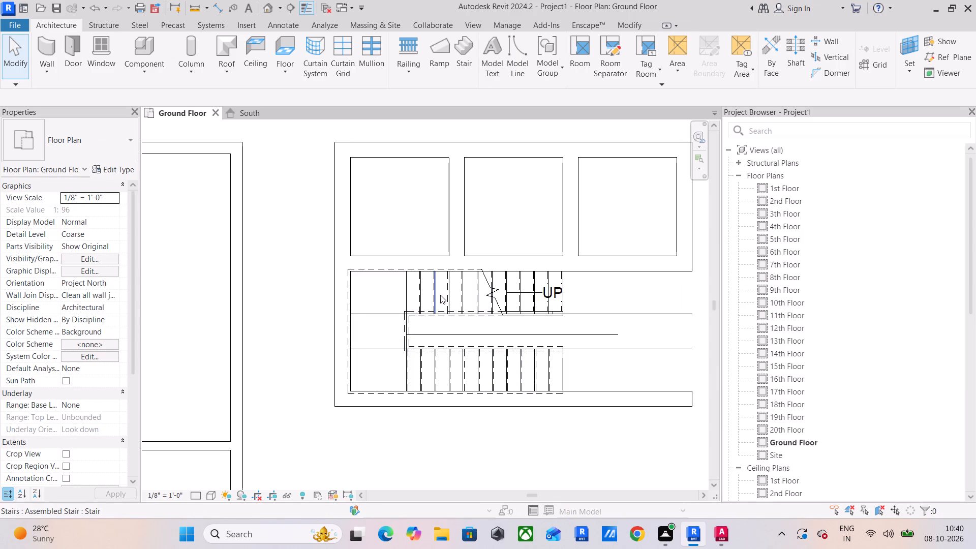
pyautogui.click(442, 296)
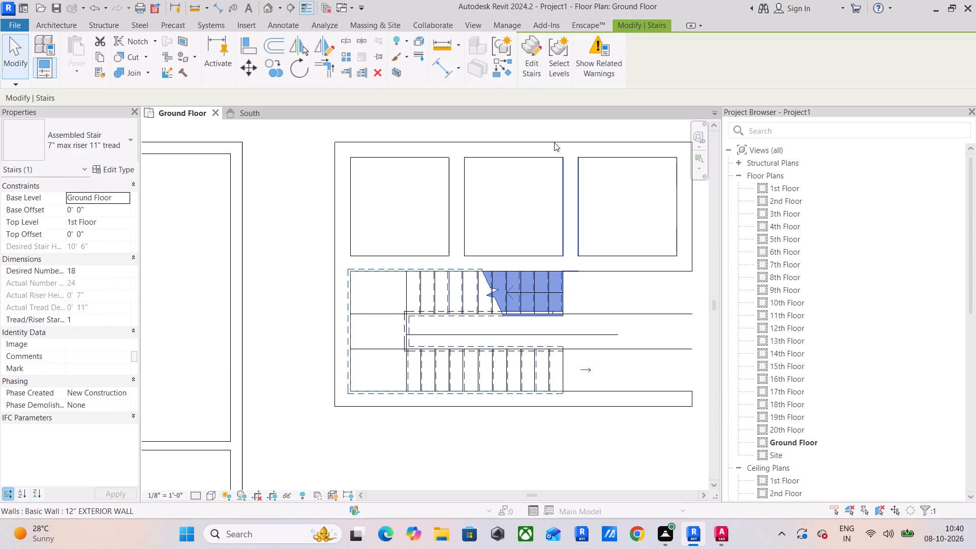
pyautogui.click(594, 68)
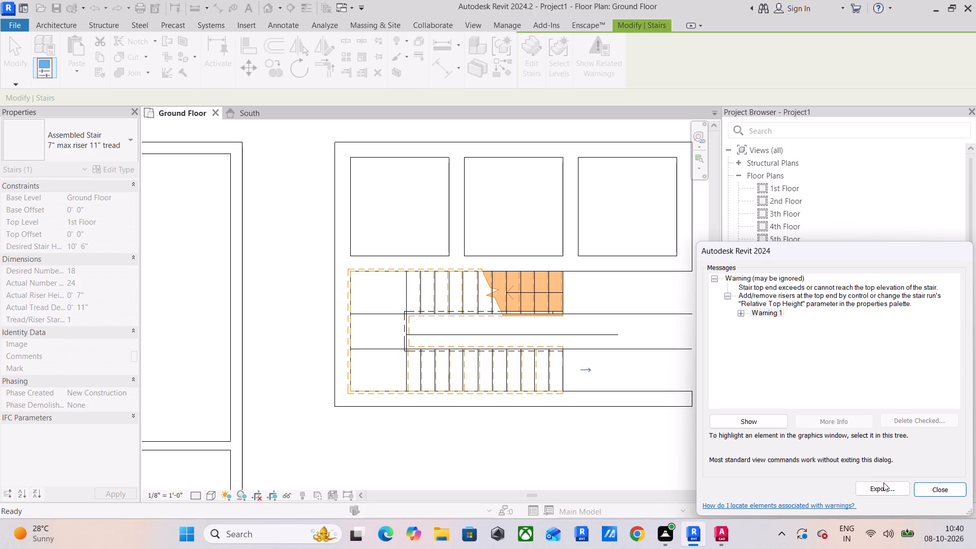
pyautogui.click(928, 484)
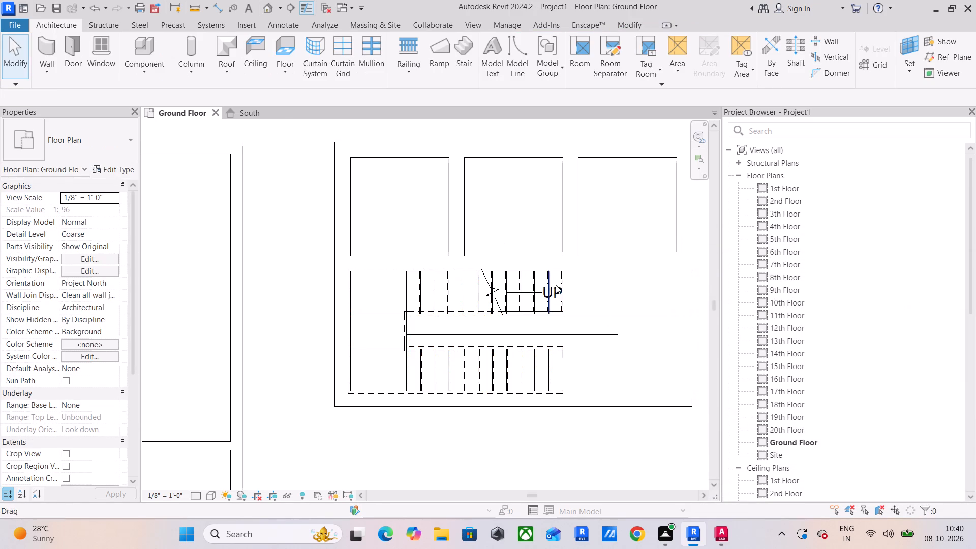
pyautogui.scroll(2, 557, 285)
pyautogui.scroll(-2, 239, 272)
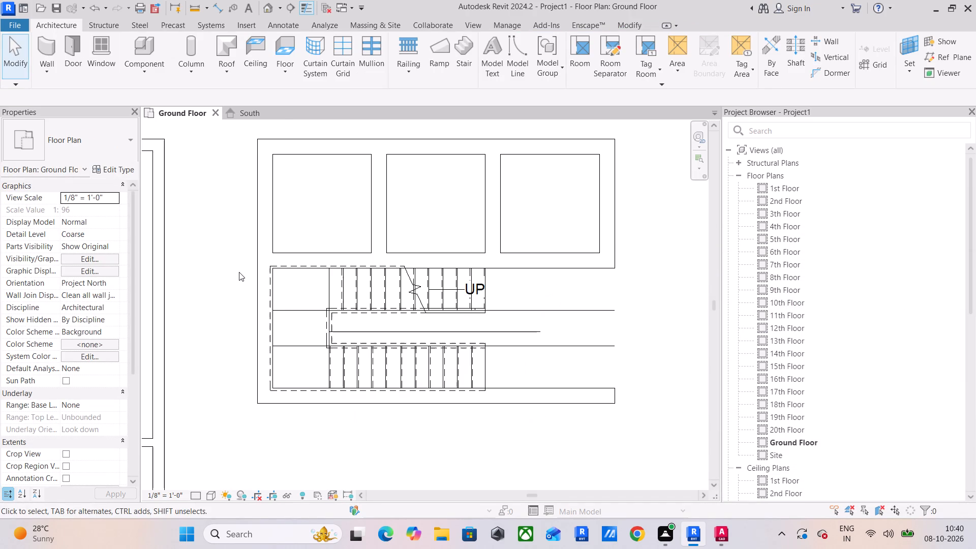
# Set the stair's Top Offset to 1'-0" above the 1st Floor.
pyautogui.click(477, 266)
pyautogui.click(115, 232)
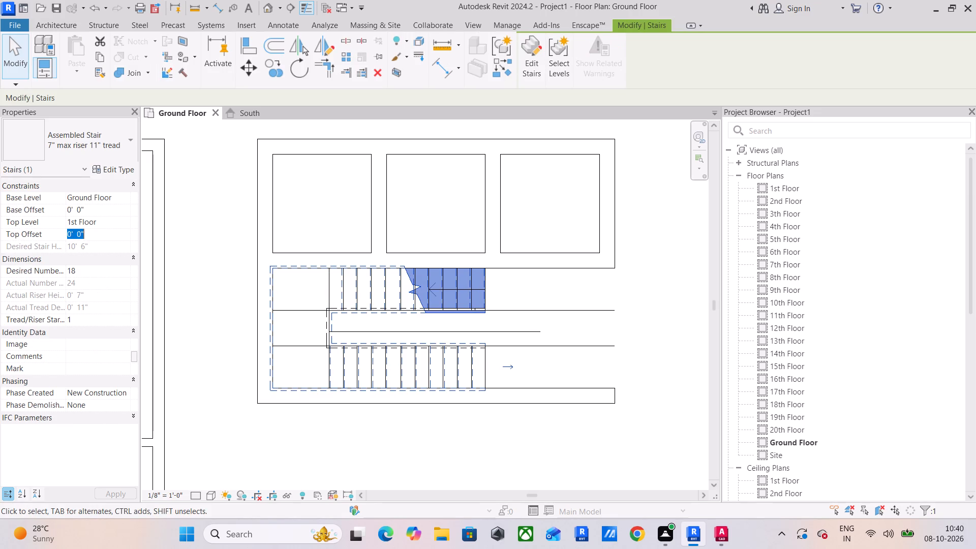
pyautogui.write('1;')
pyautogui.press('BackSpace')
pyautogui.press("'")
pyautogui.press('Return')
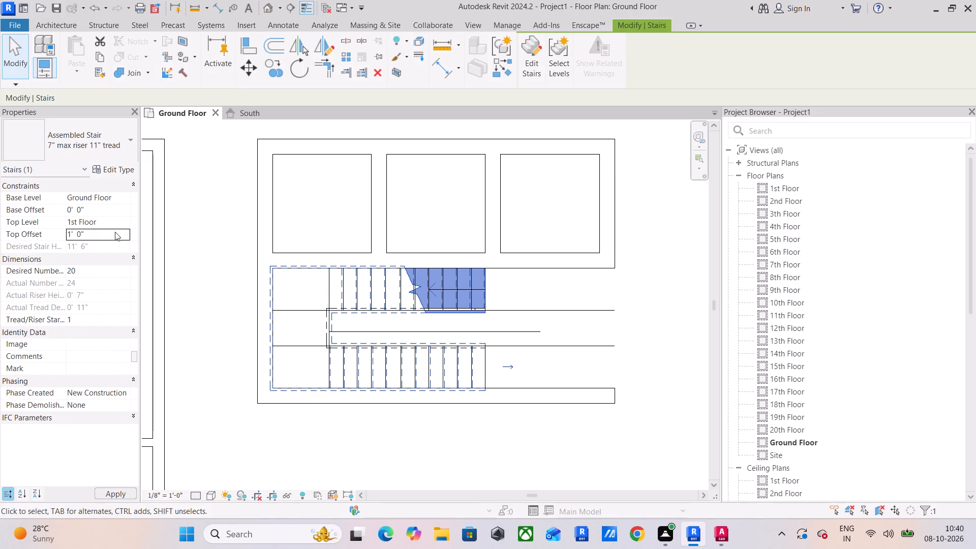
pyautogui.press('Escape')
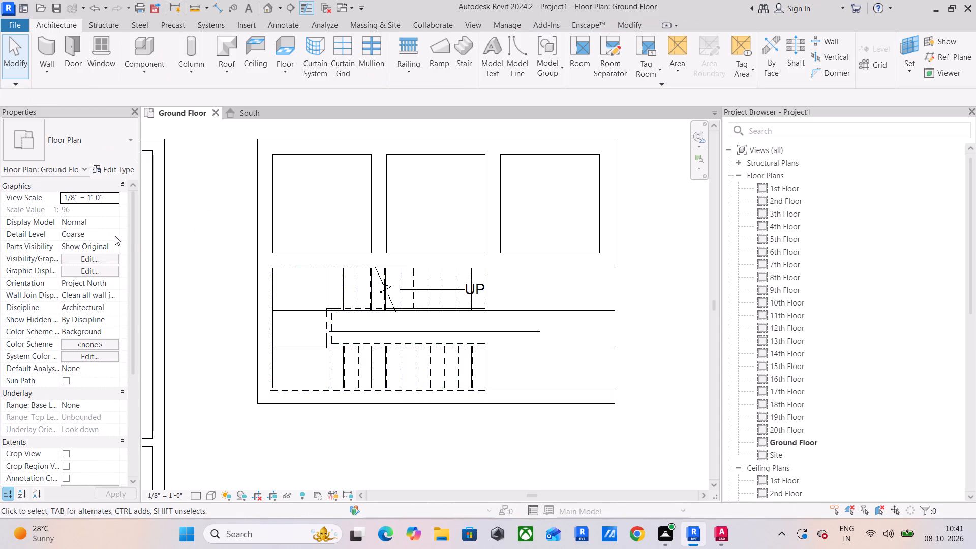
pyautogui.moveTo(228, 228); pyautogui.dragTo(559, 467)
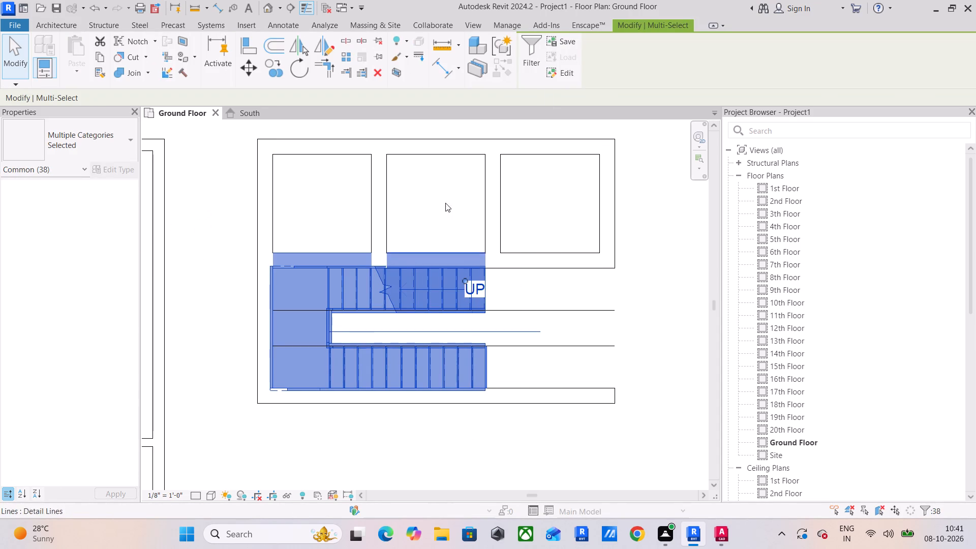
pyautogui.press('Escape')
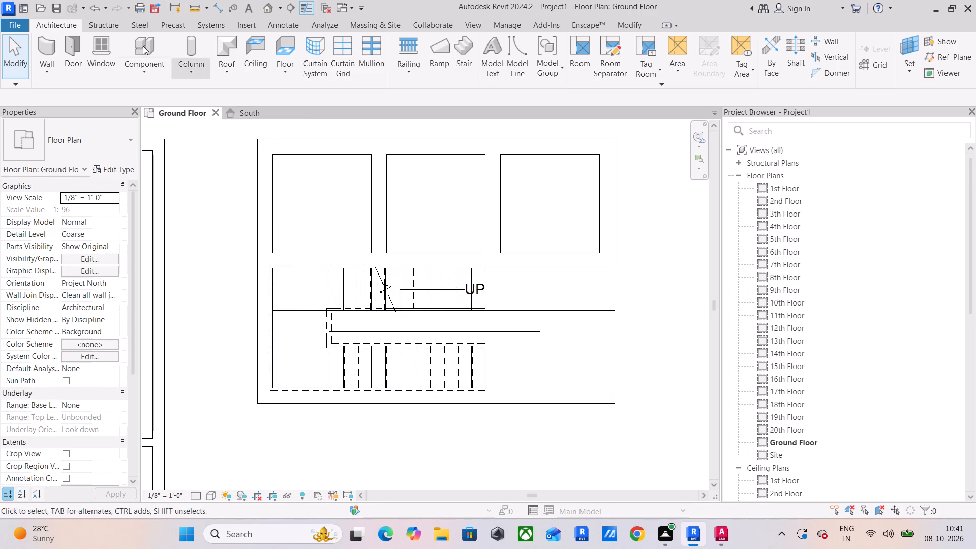
# Create an architectural Generic - 12" floor on the Ground Floor with a rectangular boundary along the outer wall corners around the enclosures and stair.
pyautogui.click(281, 67)
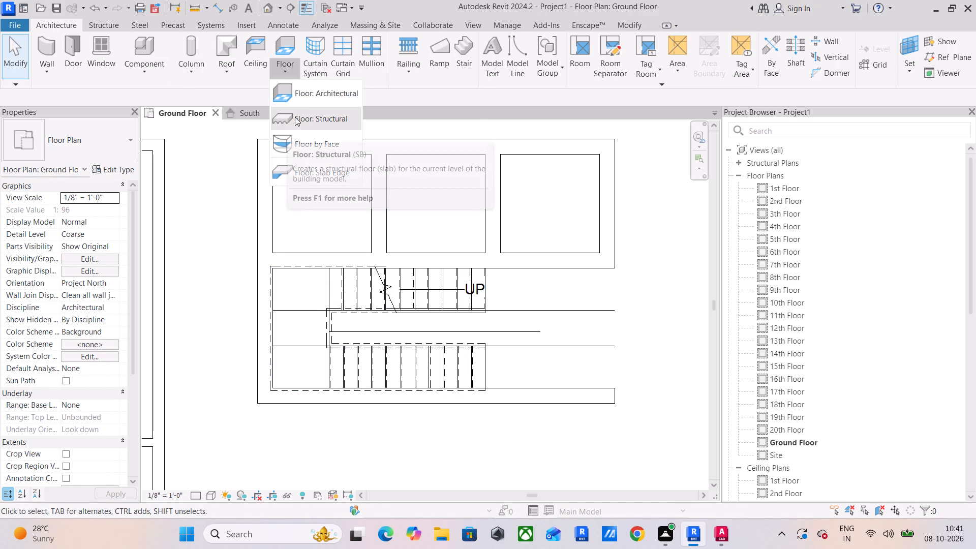
pyautogui.click(307, 102)
pyautogui.scroll(-9, 241, 151)
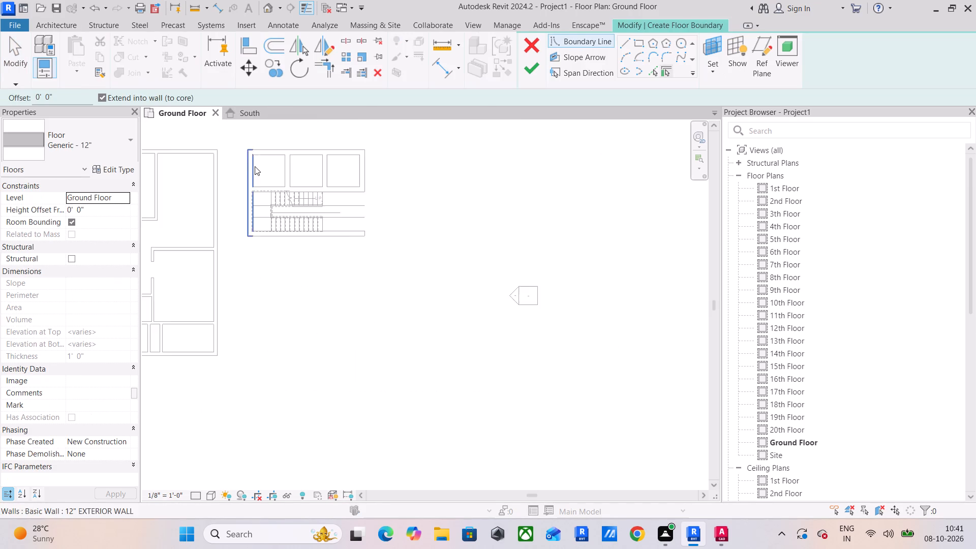
pyautogui.moveTo(256, 167); pyautogui.dragTo(321, 224, button='middle')
pyautogui.scroll(4, 318, 203)
pyautogui.click(636, 38)
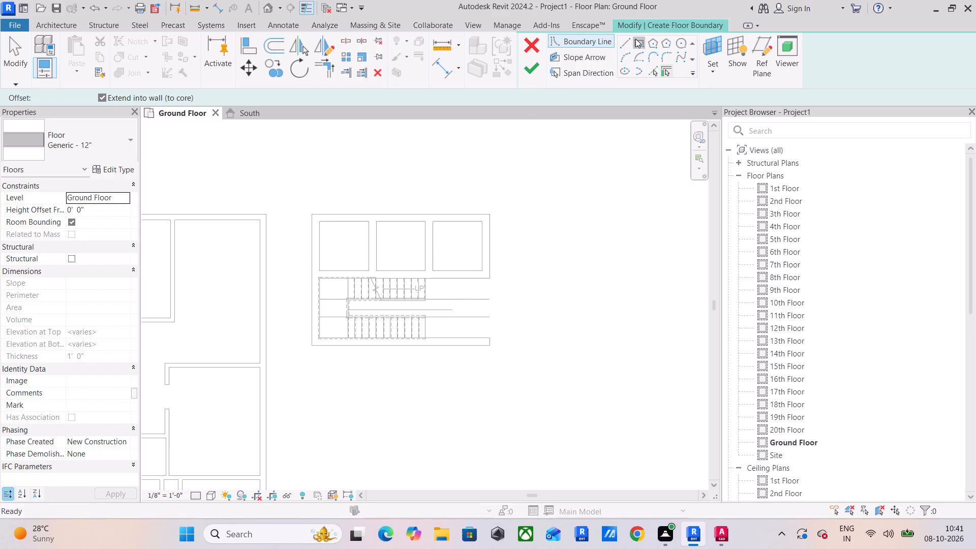
pyautogui.click(307, 215)
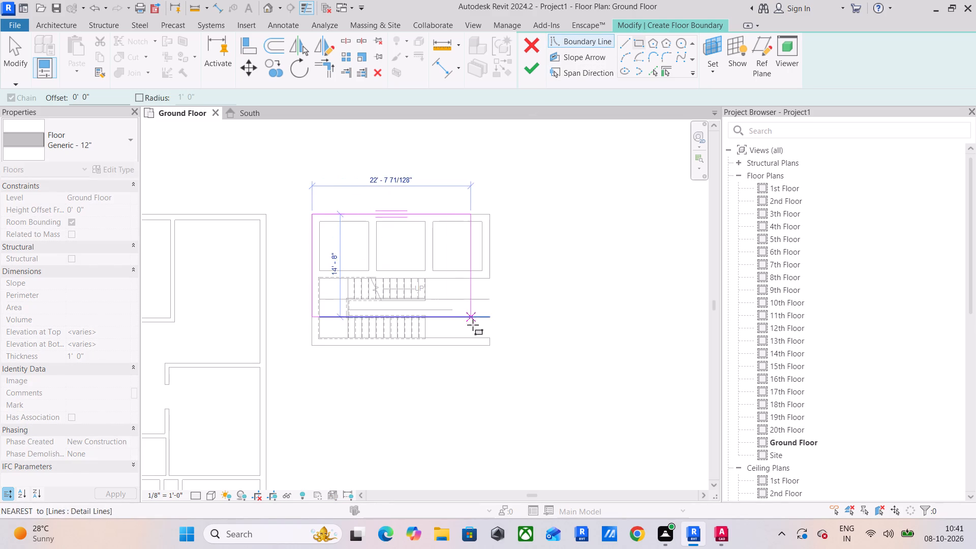
pyautogui.click(489, 344)
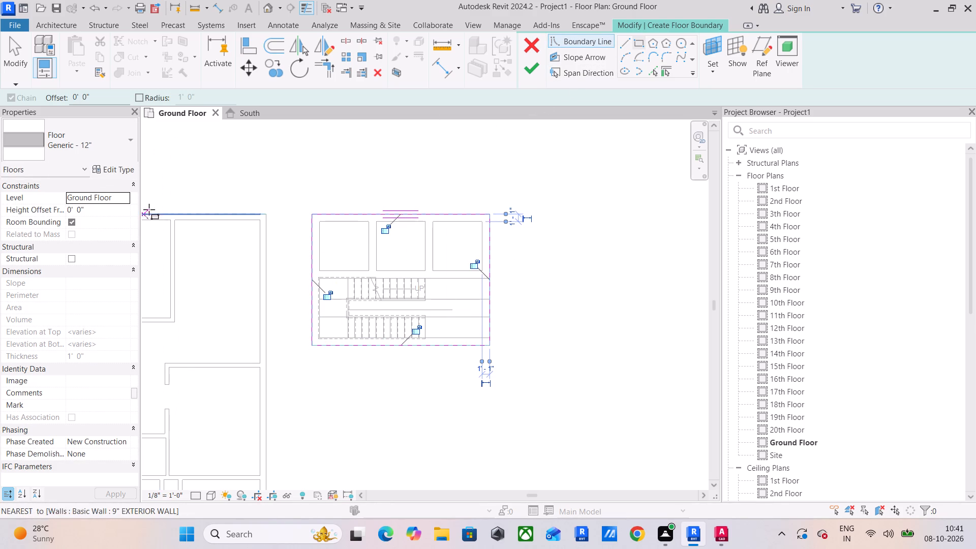
pyautogui.click(536, 66)
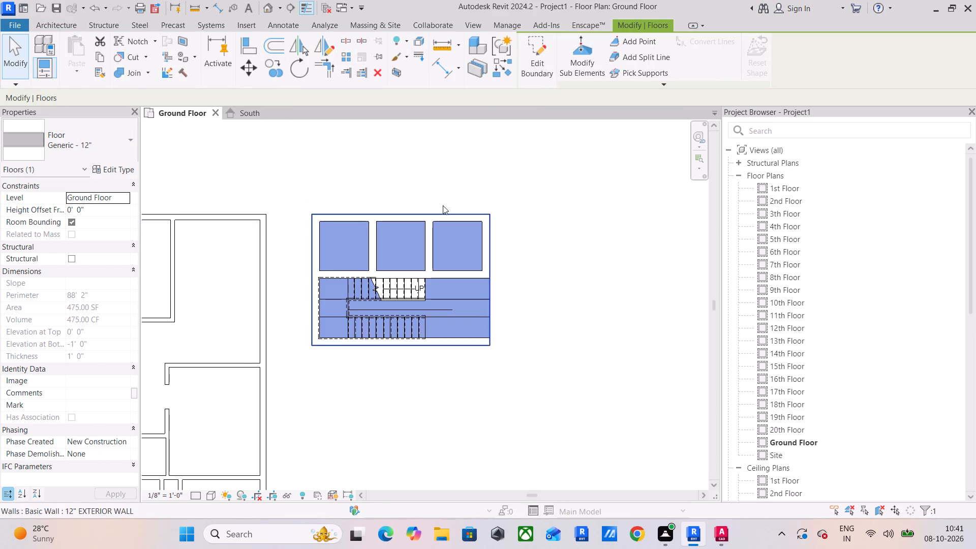
# Copy the new floor and paste it aligned to the 1st Floor level.
pyautogui.click(97, 58)
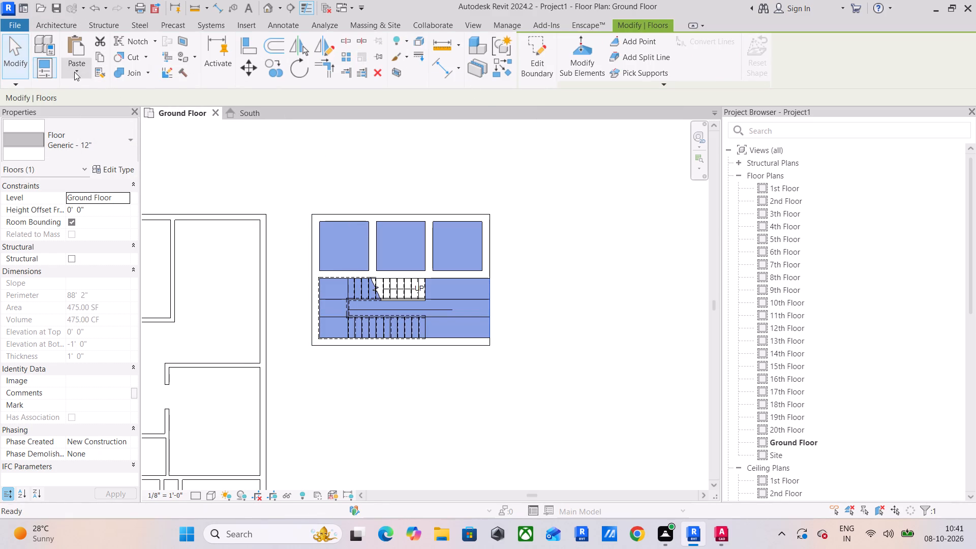
pyautogui.click(74, 72)
pyautogui.click(109, 127)
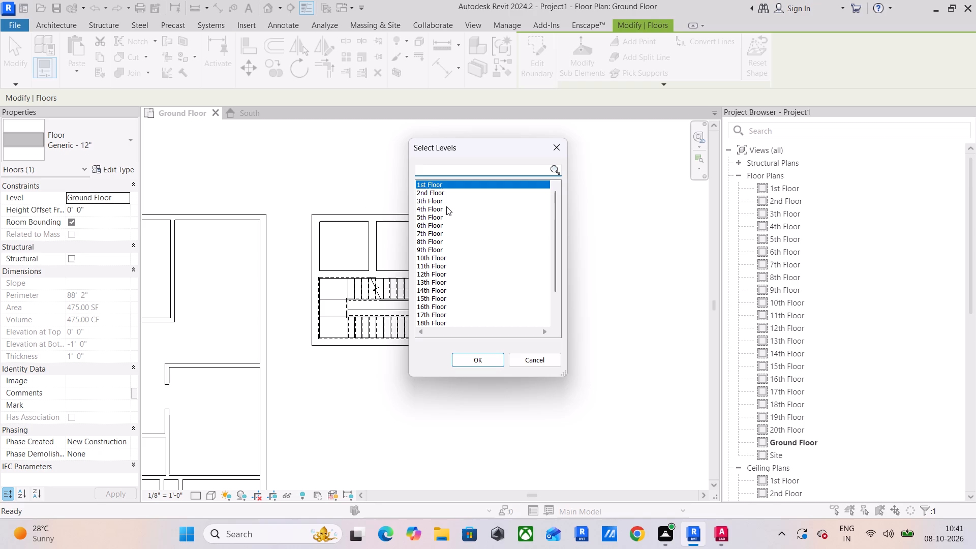
pyautogui.click(481, 356)
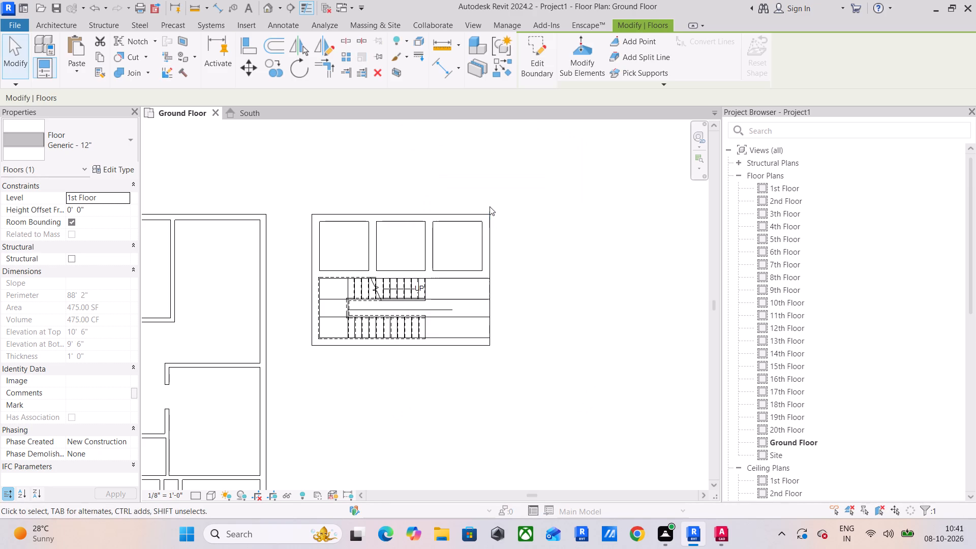
# Open the 3D view and set the stair's Top Offset to 0'-0".
pyautogui.click(266, 7)
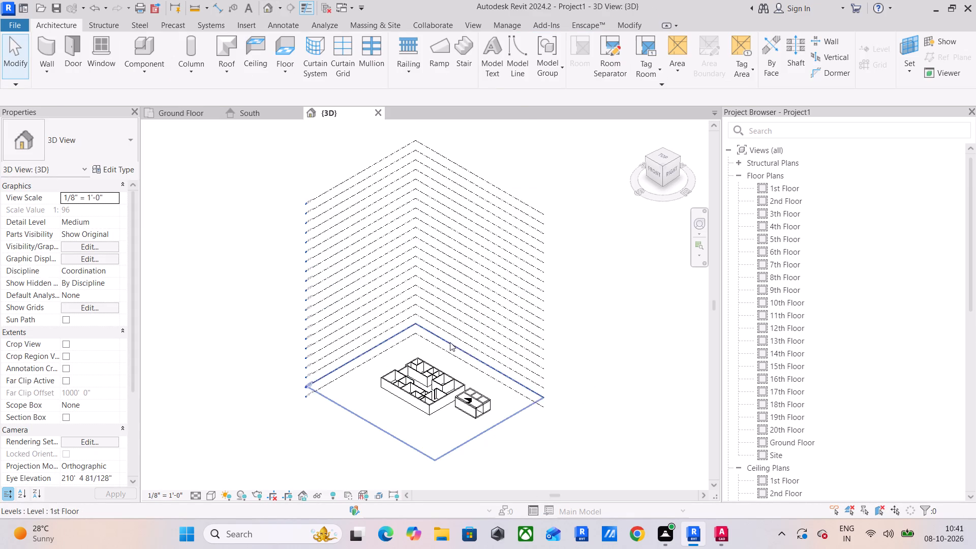
pyautogui.scroll(-3, 458, 354)
pyautogui.keyDown('shift'); pyautogui.moveTo(461, 413); pyautogui.dragTo(598, 381, button='middle'); pyautogui.keyUp('shift')
pyautogui.scroll(15, 450, 385)
pyautogui.scroll(5, 476, 335)
pyautogui.moveTo(500, 426); pyautogui.dragTo(485, 312, button='middle')
pyautogui.scroll(5, 476, 315)
pyautogui.keyDown('shift'); pyautogui.moveTo(469, 350); pyautogui.dragTo(506, 334, button='middle'); pyautogui.keyUp('shift')
pyautogui.moveTo(344, 368); pyautogui.dragTo(603, 280, button='middle')
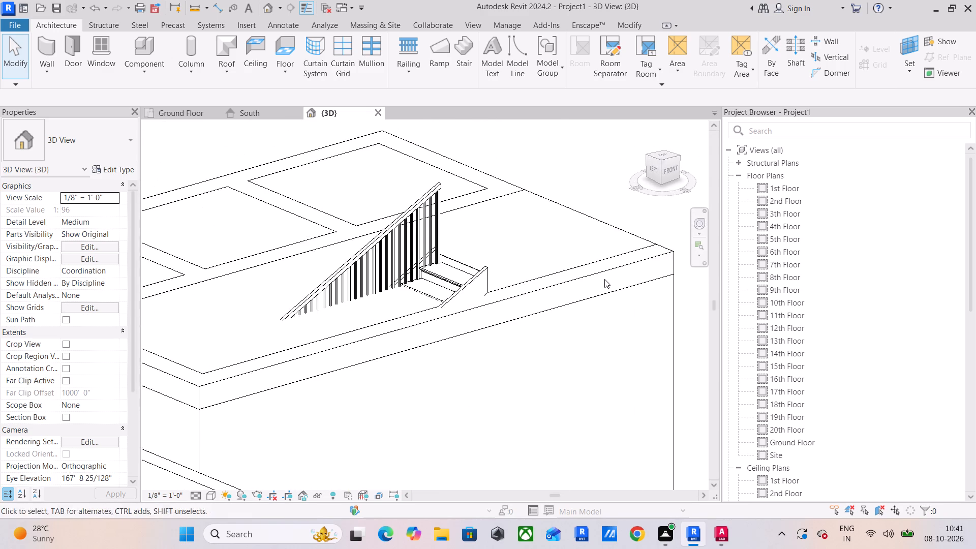
pyautogui.scroll(2, 491, 286)
pyautogui.click(453, 255)
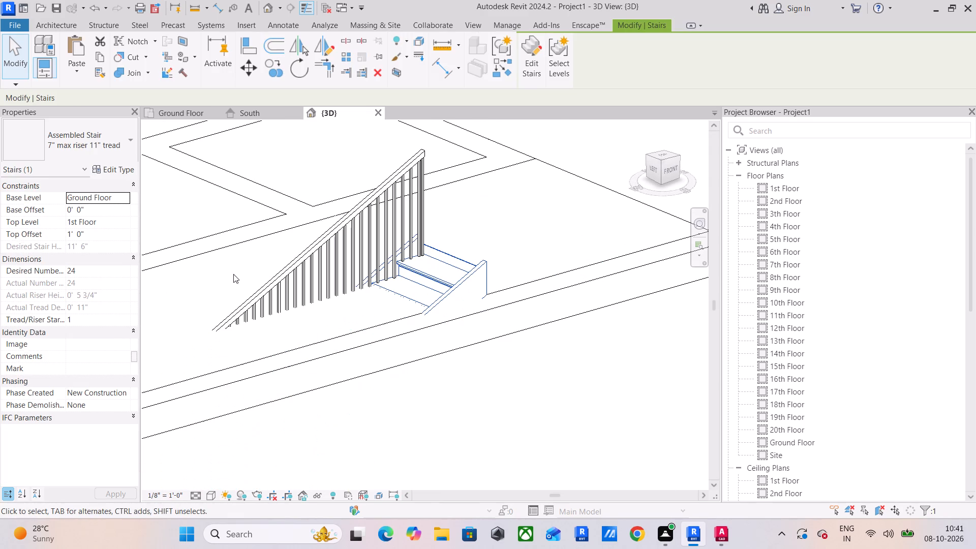
pyautogui.click(105, 230)
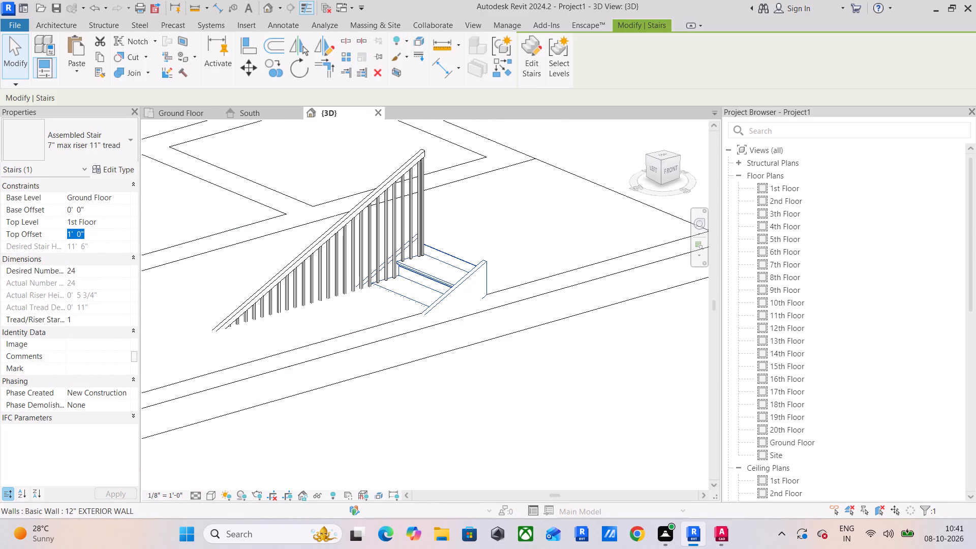
pyautogui.press('0')
pyautogui.press('Return')
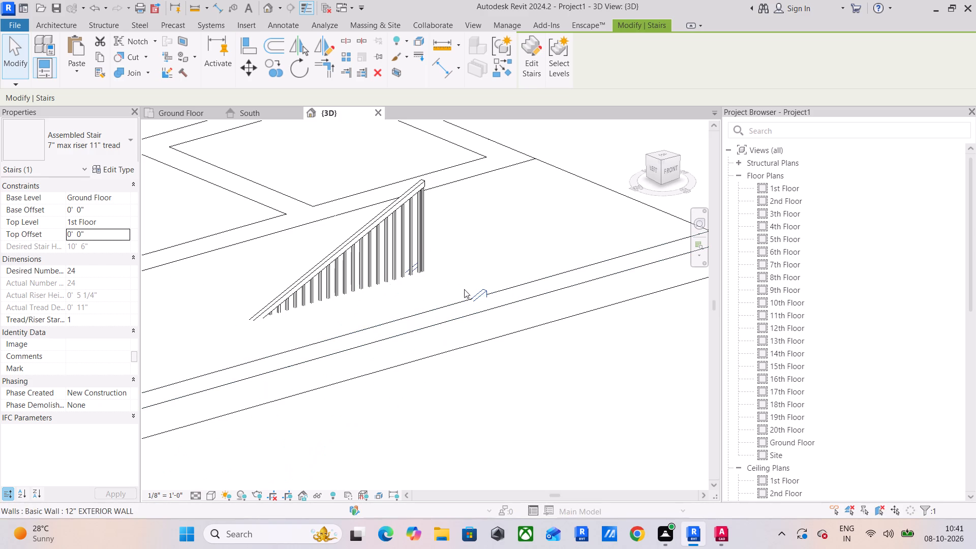
# Change the stair's type to Cast-In-Place Monolithic Stair.
pyautogui.click(81, 155)
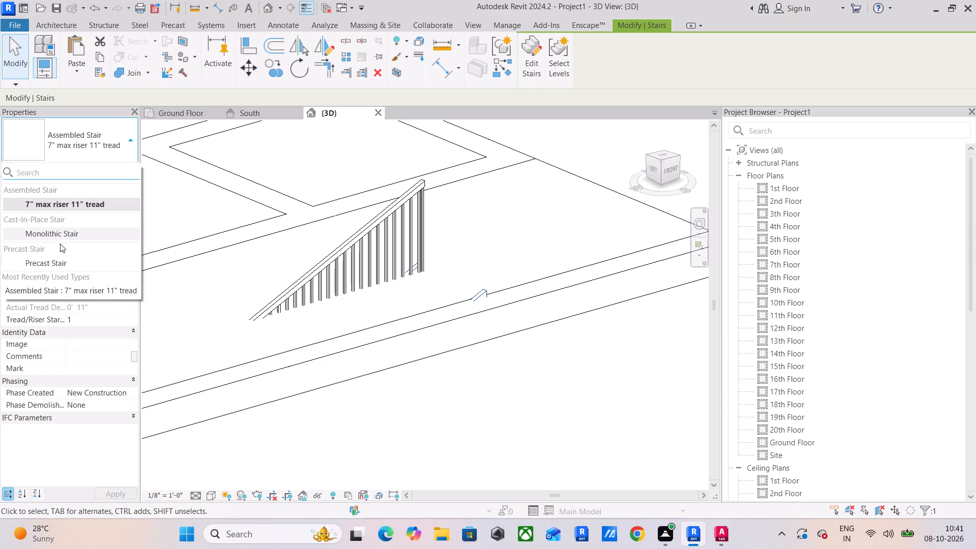
pyautogui.click(66, 232)
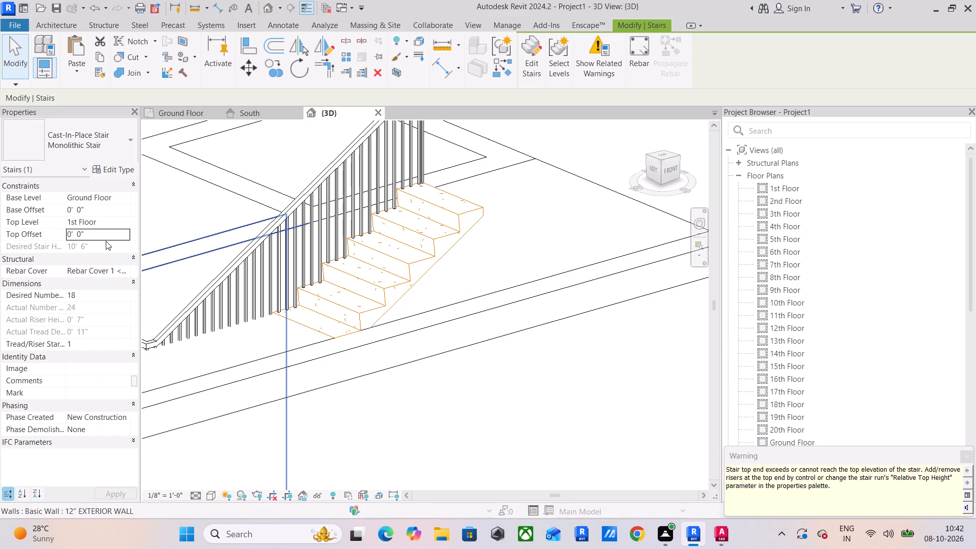
# Examine the monolithic stair's flights and landing against the floors and walls from several angles in the 3D view.
pyautogui.scroll(-3, 472, 351)
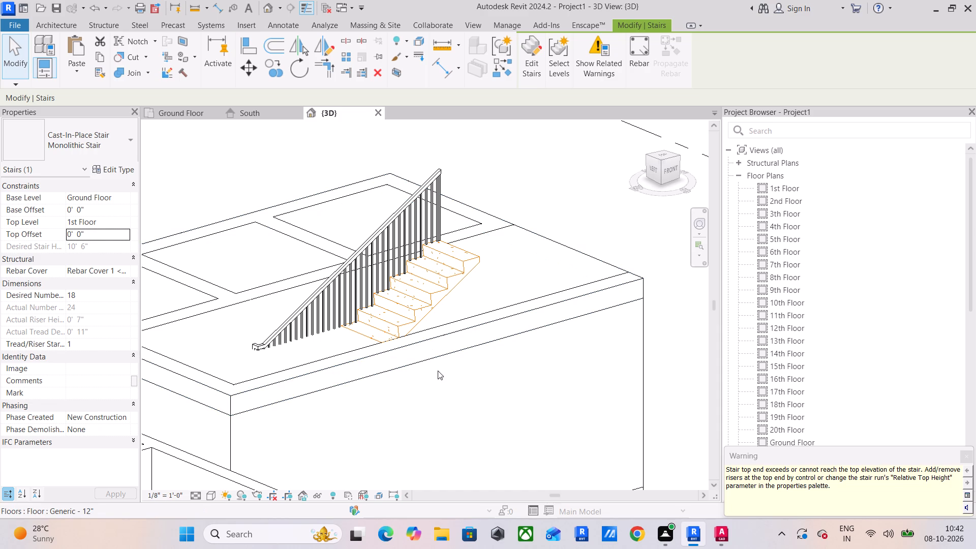
pyautogui.scroll(-3, 444, 308)
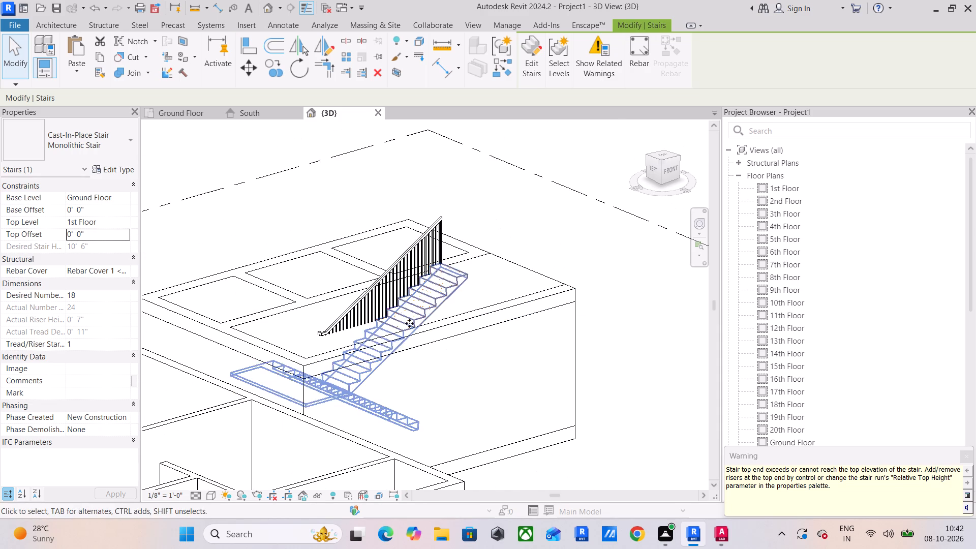
pyautogui.keyDown('shift'); pyautogui.moveTo(376, 328); pyautogui.dragTo(101, 286, button='middle'); pyautogui.keyUp('shift')
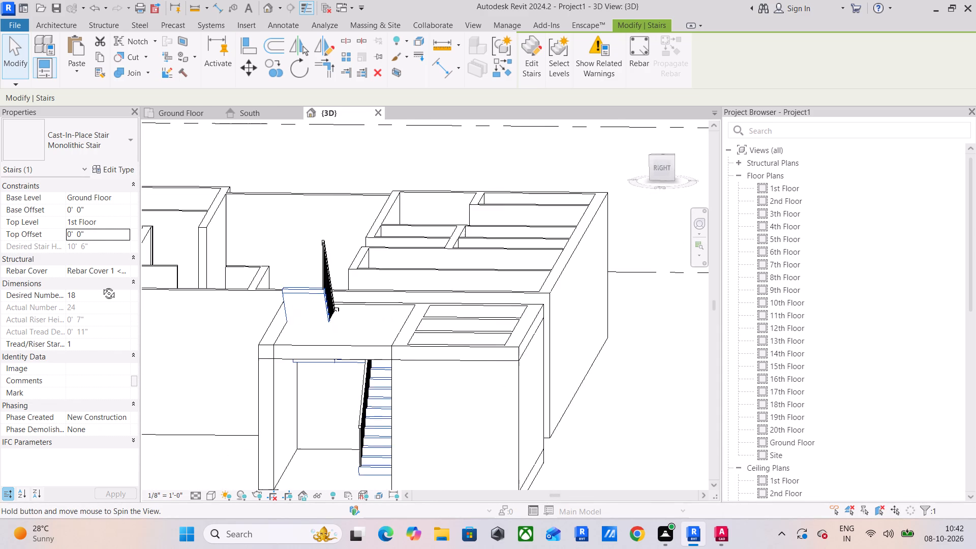
pyautogui.keyDown('shift'); pyautogui.moveTo(101, 286); pyautogui.dragTo(122, 304, button='middle'); pyautogui.keyUp('shift')
pyautogui.scroll(4, 280, 373)
pyautogui.moveTo(283, 372); pyautogui.dragTo(186, 142, button='middle')
pyautogui.scroll(-3, 251, 255)
pyautogui.keyDown('shift'); pyautogui.moveTo(263, 259); pyautogui.dragTo(255, 345, button='middle'); pyautogui.keyUp('shift')
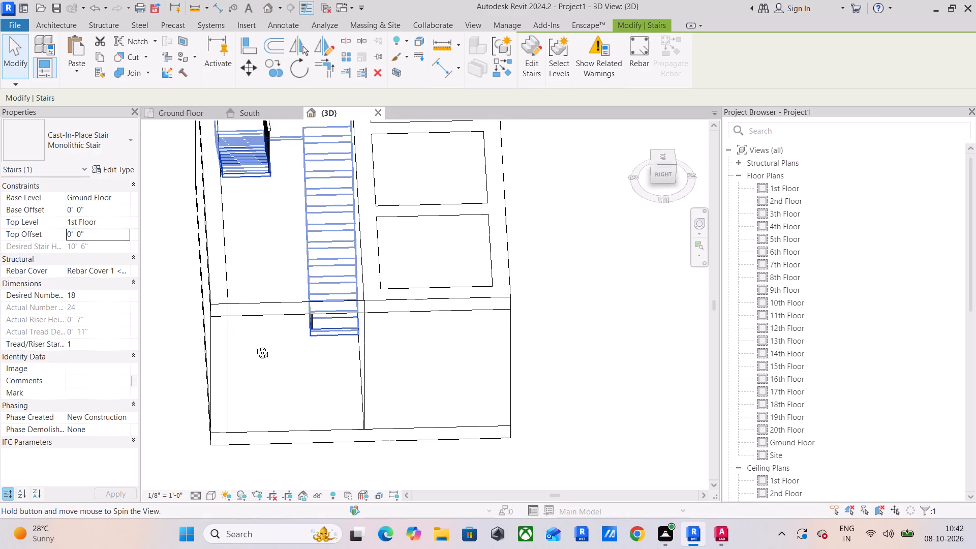
pyautogui.keyDown('shift'); pyautogui.moveTo(255, 345); pyautogui.dragTo(274, 331, button='middle'); pyautogui.keyUp('shift')
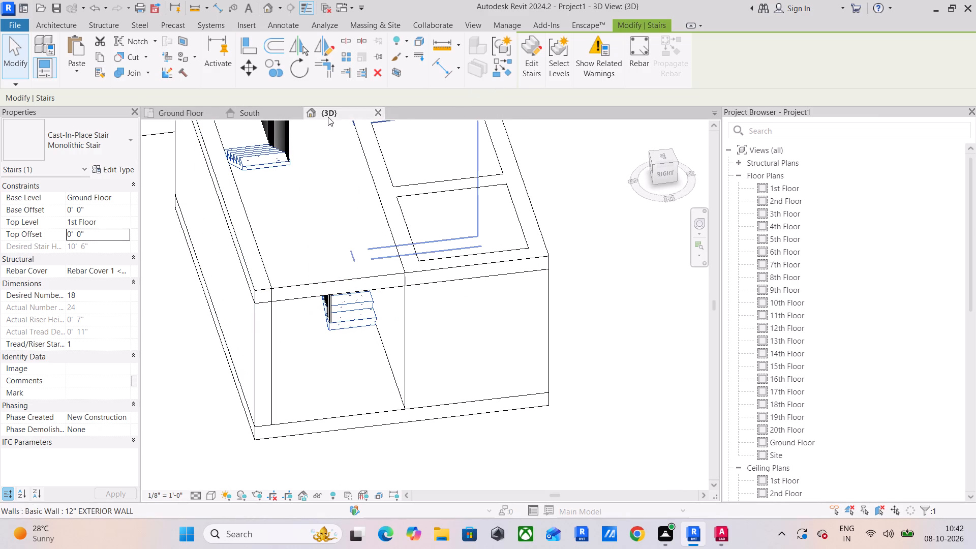
# Edit the stair's run sketch in the Ground Floor plan and delete the last four risers of the upper flight.
pyautogui.click(529, 59)
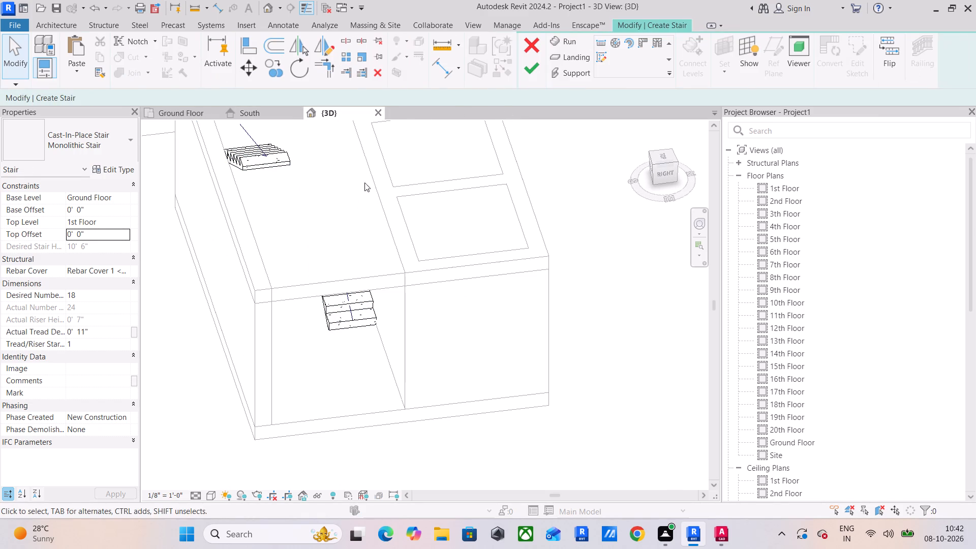
pyautogui.click(190, 114)
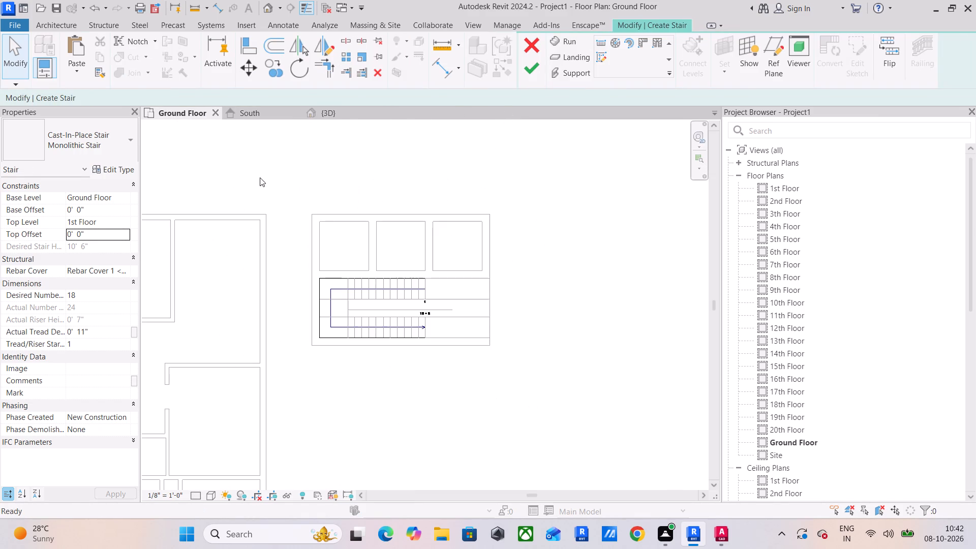
pyautogui.scroll(10, 415, 329)
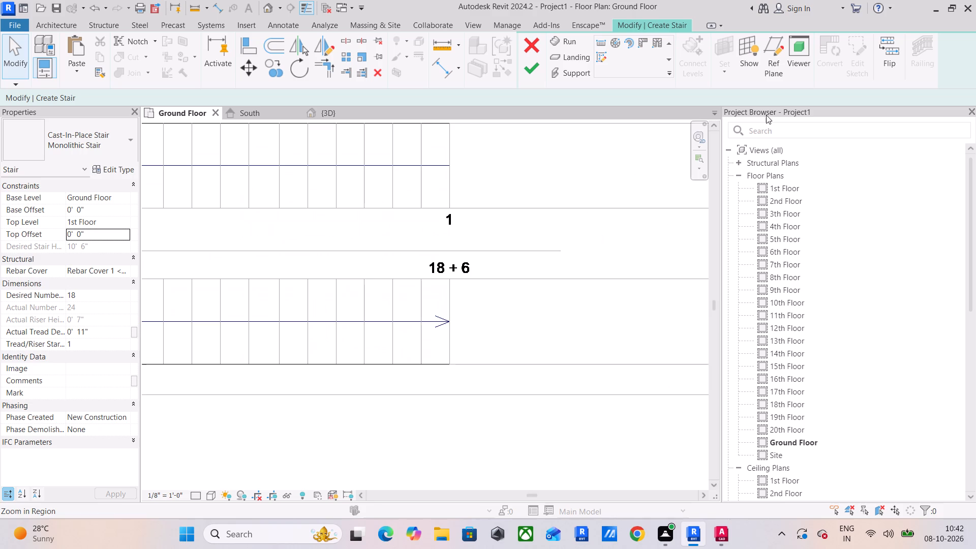
pyautogui.click(447, 296)
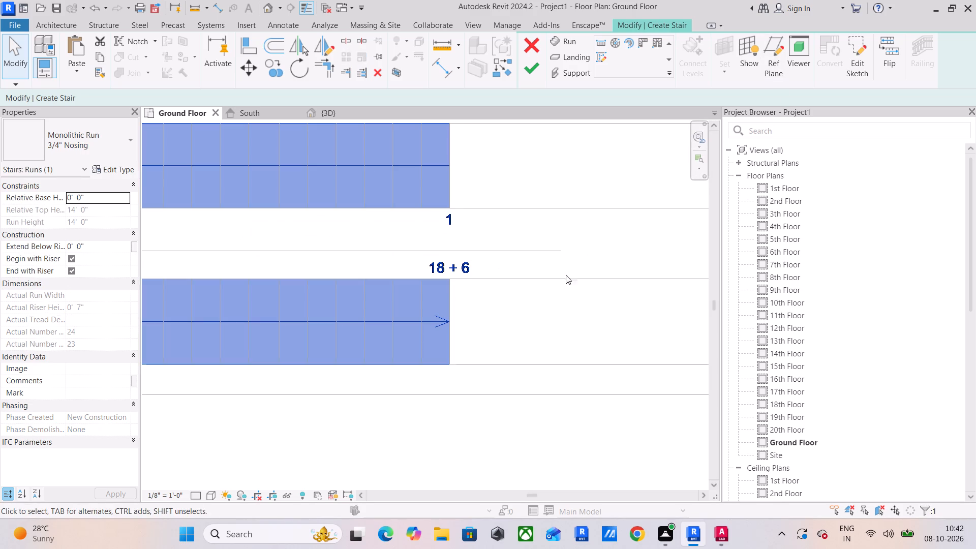
pyautogui.click(859, 64)
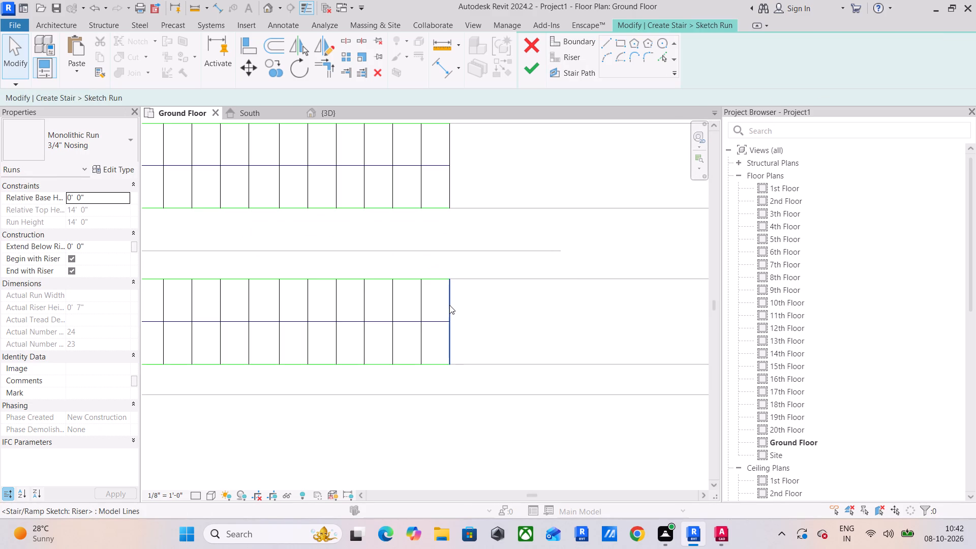
pyautogui.click(333, 111)
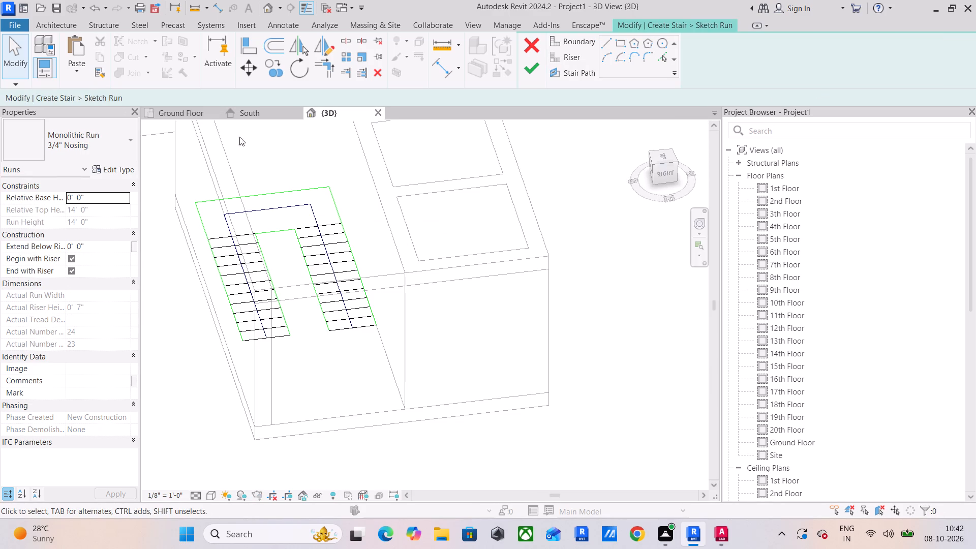
pyautogui.click(187, 114)
pyautogui.moveTo(481, 289); pyautogui.dragTo(365, 294)
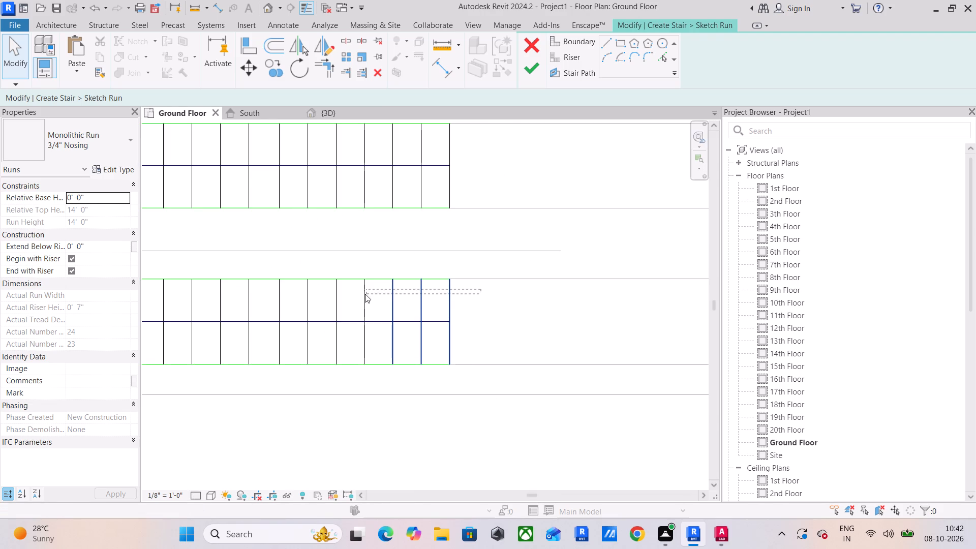
pyautogui.moveTo(365, 294); pyautogui.dragTo(368, 301)
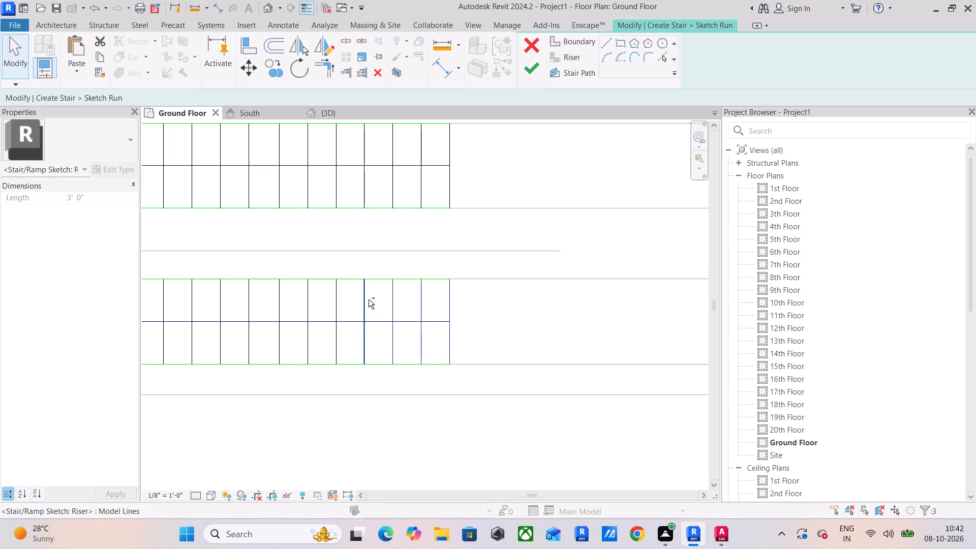
pyautogui.keyDown('ctrl'); pyautogui.click(368, 299); pyautogui.keyUp('ctrl')
pyautogui.press('Delete')
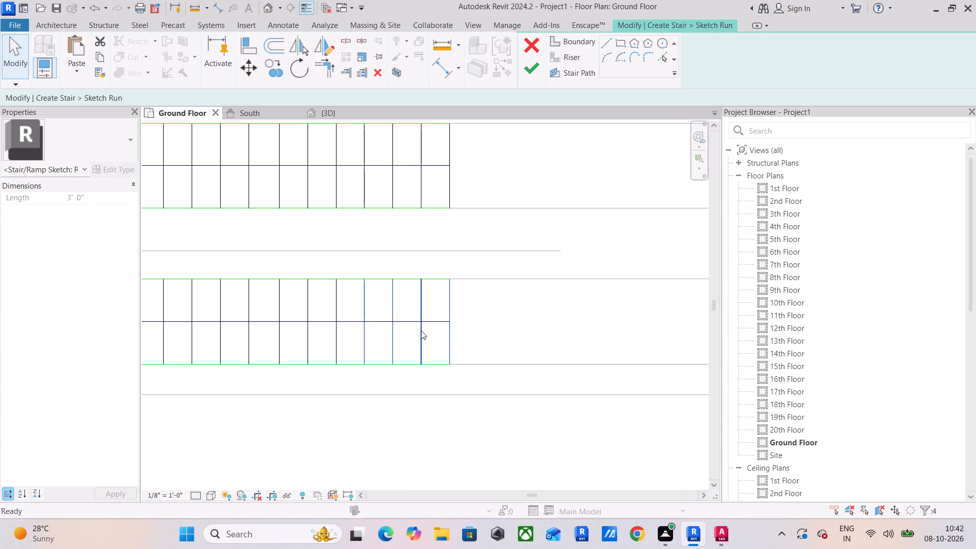
# Shorten both boundary lines and the stair path of that flight to the new last riser and finish the run sketch.
pyautogui.click(404, 280)
pyautogui.moveTo(449, 278); pyautogui.dragTo(338, 283)
pyautogui.click(391, 360)
pyautogui.moveTo(449, 362); pyautogui.dragTo(393, 362)
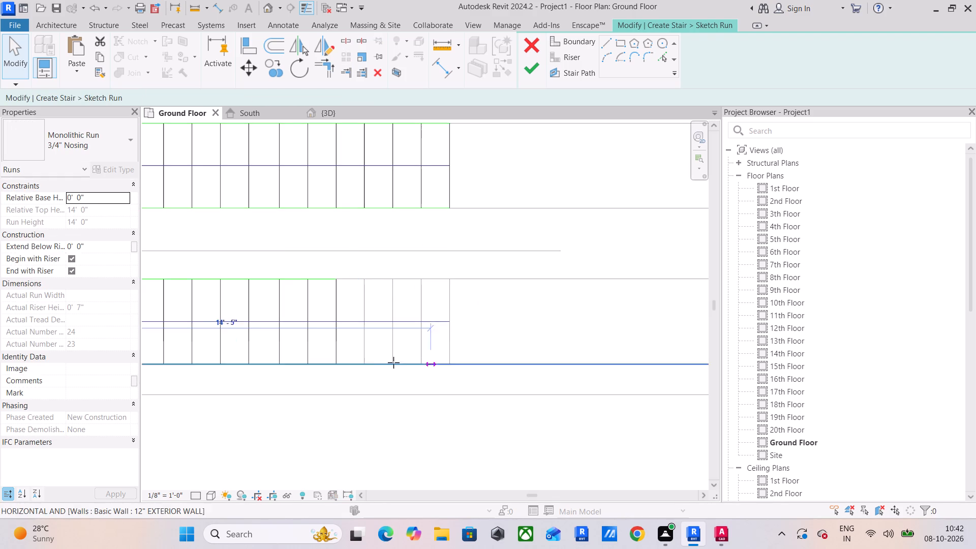
pyautogui.moveTo(393, 362); pyautogui.dragTo(335, 366)
pyautogui.press('Escape')
pyautogui.click(404, 318)
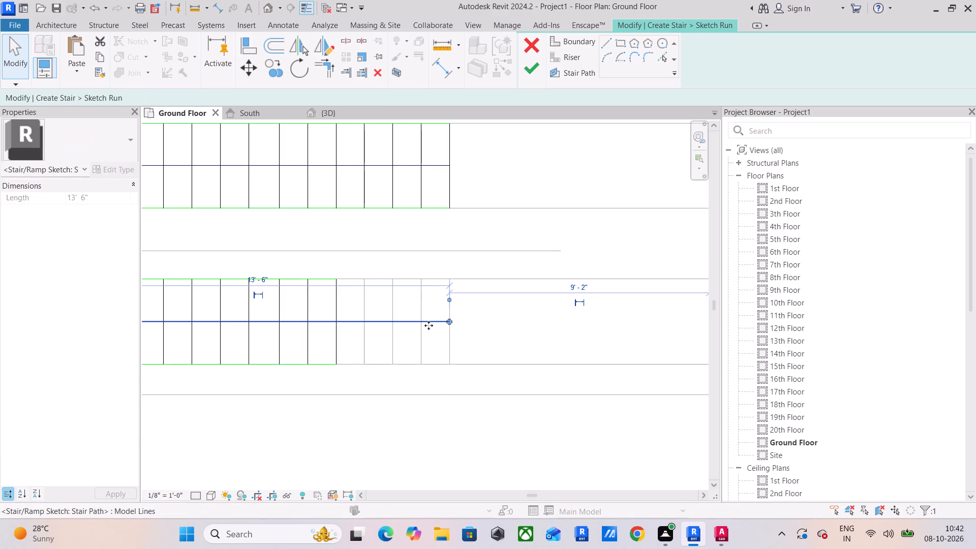
pyautogui.moveTo(450, 322); pyautogui.dragTo(331, 326)
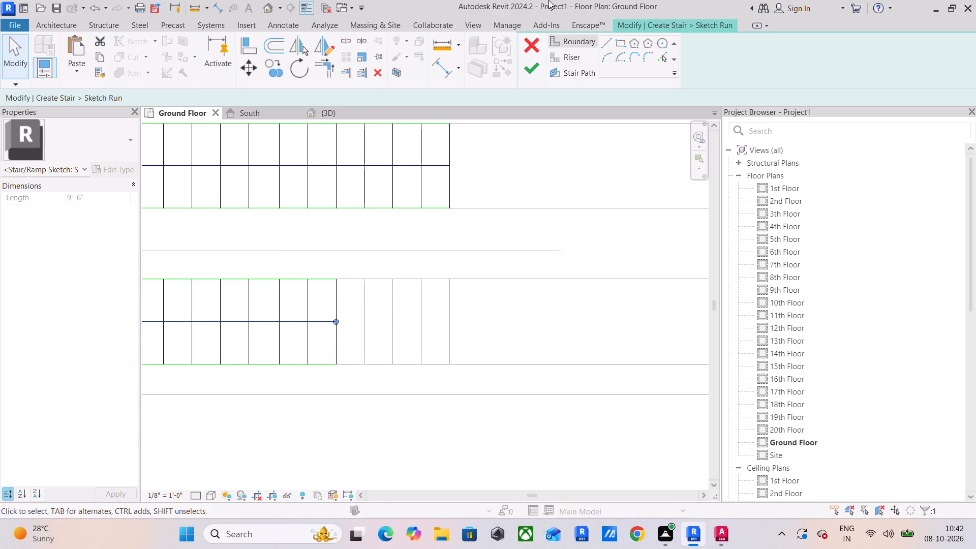
pyautogui.click(532, 71)
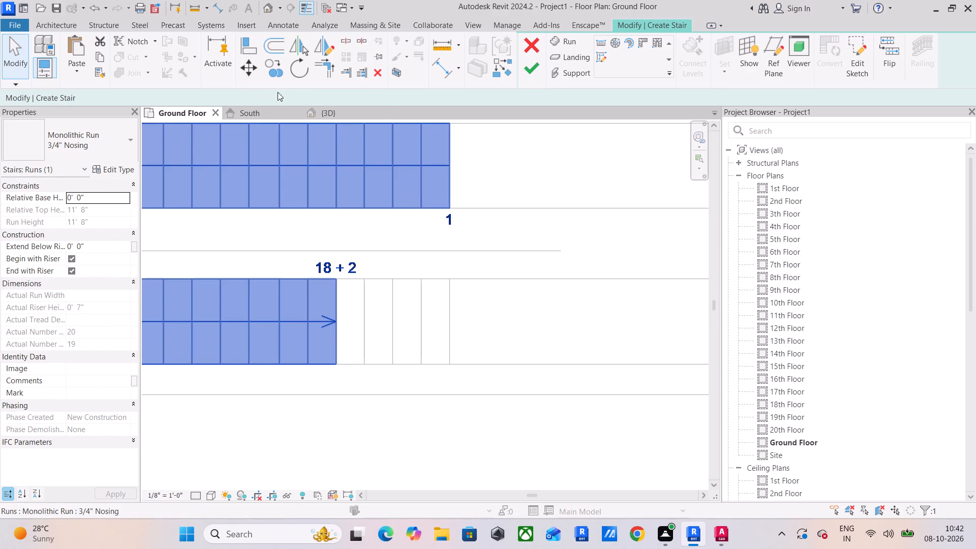
# Examine the shortened run's end against the 1st Floor slab from several angles in the 3D view.
pyautogui.click(333, 108)
pyautogui.keyDown('shift'); pyautogui.moveTo(299, 236); pyautogui.dragTo(425, 209, button='middle'); pyautogui.keyUp('shift')
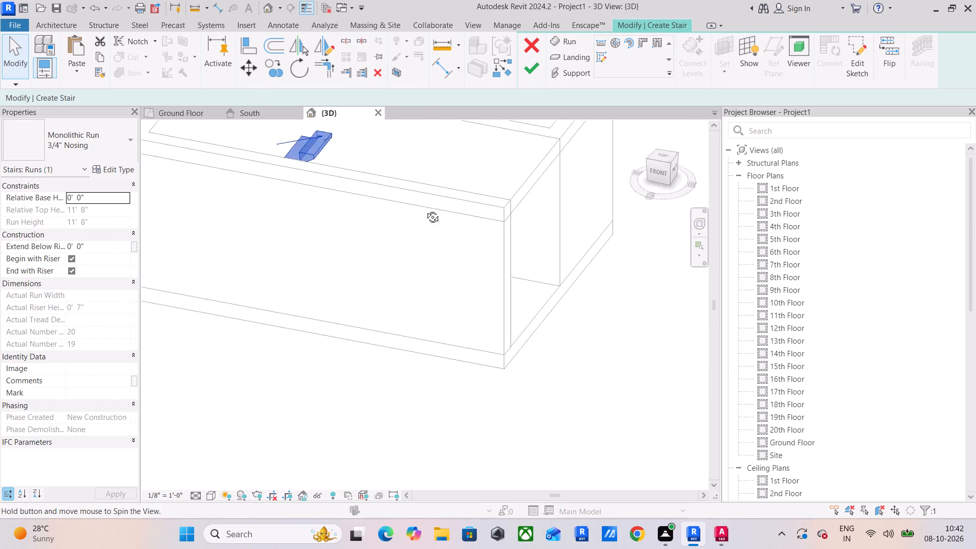
pyautogui.keyDown('shift'); pyautogui.moveTo(425, 209); pyautogui.dragTo(459, 226, button='middle'); pyautogui.keyUp('shift')
pyautogui.moveTo(392, 194); pyautogui.dragTo(398, 305, button='middle')
pyautogui.scroll(3, 382, 258)
pyautogui.keyDown('shift'); pyautogui.moveTo(360, 277); pyautogui.dragTo(413, 231, button='middle'); pyautogui.keyUp('shift')
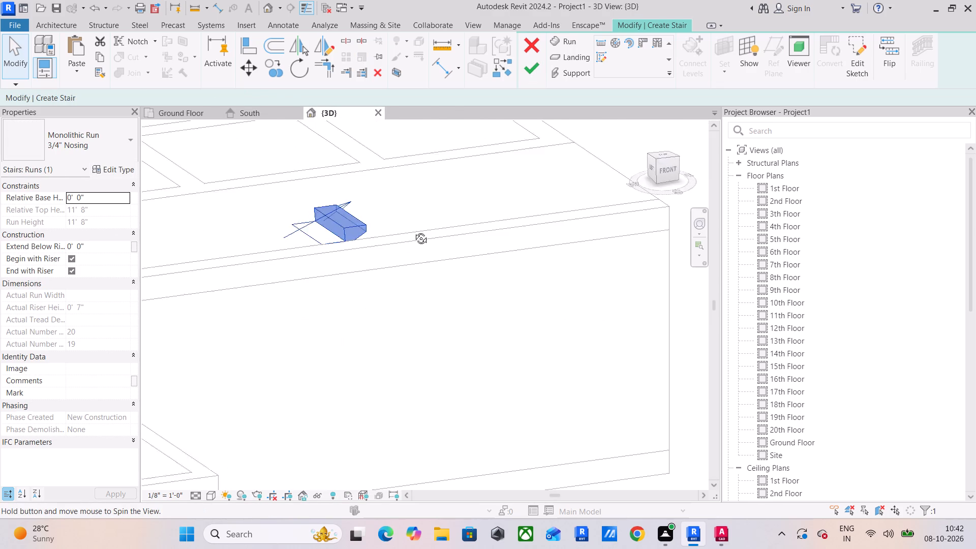
pyautogui.keyDown('shift'); pyautogui.moveTo(413, 231); pyautogui.dragTo(340, 236, button='middle'); pyautogui.keyUp('shift')
# Reopen the run sketch in the Ground Floor plan and delete one more riser at the shortened flight's end.
pyautogui.click(178, 112)
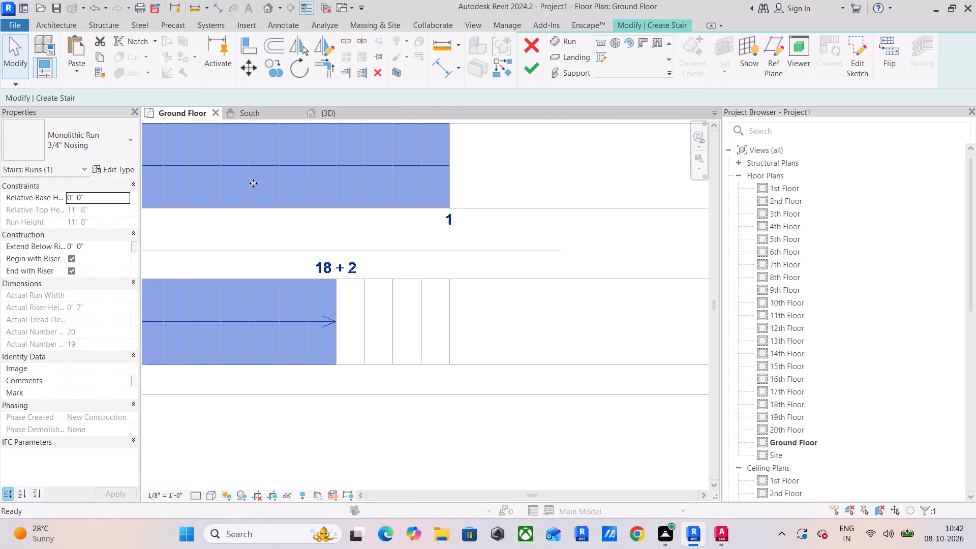
pyautogui.click(850, 58)
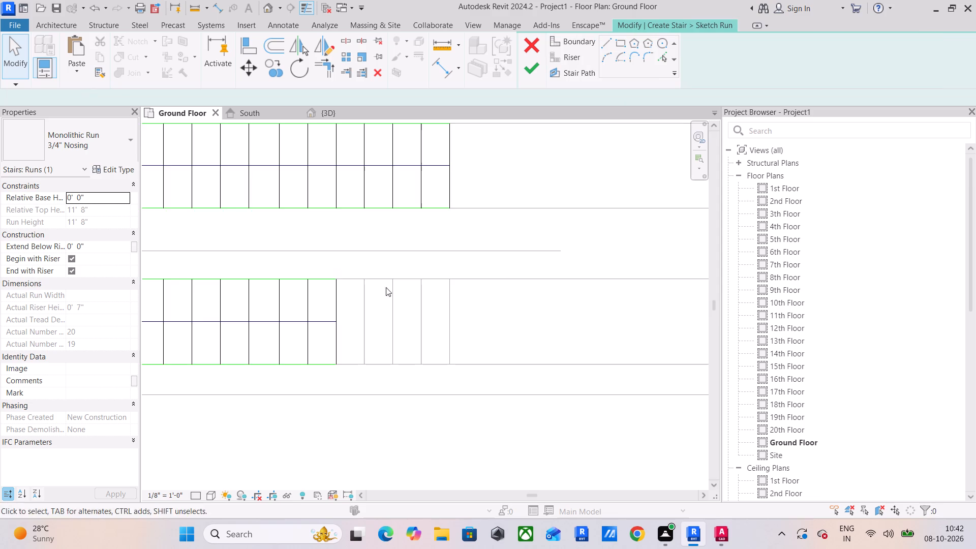
pyautogui.scroll(3, 334, 294)
pyautogui.click(333, 294)
pyautogui.press('Delete')
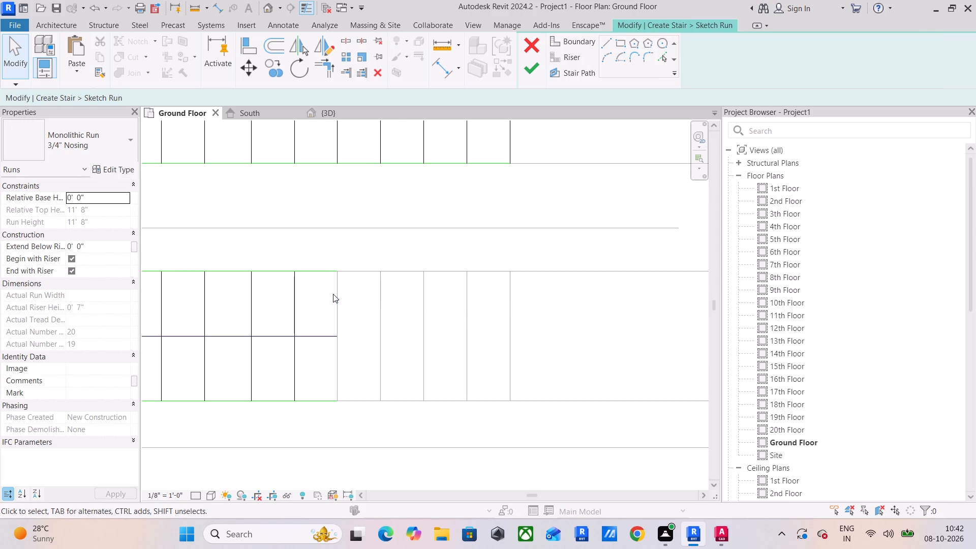
# Pull the stair path and both boundary lines back to the remaining last riser, then finish the run sketch and stair edit.
pyautogui.click(317, 335)
pyautogui.moveTo(338, 335); pyautogui.dragTo(317, 337)
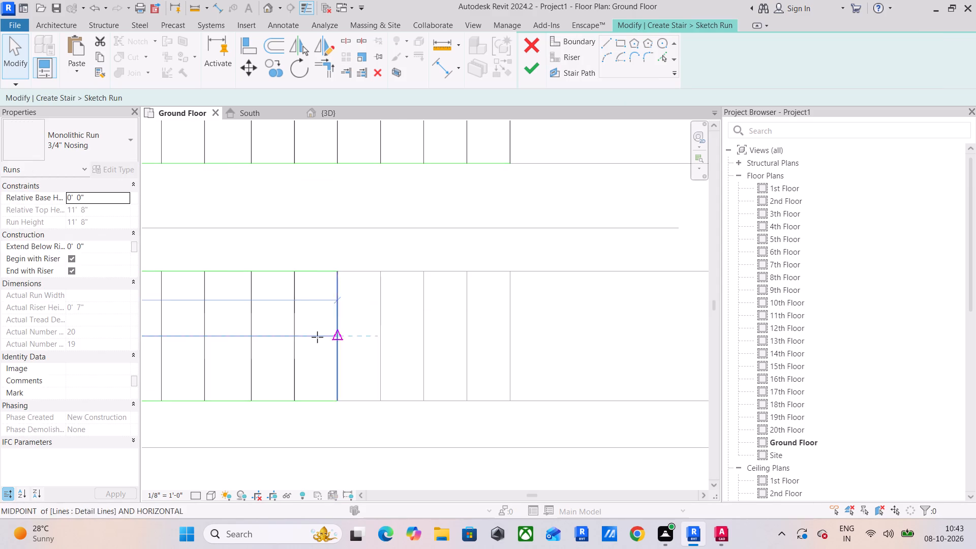
pyautogui.moveTo(317, 337); pyautogui.dragTo(296, 337)
pyautogui.click(329, 268)
pyautogui.moveTo(336, 268); pyautogui.dragTo(303, 270)
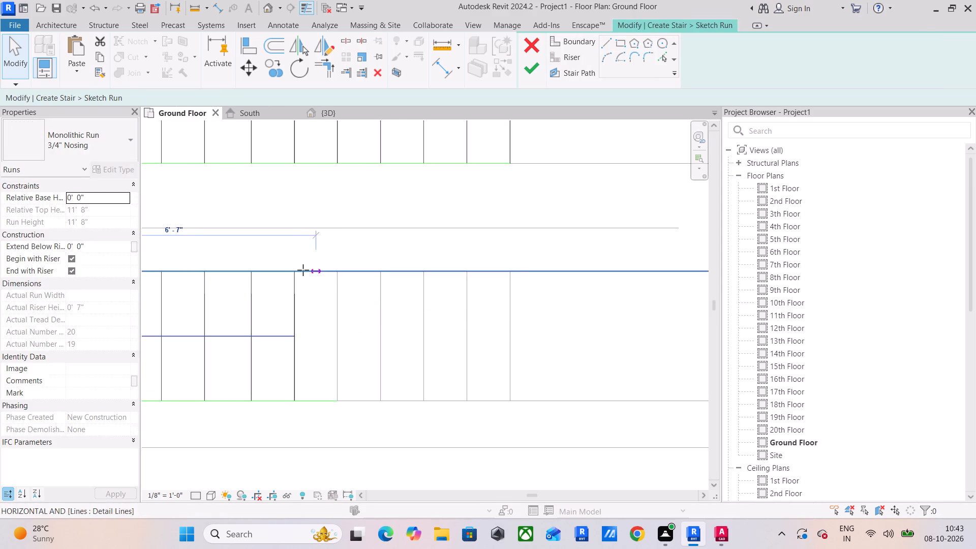
pyautogui.moveTo(303, 270); pyautogui.dragTo(296, 272)
pyautogui.click(317, 396)
pyautogui.moveTo(338, 400); pyautogui.dragTo(318, 401)
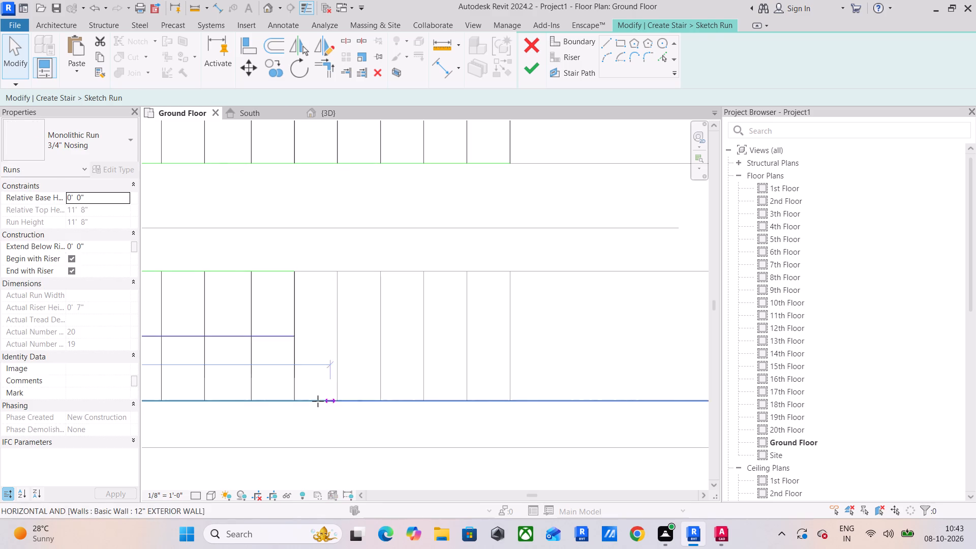
pyautogui.moveTo(318, 401); pyautogui.dragTo(297, 402)
pyautogui.press('Escape')
pyautogui.click(525, 62)
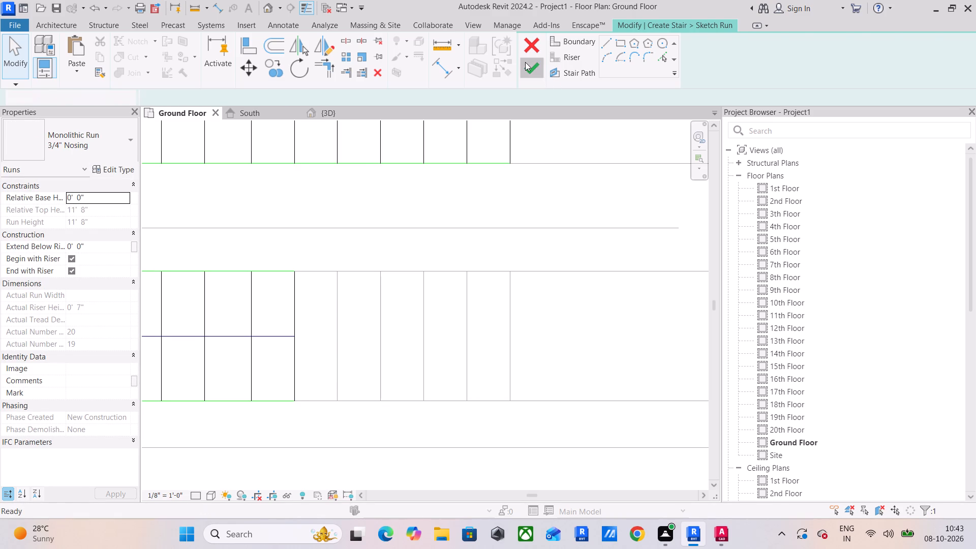
pyautogui.scroll(-5, 399, 218)
pyautogui.click(531, 66)
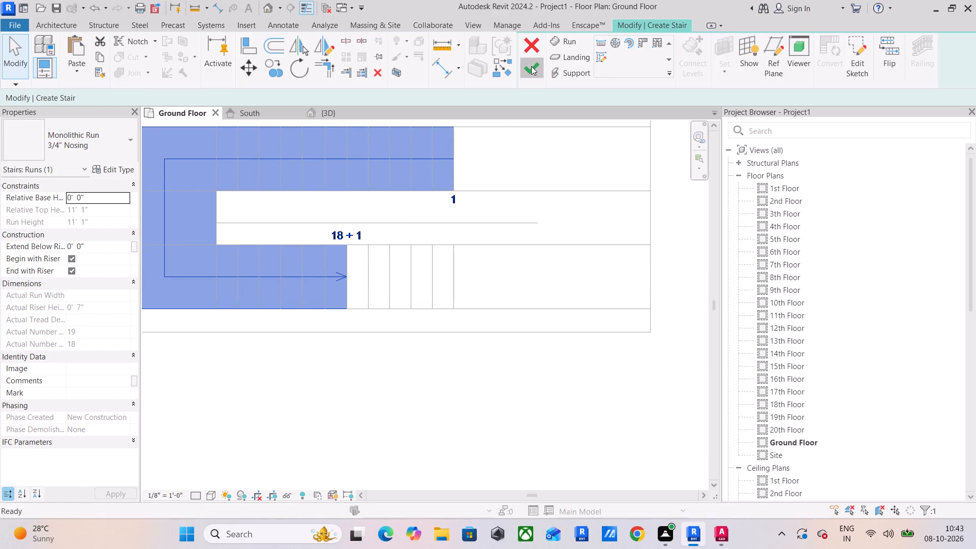
# Open the 3D view on the stair core and set its visual style to Shaded.
pyautogui.click(320, 105)
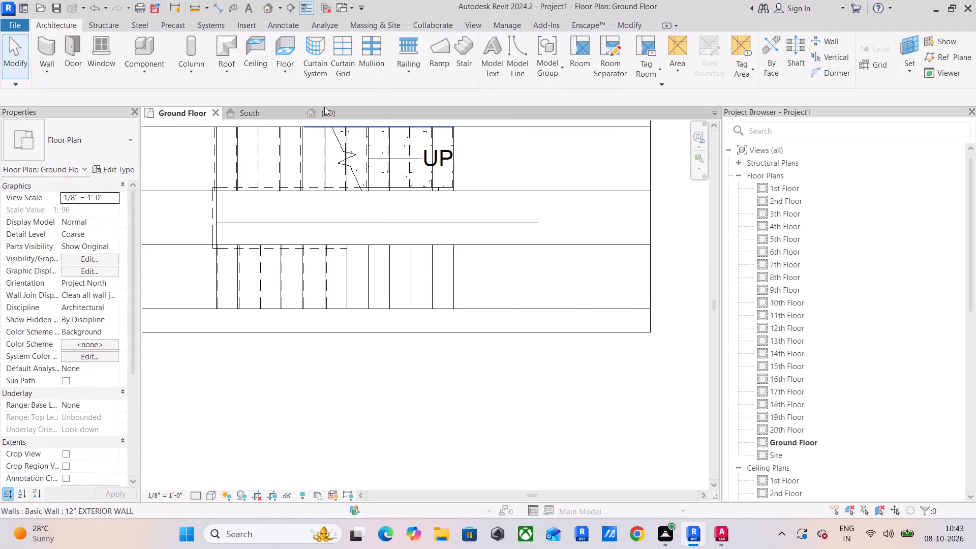
pyautogui.click(324, 107)
pyautogui.keyDown('shift'); pyautogui.moveTo(438, 258); pyautogui.dragTo(589, 236, button='middle'); pyautogui.keyUp('shift')
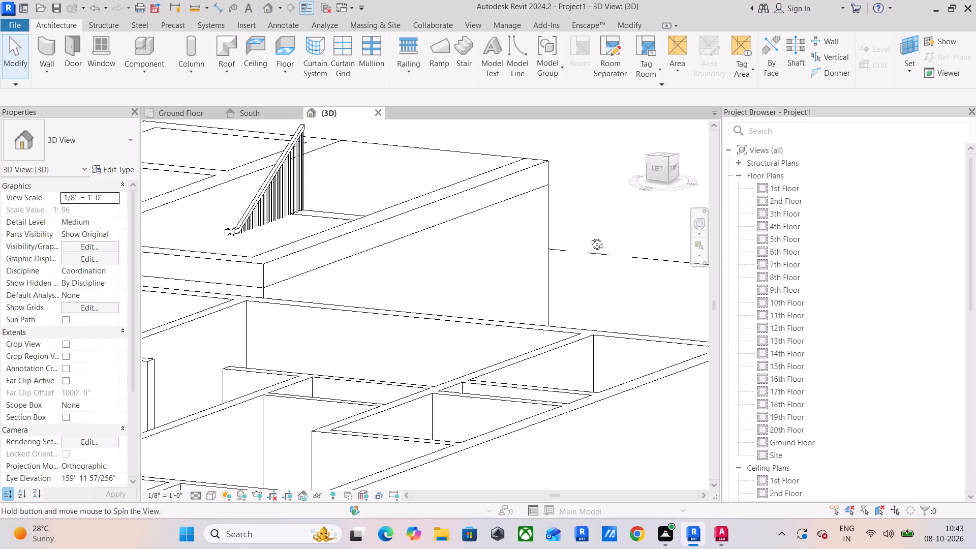
pyautogui.keyDown('shift'); pyautogui.moveTo(589, 236); pyautogui.dragTo(589, 237, button='middle'); pyautogui.keyUp('shift')
pyautogui.keyDown('shift'); pyautogui.moveTo(589, 239); pyautogui.dragTo(411, 269, button='middle'); pyautogui.keyUp('shift')
pyautogui.scroll(-3, 409, 262)
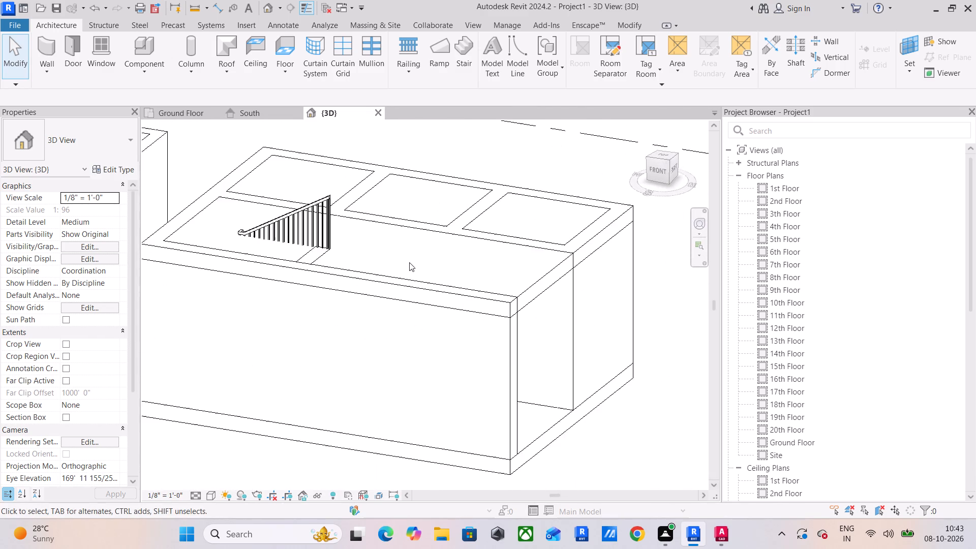
pyautogui.scroll(-1, 409, 262)
pyautogui.click(205, 495)
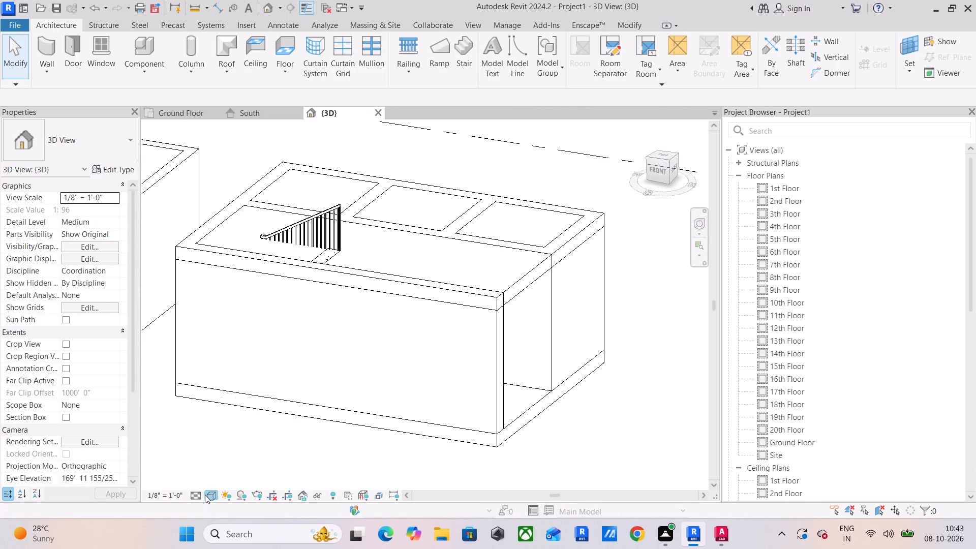
pyautogui.click(248, 444)
# Examine the stair's top steps and railing against the 1st Floor slab in the shaded 3D view.
pyautogui.keyDown('shift'); pyautogui.moveTo(285, 271); pyautogui.dragTo(346, 302, button='middle'); pyautogui.keyUp('shift')
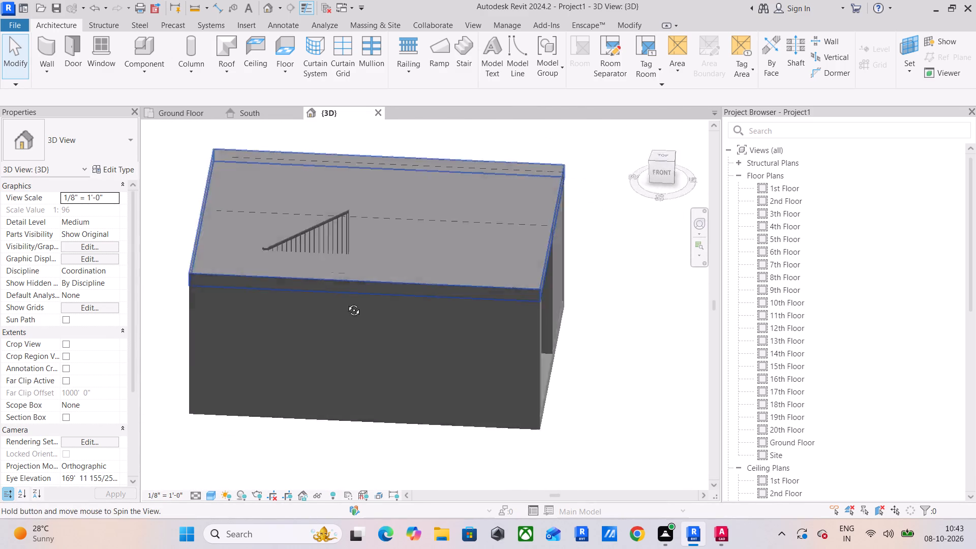
pyautogui.keyDown('shift'); pyautogui.moveTo(346, 302); pyautogui.dragTo(424, 280, button='middle'); pyautogui.keyUp('shift')
pyautogui.scroll(4, 381, 199)
pyautogui.scroll(3, 334, 295)
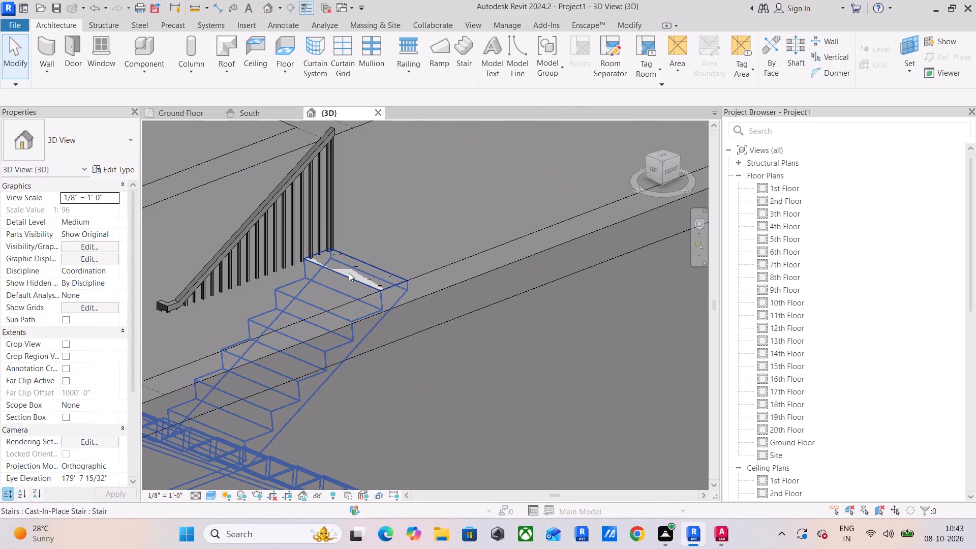
pyautogui.click(300, 188)
pyautogui.scroll(-4, 346, 273)
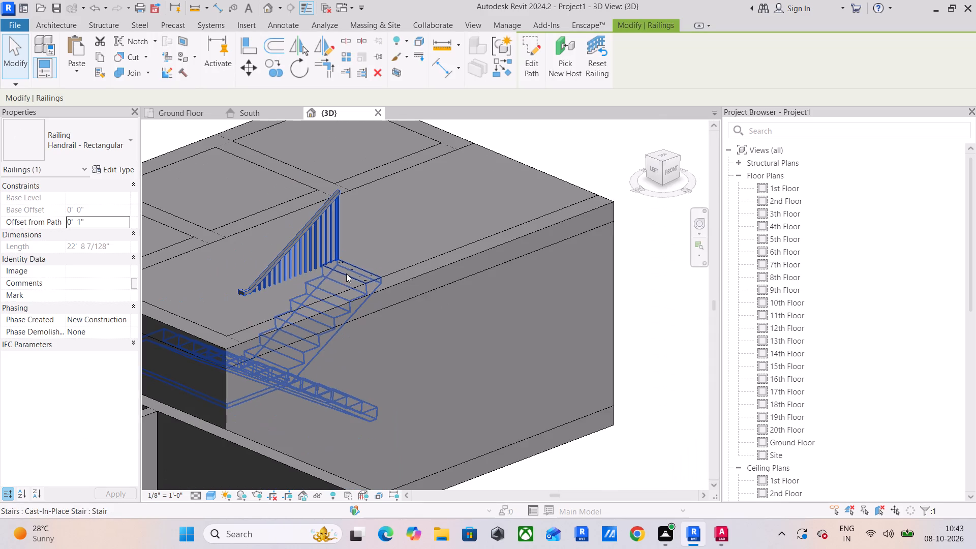
pyautogui.keyDown('shift'); pyautogui.moveTo(444, 315); pyautogui.dragTo(211, 302, button='middle'); pyautogui.keyUp('shift')
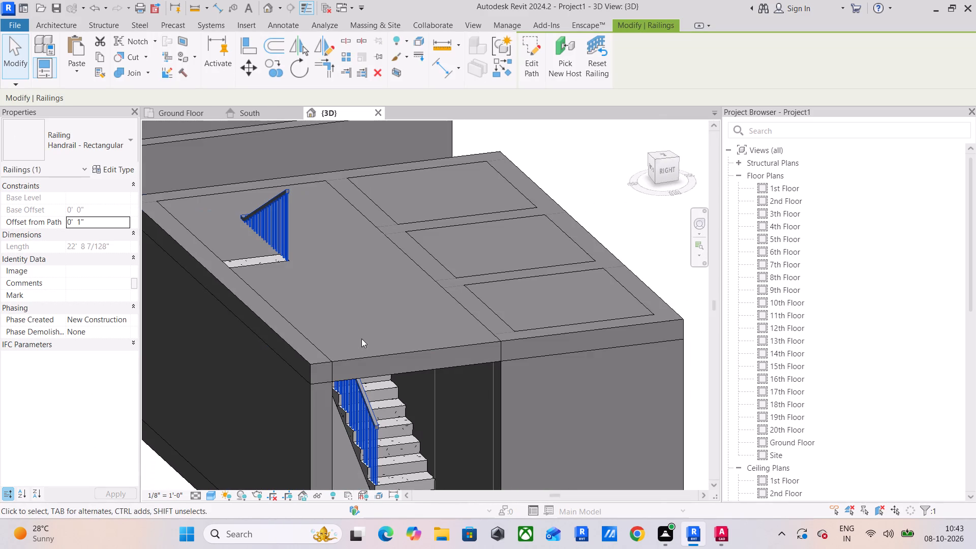
# Delete the Generic - 12" floor slab on the 1st Floor level that covers the stair core.
pyautogui.click(376, 355)
pyautogui.scroll(-4, 344, 351)
pyautogui.keyDown('shift'); pyautogui.moveTo(353, 350); pyautogui.dragTo(336, 323, button='middle'); pyautogui.keyUp('shift')
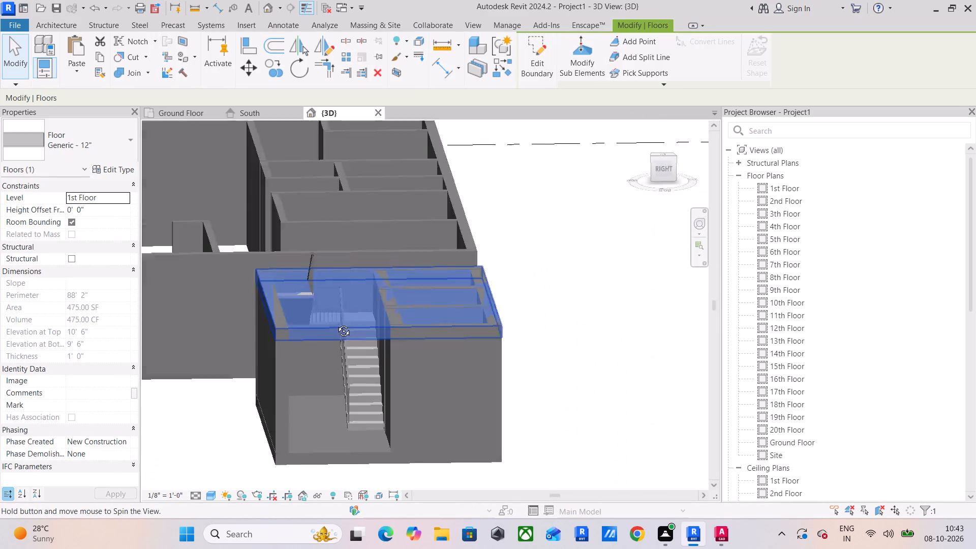
pyautogui.keyDown('shift'); pyautogui.moveTo(336, 323); pyautogui.dragTo(345, 321, button='middle'); pyautogui.keyUp('shift')
pyautogui.scroll(4, 343, 321)
pyautogui.keyDown('shift'); pyautogui.moveTo(353, 334); pyautogui.dragTo(319, 324, button='middle'); pyautogui.keyUp('shift')
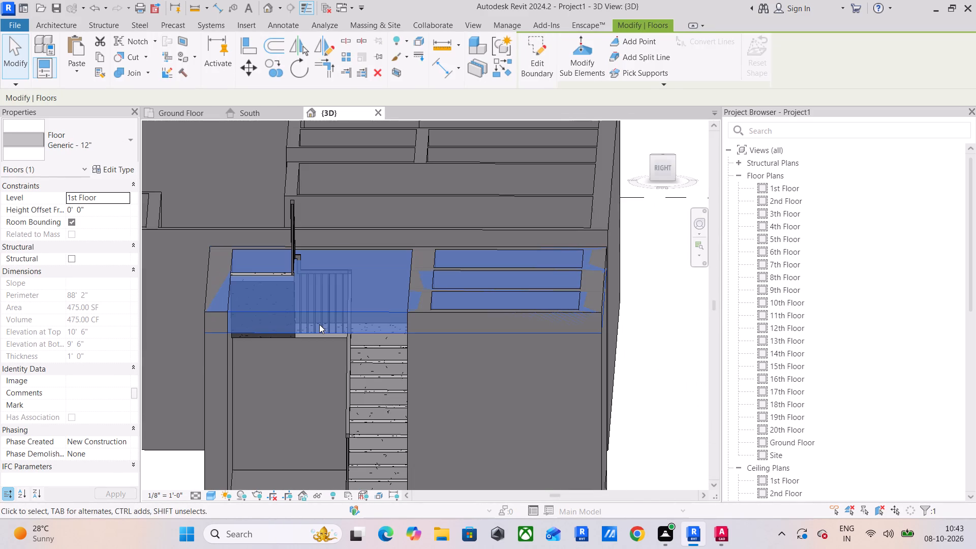
pyautogui.press('Delete')
# Examine the full stair, its landing, top steps and railing from several sides with the 1st Floor slab removed.
pyautogui.scroll(-3, 319, 325)
pyautogui.keyDown('shift'); pyautogui.moveTo(319, 325); pyautogui.dragTo(356, 383, button='middle'); pyautogui.keyUp('shift')
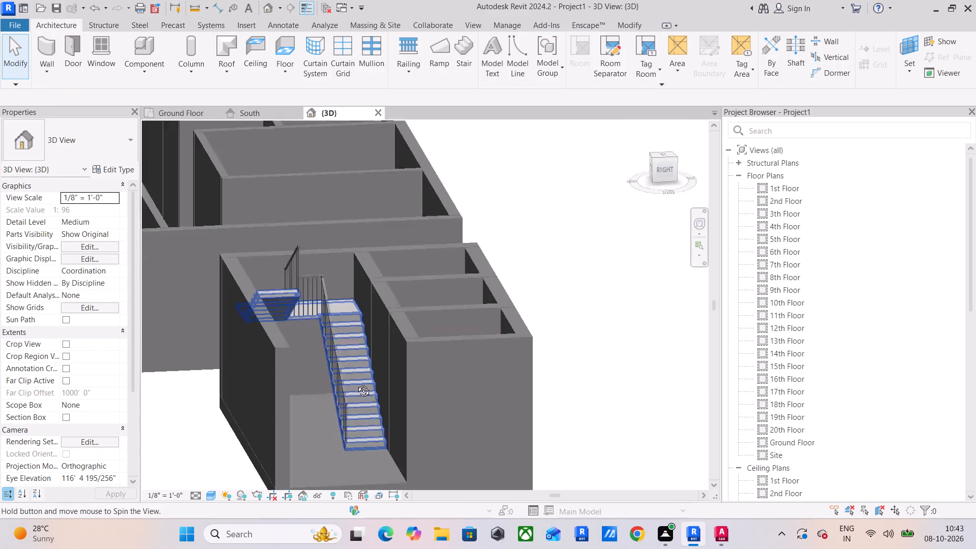
pyautogui.keyDown('shift'); pyautogui.moveTo(356, 383); pyautogui.dragTo(482, 432, button='middle'); pyautogui.keyUp('shift')
pyautogui.scroll(5, 299, 388)
pyautogui.keyDown('shift'); pyautogui.moveTo(286, 363); pyautogui.dragTo(522, 338, button='middle'); pyautogui.keyUp('shift')
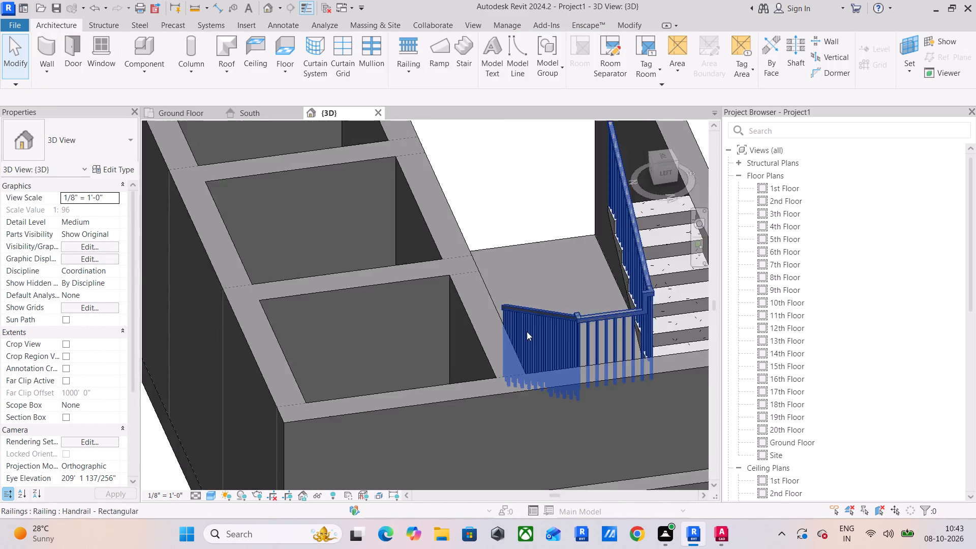
pyautogui.moveTo(525, 334); pyautogui.dragTo(342, 412, button='middle')
pyautogui.scroll(4, 476, 298)
pyautogui.keyDown('shift'); pyautogui.moveTo(477, 297); pyautogui.dragTo(470, 230, button='middle'); pyautogui.keyUp('shift')
pyautogui.scroll(4, 494, 244)
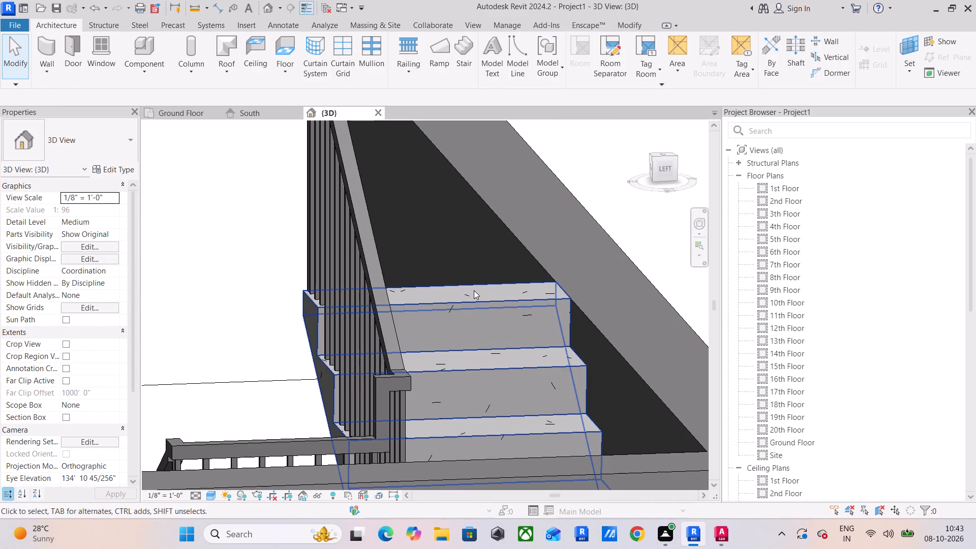
pyautogui.scroll(-7, 474, 290)
pyautogui.keyDown('shift'); pyautogui.moveTo(478, 294); pyautogui.dragTo(427, 310, button='middle'); pyautogui.keyUp('shift')
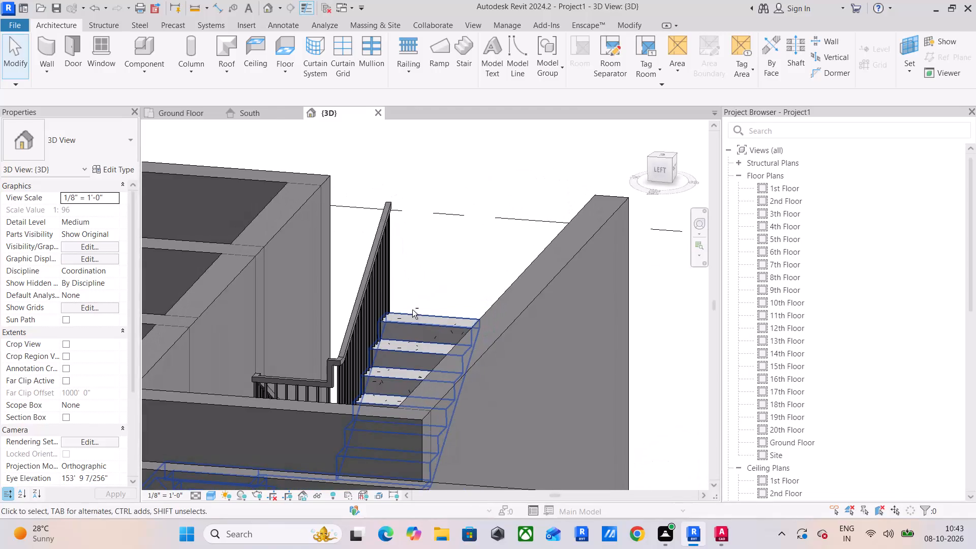
pyautogui.keyDown('shift'); pyautogui.moveTo(411, 310); pyautogui.dragTo(329, 299, button='middle'); pyautogui.keyUp('shift')
pyautogui.scroll(-4, 329, 299)
pyautogui.keyDown('shift'); pyautogui.moveTo(419, 317); pyautogui.dragTo(356, 331, button='middle'); pyautogui.keyUp('shift')
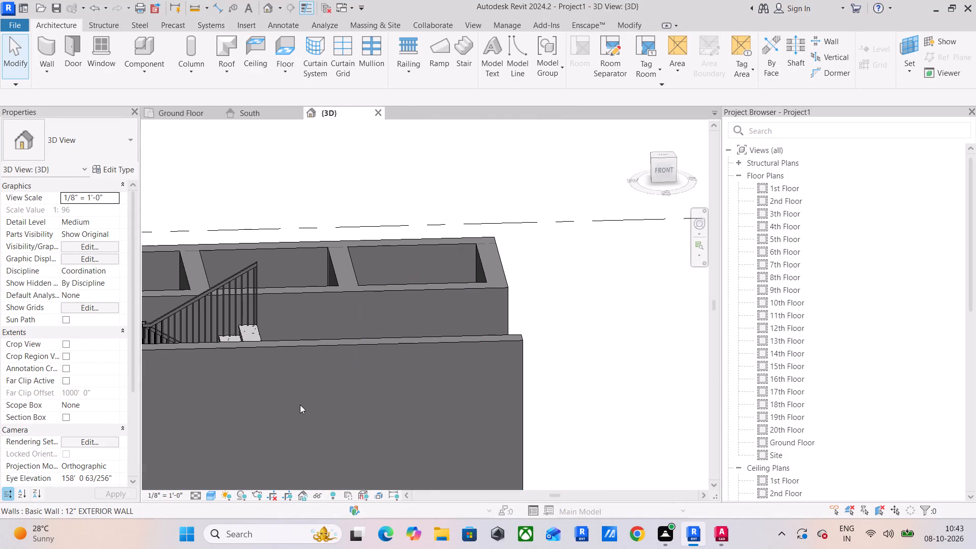
# Undo the deletion of the 1st Floor slab over the stair core.
pyautogui.write('hr')
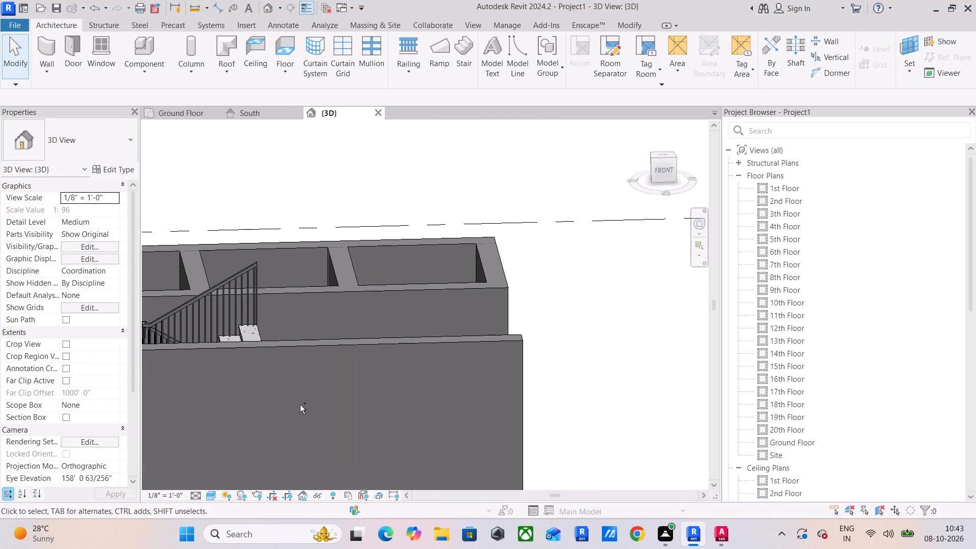
pyautogui.hotkey('ctrl', 'z')
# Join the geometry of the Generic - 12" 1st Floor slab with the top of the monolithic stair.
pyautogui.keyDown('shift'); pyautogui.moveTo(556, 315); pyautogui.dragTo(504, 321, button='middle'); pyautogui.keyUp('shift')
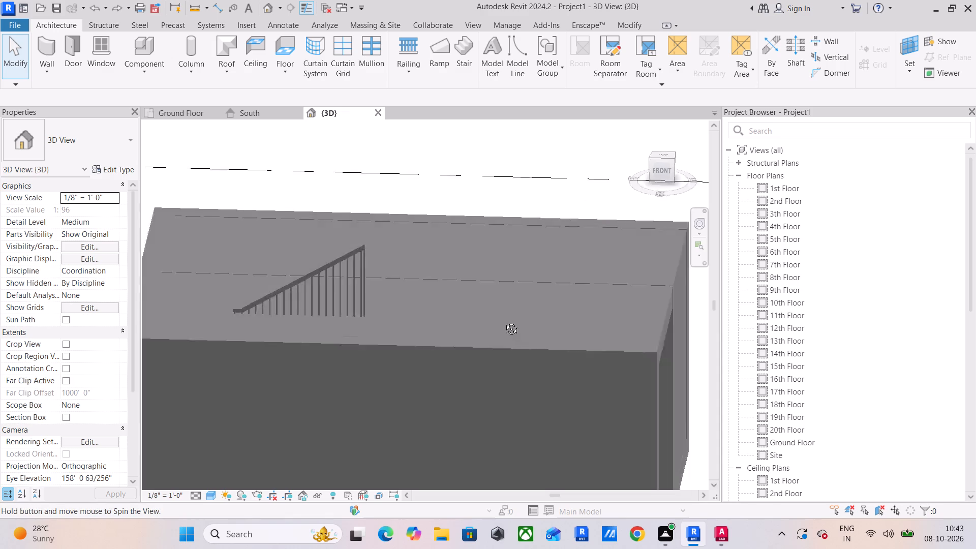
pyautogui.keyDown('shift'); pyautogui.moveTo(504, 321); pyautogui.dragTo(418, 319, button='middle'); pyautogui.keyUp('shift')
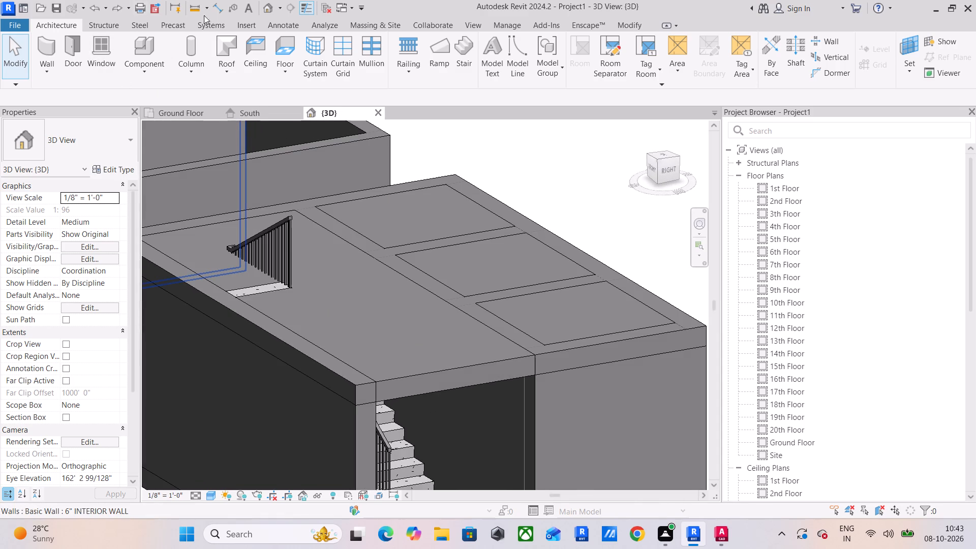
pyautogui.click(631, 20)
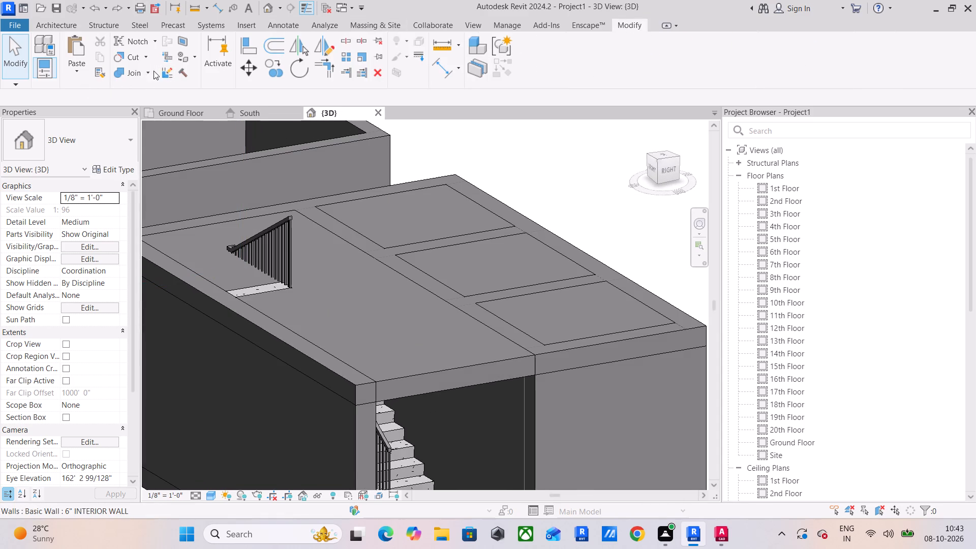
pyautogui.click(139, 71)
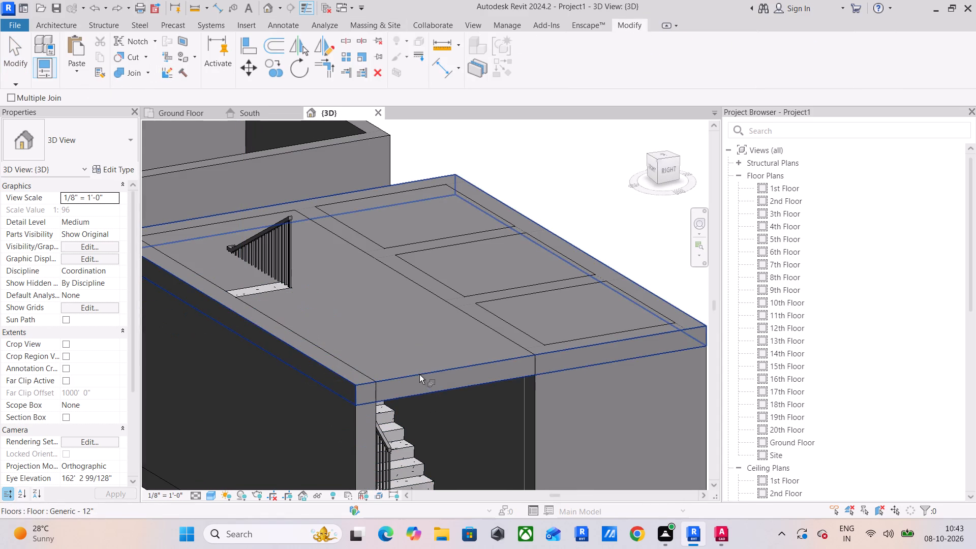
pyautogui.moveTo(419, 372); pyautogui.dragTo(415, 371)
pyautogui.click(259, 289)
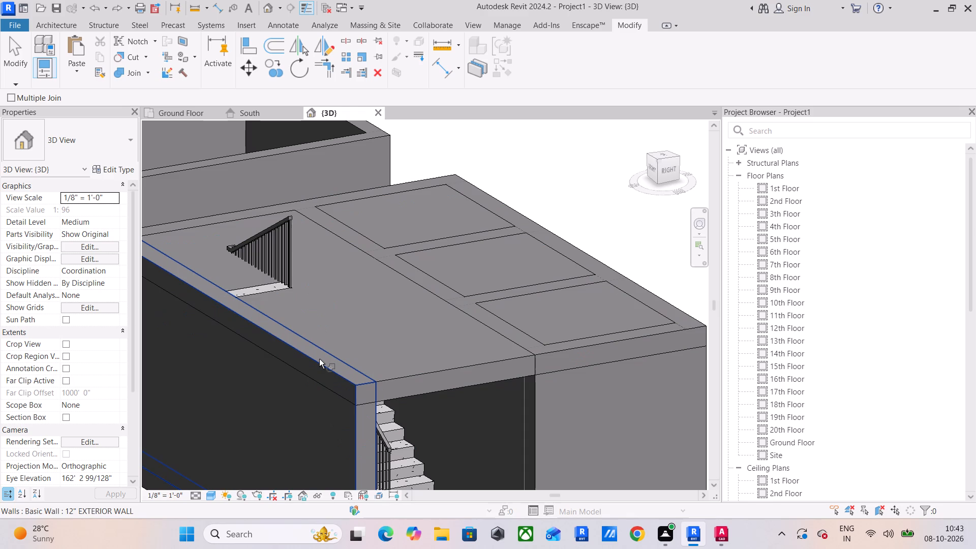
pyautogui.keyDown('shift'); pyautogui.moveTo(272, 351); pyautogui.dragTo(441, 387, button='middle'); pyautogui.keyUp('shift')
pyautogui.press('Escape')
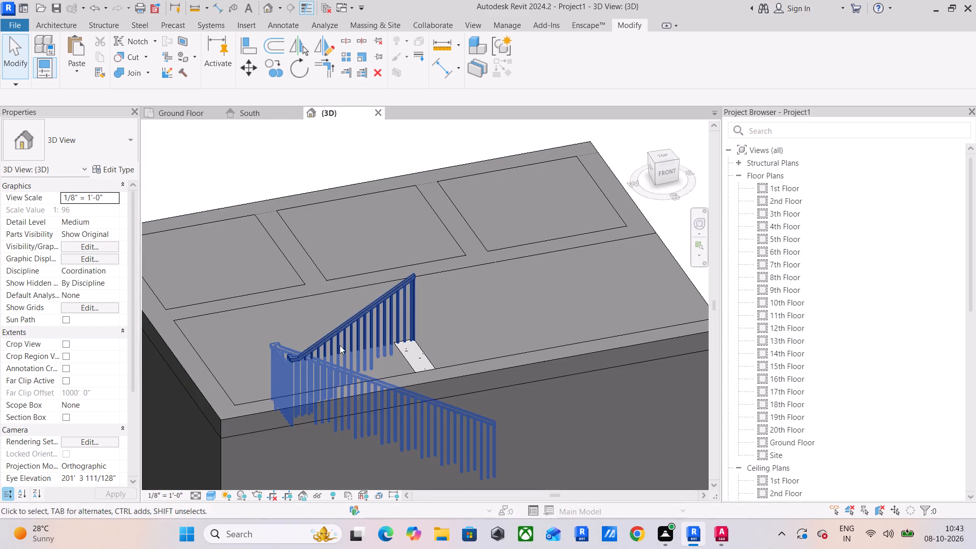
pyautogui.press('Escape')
# Examine the stair's lower flight, railing and the slab above it from the open side of the stair core.
pyautogui.keyDown('shift'); pyautogui.moveTo(349, 368); pyautogui.dragTo(346, 346, button='middle'); pyautogui.keyUp('shift')
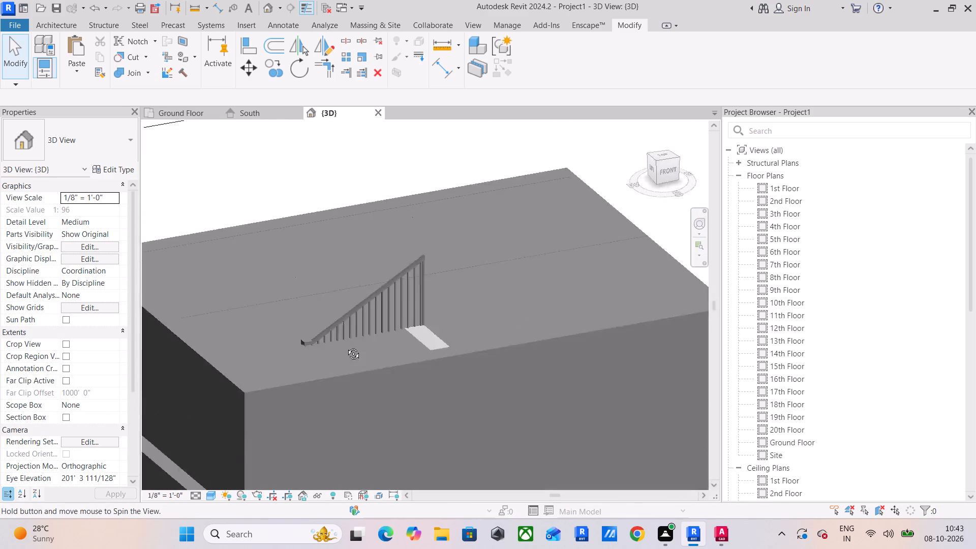
pyautogui.keyDown('shift'); pyautogui.moveTo(346, 346); pyautogui.dragTo(133, 281, button='middle'); pyautogui.keyUp('shift')
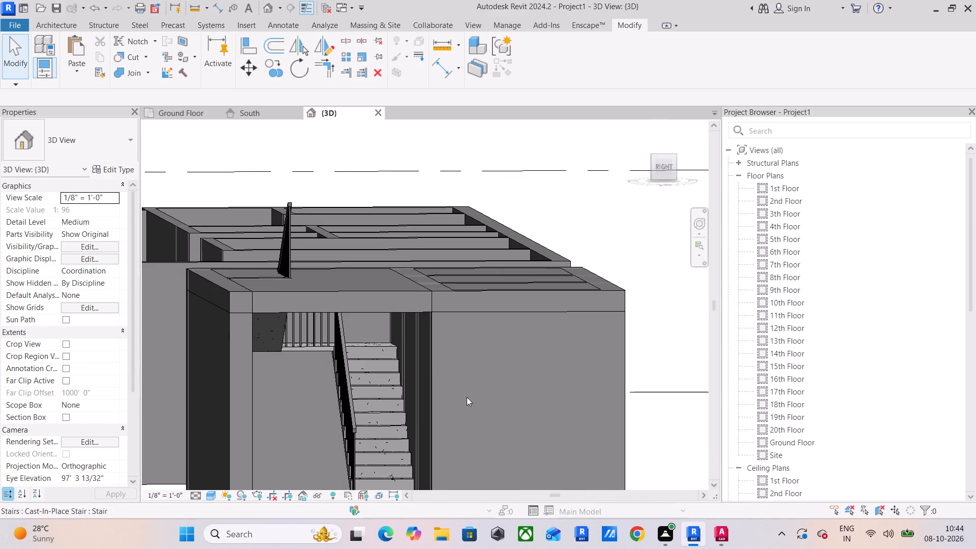
pyautogui.moveTo(468, 393); pyautogui.dragTo(411, 274, button='middle')
pyautogui.keyDown('shift'); pyautogui.moveTo(353, 332); pyautogui.dragTo(374, 362, button='middle'); pyautogui.keyUp('shift')
pyautogui.scroll(5, 329, 365)
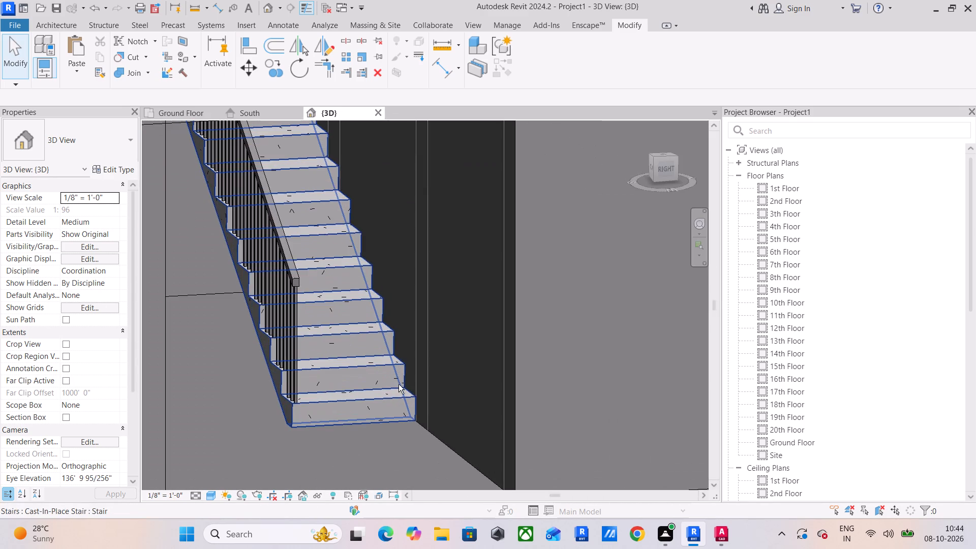
pyautogui.keyDown('shift'); pyautogui.moveTo(399, 384); pyautogui.dragTo(413, 385, button='middle'); pyautogui.keyUp('shift')
pyautogui.scroll(1, 413, 385)
pyautogui.scroll(-5, 413, 385)
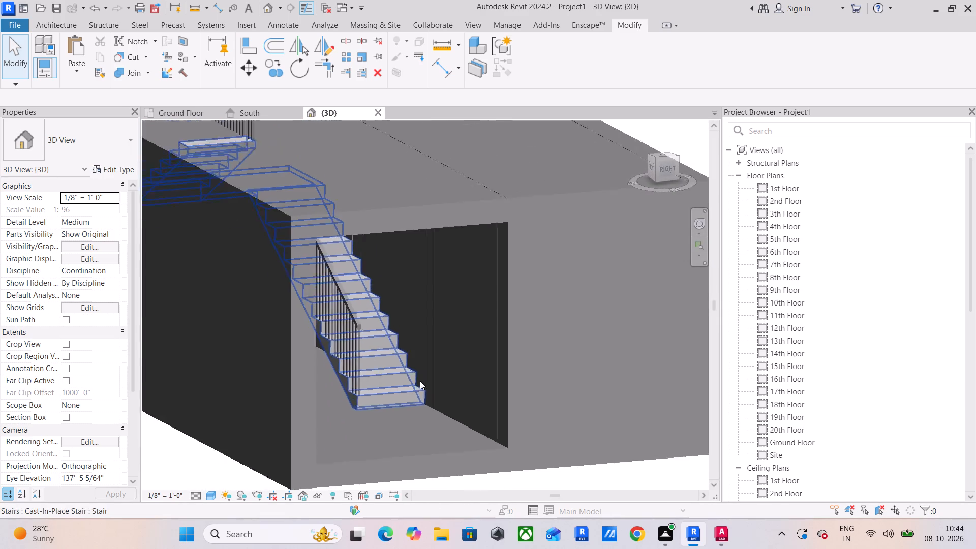
pyautogui.scroll(-2, 420, 381)
pyautogui.keyDown('shift'); pyautogui.moveTo(432, 377); pyautogui.dragTo(406, 401, button='middle'); pyautogui.keyUp('shift')
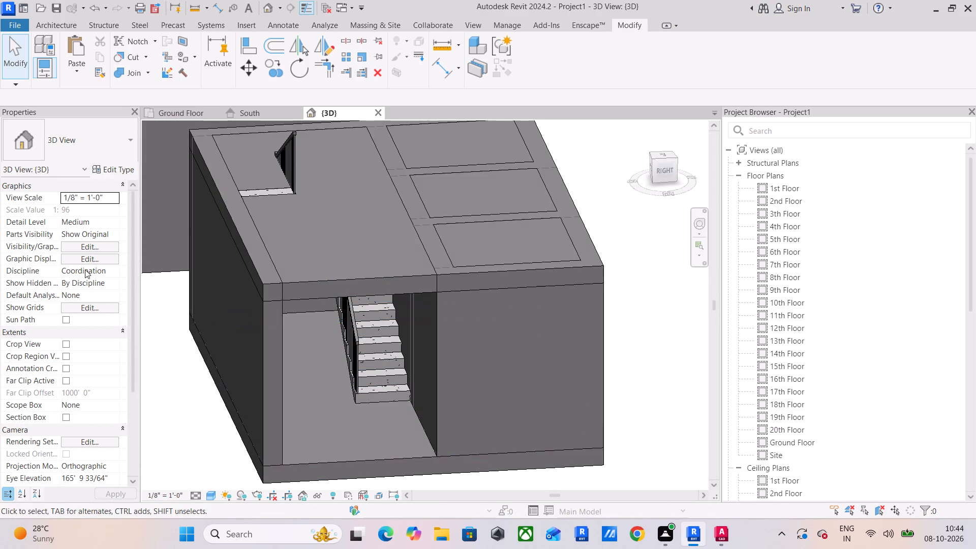
# Change the stair to the Assembled Stair type 7" max riser 11" tread and unjoin it from the floor slab.
pyautogui.click(394, 352)
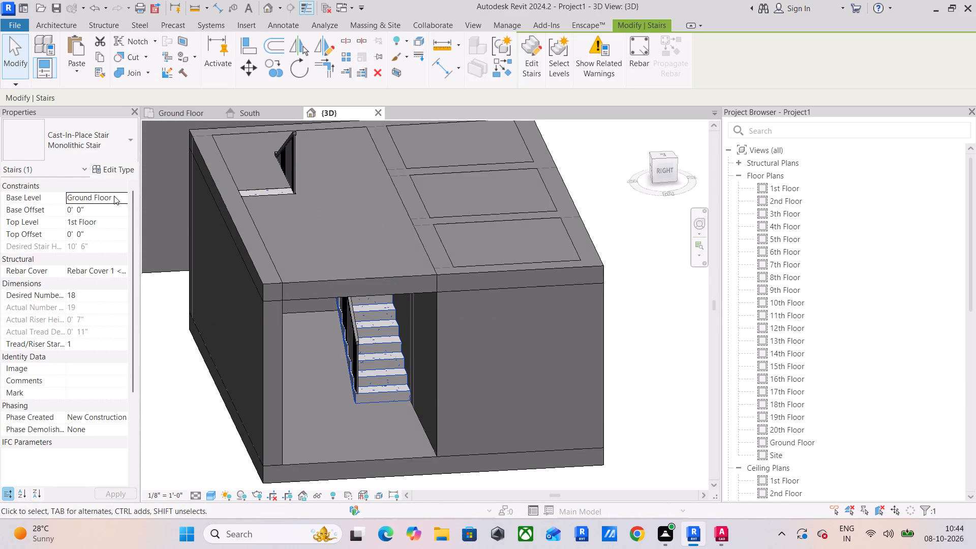
pyautogui.click(105, 137)
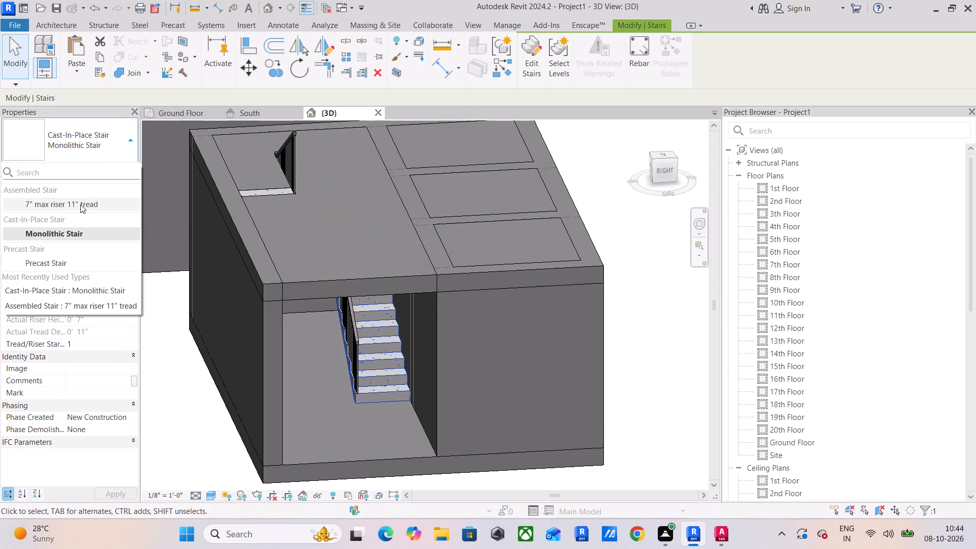
pyautogui.click(80, 204)
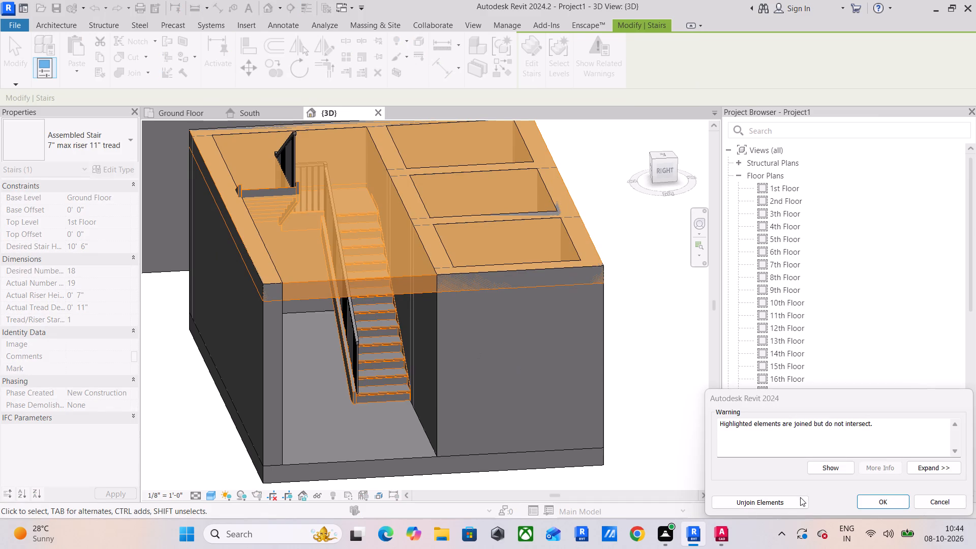
pyautogui.click(781, 505)
# Set Right Support to None in the type properties of the 7" max riser 11" tread assembled stair.
pyautogui.keyDown('shift'); pyautogui.moveTo(225, 273); pyautogui.dragTo(485, 343, button='middle'); pyautogui.keyUp('shift')
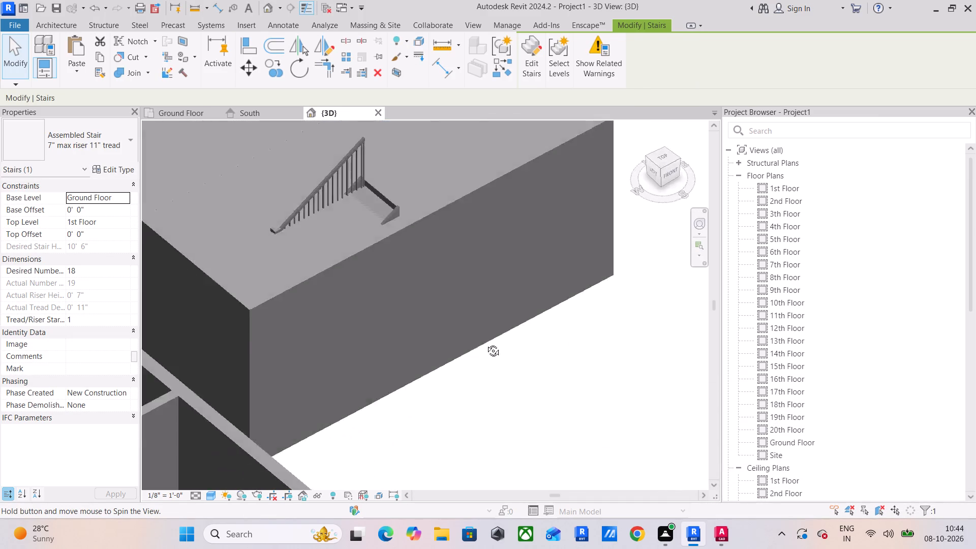
pyautogui.keyDown('shift'); pyautogui.moveTo(485, 343); pyautogui.dragTo(528, 300, button='middle'); pyautogui.keyUp('shift')
pyautogui.scroll(4, 416, 175)
pyautogui.moveTo(411, 197); pyautogui.dragTo(426, 340, button='middle')
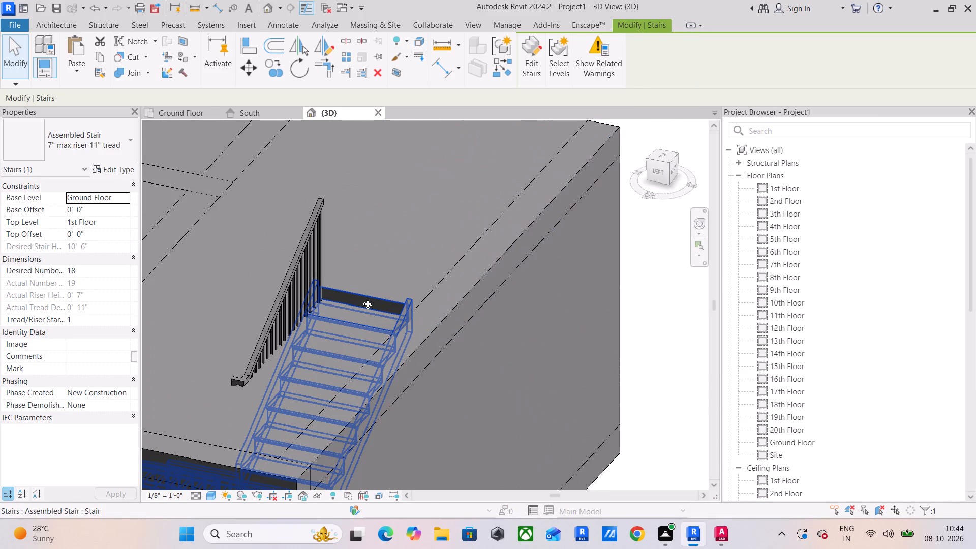
pyautogui.click(368, 304)
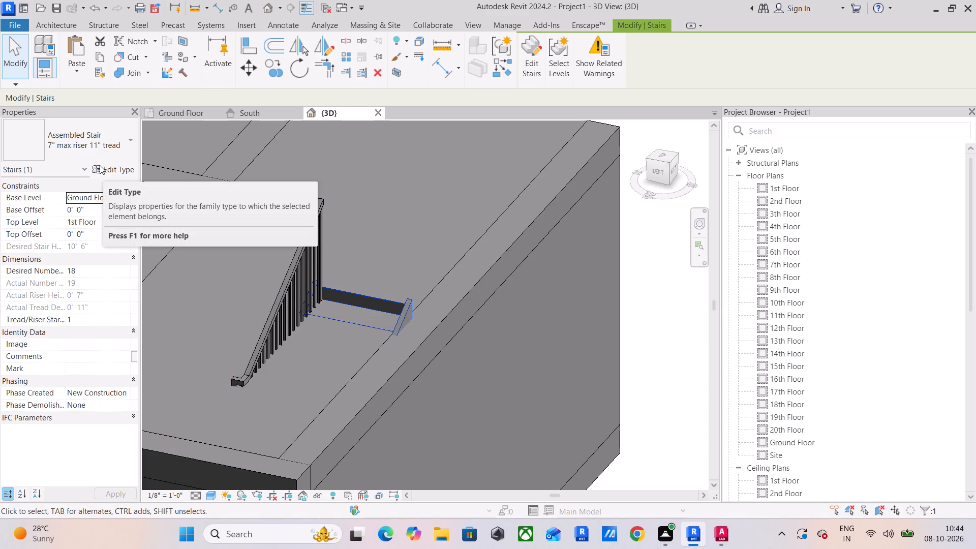
pyautogui.click(123, 172)
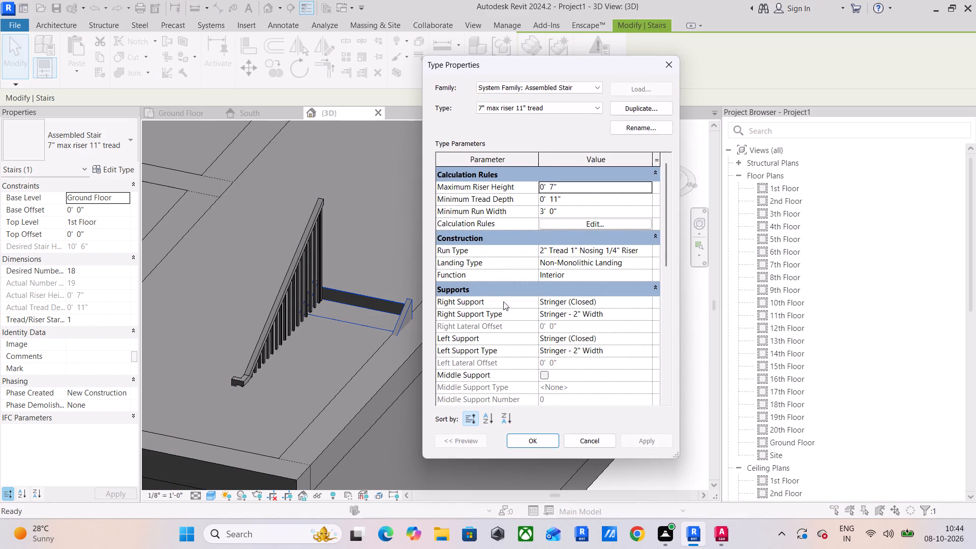
pyautogui.scroll(-3, 551, 274)
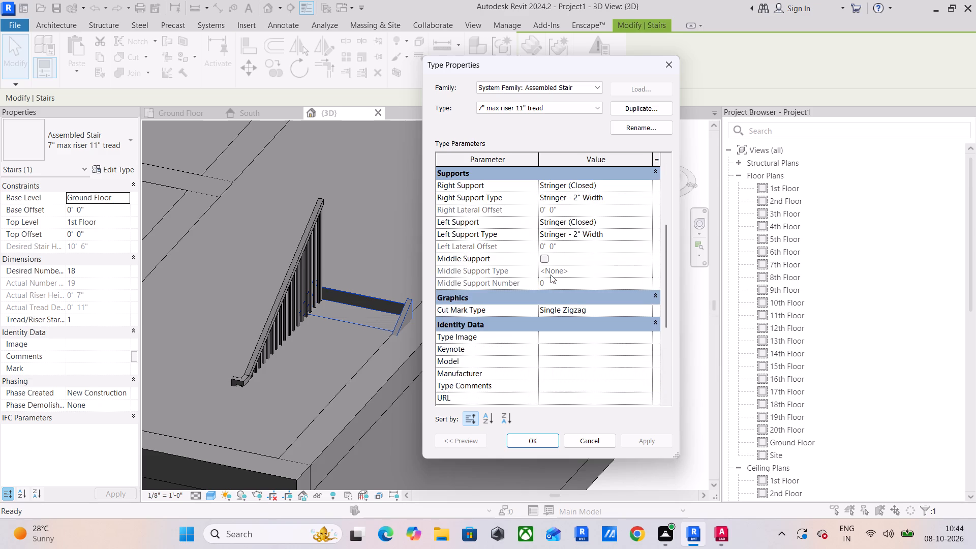
pyautogui.scroll(-1, 551, 274)
pyautogui.click(648, 199)
pyautogui.click(670, 59)
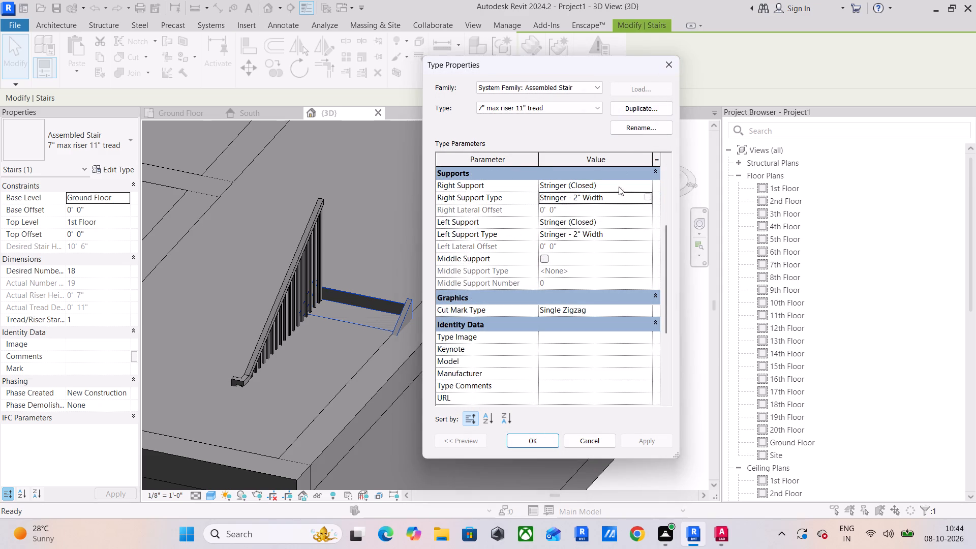
pyautogui.click(644, 185)
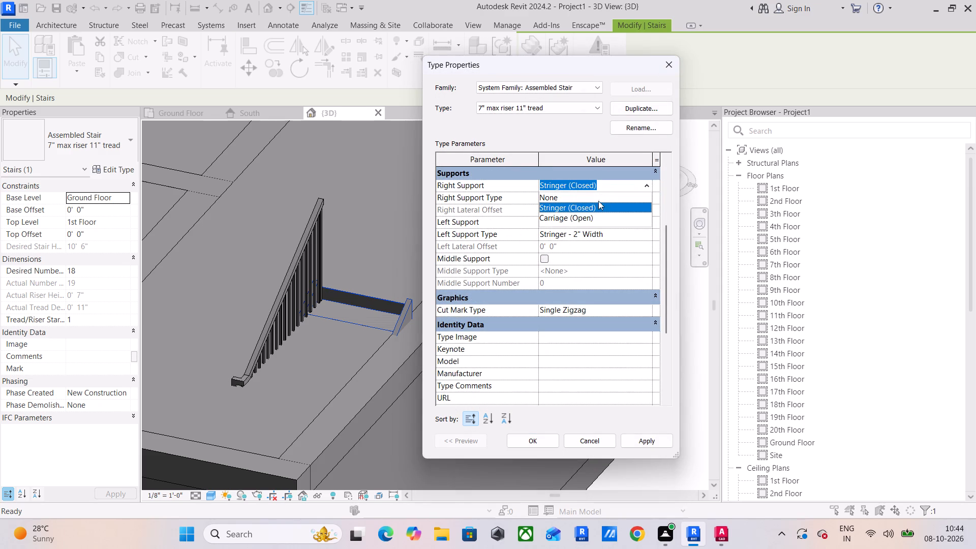
pyautogui.click(592, 196)
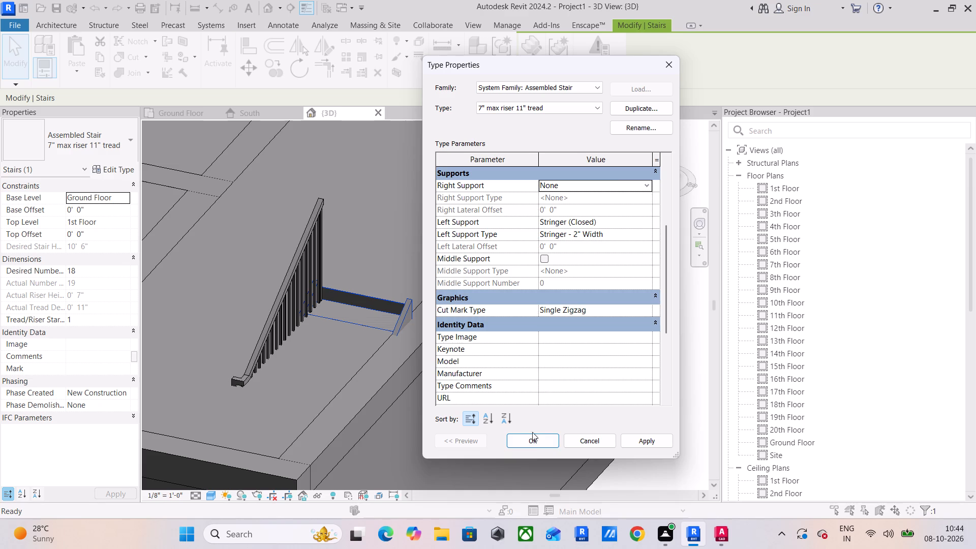
pyautogui.click(532, 442)
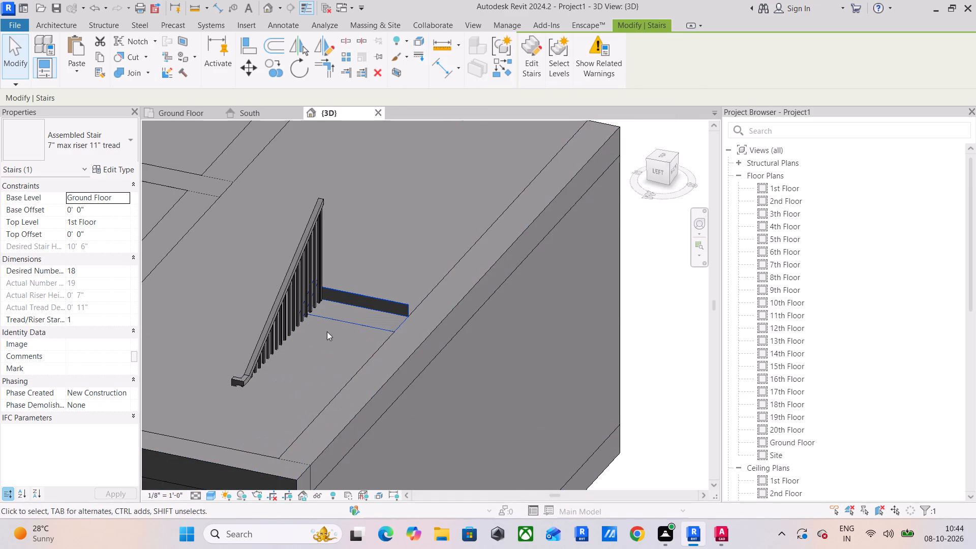
# Review the construction and support settings in the type properties of the 7" max riser 11" tread assembled stair.
pyautogui.click(108, 167)
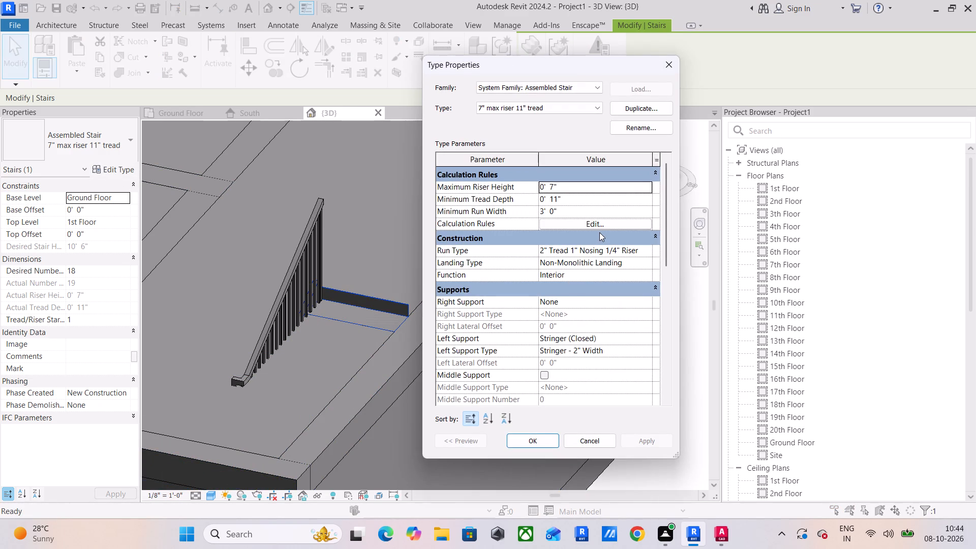
pyautogui.scroll(-2, 602, 234)
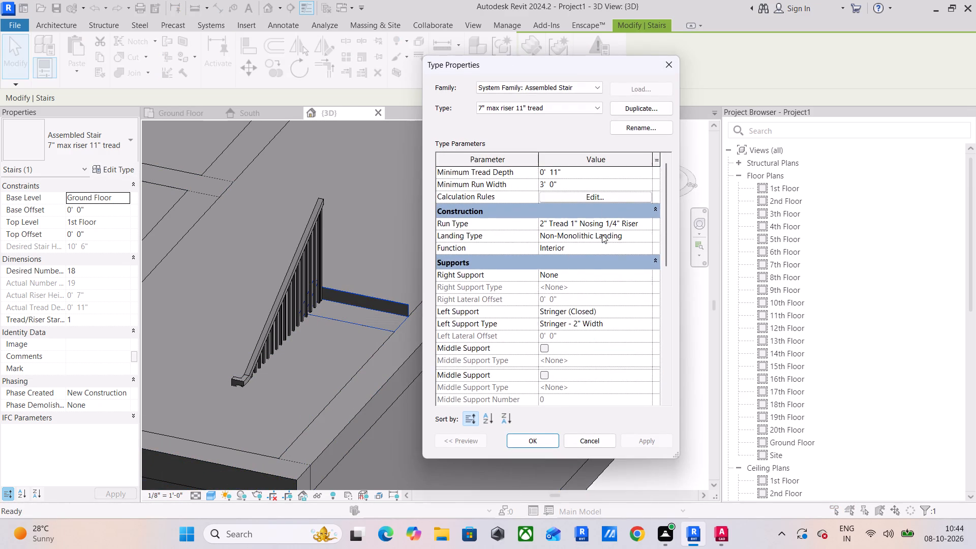
pyautogui.scroll(-6, 602, 234)
pyautogui.scroll(1, 602, 234)
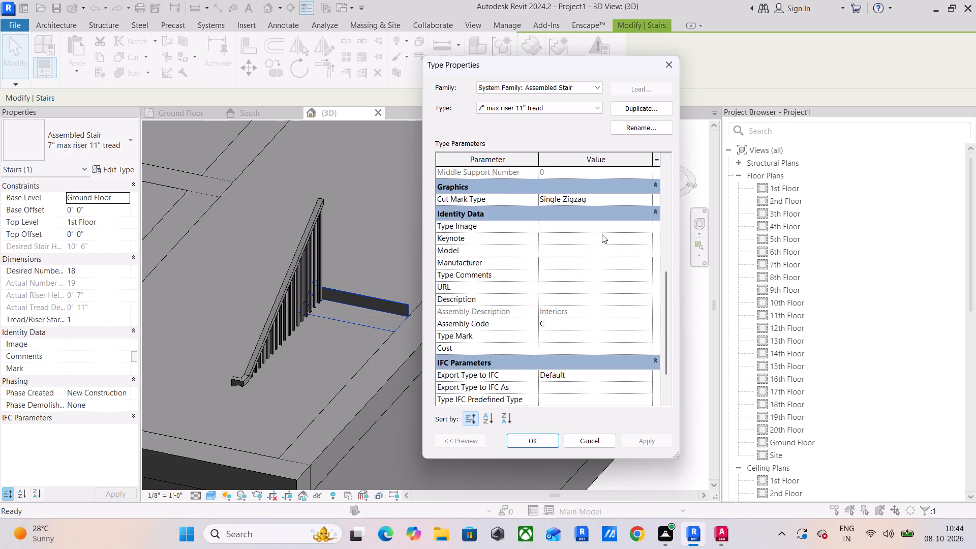
pyautogui.scroll(4, 602, 234)
pyautogui.scroll(1, 554, 278)
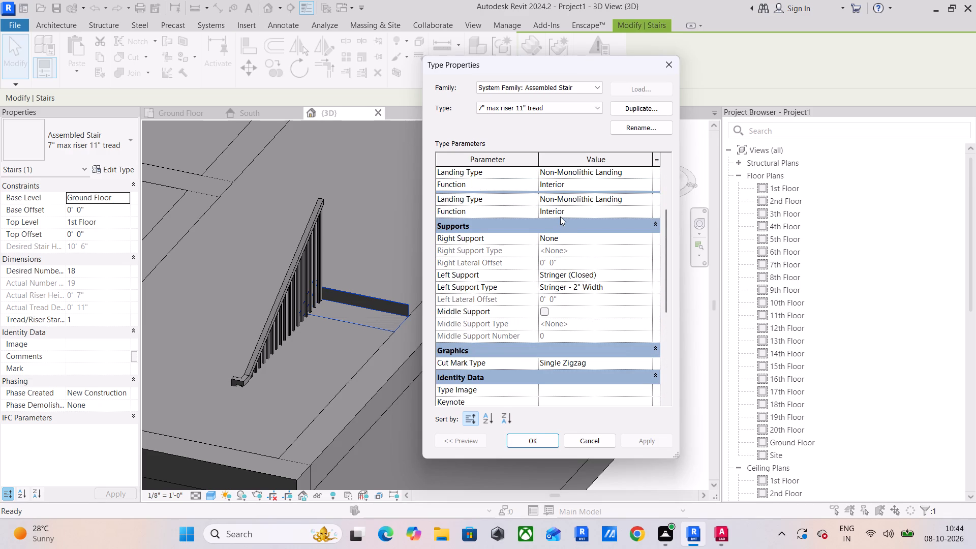
pyautogui.scroll(1, 561, 216)
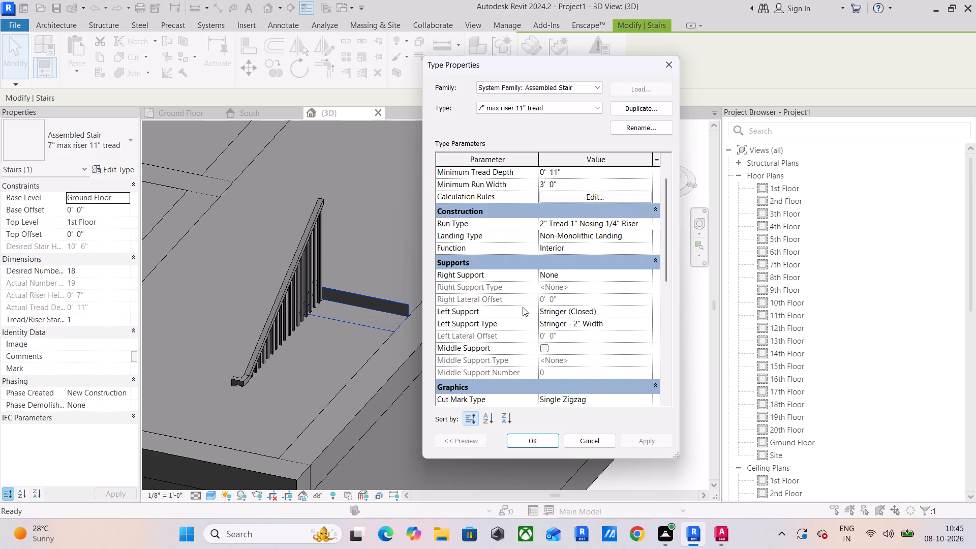
pyautogui.click(516, 436)
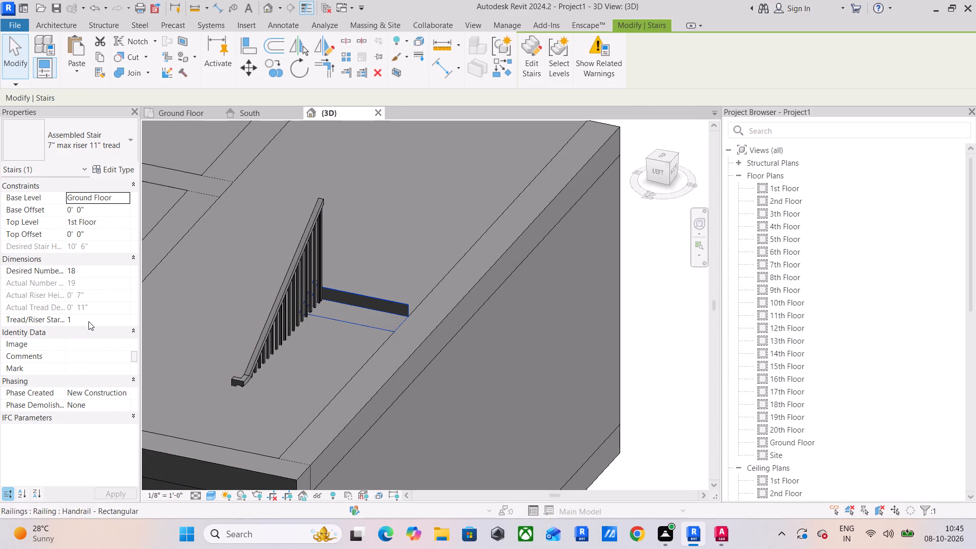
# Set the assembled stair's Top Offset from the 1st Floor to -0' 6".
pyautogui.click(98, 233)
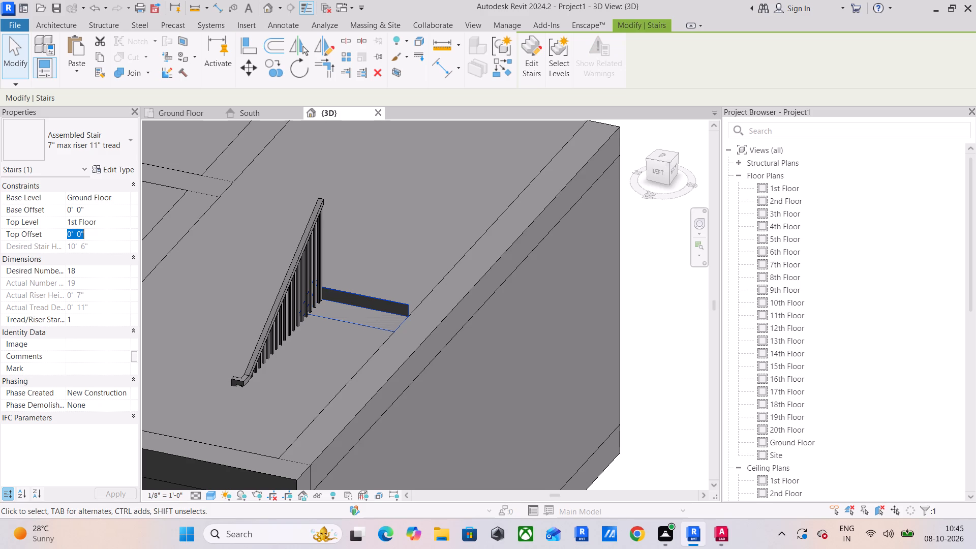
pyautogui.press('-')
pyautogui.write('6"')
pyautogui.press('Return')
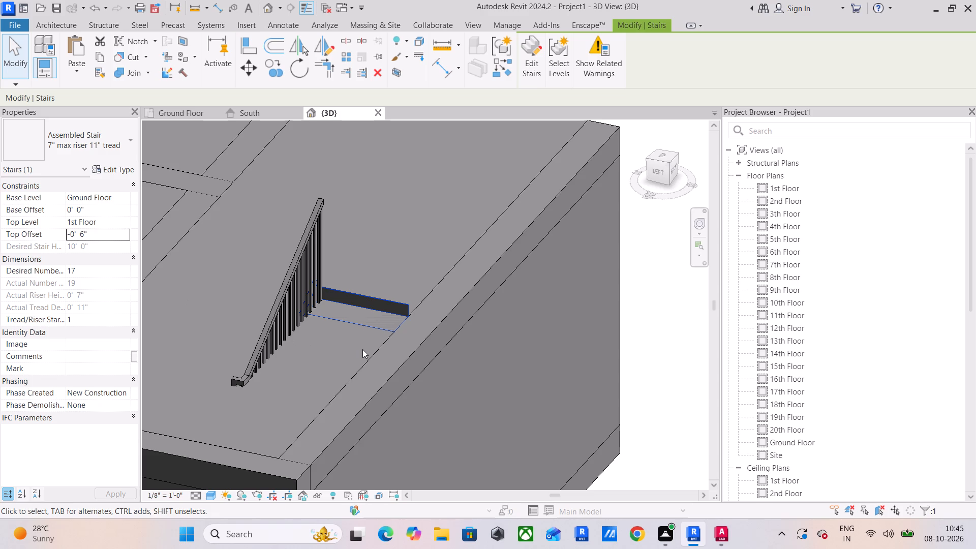
# Set the assembled stair's Top Offset to 0' 0".
pyautogui.click(104, 236)
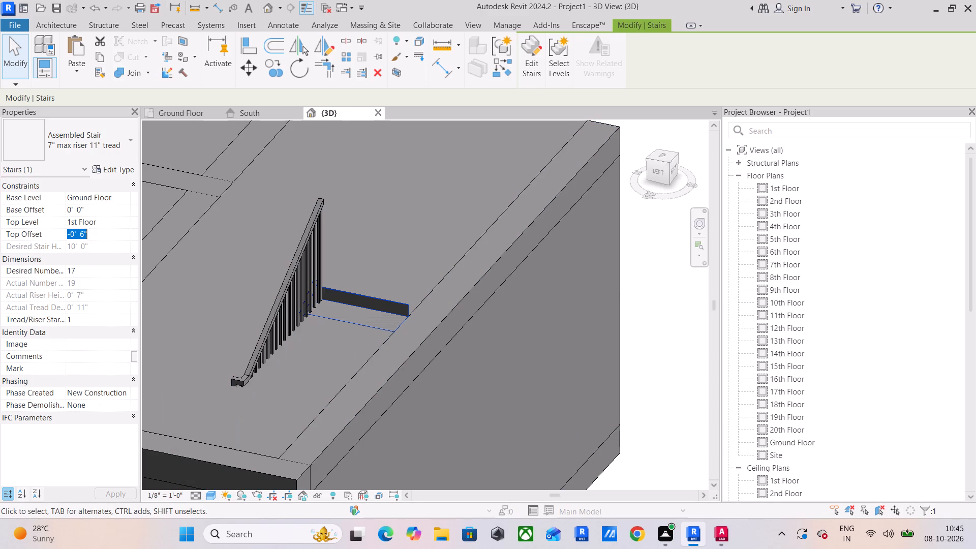
pyautogui.press('0')
pyautogui.press('BackSpace')
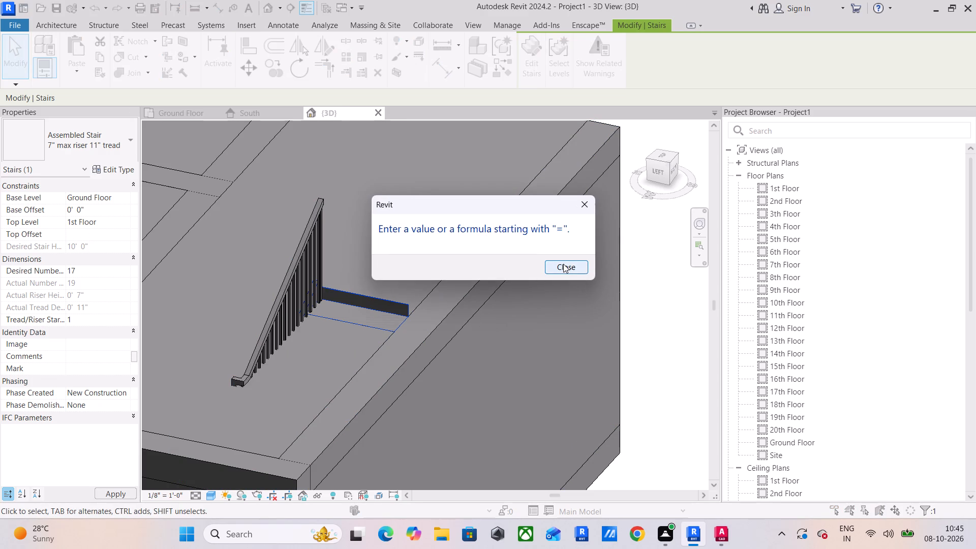
pyautogui.click(563, 264)
pyautogui.click(104, 237)
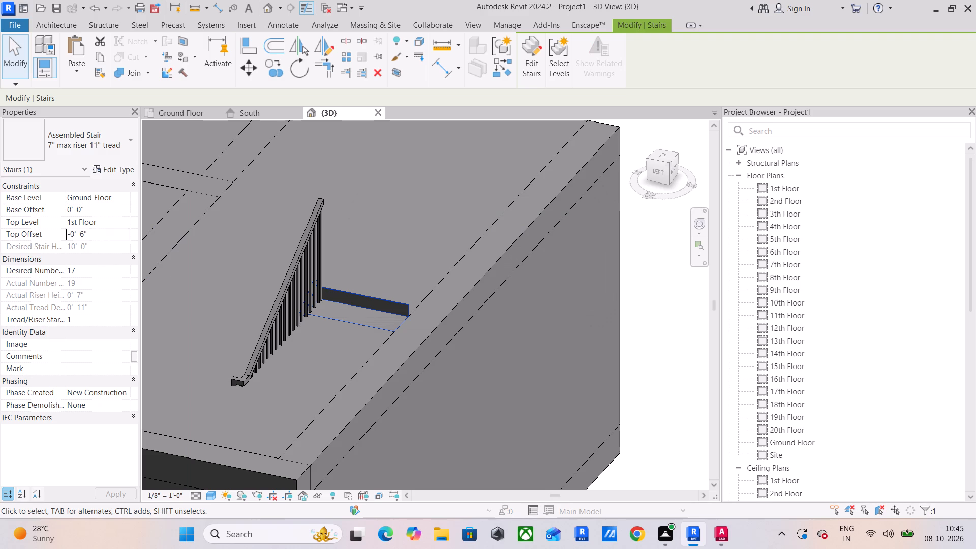
pyautogui.press('0')
pyautogui.press('Return')
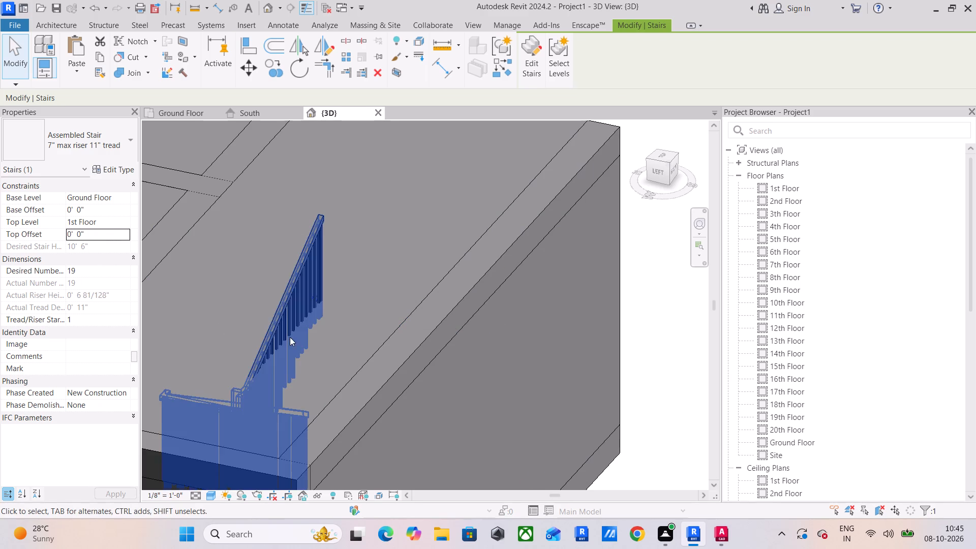
# Temporarily hide the Generic - 12" 1st Floor slab covering the stair core in the 3D view.
pyautogui.scroll(-4, 310, 346)
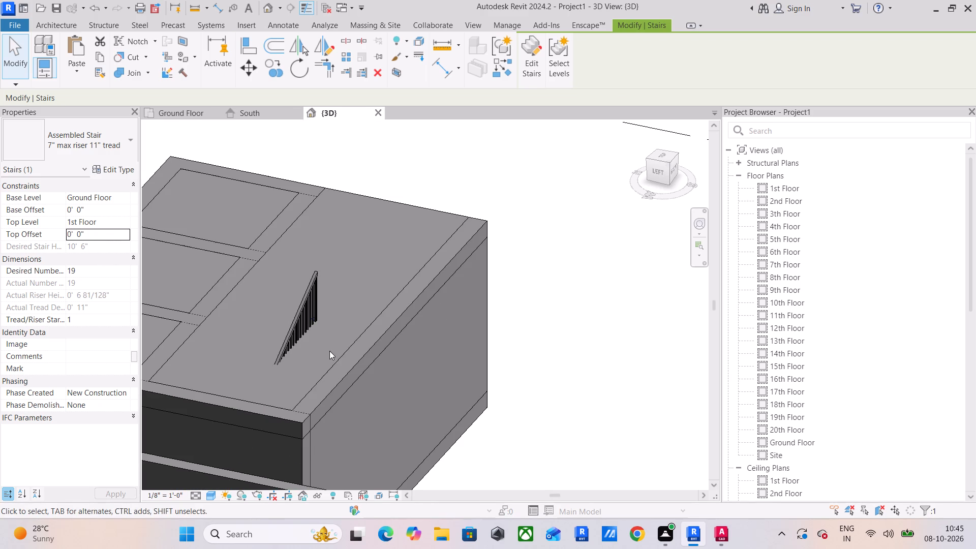
pyautogui.keyDown('shift'); pyautogui.moveTo(469, 346); pyautogui.dragTo(163, 275, button='middle'); pyautogui.keyUp('shift')
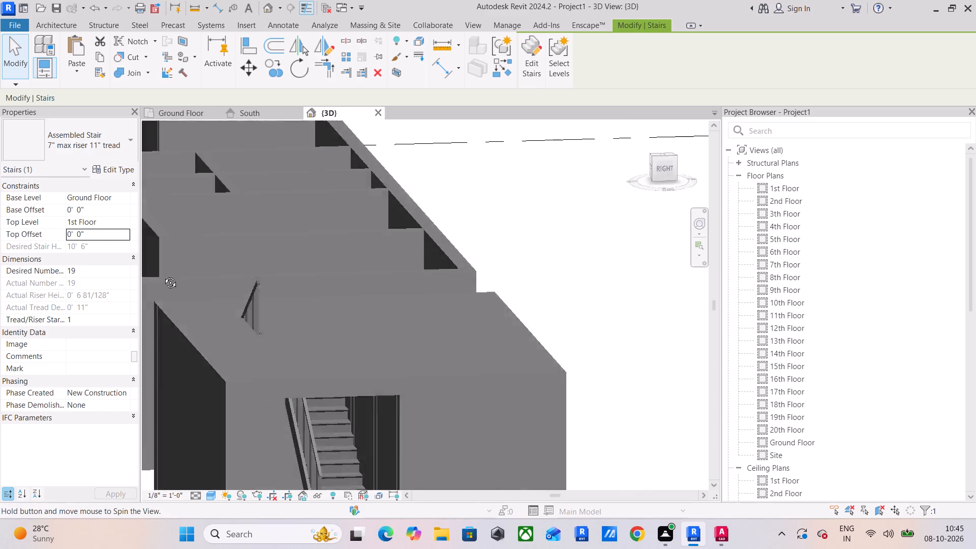
pyautogui.keyDown('shift'); pyautogui.moveTo(163, 275); pyautogui.dragTo(157, 249, button='middle'); pyautogui.keyUp('shift')
pyautogui.scroll(5, 268, 371)
pyautogui.scroll(3, 173, 281)
pyautogui.keyDown('shift'); pyautogui.moveTo(261, 347); pyautogui.dragTo(275, 382, button='middle'); pyautogui.keyUp('shift')
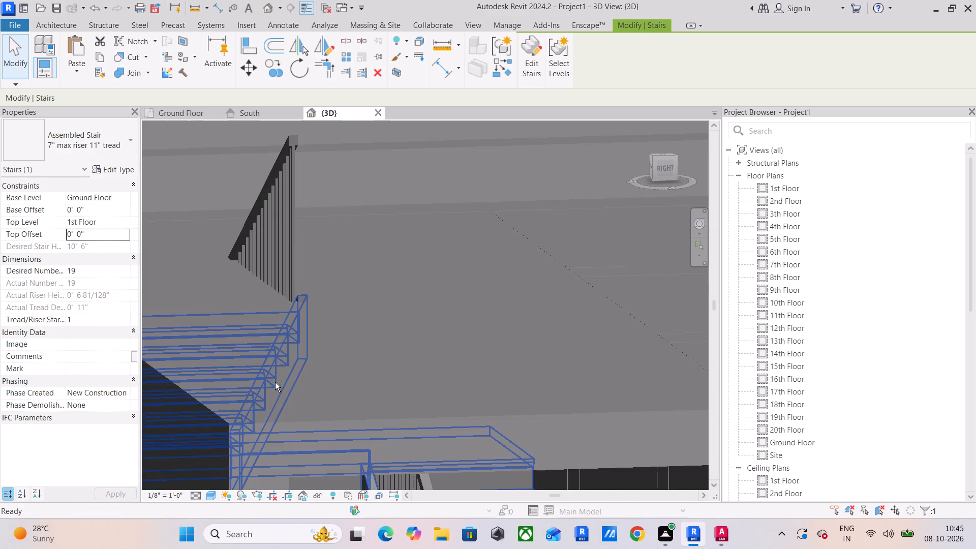
pyautogui.scroll(3, 301, 292)
pyautogui.keyDown('shift'); pyautogui.moveTo(236, 331); pyautogui.dragTo(304, 377, button='middle'); pyautogui.keyUp('shift')
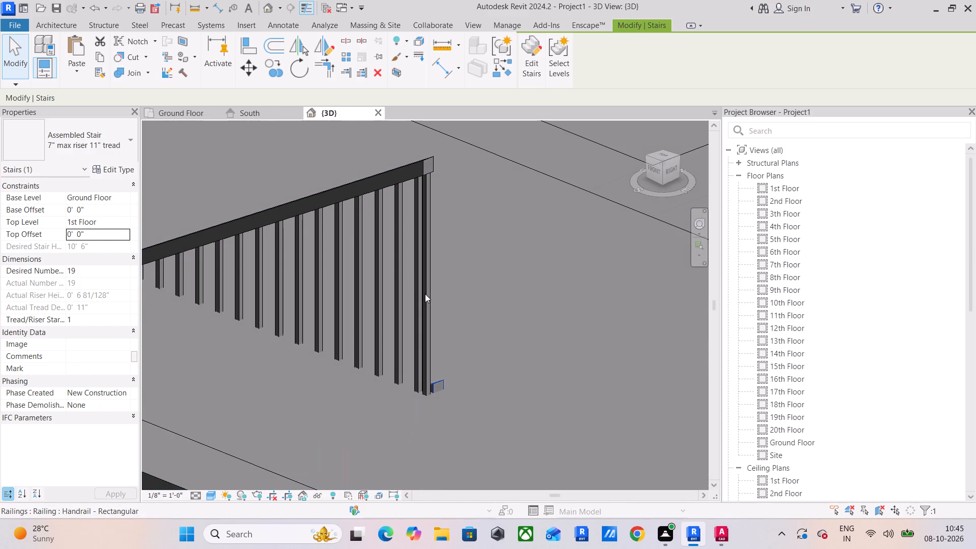
pyautogui.scroll(-10, 420, 345)
pyautogui.keyDown('shift'); pyautogui.moveTo(480, 431); pyautogui.dragTo(453, 447, button='middle'); pyautogui.keyUp('shift')
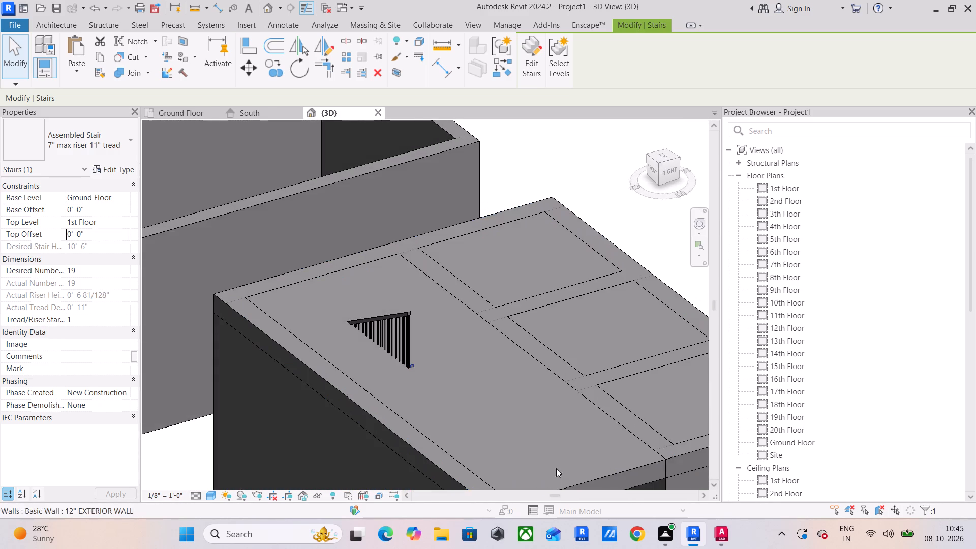
pyautogui.moveTo(556, 468); pyautogui.dragTo(454, 320, button='middle')
pyautogui.click(467, 339)
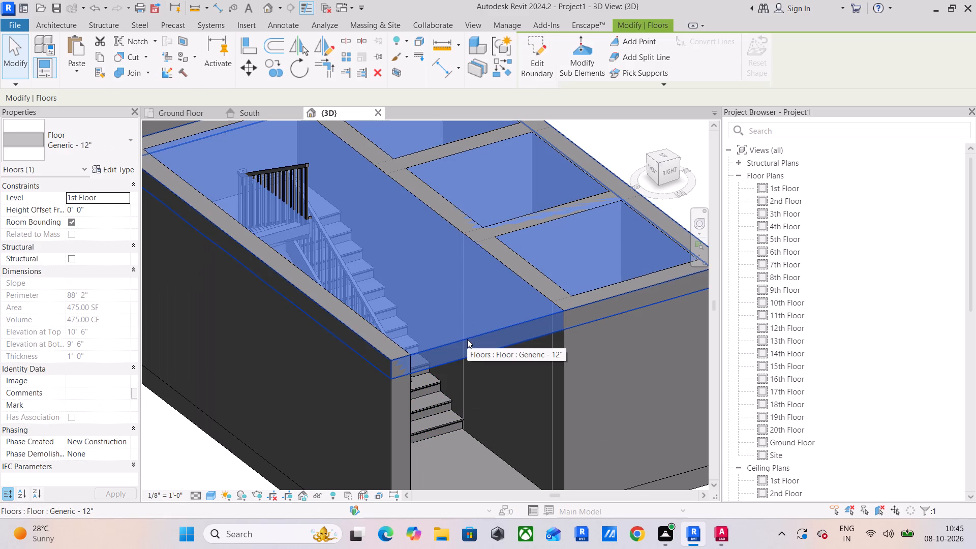
pyautogui.write('hh')
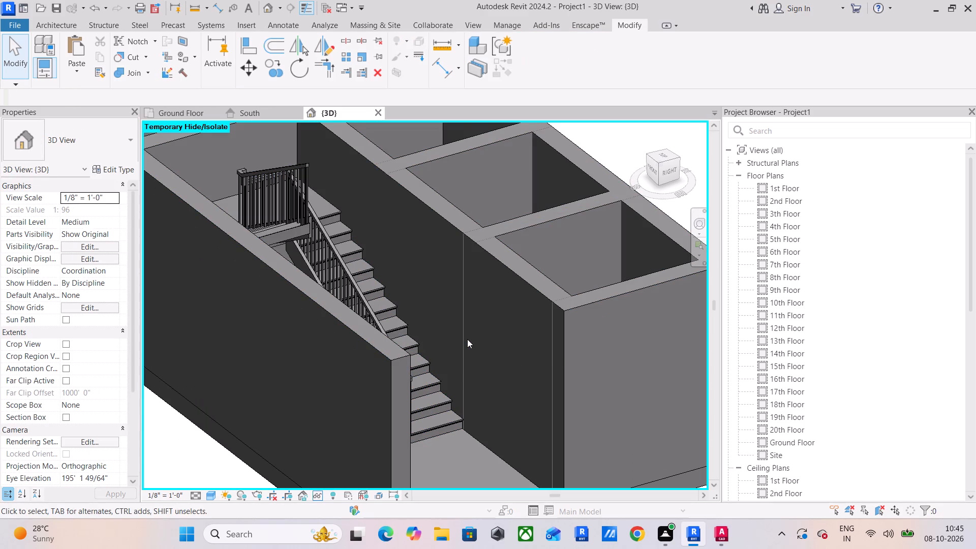
# Examine the exposed stair's upper flight, top riser and railing from several sides of the stair core.
pyautogui.scroll(-2, 442, 350)
pyautogui.keyDown('shift'); pyautogui.moveTo(443, 350); pyautogui.dragTo(705, 338, button='middle'); pyautogui.keyUp('shift')
pyautogui.scroll(4, 282, 146)
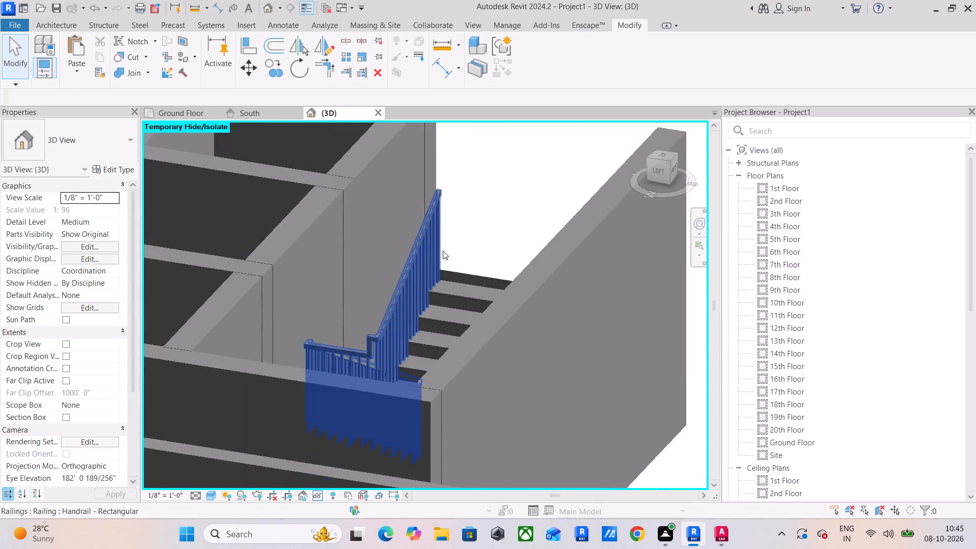
pyautogui.scroll(4, 443, 251)
pyautogui.keyDown('shift'); pyautogui.moveTo(477, 315); pyautogui.dragTo(557, 278, button='middle'); pyautogui.keyUp('shift')
pyautogui.scroll(4, 446, 254)
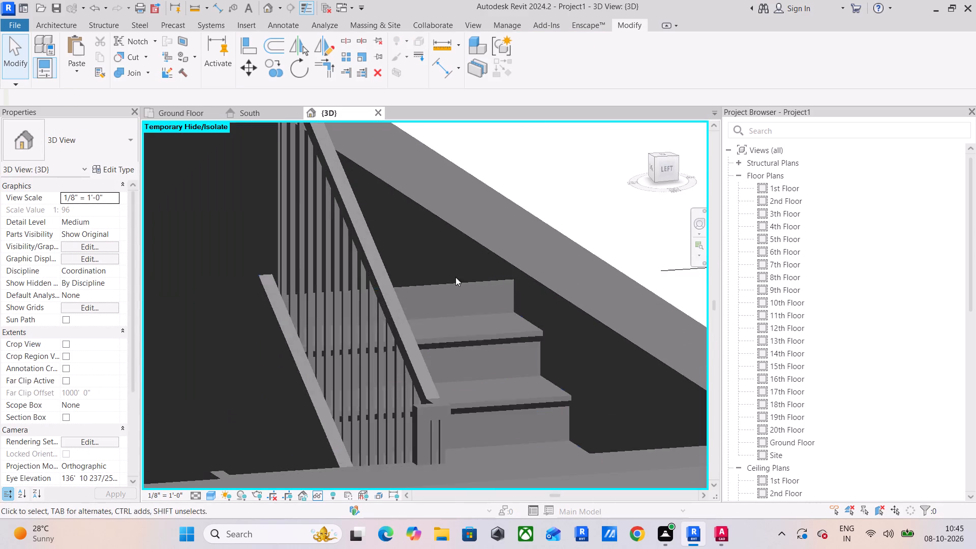
pyautogui.keyDown('shift'); pyautogui.moveTo(542, 299); pyautogui.dragTo(531, 286, button='middle'); pyautogui.keyUp('shift')
pyautogui.scroll(4, 534, 299)
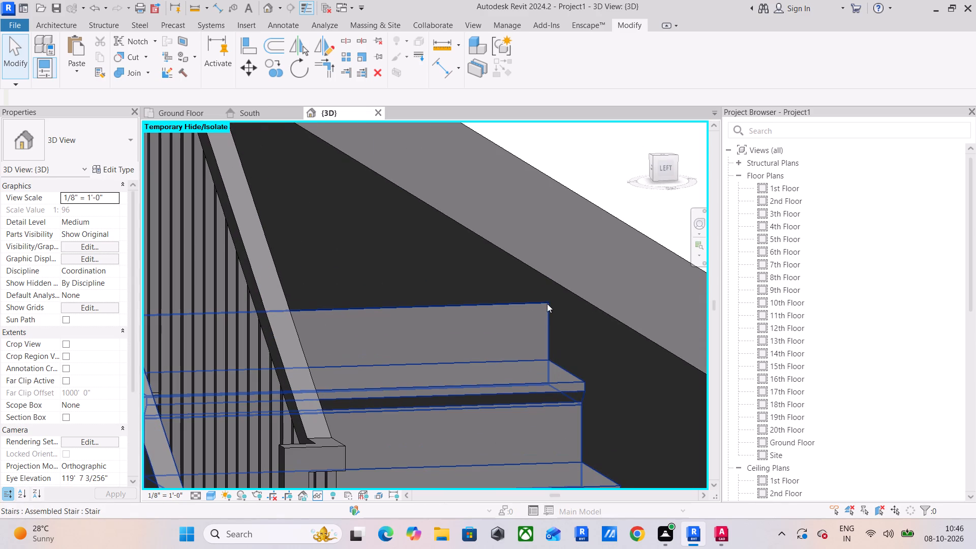
pyautogui.scroll(-4, 546, 299)
pyautogui.keyDown('shift'); pyautogui.moveTo(517, 341); pyautogui.dragTo(604, 344, button='middle'); pyautogui.keyUp('shift')
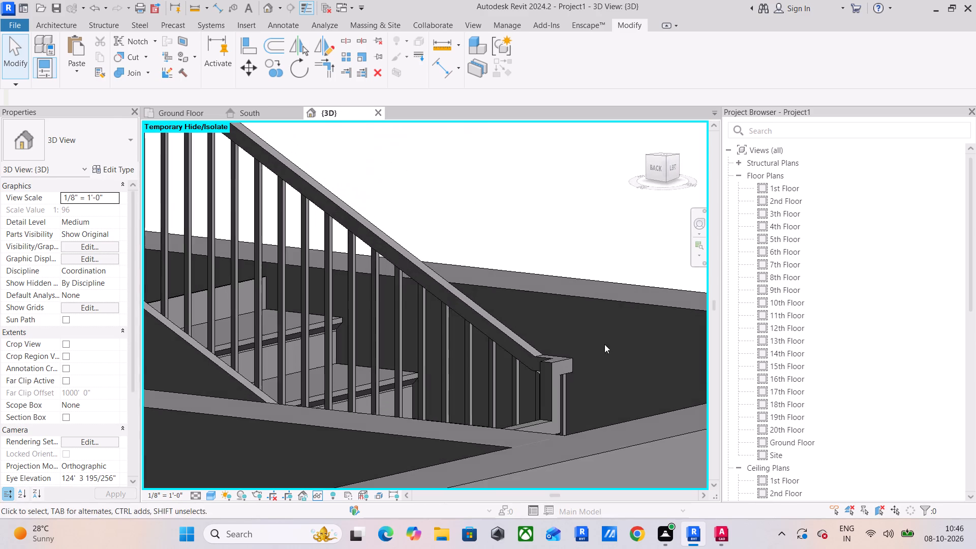
pyautogui.moveTo(352, 315); pyautogui.dragTo(375, 361, button='middle')
pyautogui.scroll(-2, 379, 352)
pyautogui.keyDown('shift'); pyautogui.moveTo(330, 351); pyautogui.dragTo(374, 405, button='middle'); pyautogui.keyUp('shift')
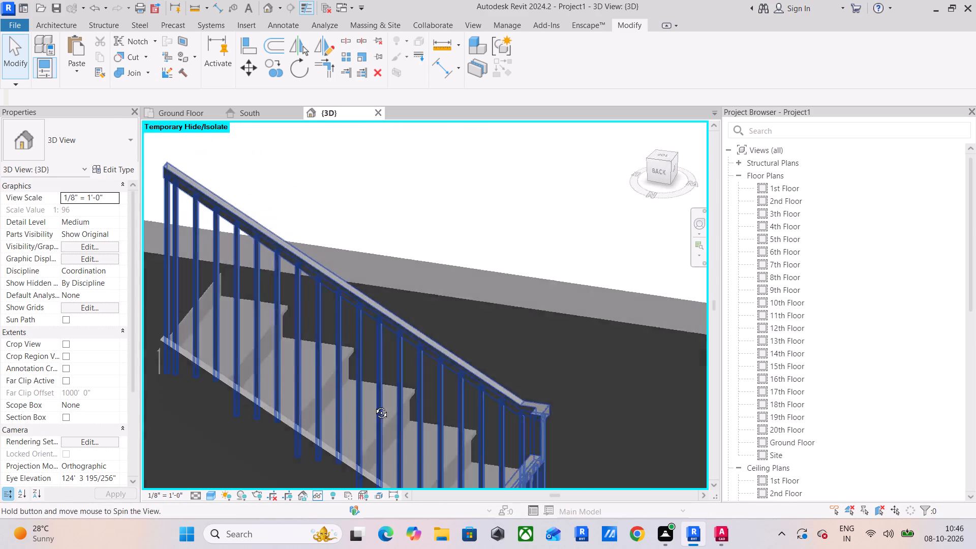
pyautogui.keyDown('shift'); pyautogui.moveTo(374, 405); pyautogui.dragTo(402, 401, button='middle'); pyautogui.keyUp('shift')
pyautogui.scroll(-9, 401, 391)
pyautogui.keyDown('shift'); pyautogui.moveTo(440, 370); pyautogui.dragTo(264, 402, button='middle'); pyautogui.keyUp('shift')
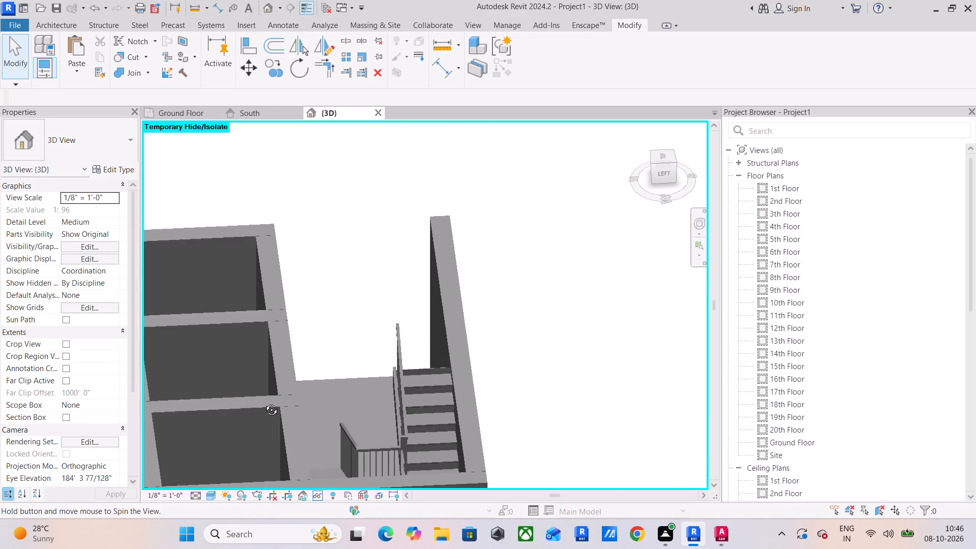
pyautogui.keyDown('shift'); pyautogui.moveTo(264, 402); pyautogui.dragTo(264, 402, button='middle'); pyautogui.keyUp('shift')
# Restore the temporarily hidden 1st Floor slab in the 3D view.
pyautogui.write('hr')
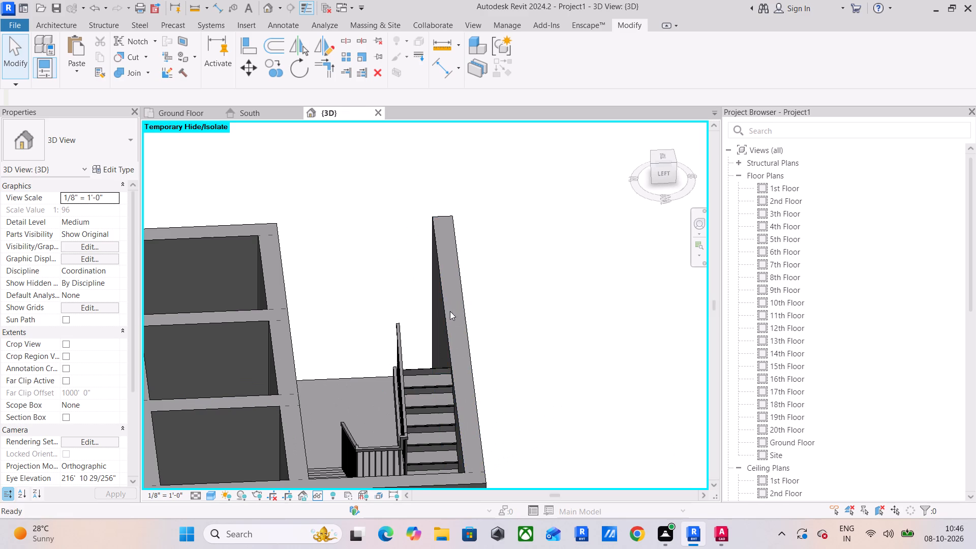
pyautogui.scroll(-4, 485, 318)
pyautogui.keyDown('shift'); pyautogui.moveTo(502, 324); pyautogui.dragTo(371, 375, button='middle'); pyautogui.keyUp('shift')
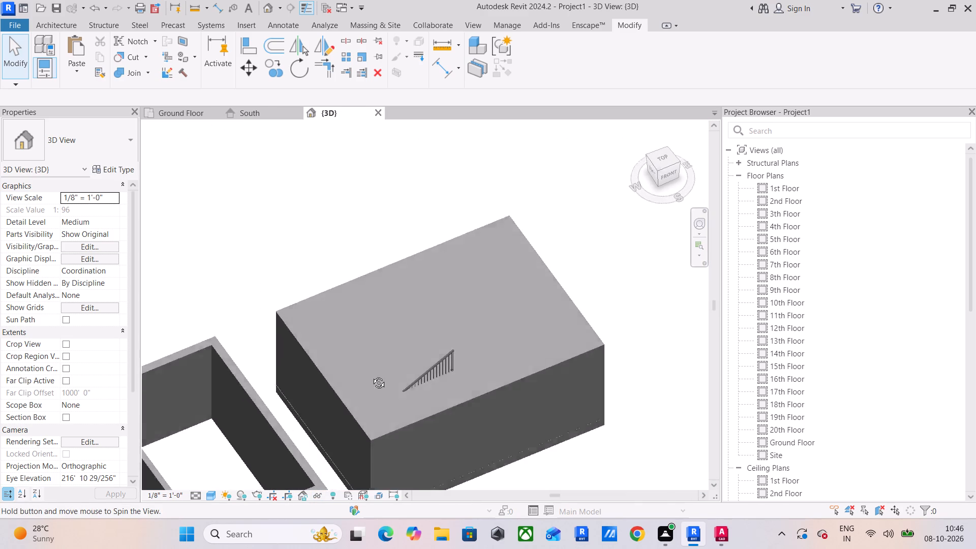
pyautogui.keyDown('shift'); pyautogui.moveTo(371, 375); pyautogui.dragTo(393, 395, button='middle'); pyautogui.keyUp('shift')
# In the Ground Floor plan, start a Shaft opening and sketch a 10' - 1" by 8' - 6" rectangular boundary from the stair core's inner wall corner.
pyautogui.click(181, 111)
pyautogui.scroll(-7, 334, 204)
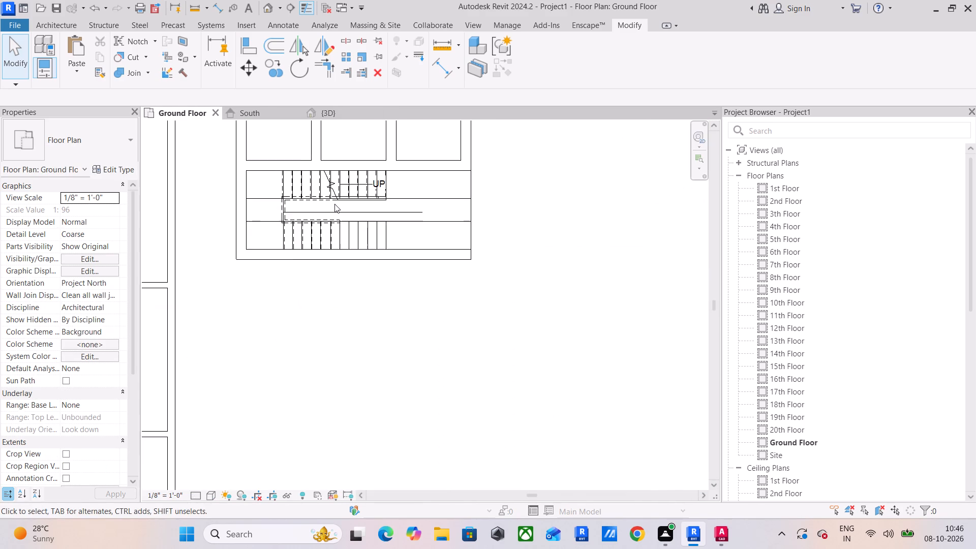
pyautogui.moveTo(335, 204); pyautogui.dragTo(343, 266, button='middle')
pyautogui.click(65, 23)
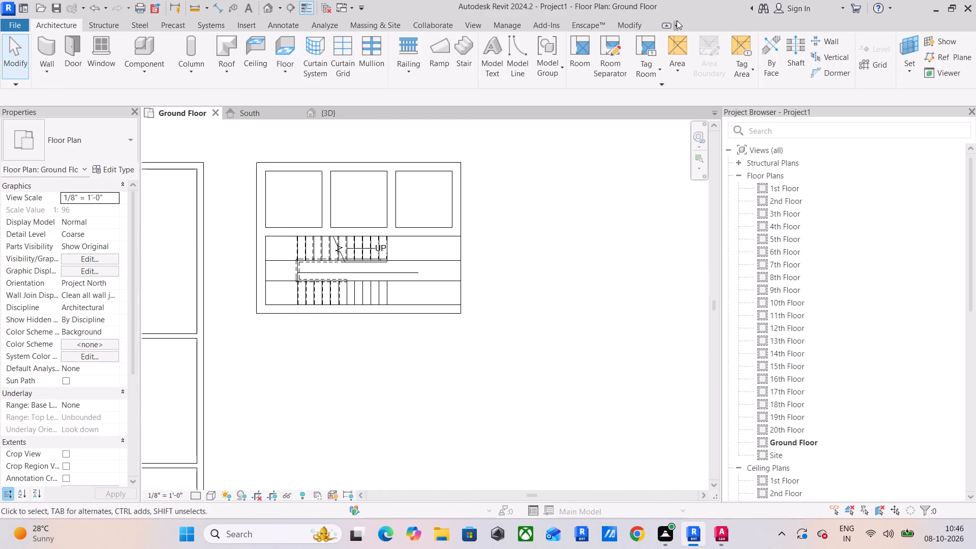
pyautogui.click(802, 60)
pyautogui.scroll(4, 285, 218)
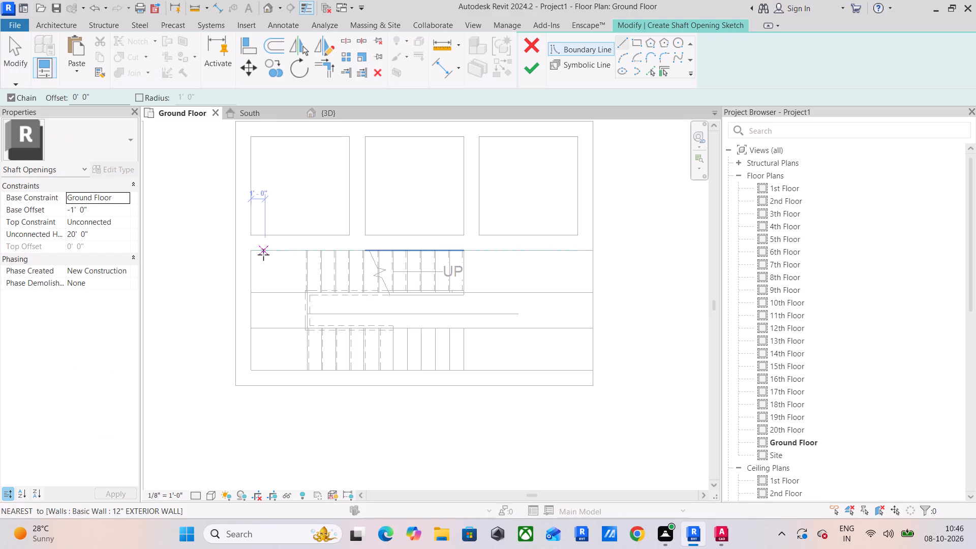
pyautogui.moveTo(253, 254); pyautogui.dragTo(254, 260)
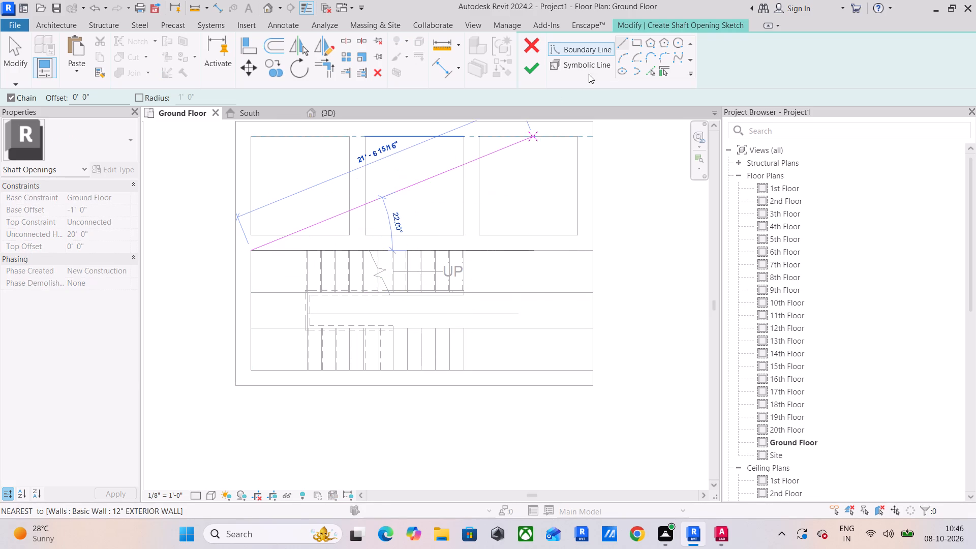
pyautogui.click(637, 45)
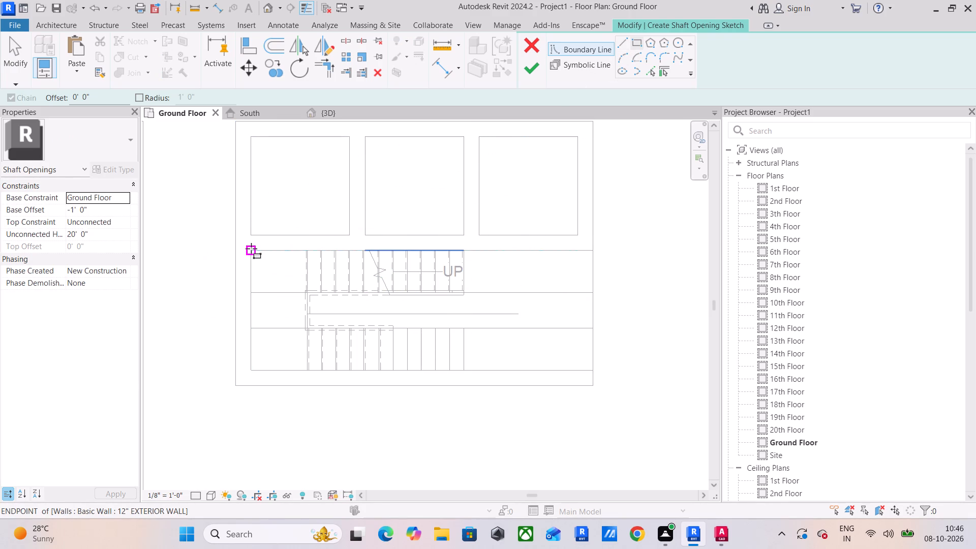
pyautogui.click(251, 249)
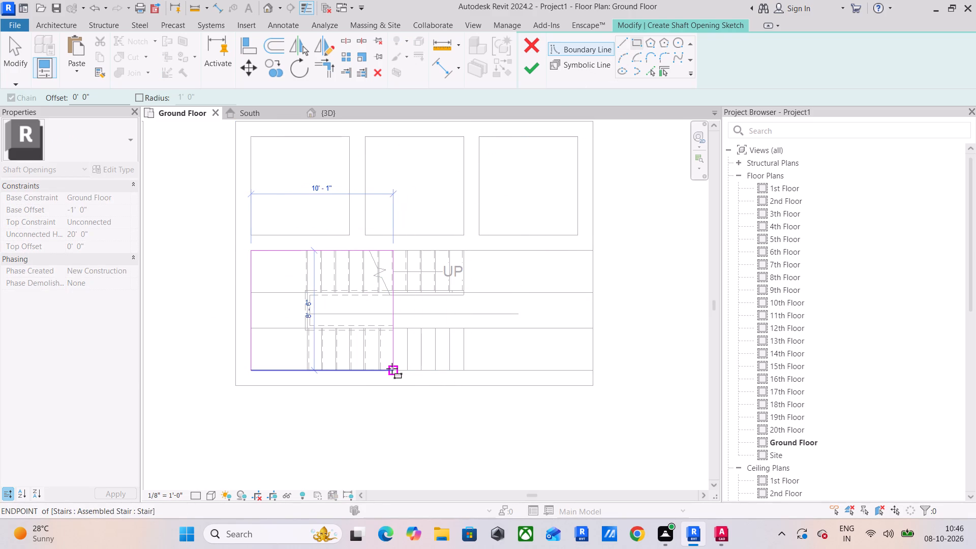
pyautogui.click(392, 369)
pyautogui.press('Escape')
# Add shaft boundary lines enclosing the rest of the lower flight out to its first riser, about 3' - 2" wide.
pyautogui.scroll(6, 390, 228)
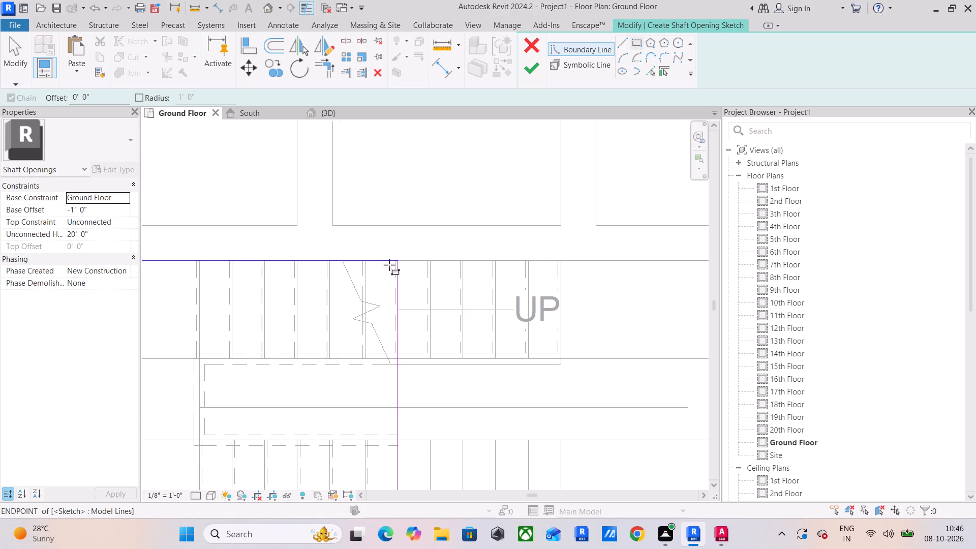
pyautogui.click(622, 40)
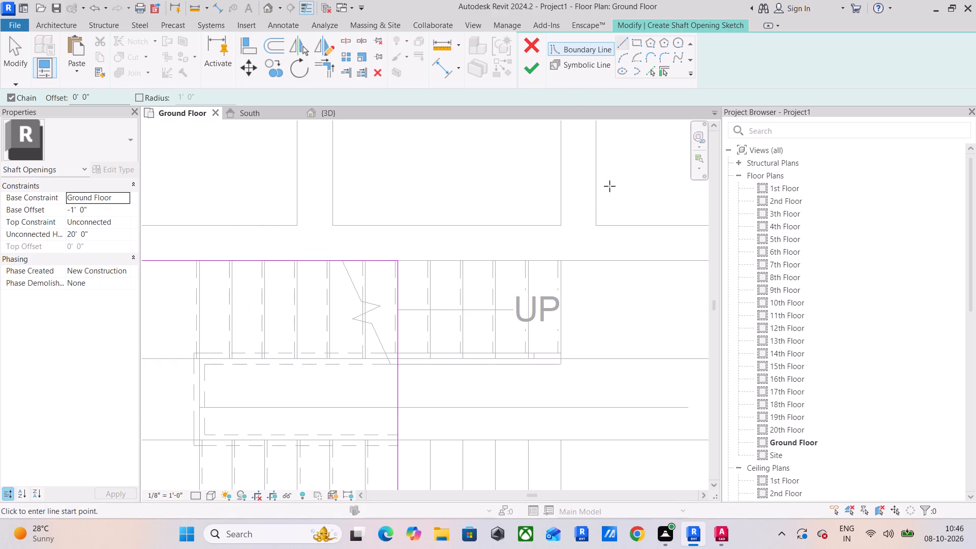
pyautogui.click(563, 361)
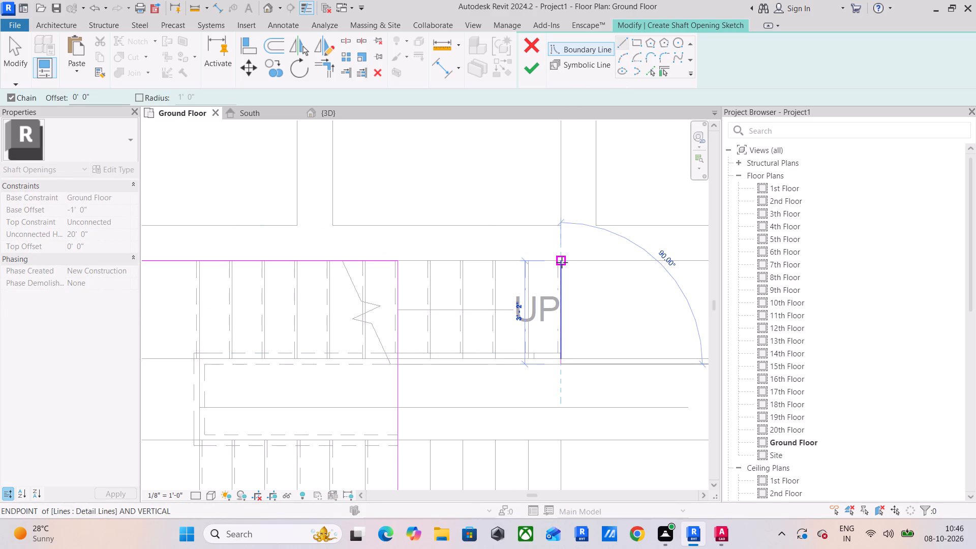
pyautogui.click(562, 262)
pyautogui.click(398, 261)
pyautogui.press('Escape')
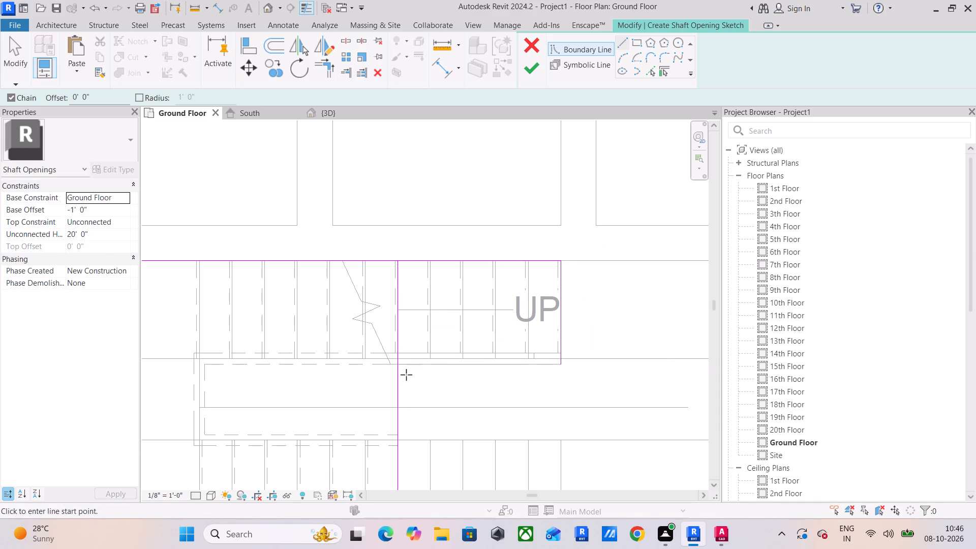
pyautogui.click(400, 365)
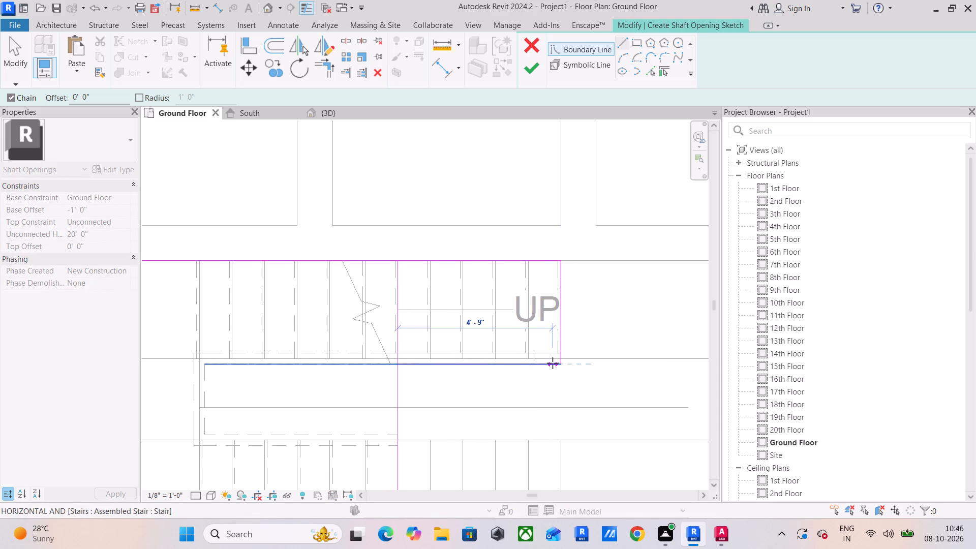
pyautogui.click(564, 363)
pyautogui.press('Escape')
# Trim the shaft boundary into one closed L-shaped loop around the stair and finish the shaft opening sketch.
pyautogui.click(332, 71)
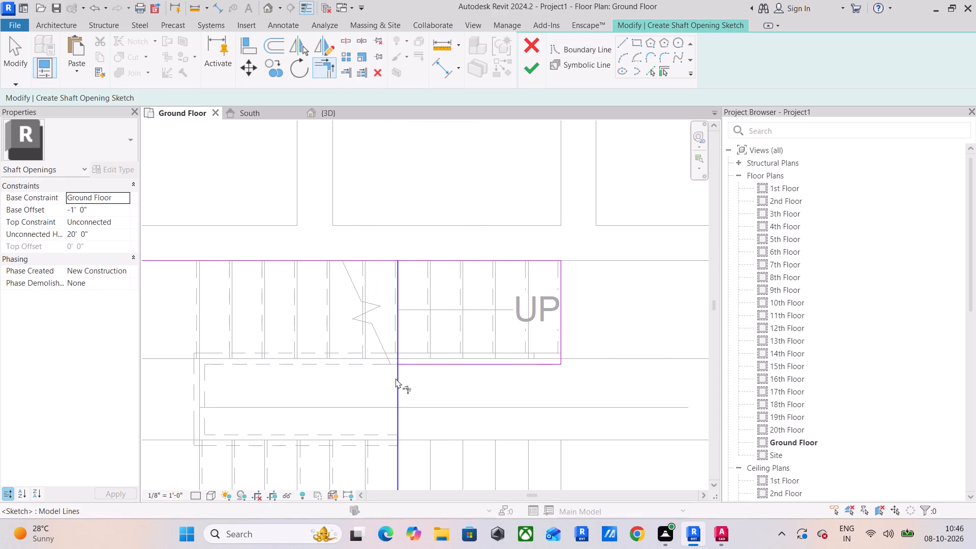
pyautogui.click(397, 386)
pyautogui.click(425, 360)
pyautogui.scroll(-3, 441, 367)
pyautogui.moveTo(441, 367); pyautogui.dragTo(426, 253, button='middle')
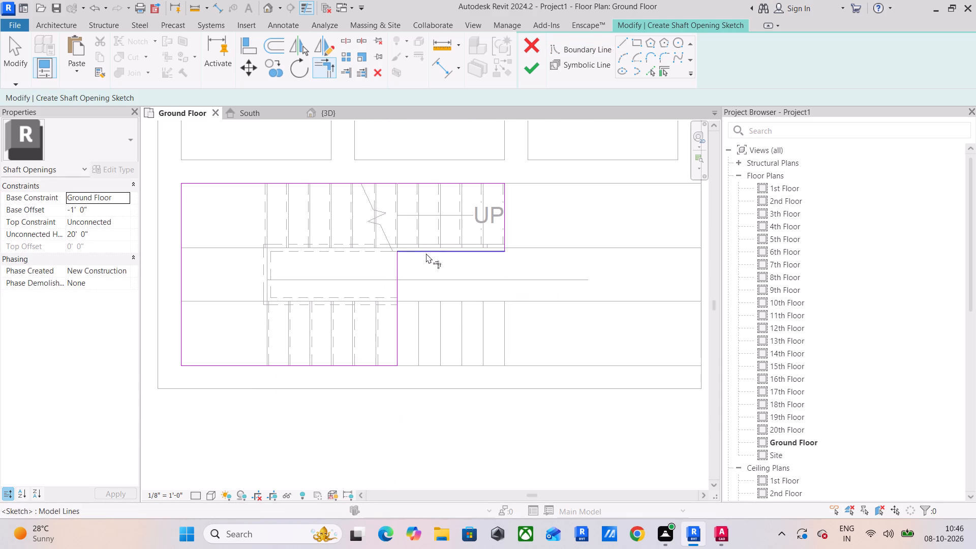
pyautogui.scroll(4, 385, 314)
pyautogui.press('Escape')
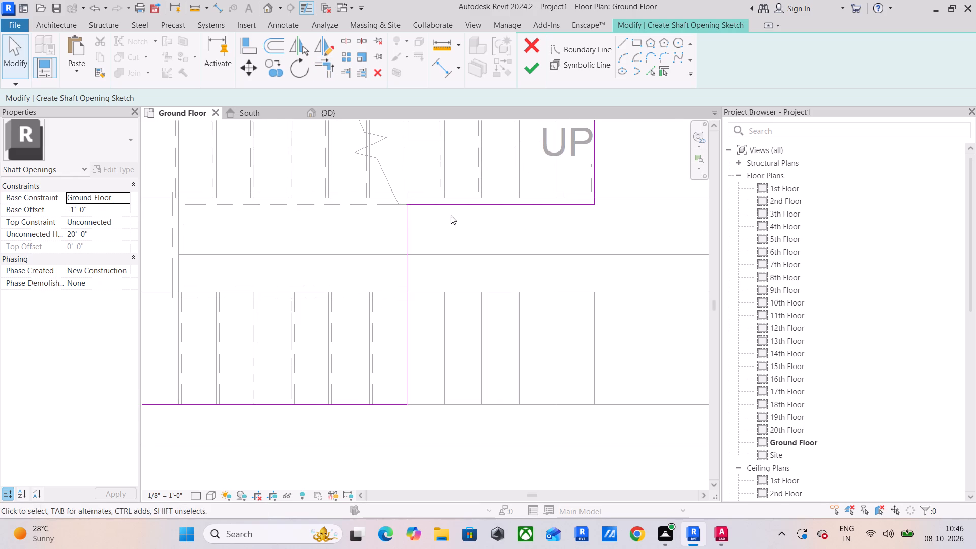
pyautogui.click(545, 68)
pyautogui.click(534, 71)
# Examine the shaft opening in the 1st Floor slab and its fit around the stair and railing in the 3D view.
pyautogui.scroll(-3, 500, 262)
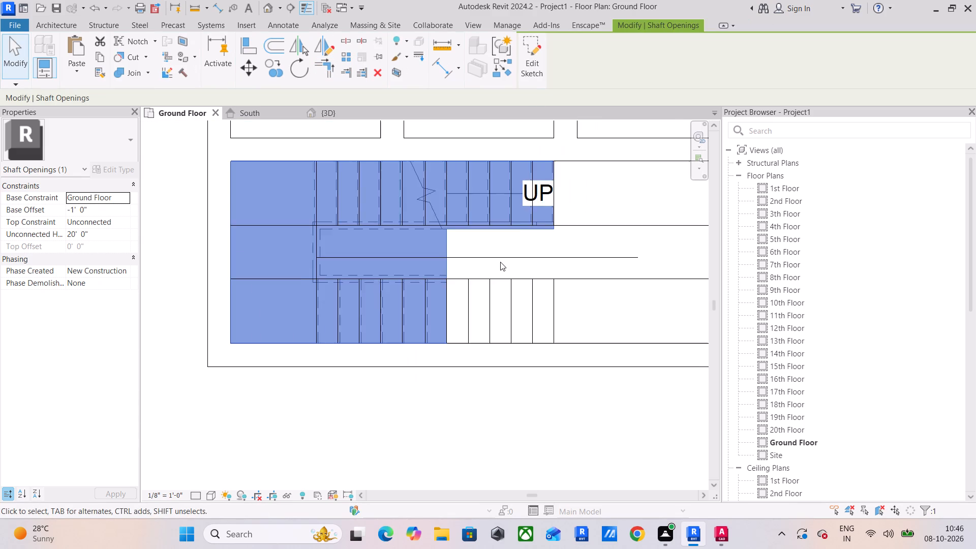
pyautogui.scroll(-5, 500, 262)
pyautogui.scroll(-4, 452, 234)
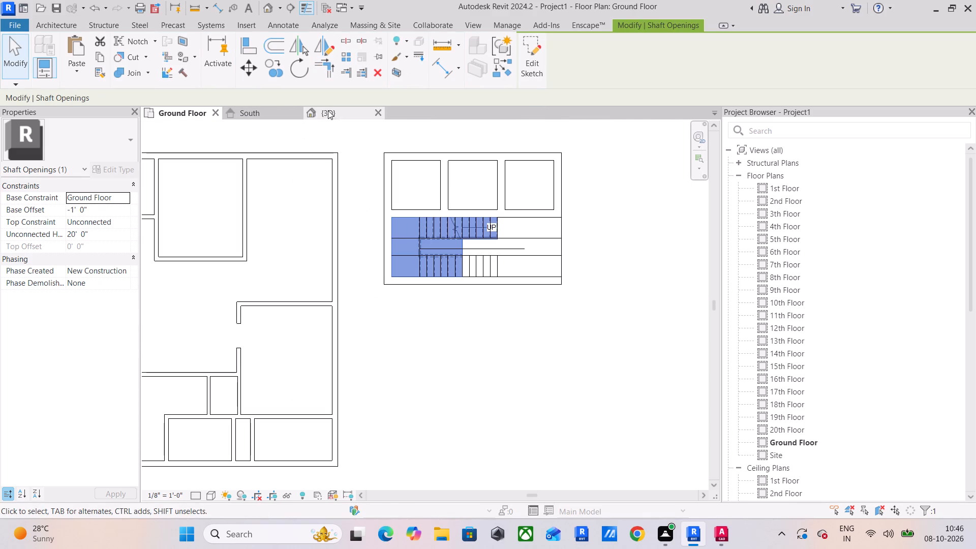
pyautogui.moveTo(331, 111); pyautogui.dragTo(331, 116)
pyautogui.scroll(-4, 404, 263)
pyautogui.click(575, 389)
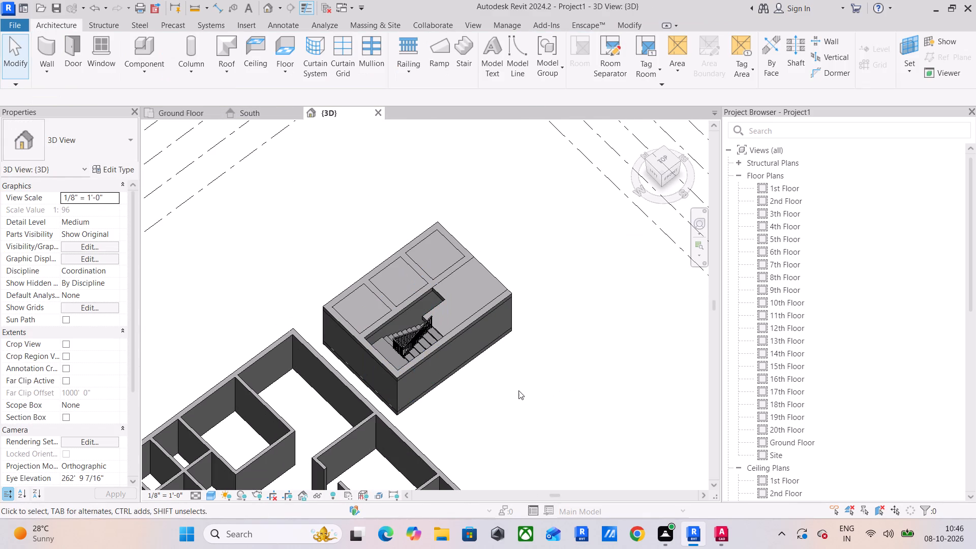
pyautogui.keyDown('shift'); pyautogui.moveTo(518, 390); pyautogui.dragTo(575, 357, button='middle'); pyautogui.keyUp('shift')
pyautogui.scroll(9, 379, 334)
pyautogui.keyDown('shift'); pyautogui.moveTo(414, 355); pyautogui.dragTo(523, 305, button='middle'); pyautogui.keyUp('shift')
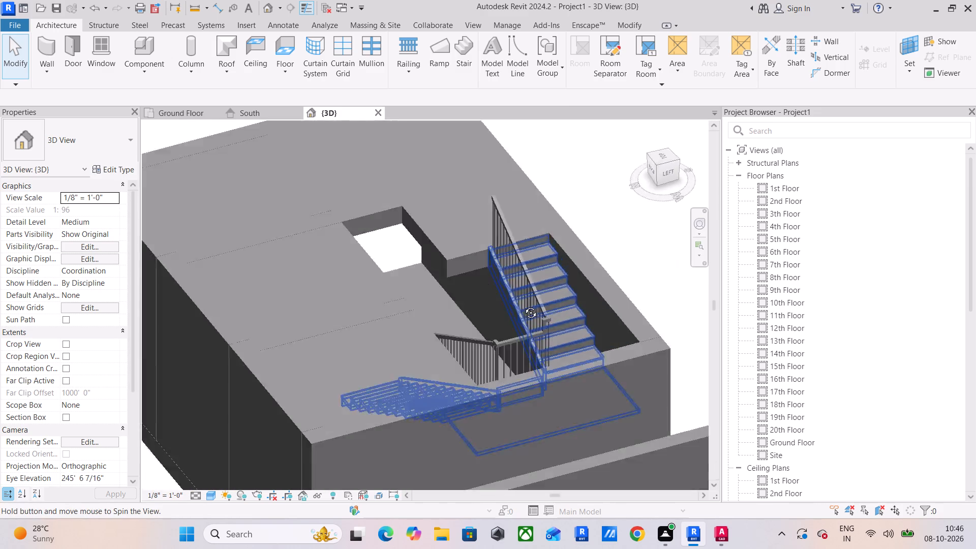
pyautogui.keyDown('shift'); pyautogui.moveTo(523, 305); pyautogui.dragTo(542, 284, button='middle'); pyautogui.keyUp('shift')
pyautogui.scroll(4, 450, 232)
pyautogui.moveTo(495, 276); pyautogui.dragTo(466, 319, button='middle')
pyautogui.scroll(1, 466, 319)
pyautogui.scroll(-3, 483, 299)
pyautogui.keyDown('shift'); pyautogui.moveTo(505, 297); pyautogui.dragTo(493, 314, button='middle'); pyautogui.keyUp('shift')
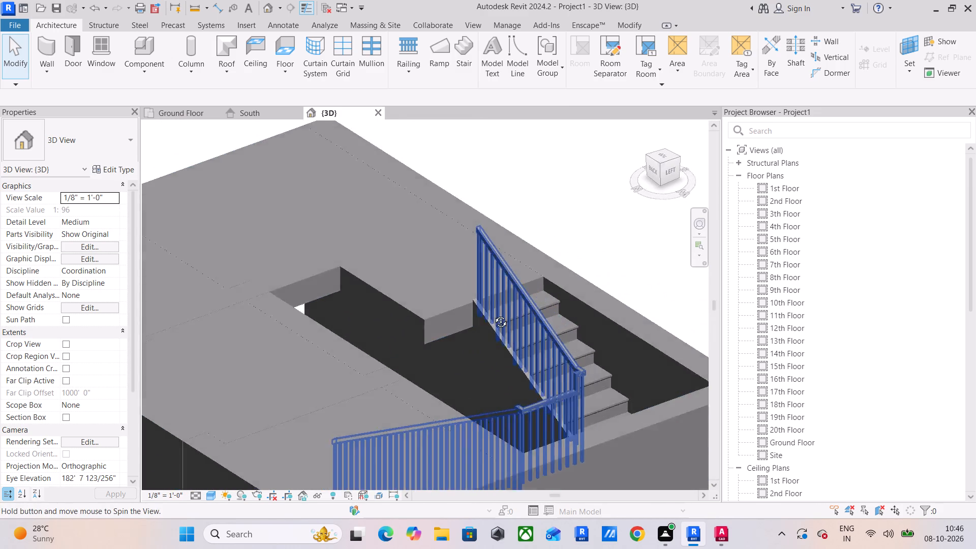
pyautogui.keyDown('shift'); pyautogui.moveTo(493, 314); pyautogui.dragTo(538, 310, button='middle'); pyautogui.keyUp('shift')
pyautogui.scroll(4, 507, 248)
pyautogui.scroll(1, 477, 348)
pyautogui.scroll(-2, 477, 348)
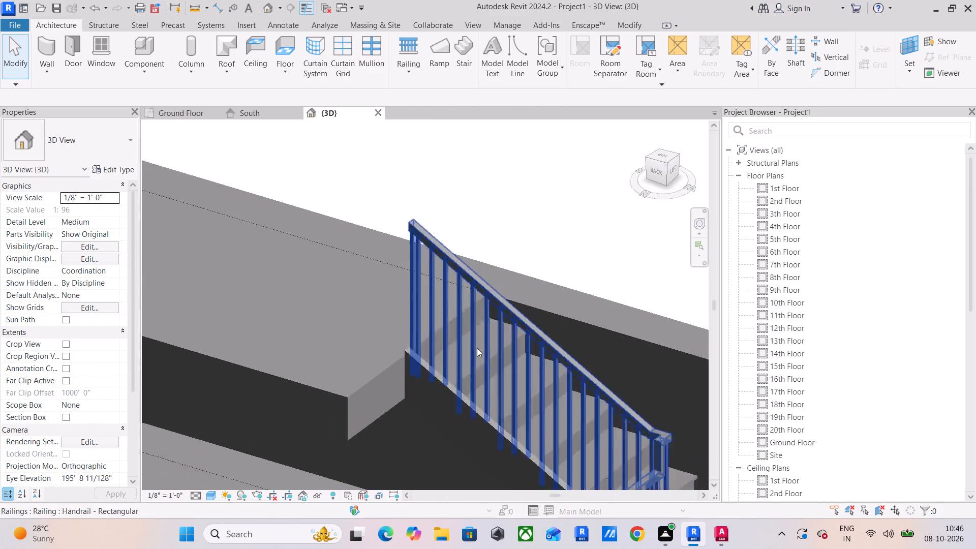
pyautogui.scroll(-2, 477, 348)
pyautogui.keyDown('shift'); pyautogui.moveTo(483, 348); pyautogui.dragTo(384, 339, button='middle'); pyautogui.keyUp('shift')
pyautogui.moveTo(636, 403); pyautogui.dragTo(619, 311, button='middle')
pyautogui.scroll(4, 542, 262)
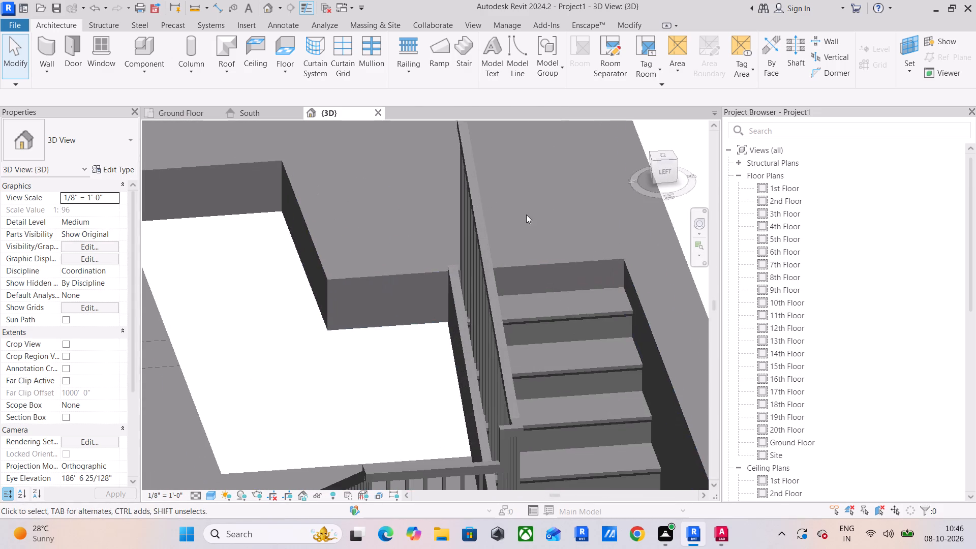
pyautogui.scroll(4, 581, 276)
pyautogui.keyDown('shift'); pyautogui.moveTo(589, 335); pyautogui.dragTo(618, 278, button='middle'); pyautogui.keyUp('shift')
pyautogui.scroll(-10, 540, 326)
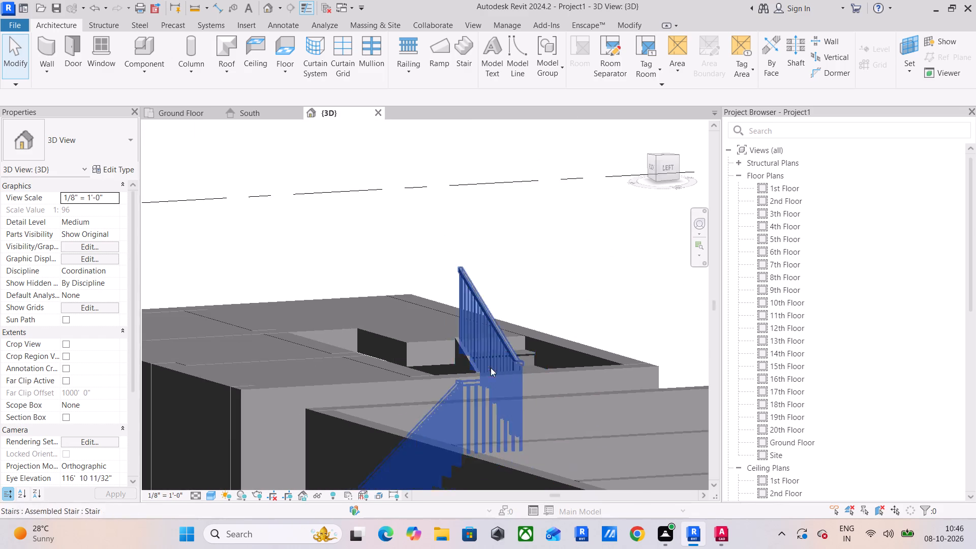
pyautogui.keyDown('shift'); pyautogui.moveTo(470, 365); pyautogui.dragTo(626, 476, button='middle'); pyautogui.keyUp('shift')
pyautogui.scroll(-4, 578, 451)
pyautogui.keyDown('shift'); pyautogui.moveTo(525, 434); pyautogui.dragTo(697, 450, button='middle'); pyautogui.keyUp('shift')
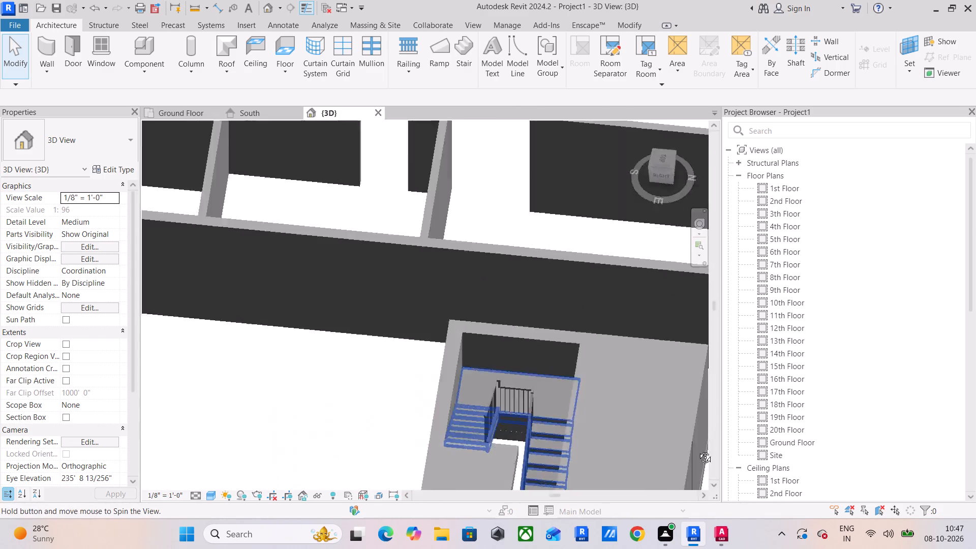
pyautogui.keyDown('shift'); pyautogui.moveTo(697, 450); pyautogui.dragTo(765, 424, button='middle'); pyautogui.keyUp('shift')
pyautogui.scroll(-4, 462, 359)
pyautogui.keyDown('shift'); pyautogui.moveTo(478, 382); pyautogui.dragTo(735, 414, button='middle'); pyautogui.keyUp('shift')
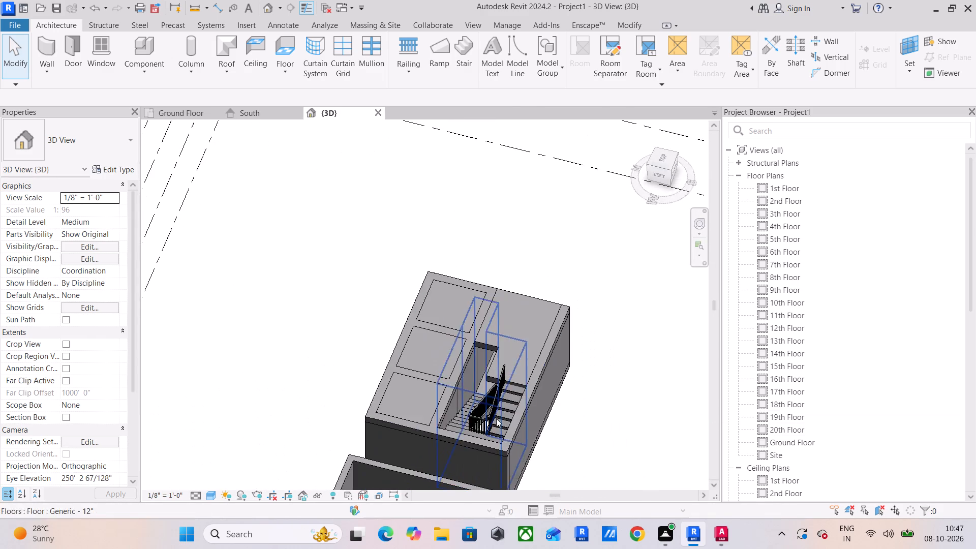
pyautogui.keyDown('shift'); pyautogui.moveTo(498, 424); pyautogui.dragTo(551, 450, button='middle'); pyautogui.keyUp('shift')
pyautogui.scroll(9, 450, 387)
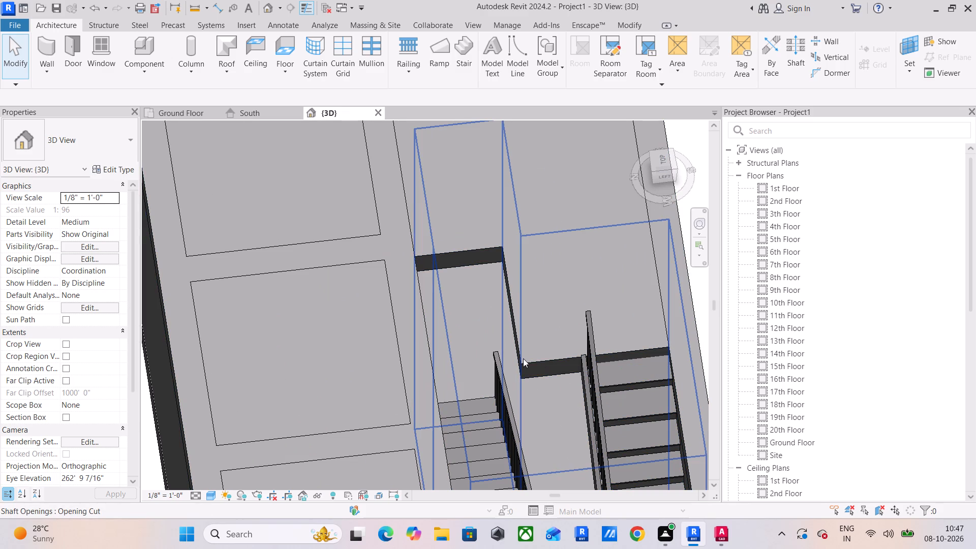
pyautogui.scroll(-7, 523, 360)
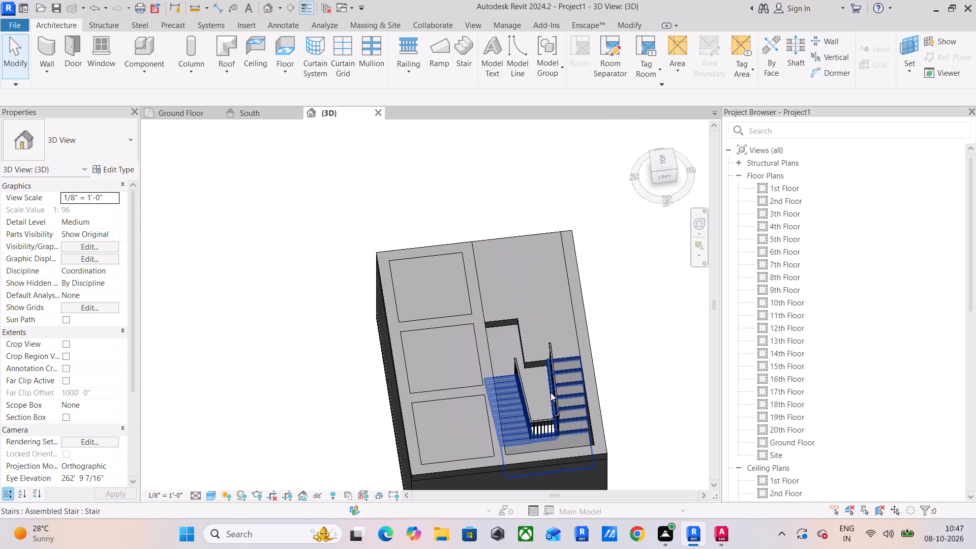
pyautogui.scroll(-2, 551, 392)
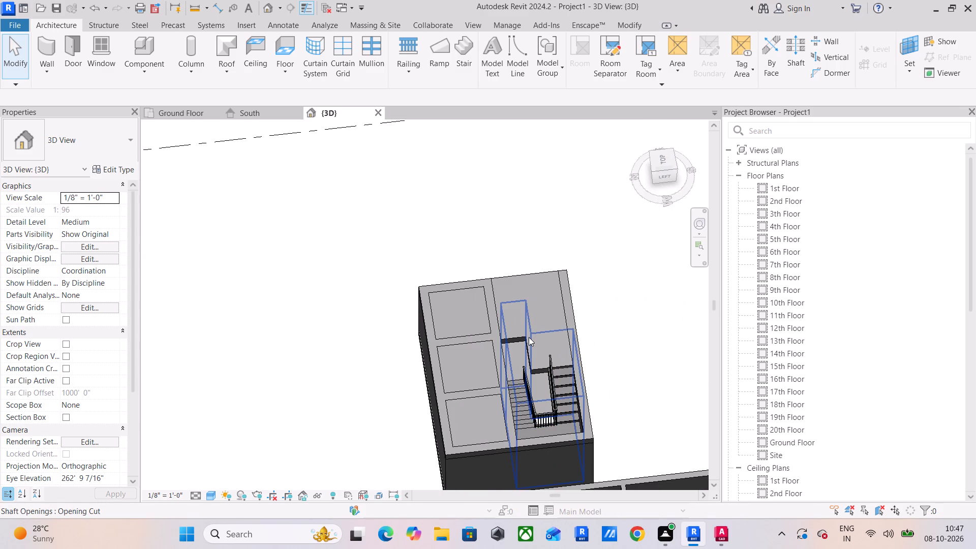
# In the Ground Floor plan, select all the <Thin Lines> detail lines left around the stair and delete them.
pyautogui.click(177, 112)
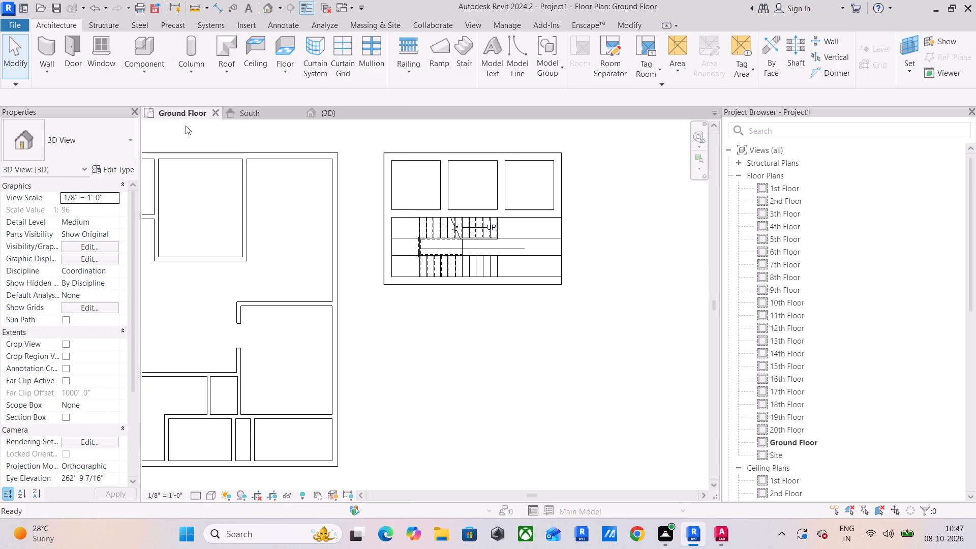
pyautogui.scroll(-6, 327, 288)
pyautogui.moveTo(352, 288); pyautogui.dragTo(332, 368, button='middle')
pyautogui.scroll(9, 385, 348)
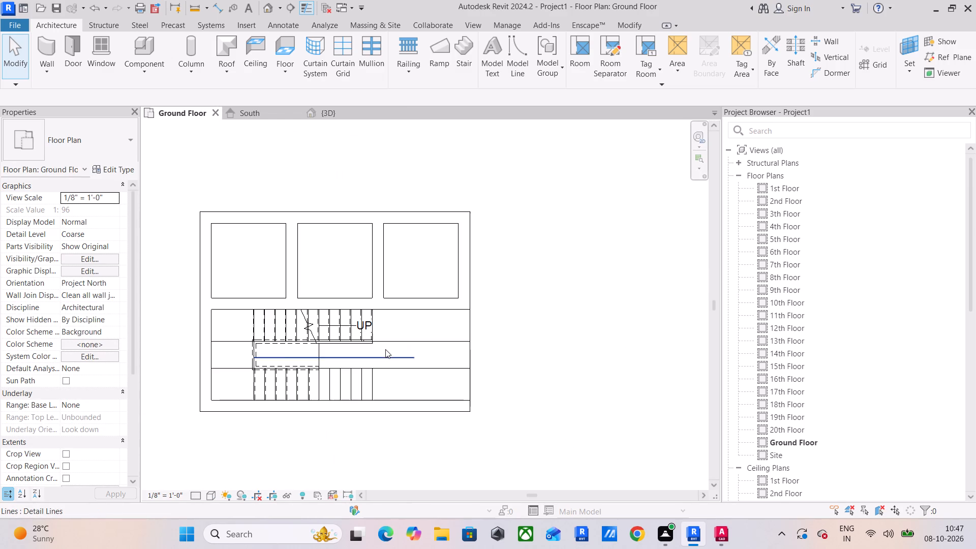
pyautogui.click(385, 352)
pyautogui.write('sa')
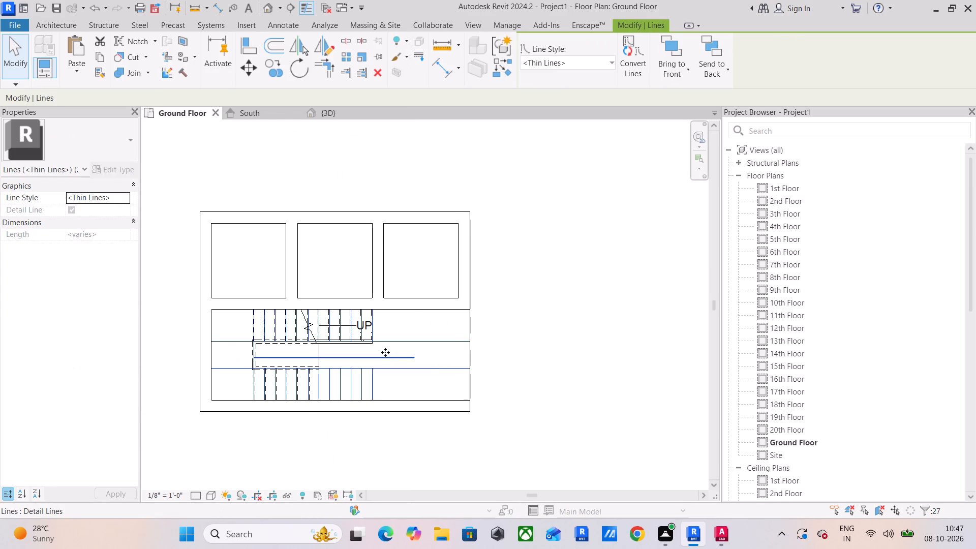
pyautogui.press('Delete')
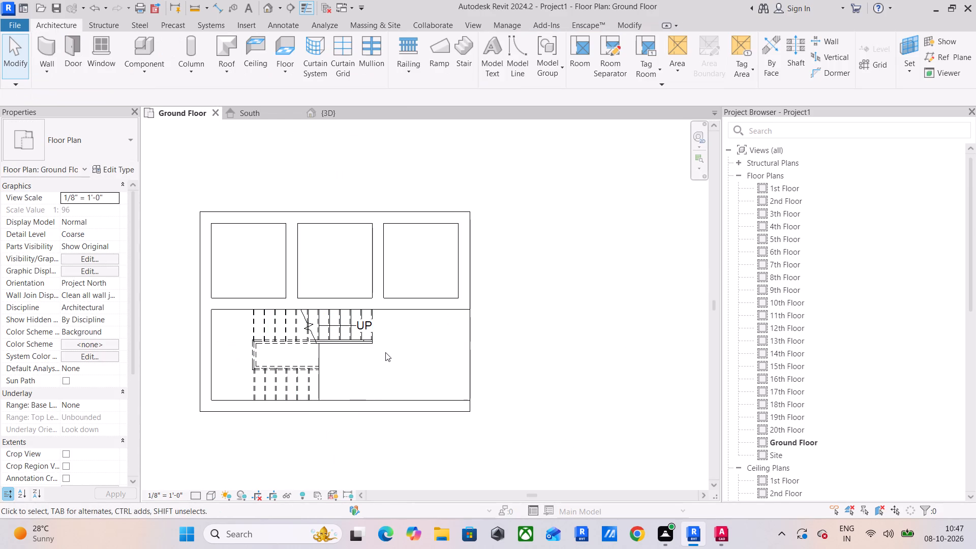
# Draw a 4' 5" long 6" INTERIOR WALL perpendicularly outward from the stair core's outer wall, about 3' - 8" from its inner corner.
pyautogui.scroll(-3, 408, 349)
pyautogui.scroll(3, 303, 356)
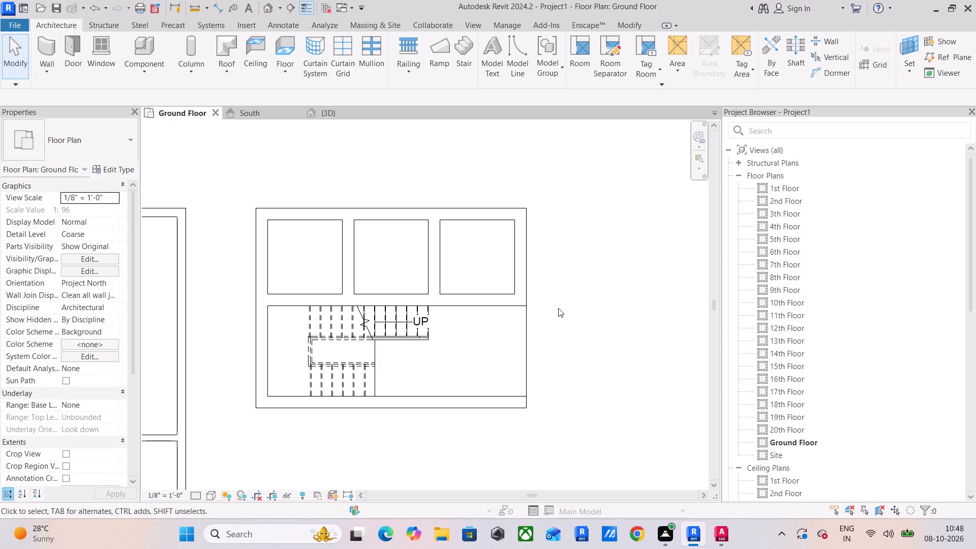
pyautogui.moveTo(328, 339); pyautogui.dragTo(327, 250, button='middle')
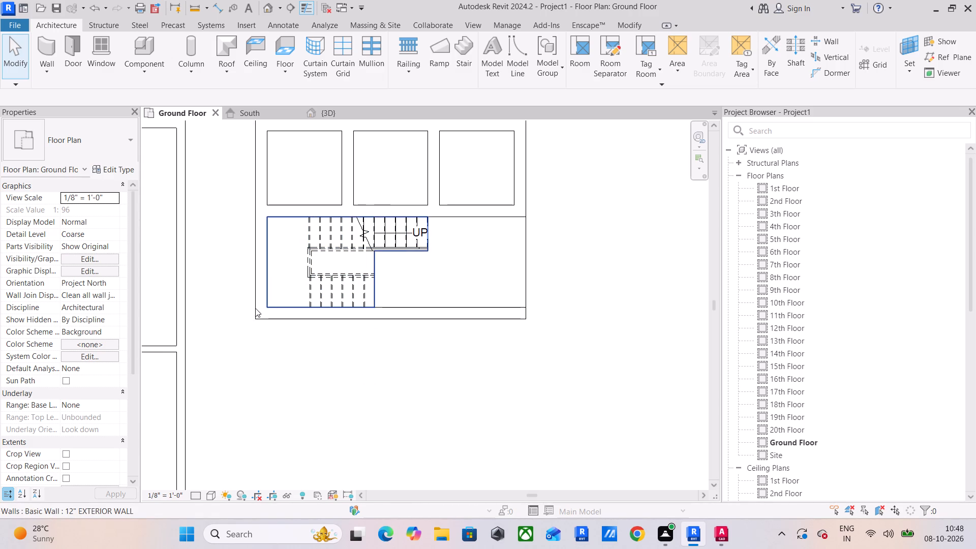
pyautogui.scroll(4, 273, 294)
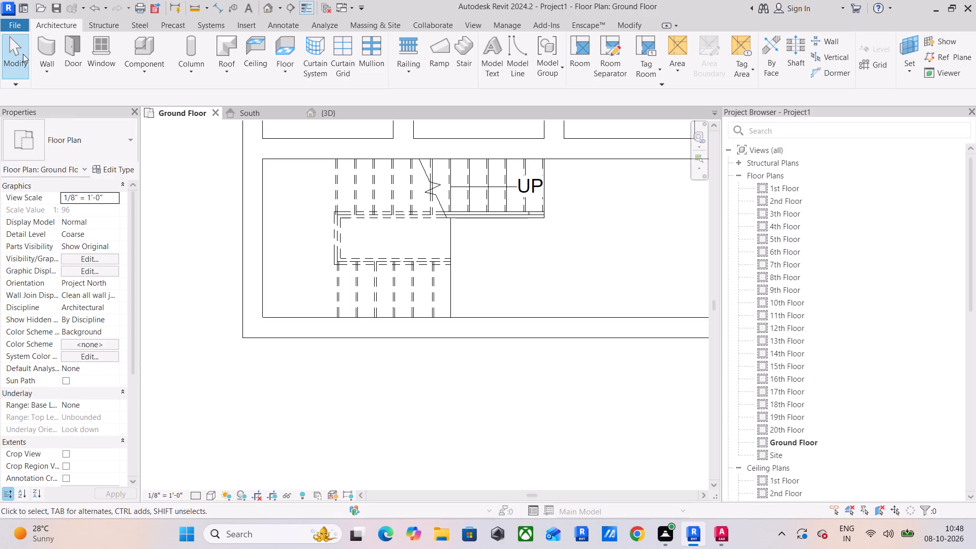
pyautogui.click(46, 48)
pyautogui.click(106, 146)
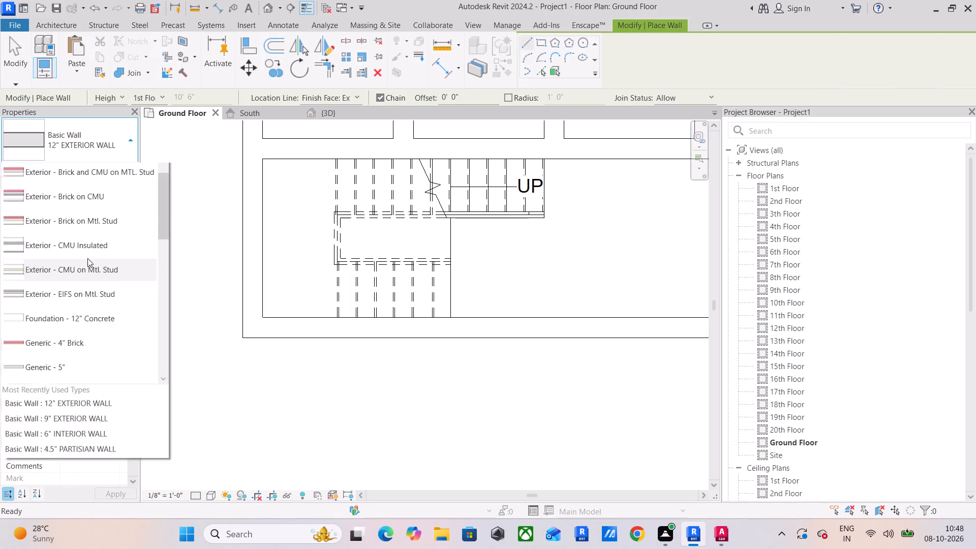
pyautogui.scroll(3, 87, 258)
pyautogui.click(87, 237)
pyautogui.scroll(3, 324, 355)
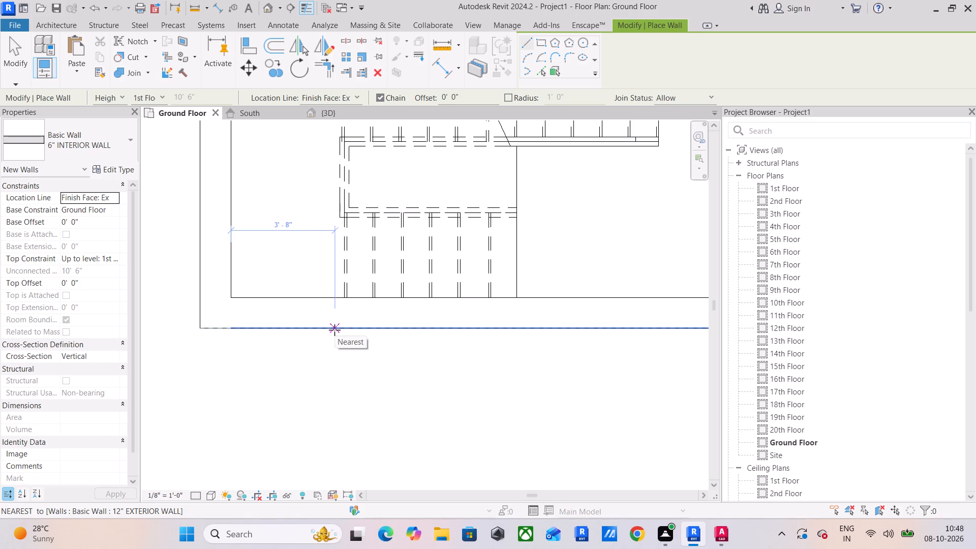
pyautogui.click(334, 330)
pyautogui.scroll(-3, 340, 415)
pyautogui.moveTo(340, 415); pyautogui.dragTo(340, 359, button='middle')
pyautogui.scroll(-1, 340, 373)
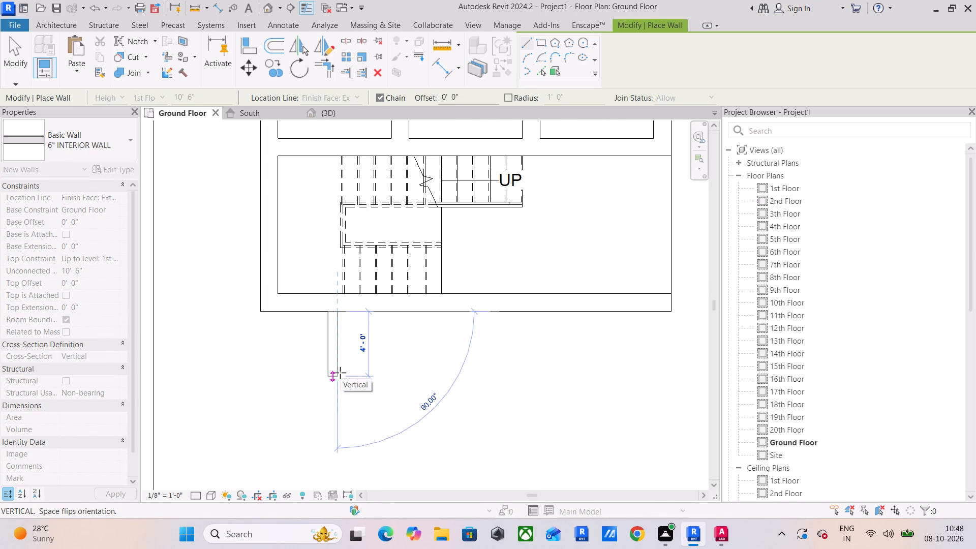
pyautogui.write('4\'5"')
pyautogui.press('Return')
pyautogui.press('Escape')
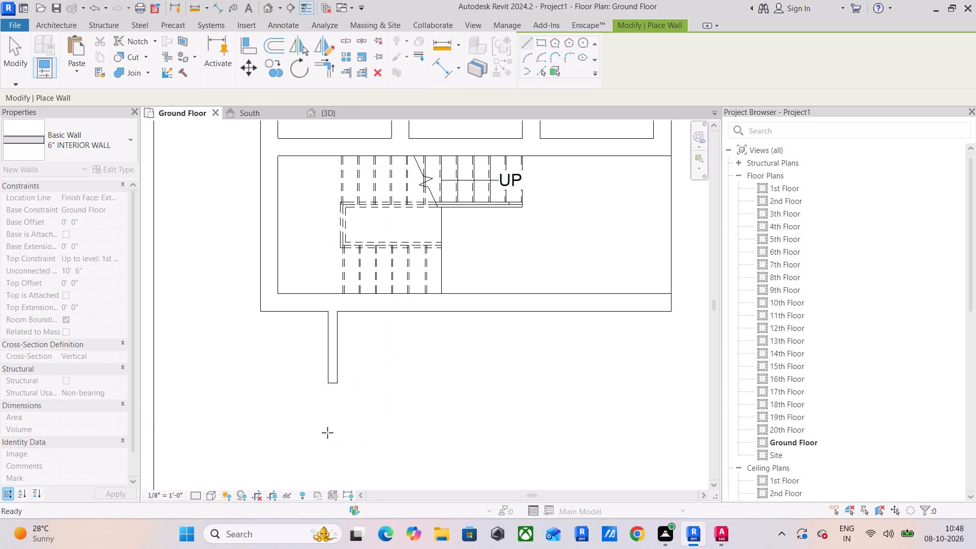
# Continue the 6" INTERIOR WALL 7' 3" parallel to the core wall, and return it to the core's outer face to close the enclosure.
pyautogui.click(338, 380)
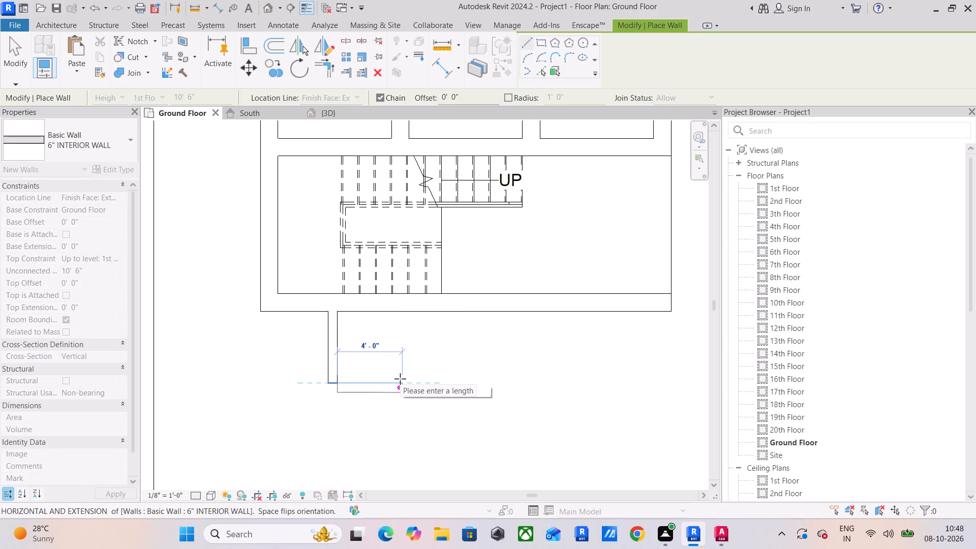
pyautogui.write("7'")
pyautogui.write('3"')
pyautogui.press('Return')
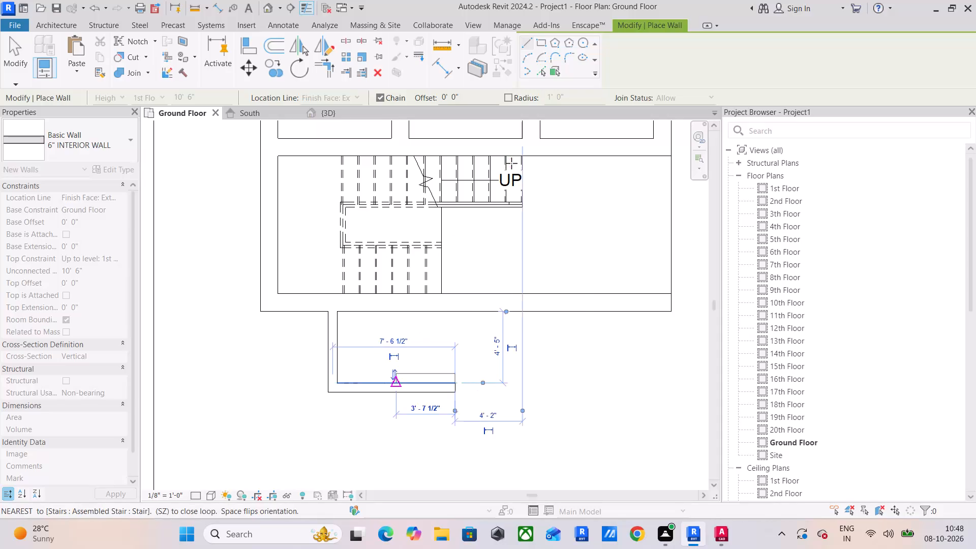
pyautogui.click(452, 312)
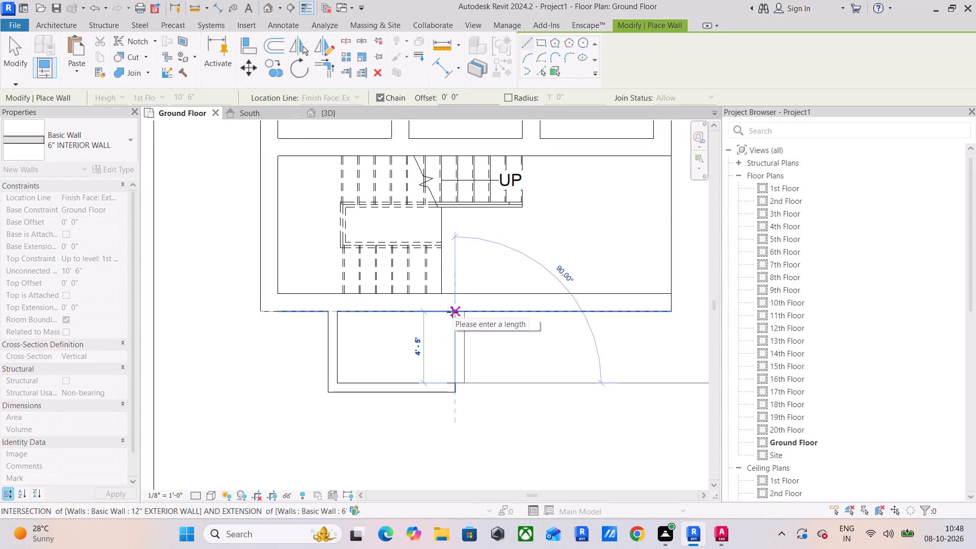
# Continue the 6" INTERIOR WALL another 7' 3" parallel to the core wall, and return it to the core's outer face to form a second bay.
pyautogui.press('Escape')
pyautogui.scroll(-3, 493, 362)
pyautogui.moveTo(493, 364); pyautogui.dragTo(318, 356, button='middle')
pyautogui.scroll(4, 316, 370)
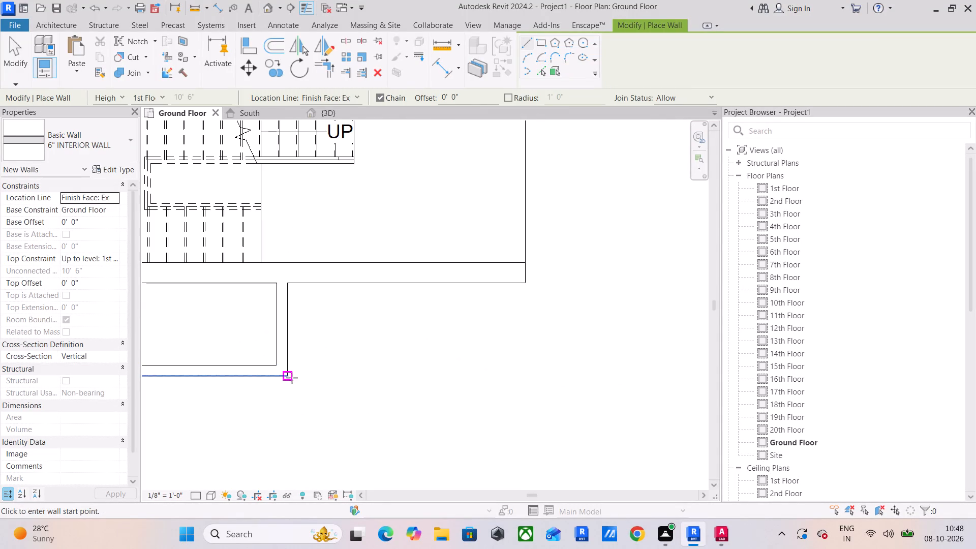
pyautogui.click(289, 378)
pyautogui.press('space')
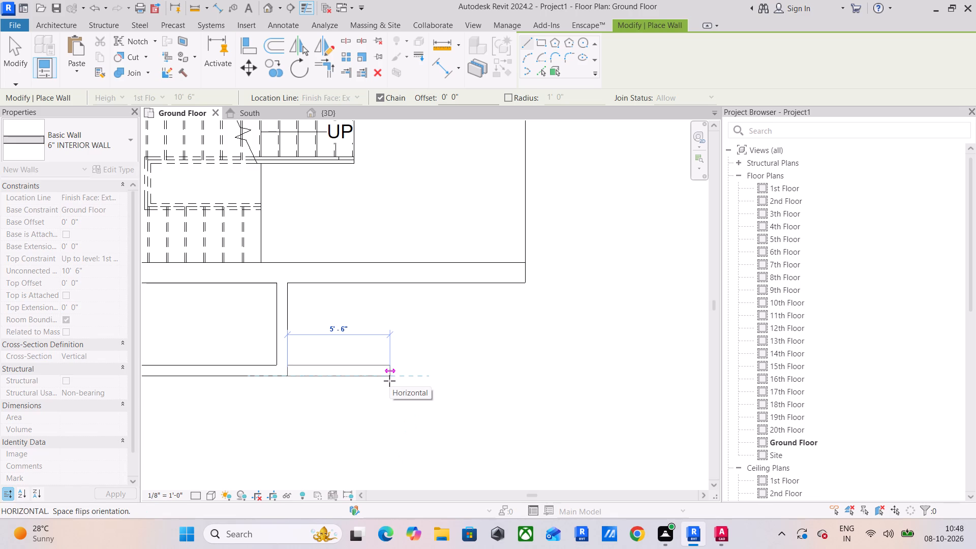
pyautogui.write('7\'3"')
pyautogui.press('Return')
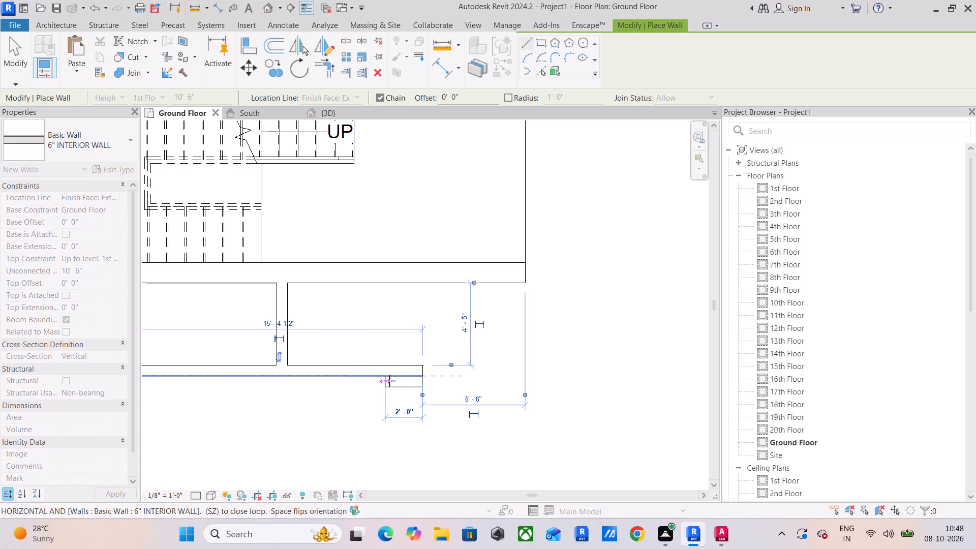
pyautogui.press('space')
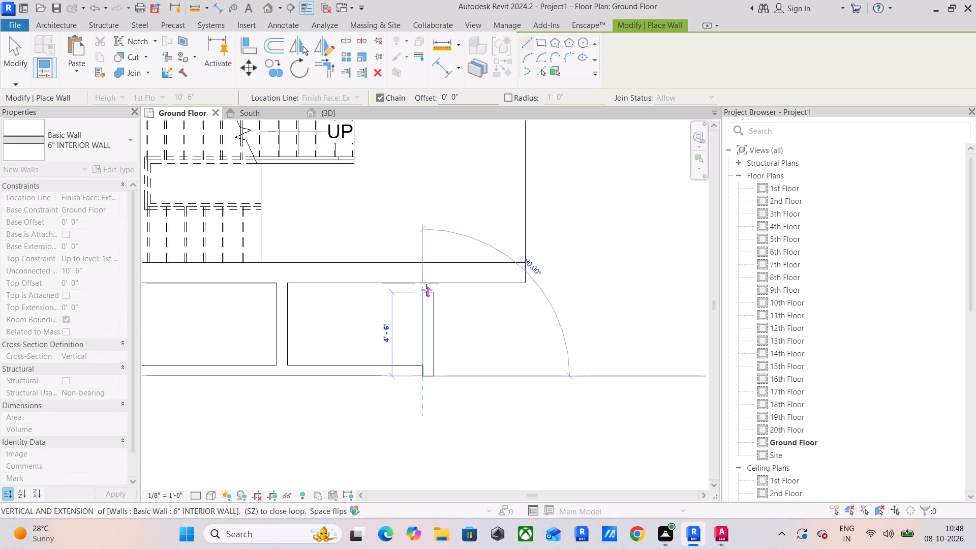
pyautogui.click(426, 286)
pyautogui.press('Escape')
# Extend the enclosure from the second bay's outer corner with a 6" INTERIOR WALL parallel to the core wall, ending in line with the core's outer corner.
pyautogui.scroll(-4, 437, 320)
pyautogui.moveTo(480, 346); pyautogui.dragTo(406, 288, button='middle')
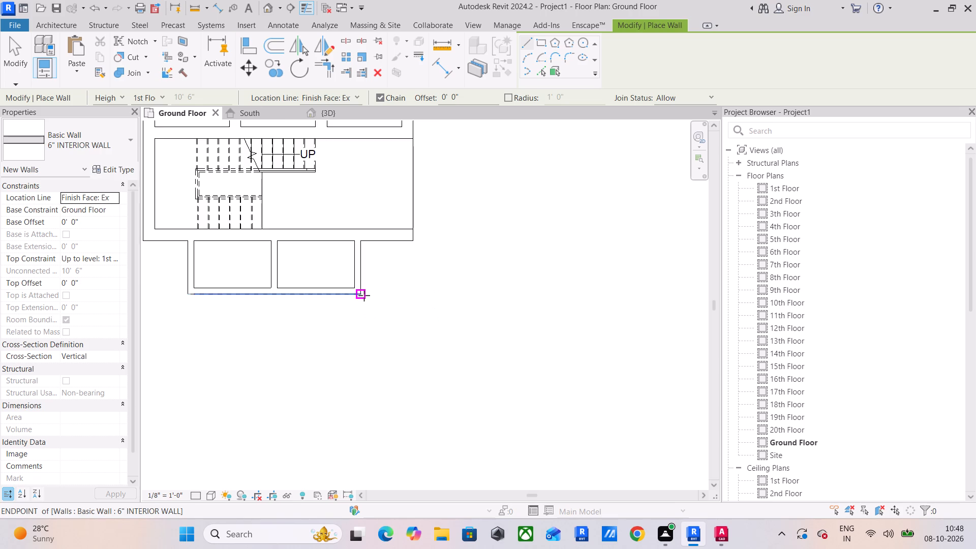
pyautogui.scroll(4, 364, 295)
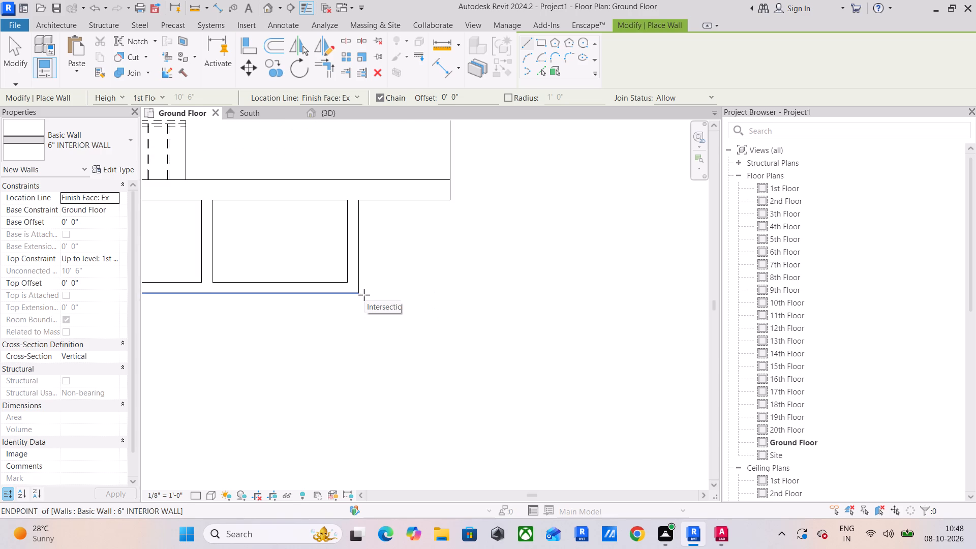
pyautogui.scroll(3, 364, 295)
pyautogui.click(357, 288)
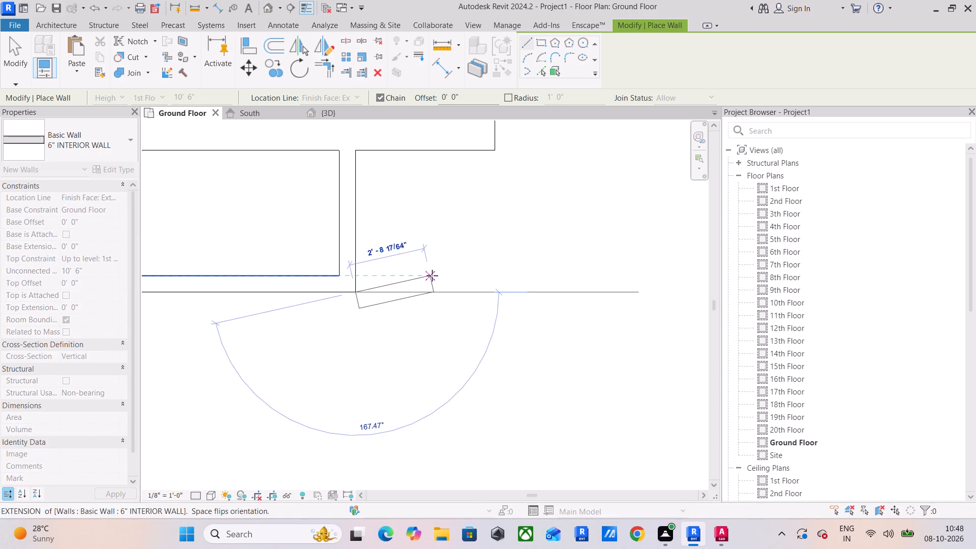
pyautogui.press('space')
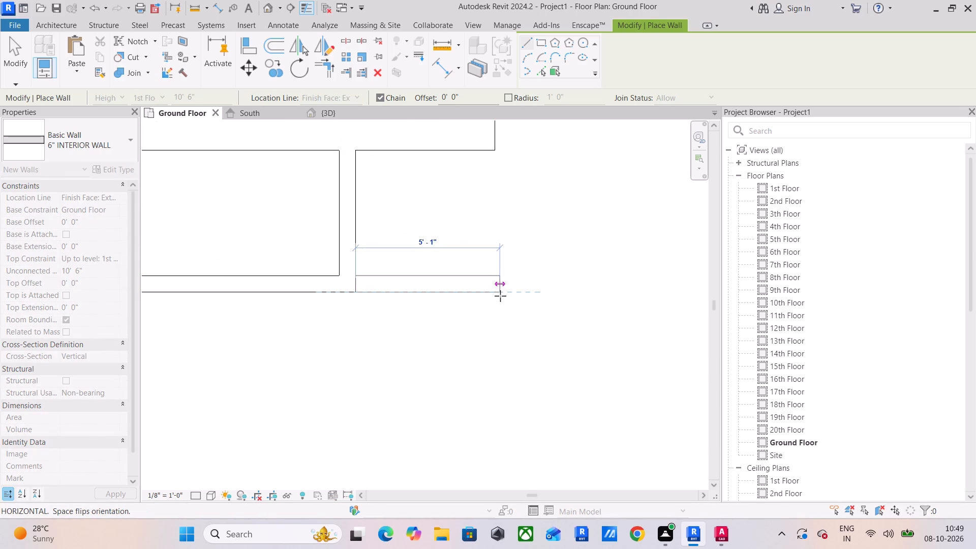
pyautogui.click(500, 296)
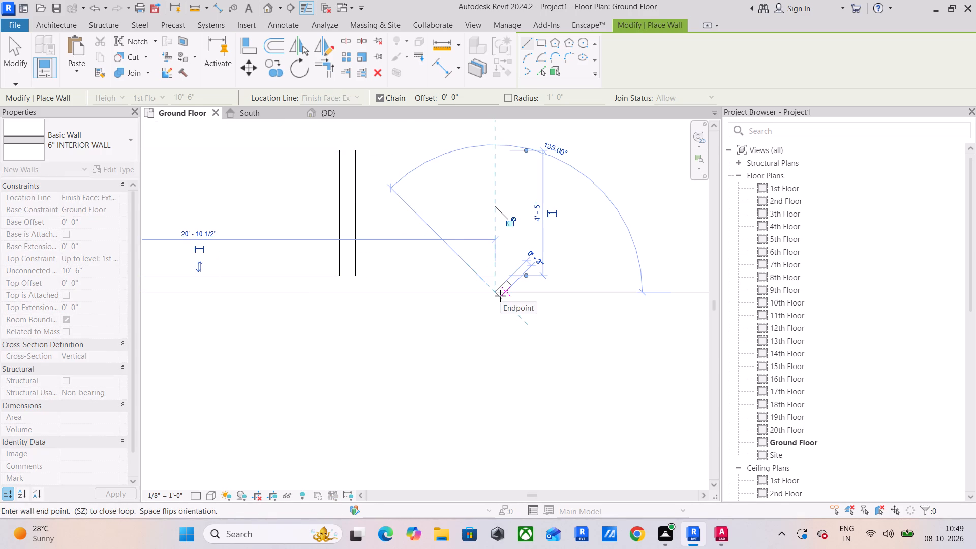
pyautogui.press('Escape')
pyautogui.moveTo(500, 296); pyautogui.dragTo(466, 331, button='middle')
pyautogui.scroll(1, 500, 296)
pyautogui.press('Escape')
pyautogui.press('Escape')
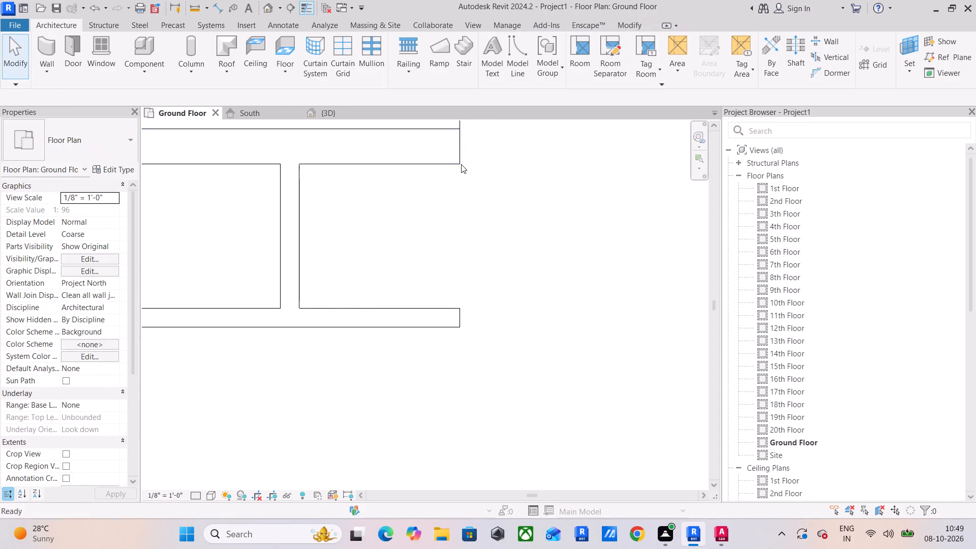
# Draw two 1' long 9" EXTERIOR WALL stubs across the third bay's open end, from the interior wall's free end and the core's corner.
pyautogui.click(454, 161)
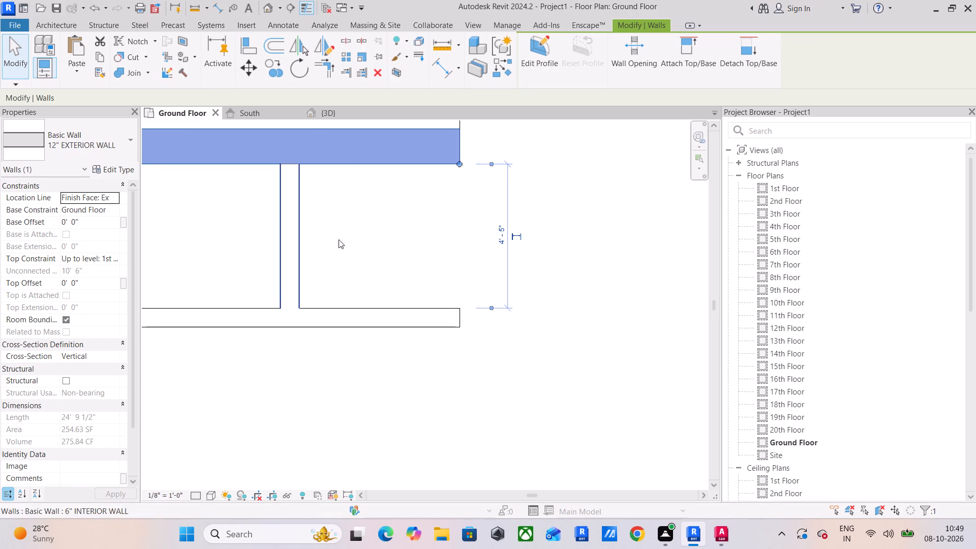
pyautogui.click(418, 357)
pyautogui.click(400, 310)
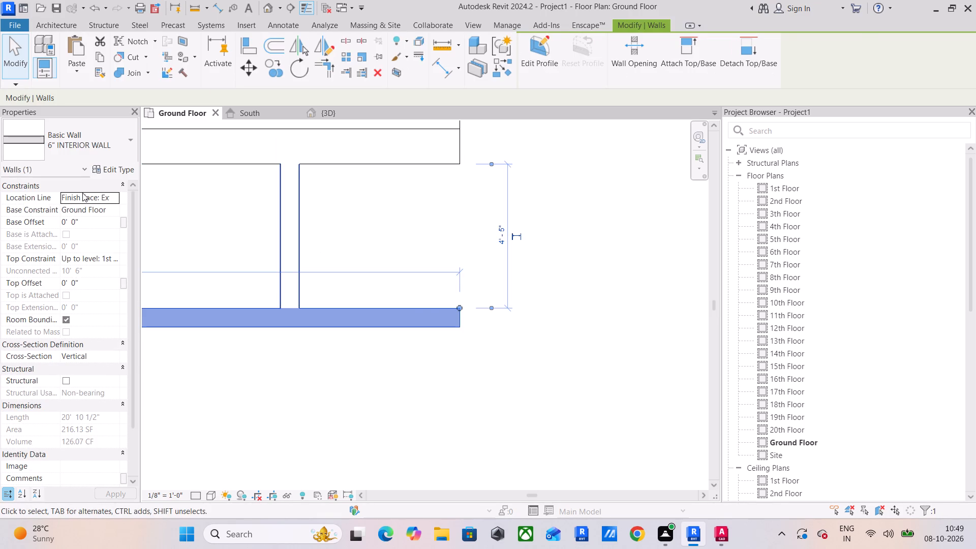
pyautogui.click(538, 386)
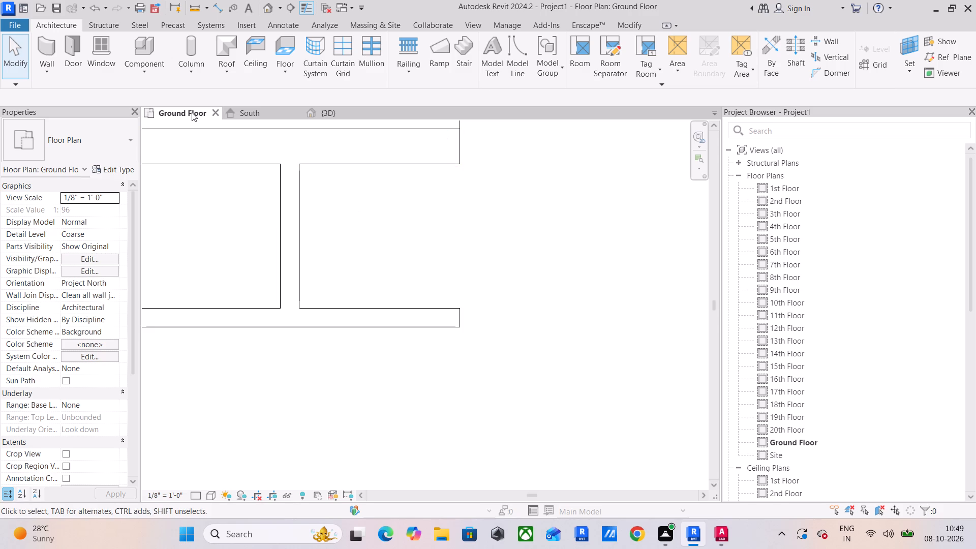
pyautogui.click(40, 45)
pyautogui.click(85, 150)
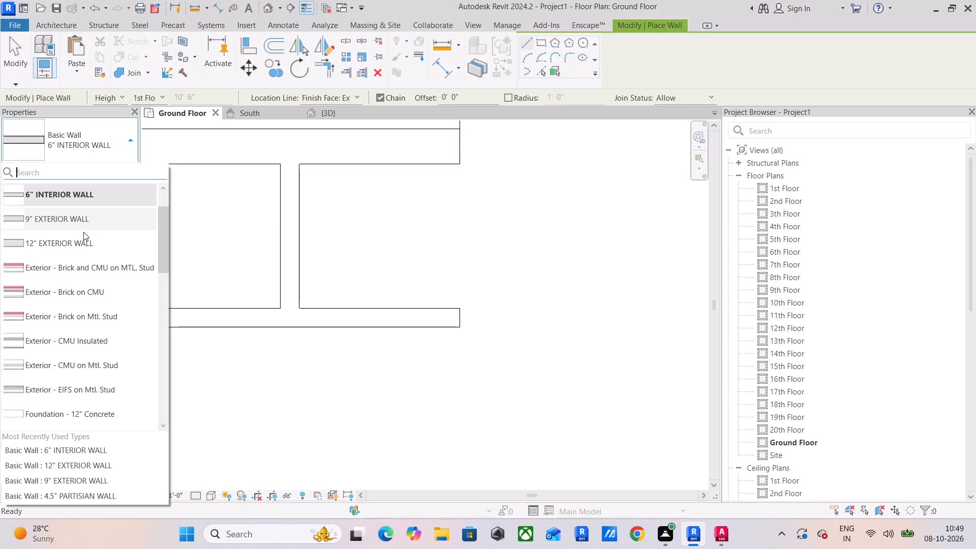
pyautogui.click(84, 222)
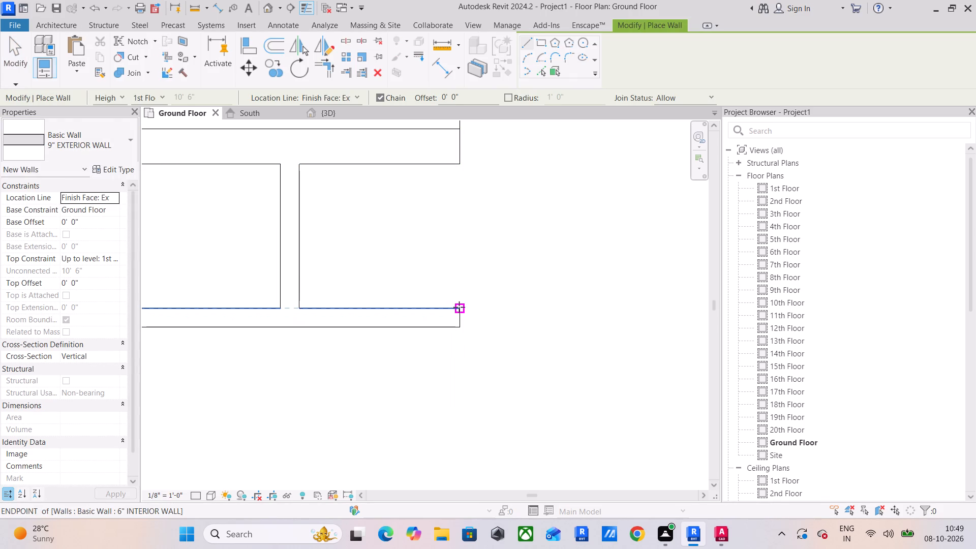
pyautogui.moveTo(459, 307); pyautogui.dragTo(460, 299)
pyautogui.press('space')
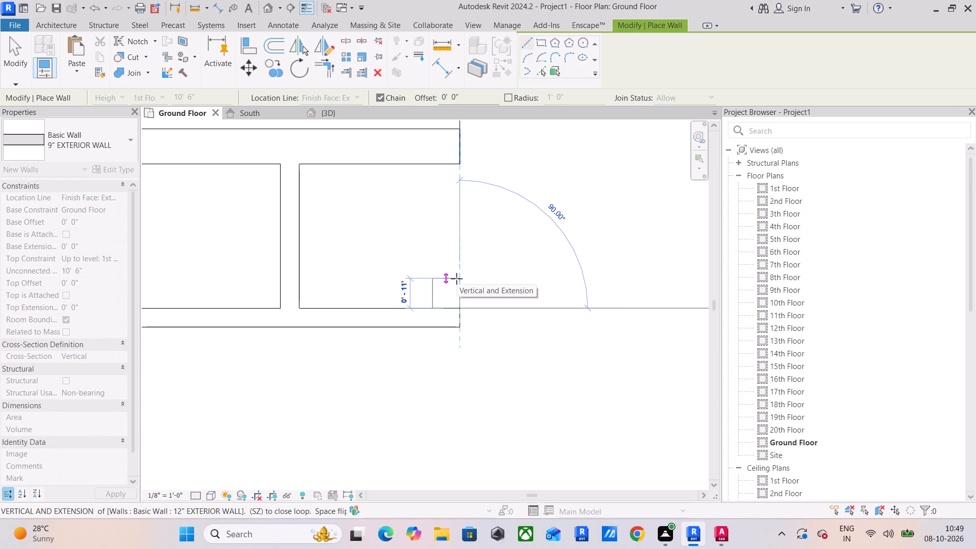
pyautogui.click(459, 277)
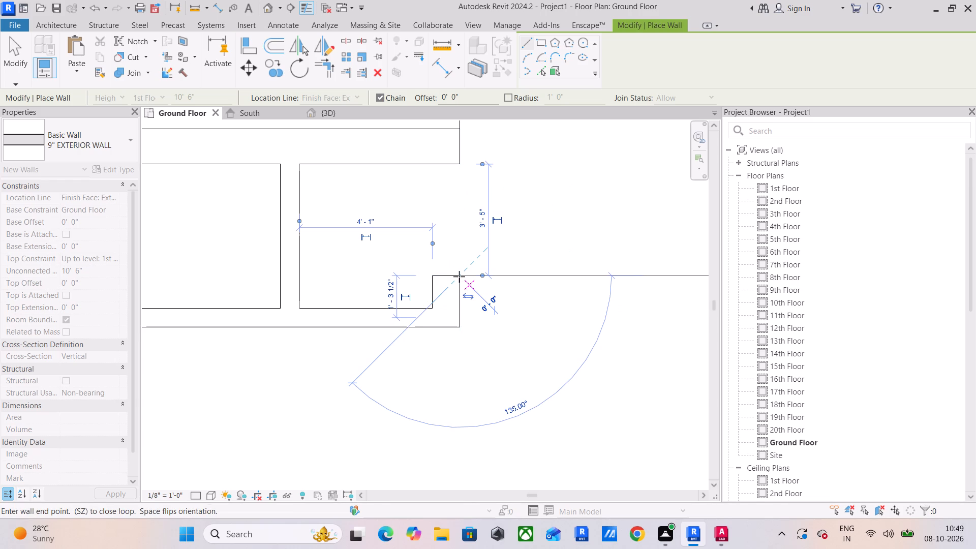
pyautogui.press('Escape')
pyautogui.click(461, 168)
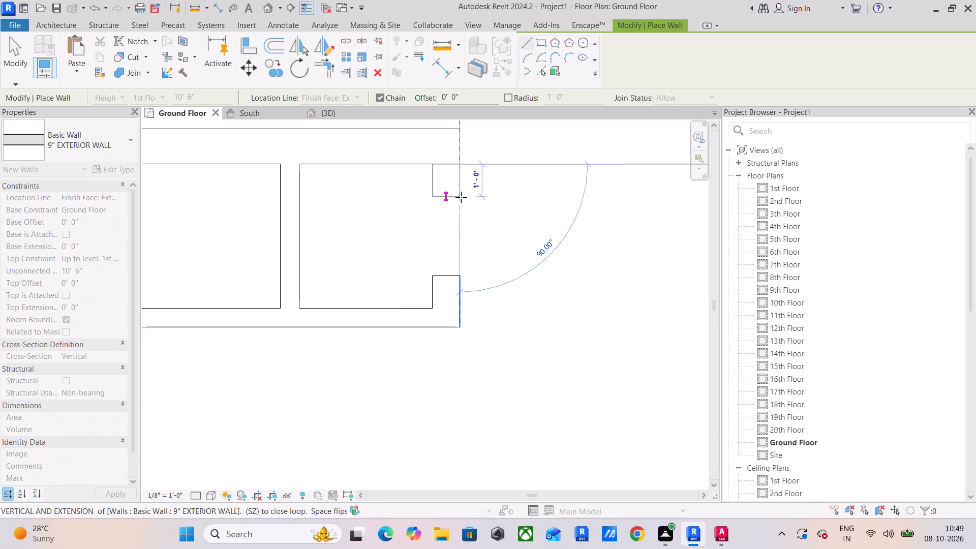
pyautogui.click(461, 197)
pyautogui.press('Escape')
pyautogui.scroll(-3, 543, 277)
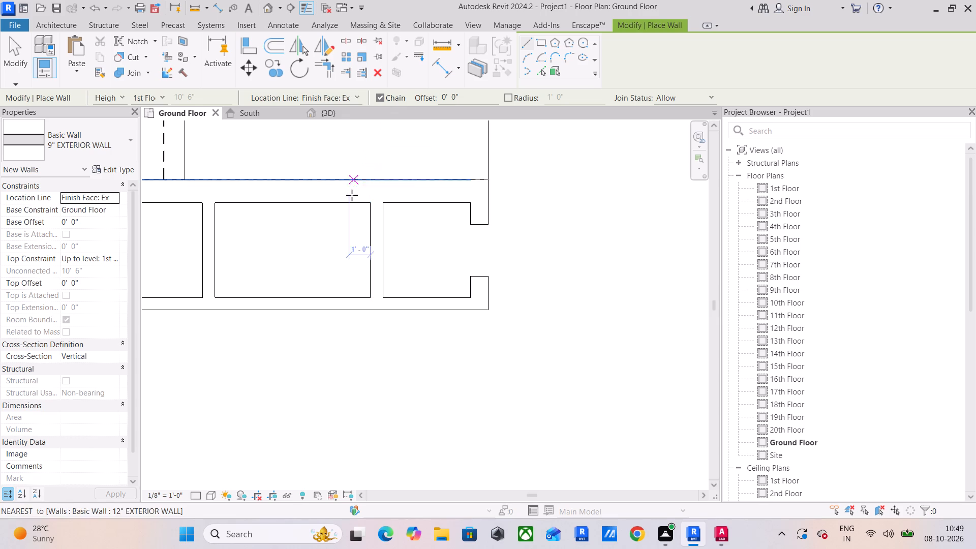
# Check the clear depth of the third bay between the core wall and the outer interior wall with an Aligned dimension.
pyautogui.click(68, 25)
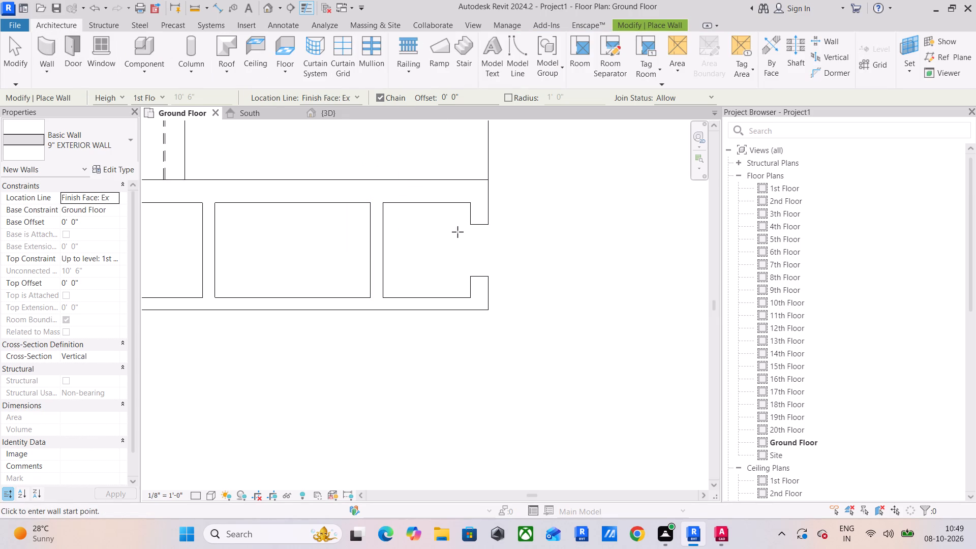
pyautogui.press('Escape')
pyautogui.scroll(1, 456, 234)
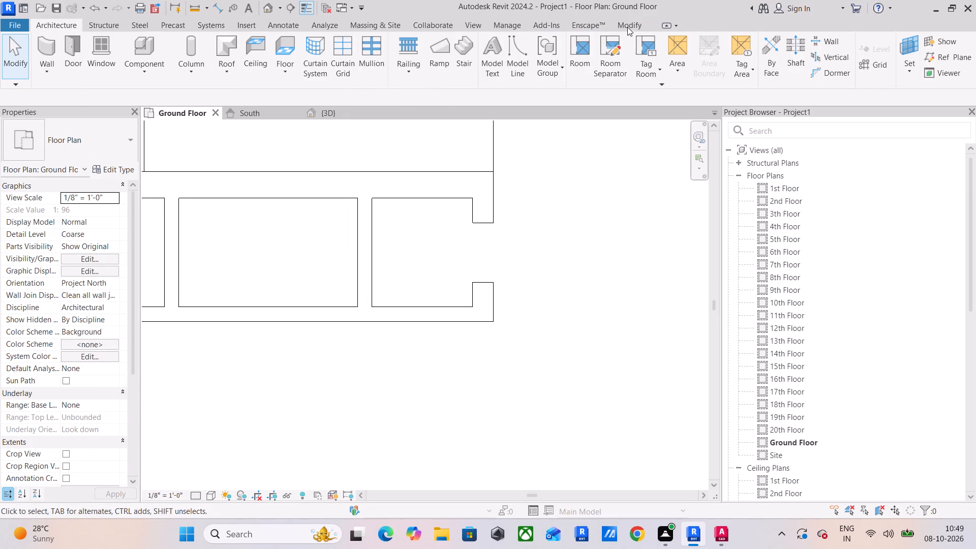
pyautogui.click(627, 27)
pyautogui.click(452, 72)
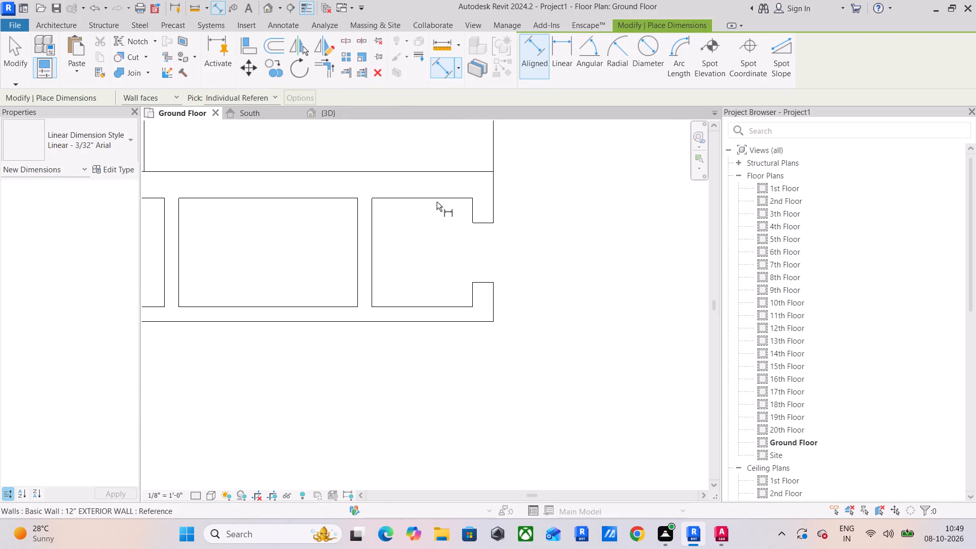
pyautogui.click(439, 197)
pyautogui.click(433, 306)
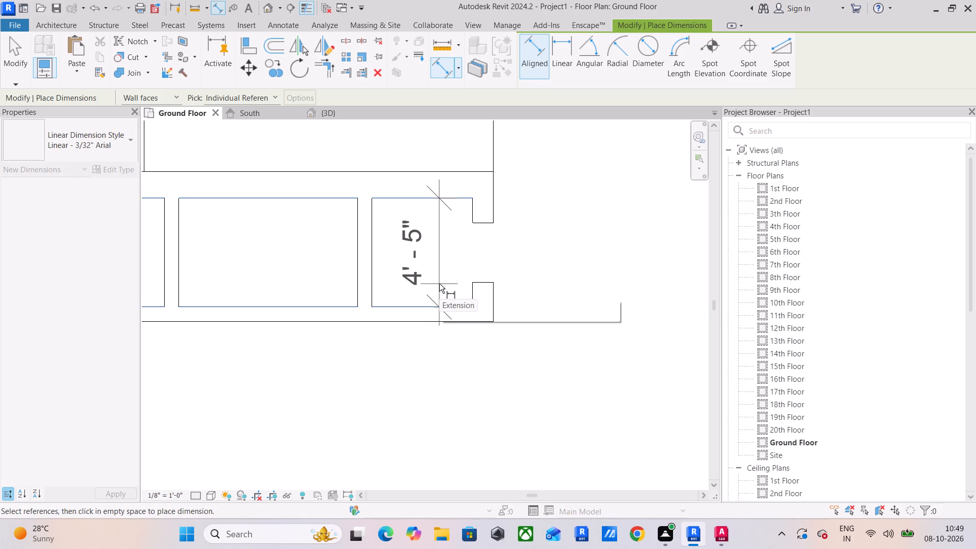
pyautogui.press('Escape')
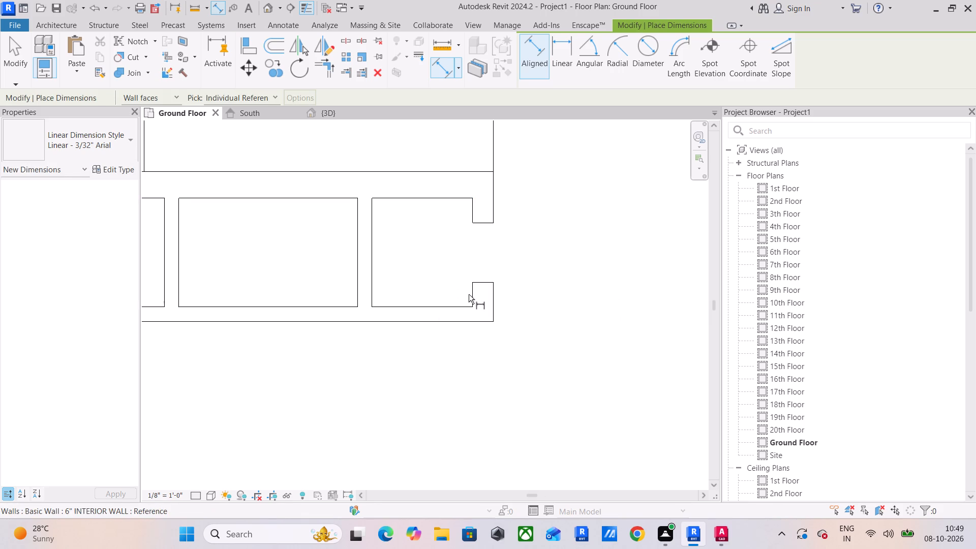
pyautogui.scroll(3, 488, 274)
pyautogui.press('Escape')
pyautogui.press('Escape')
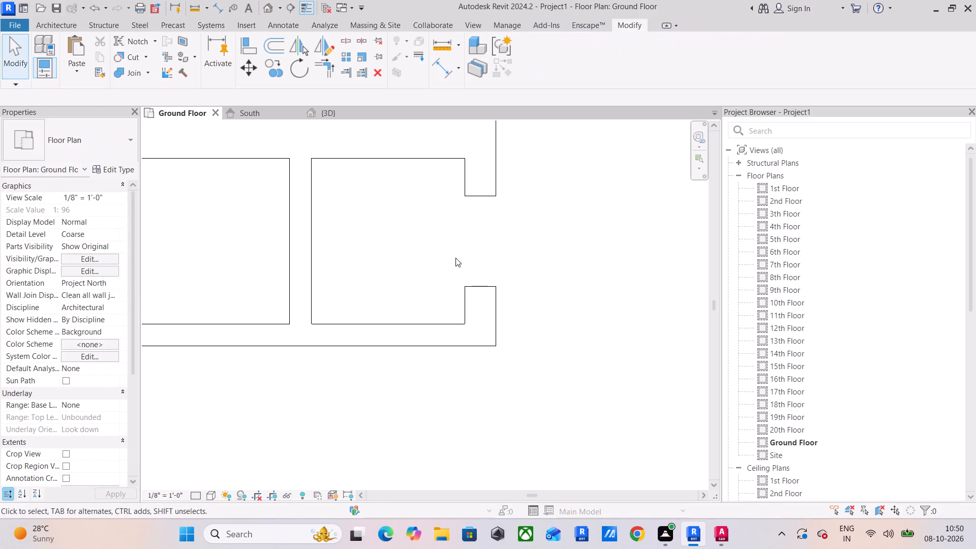
pyautogui.press('Escape')
# Shorten the 9" EXTERIOR WALL stub at the interior wall's end to a length of about 6" by pulling back its free end.
pyautogui.click(481, 284)
pyautogui.scroll(3, 509, 304)
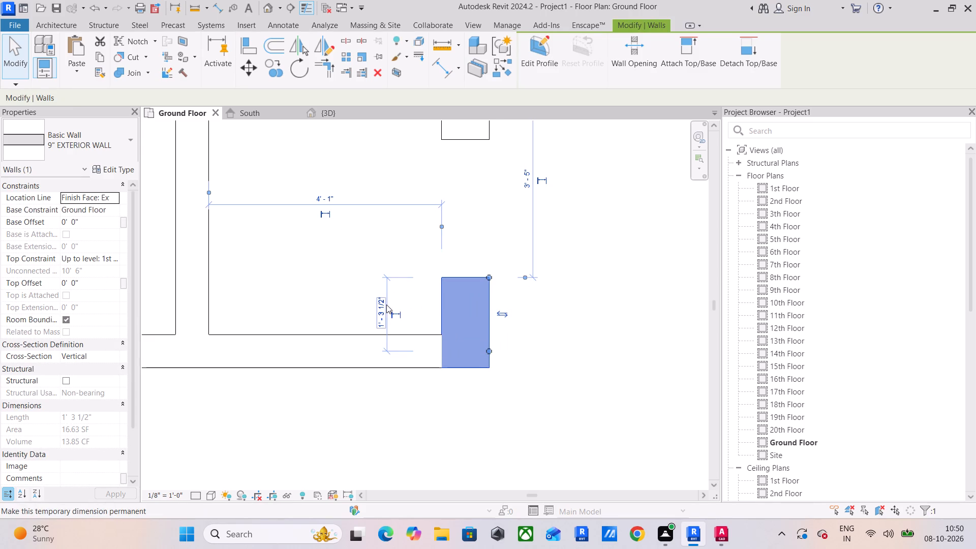
pyautogui.click(383, 303)
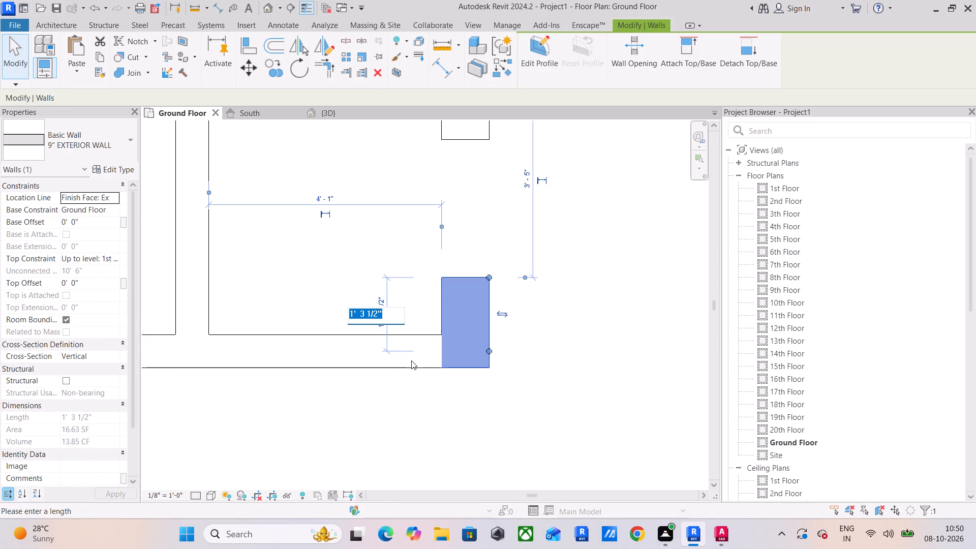
pyautogui.press('Escape')
pyautogui.moveTo(488, 348); pyautogui.dragTo(473, 340)
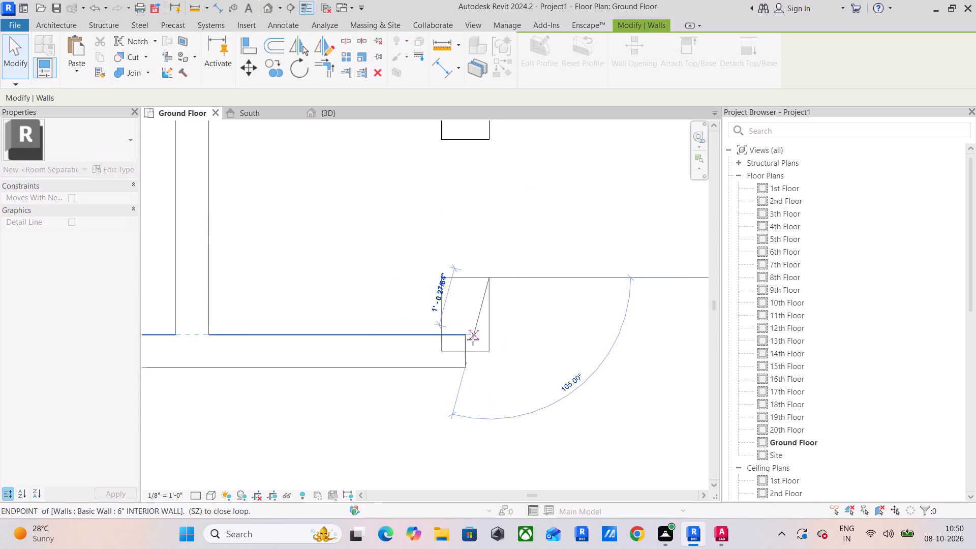
pyautogui.moveTo(473, 340); pyautogui.dragTo(491, 338)
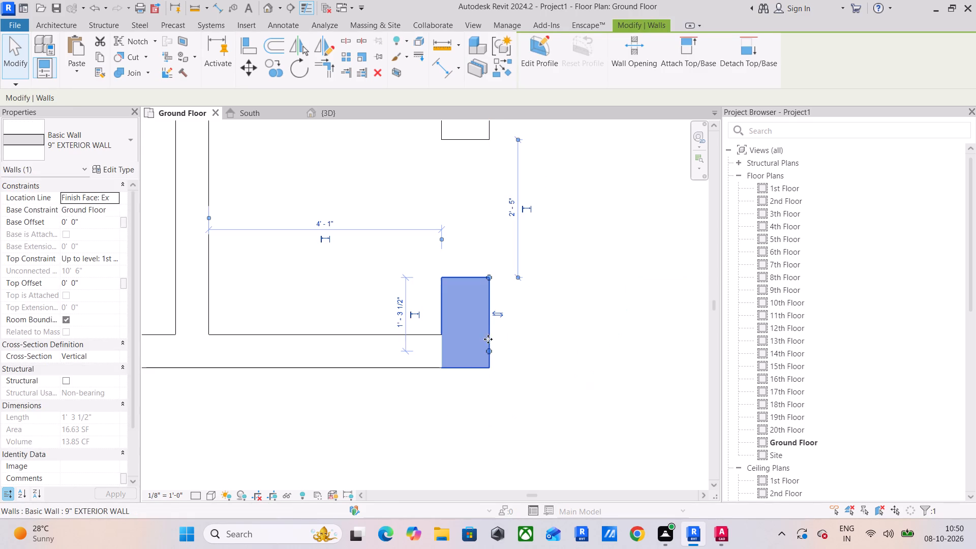
pyautogui.scroll(3, 489, 275)
pyautogui.moveTo(489, 275); pyautogui.dragTo(489, 279)
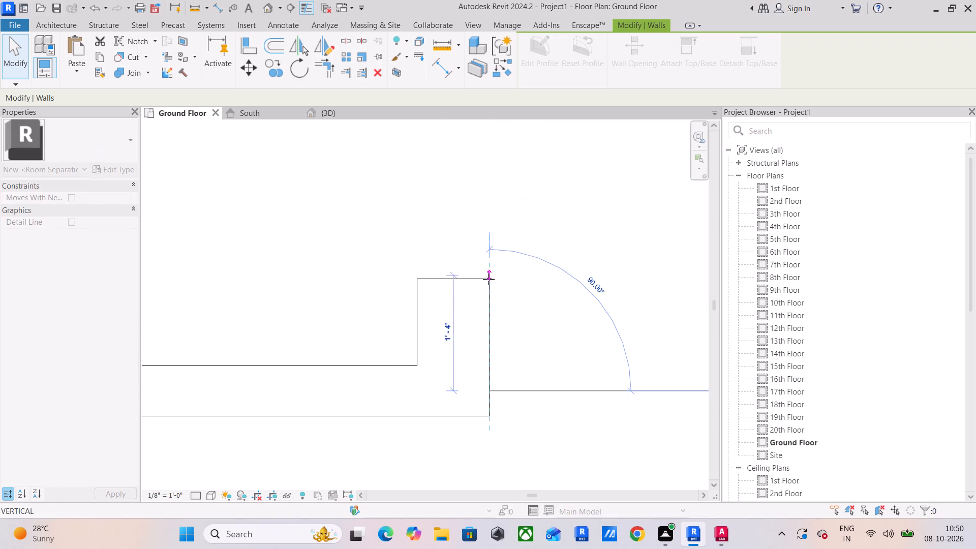
pyautogui.moveTo(489, 279); pyautogui.dragTo(490, 331)
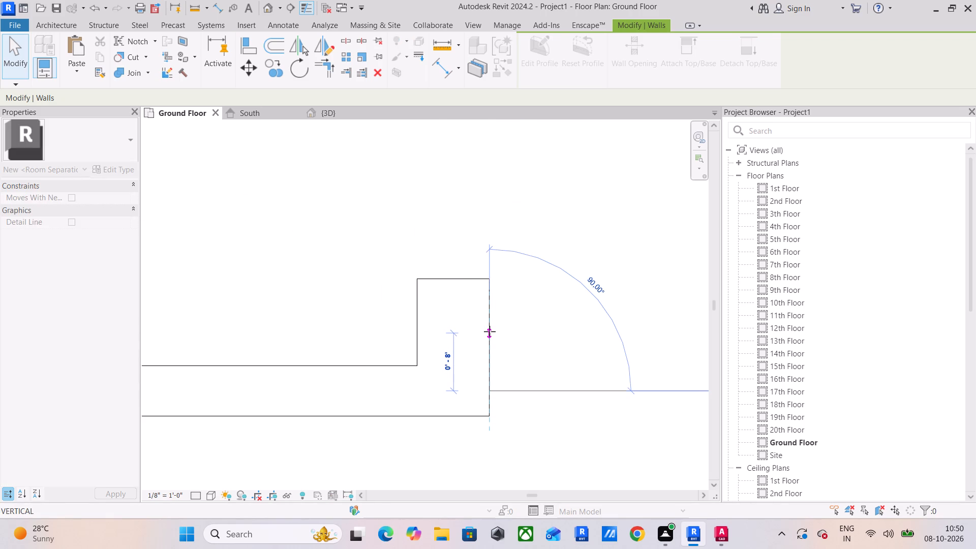
pyautogui.moveTo(490, 331); pyautogui.dragTo(491, 340)
pyautogui.moveTo(491, 340); pyautogui.dragTo(491, 346)
pyautogui.scroll(-2, 496, 345)
pyautogui.click(526, 323)
pyautogui.scroll(-2, 520, 319)
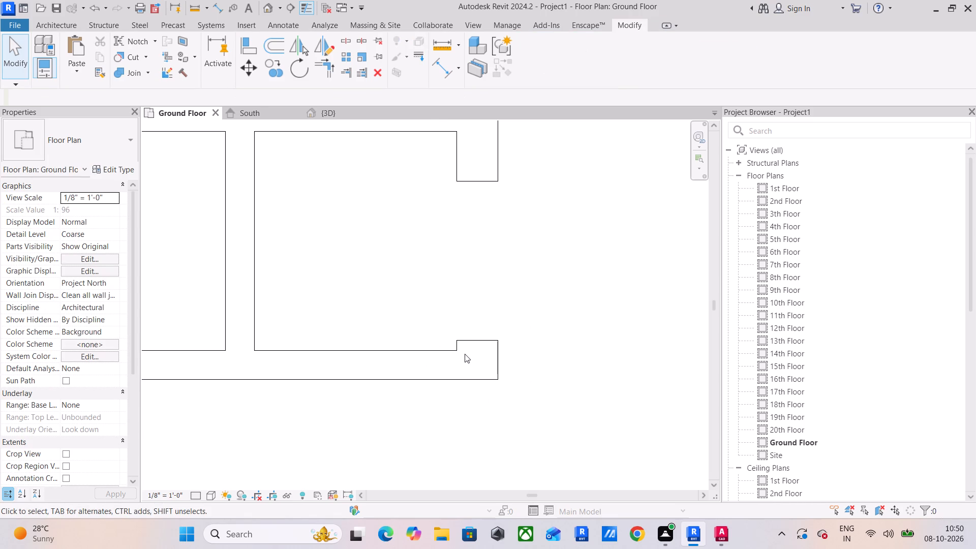
# Shorten the 9" EXTERIOR WALL stub at the core's corner to a length of about 10" by pulling back its free end.
pyautogui.click(470, 342)
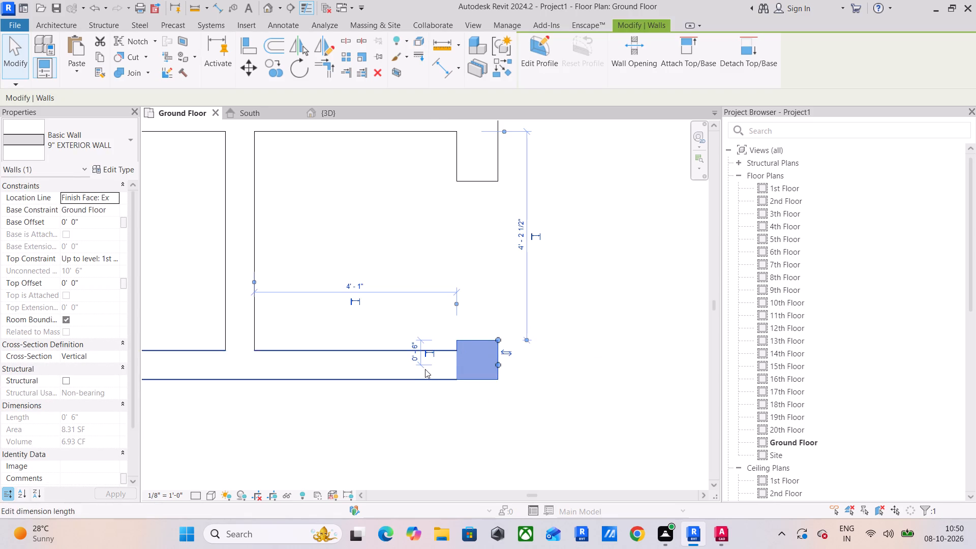
pyautogui.scroll(3, 428, 367)
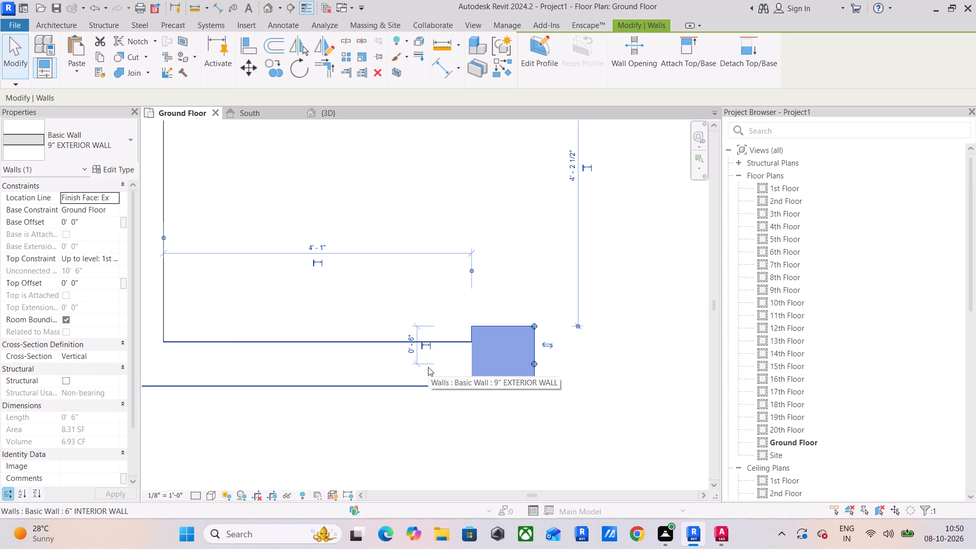
pyautogui.scroll(-3, 499, 301)
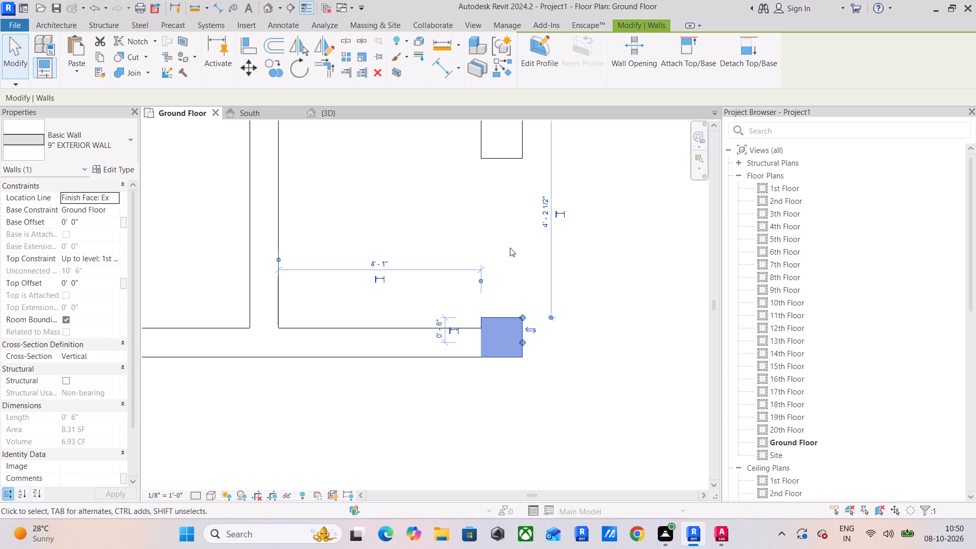
pyautogui.click(510, 248)
pyautogui.moveTo(510, 248); pyautogui.dragTo(497, 349, button='middle')
pyautogui.click(493, 256)
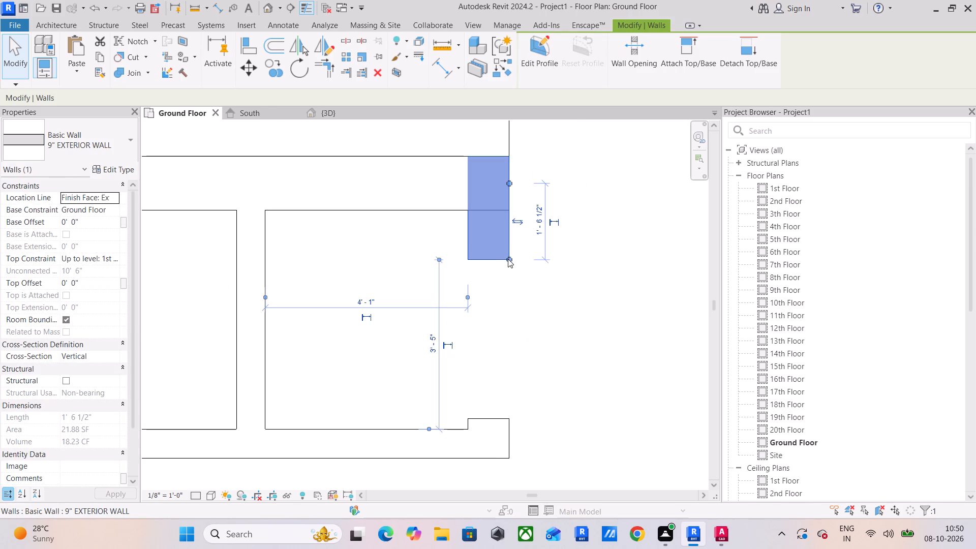
pyautogui.moveTo(508, 259); pyautogui.dragTo(508, 219)
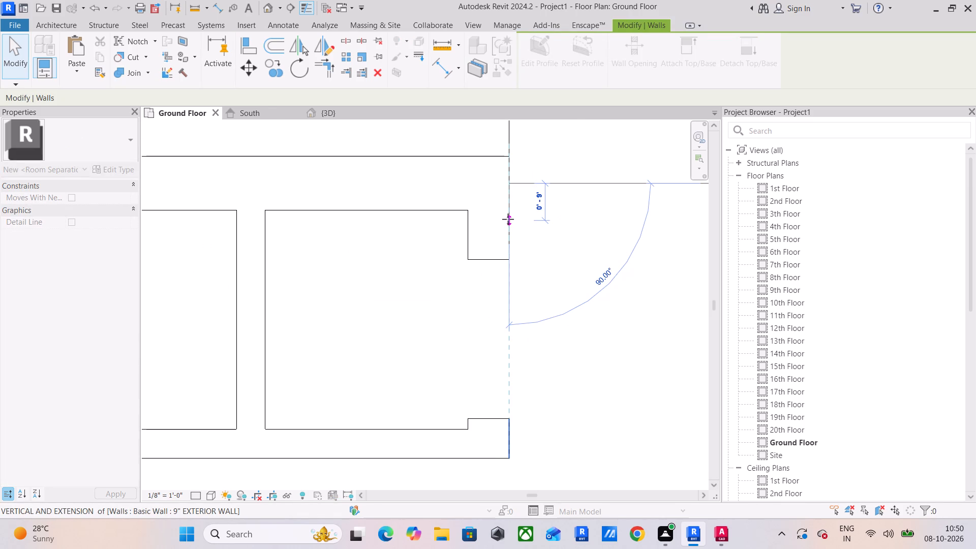
pyautogui.moveTo(508, 219); pyautogui.dragTo(508, 227)
pyautogui.moveTo(508, 227); pyautogui.dragTo(508, 220)
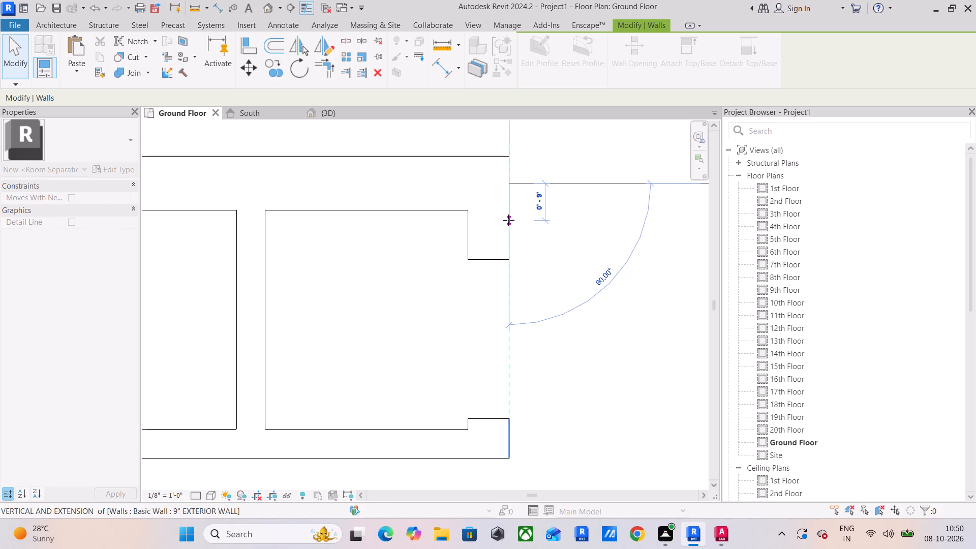
pyautogui.moveTo(508, 220); pyautogui.dragTo(509, 223)
pyautogui.press('Escape')
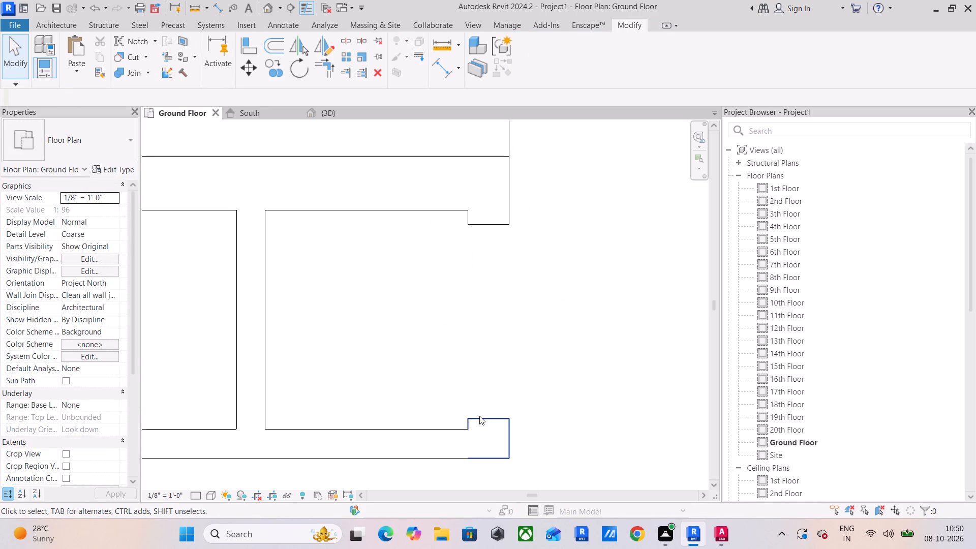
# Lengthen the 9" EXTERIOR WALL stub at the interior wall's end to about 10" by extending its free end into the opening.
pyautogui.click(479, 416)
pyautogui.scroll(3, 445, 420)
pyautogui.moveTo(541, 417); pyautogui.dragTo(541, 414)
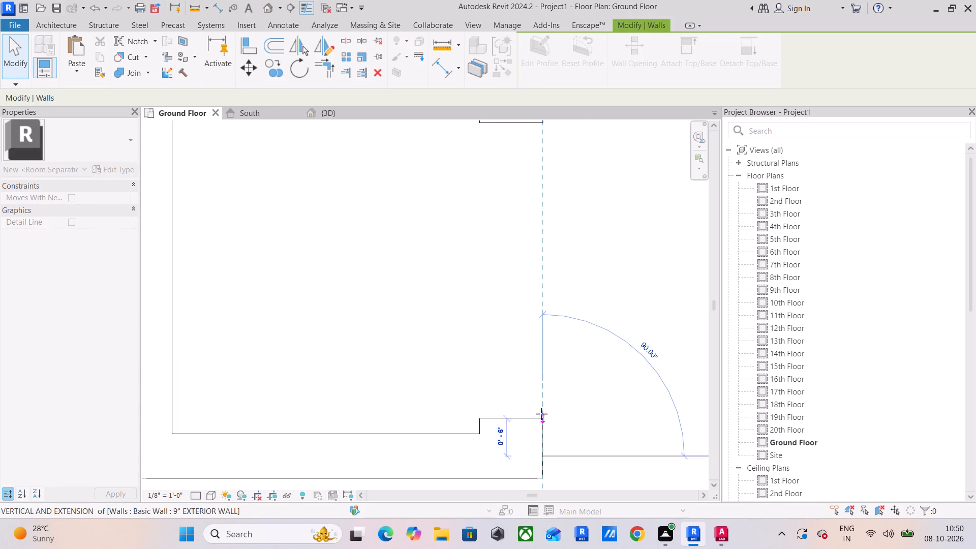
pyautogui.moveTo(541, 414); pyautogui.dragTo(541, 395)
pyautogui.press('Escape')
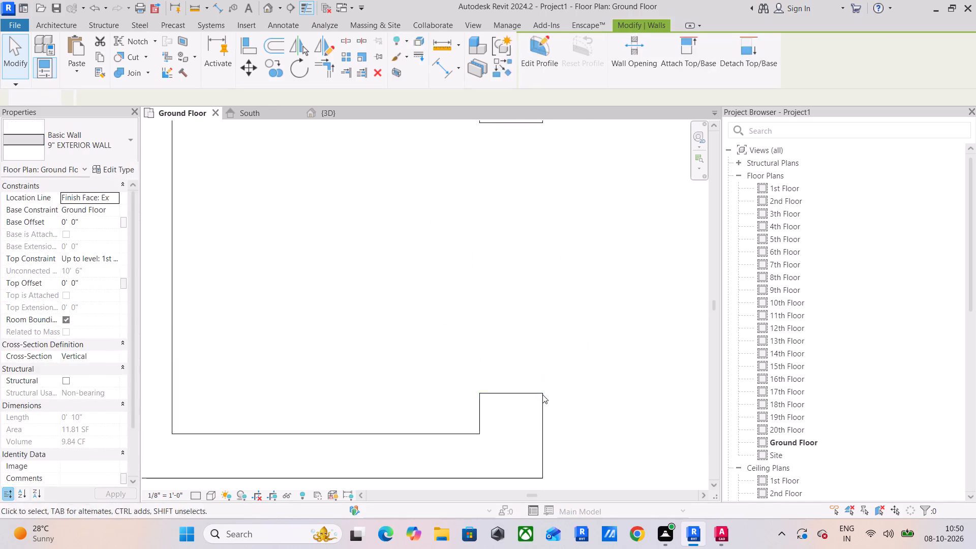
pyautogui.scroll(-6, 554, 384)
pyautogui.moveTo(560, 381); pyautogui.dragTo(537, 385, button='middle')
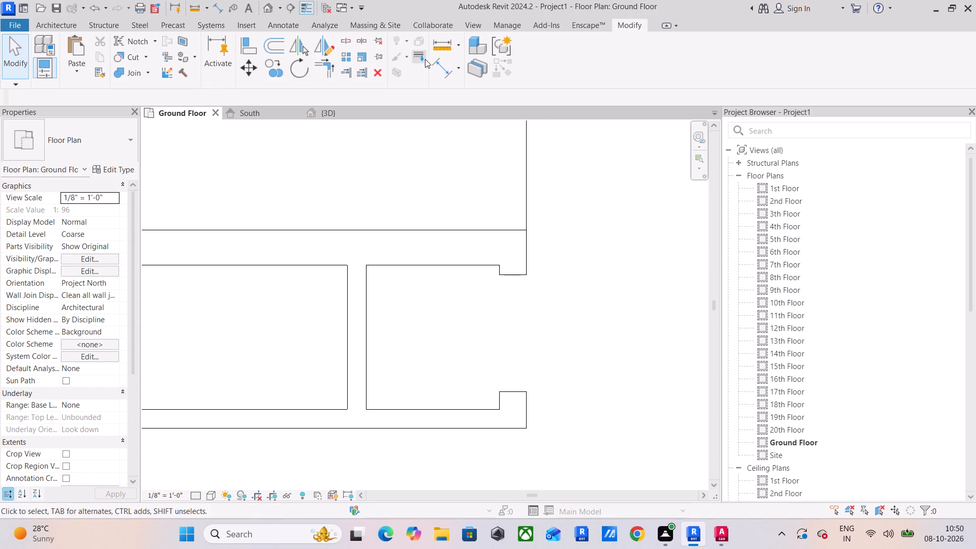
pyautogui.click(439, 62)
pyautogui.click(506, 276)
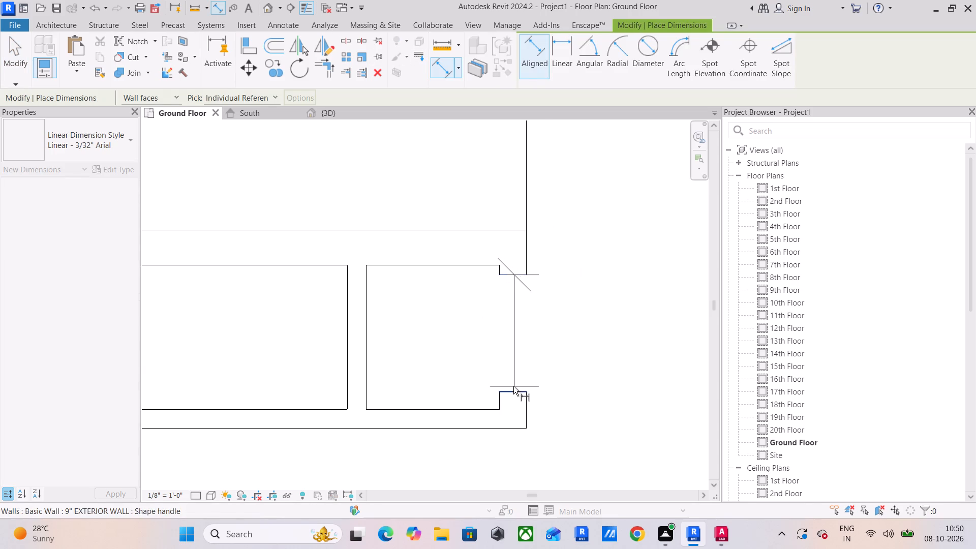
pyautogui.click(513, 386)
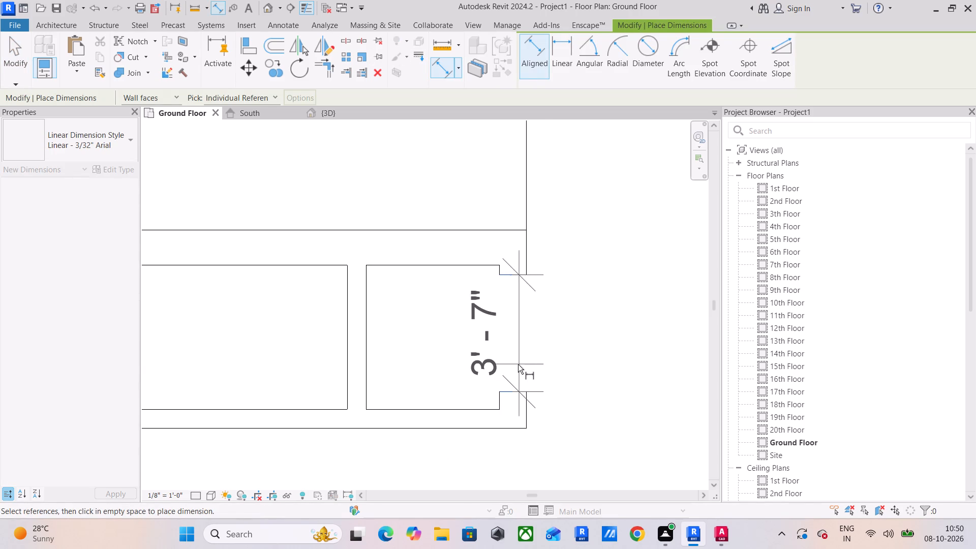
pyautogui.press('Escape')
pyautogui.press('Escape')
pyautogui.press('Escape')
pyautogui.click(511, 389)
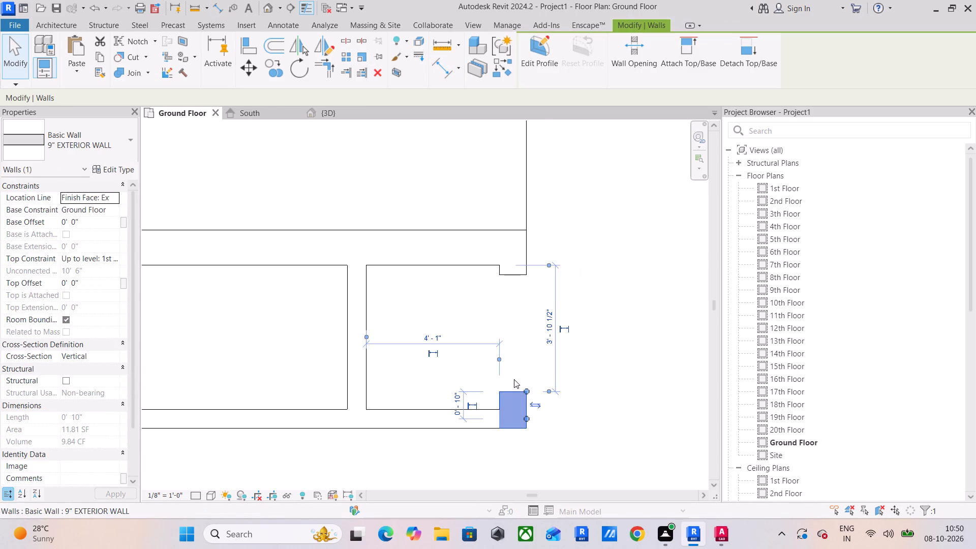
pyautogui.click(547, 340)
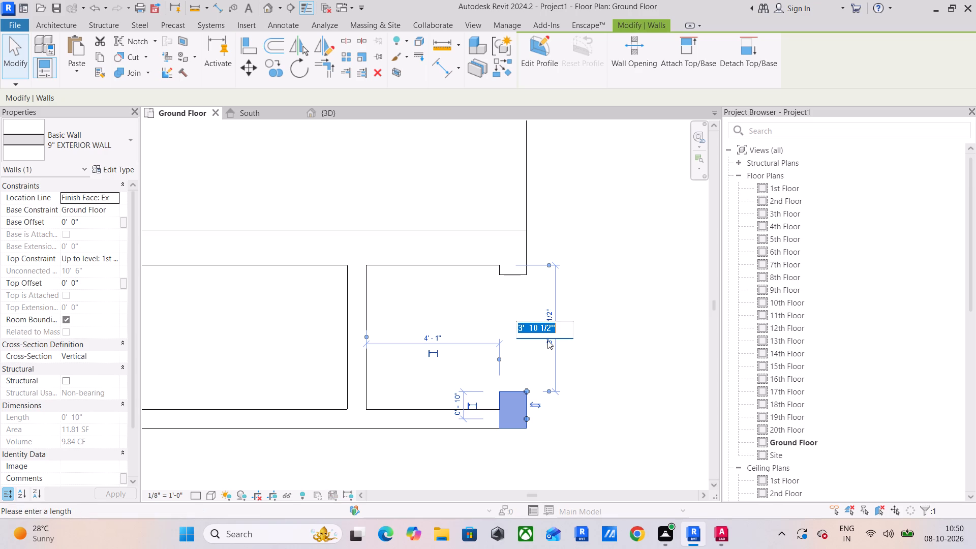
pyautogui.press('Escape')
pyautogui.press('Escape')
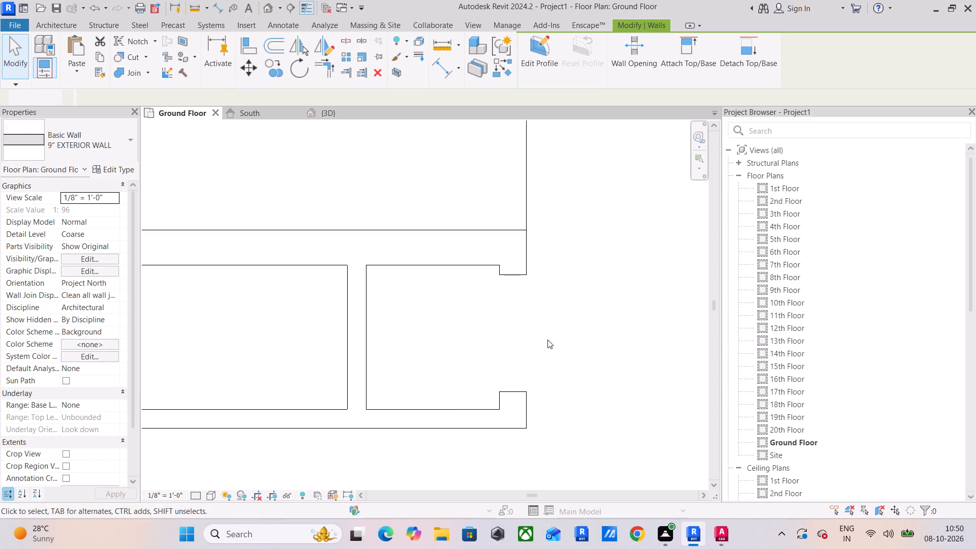
# Place an Aligned dimension across the third bay's end opening, between the facing ends of the two exterior-wall stubs.
pyautogui.click(443, 69)
pyautogui.click(510, 276)
pyautogui.click(513, 389)
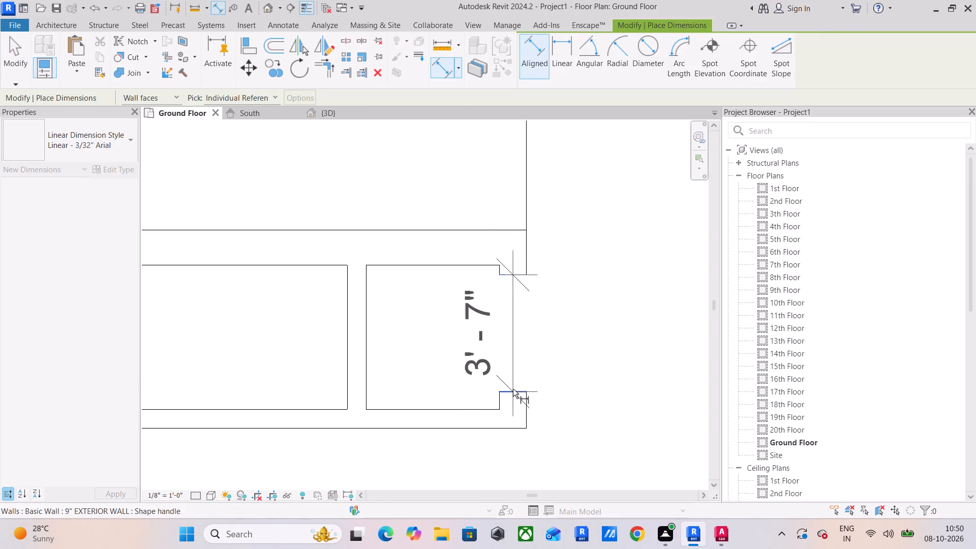
pyautogui.click(562, 384)
pyautogui.press('Escape')
pyautogui.press('Escape')
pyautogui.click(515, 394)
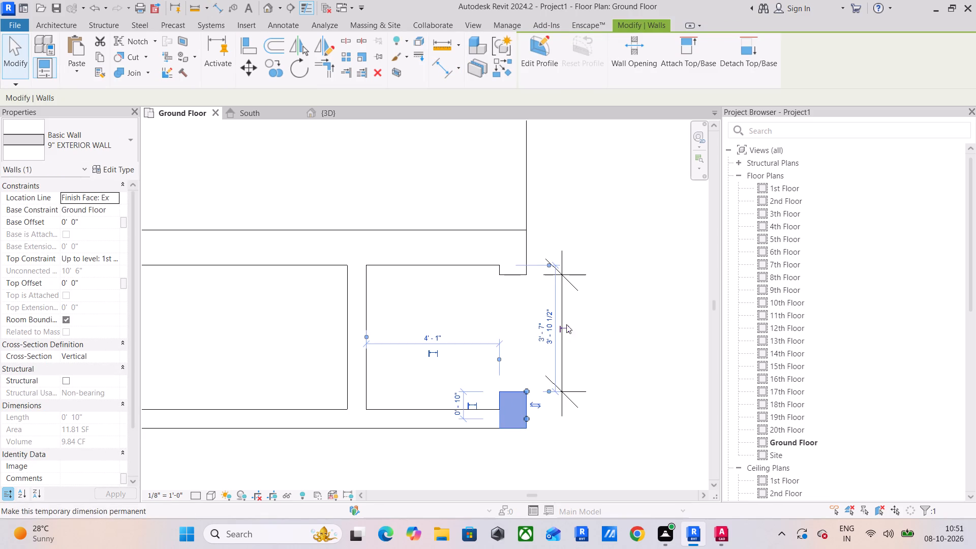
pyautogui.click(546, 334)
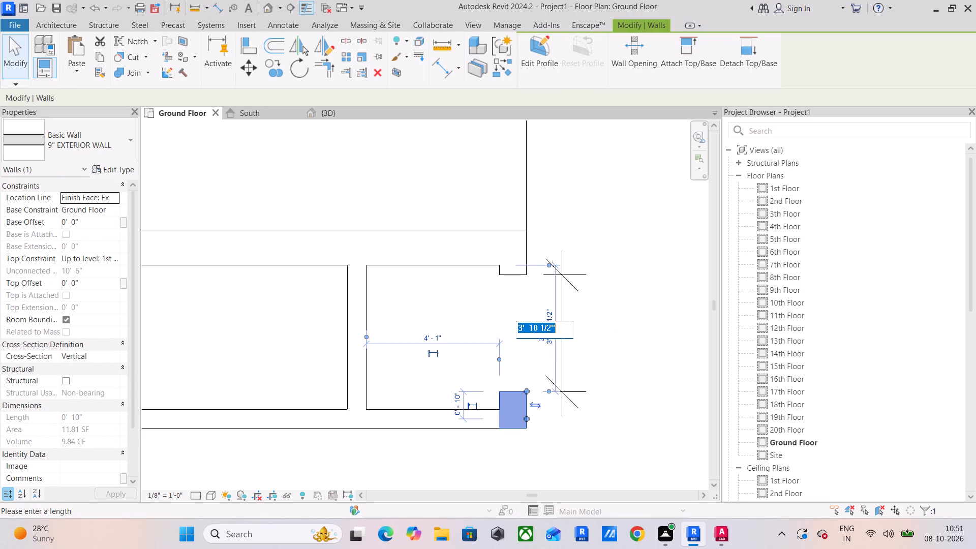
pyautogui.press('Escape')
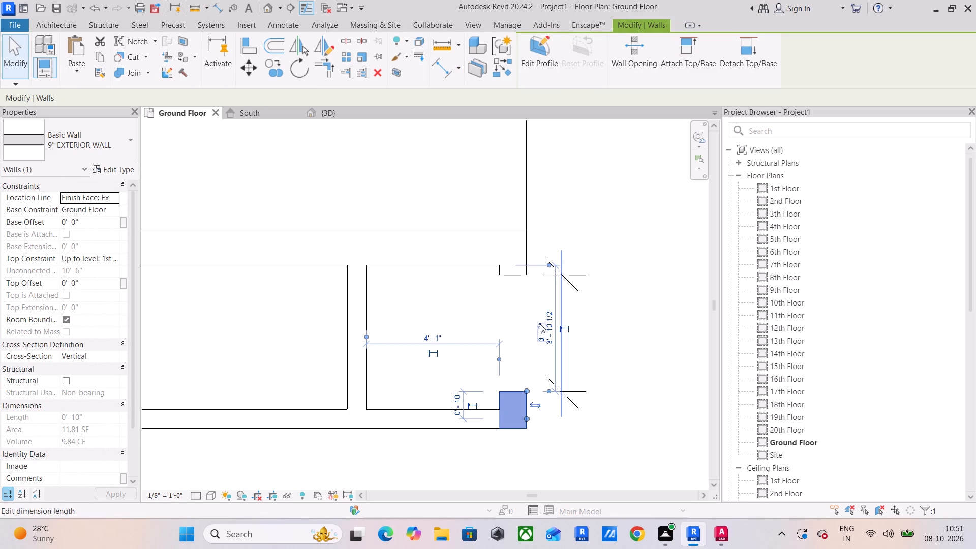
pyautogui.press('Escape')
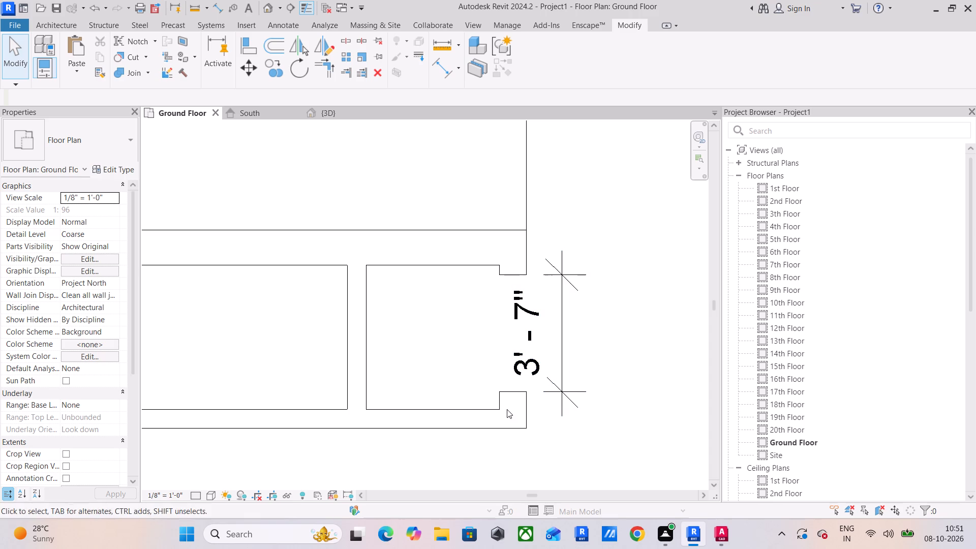
# Set the opening between the stub ends to 3' 9.5" by adjusting the interior wall's stub, with its temporary dimension referenced to the opposite stub's end.
pyautogui.click(512, 398)
pyautogui.scroll(4, 533, 245)
pyautogui.moveTo(561, 282); pyautogui.dragTo(514, 297)
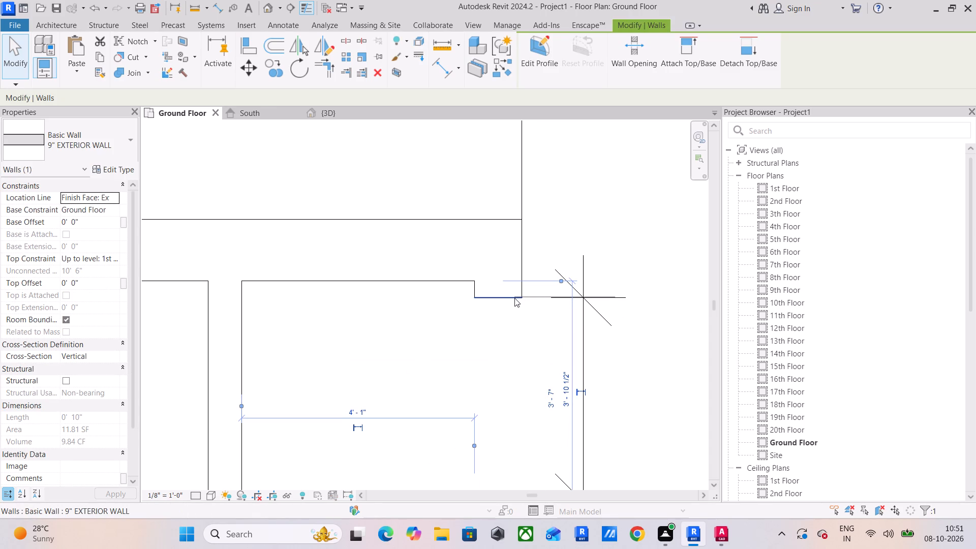
pyautogui.scroll(-3, 555, 304)
pyautogui.moveTo(555, 304); pyautogui.dragTo(531, 227, button='middle')
pyautogui.click(533, 292)
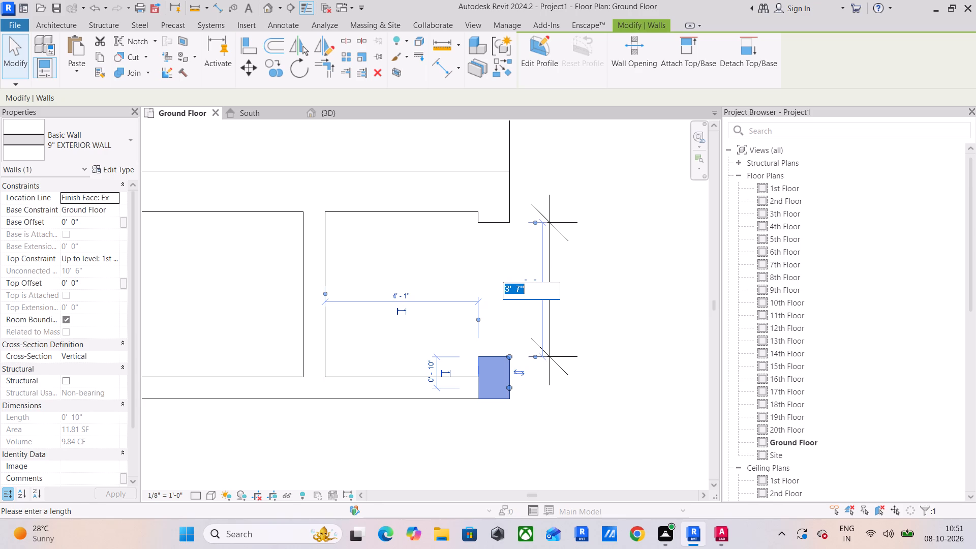
pyautogui.press('2')
pyautogui.press('BackSpace')
pyautogui.press('3')
pyautogui.press("'")
pyautogui.write('9.5"')
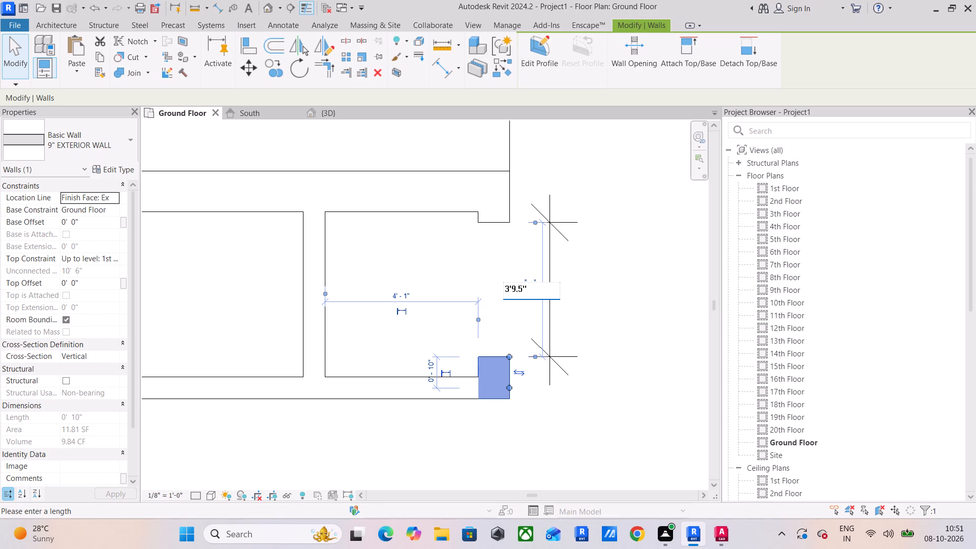
pyautogui.press('Return')
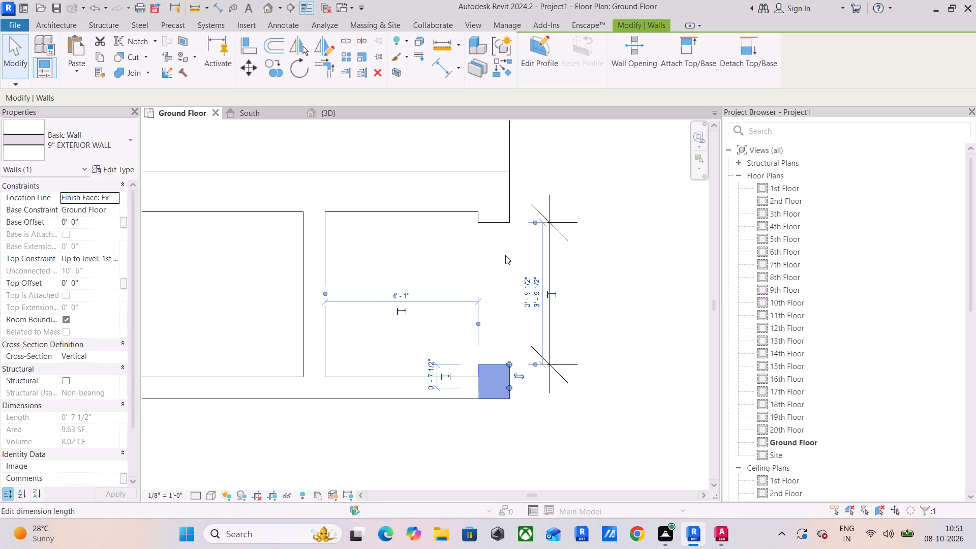
pyautogui.click(505, 255)
pyautogui.click(410, 266)
# Set the opening dimension between the two stub ends to 4' by adjusting the stub at the core's corner.
pyautogui.scroll(2, 470, 222)
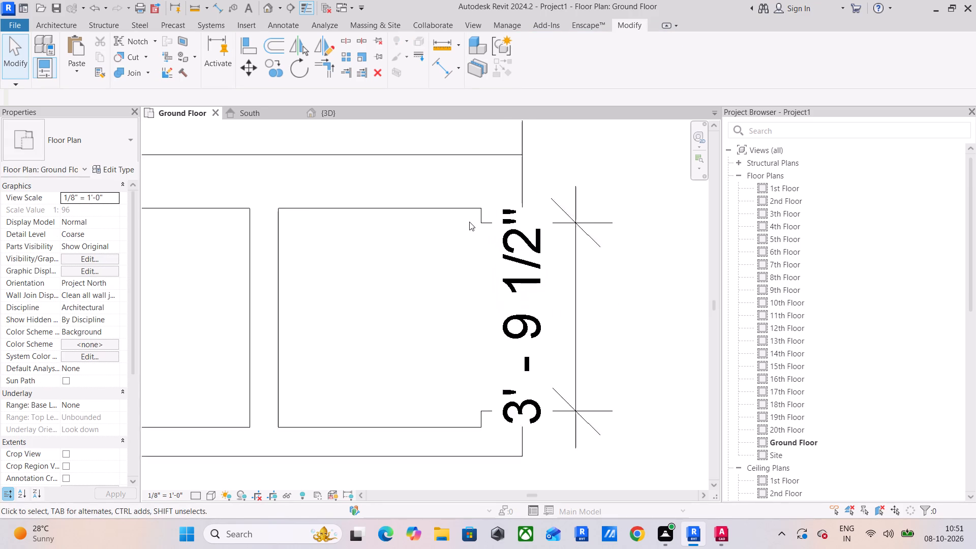
pyautogui.scroll(1, 469, 222)
pyautogui.click(483, 222)
pyautogui.click(564, 337)
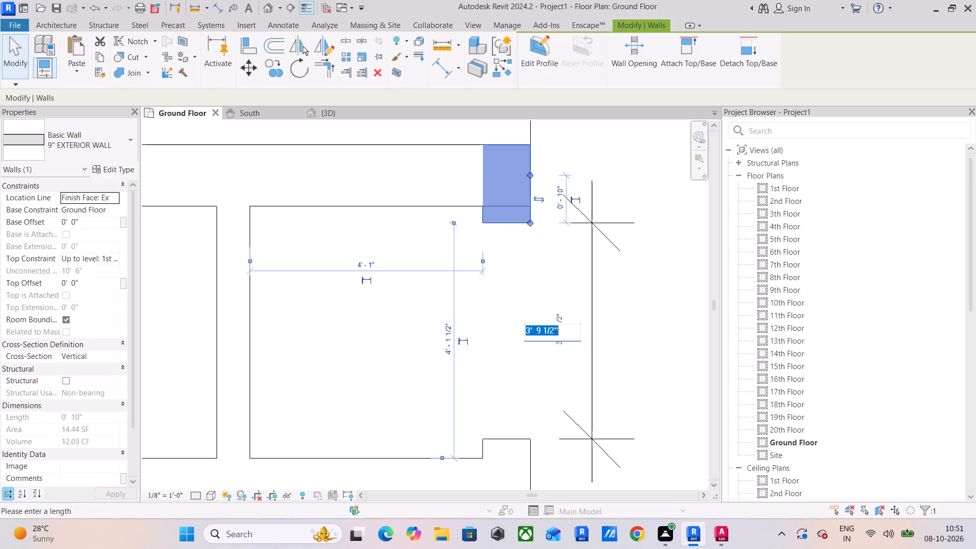
pyautogui.write("4'")
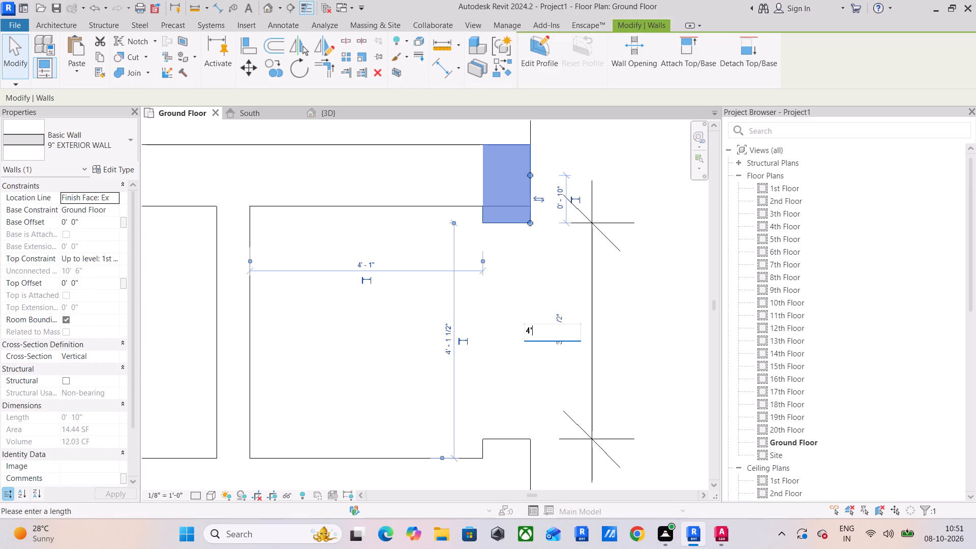
pyautogui.press('Return')
pyautogui.click(403, 353)
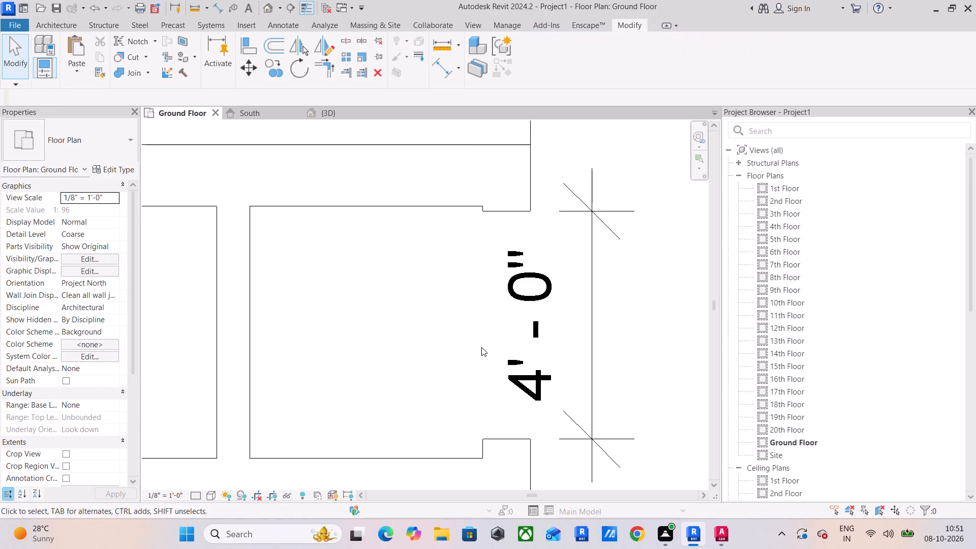
# Delete the Aligned dimension across the third bay's end opening.
pyautogui.scroll(-3, 501, 343)
pyautogui.moveTo(504, 342); pyautogui.dragTo(497, 280, button='middle')
pyautogui.click(548, 262)
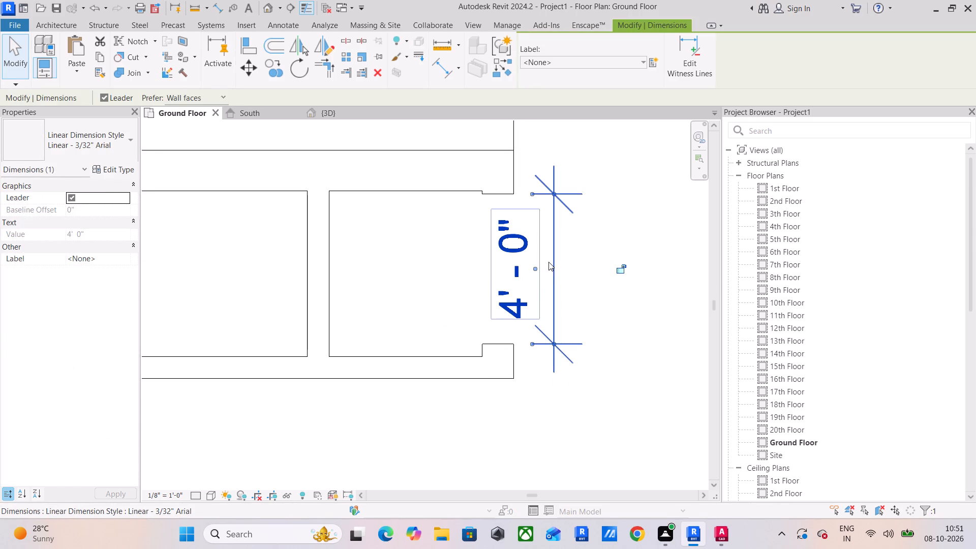
pyautogui.press('Delete')
pyautogui.scroll(-3, 547, 253)
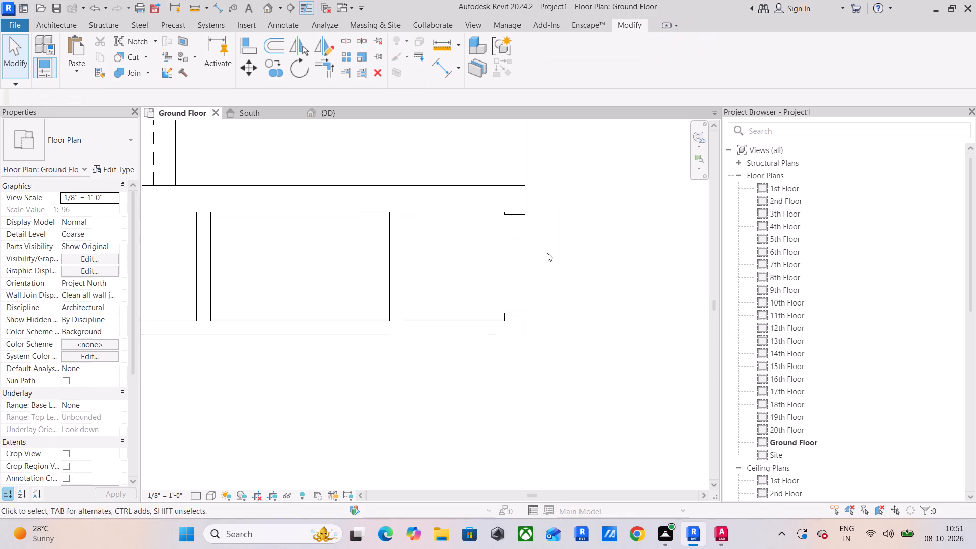
# Undo the recent opening-width adjustments to the two exterior-wall stubs at the third bay's end.
pyautogui.moveTo(547, 253); pyautogui.dragTo(507, 273, button='middle')
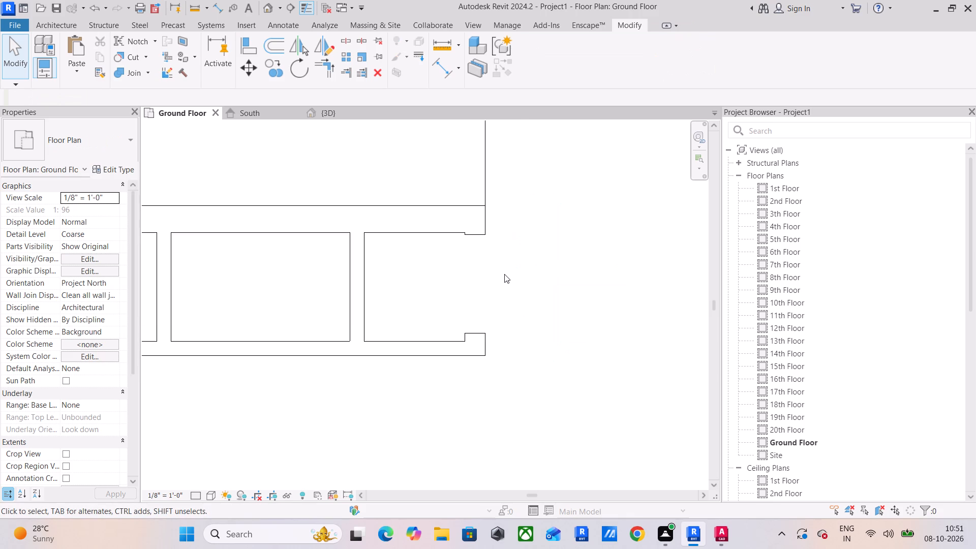
pyautogui.scroll(-3, 504, 274)
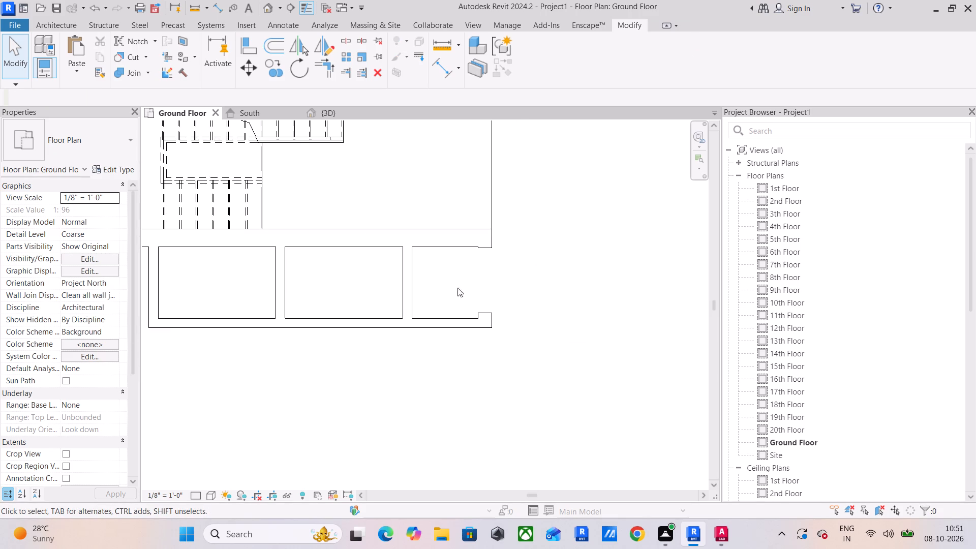
pyautogui.scroll(4, 478, 290)
pyautogui.click(497, 215)
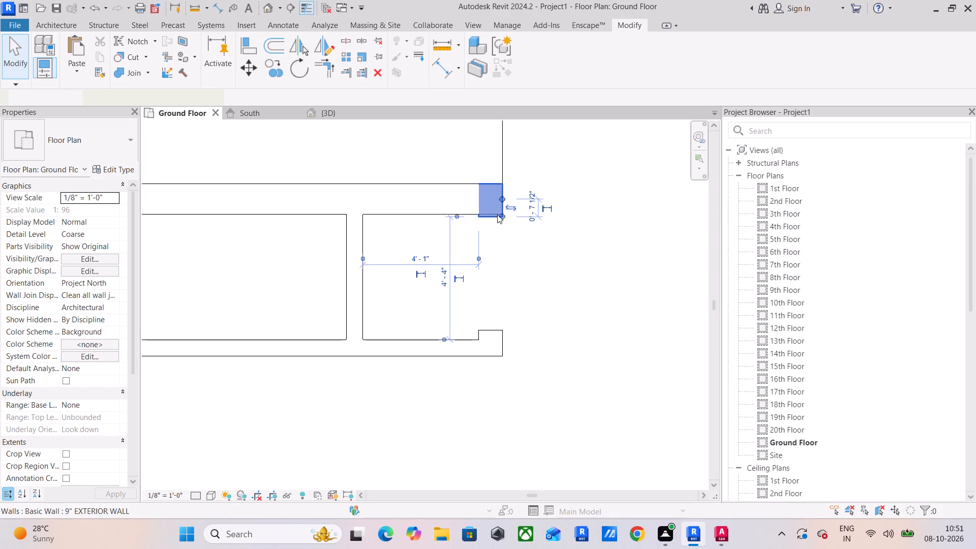
pyautogui.scroll(4, 506, 220)
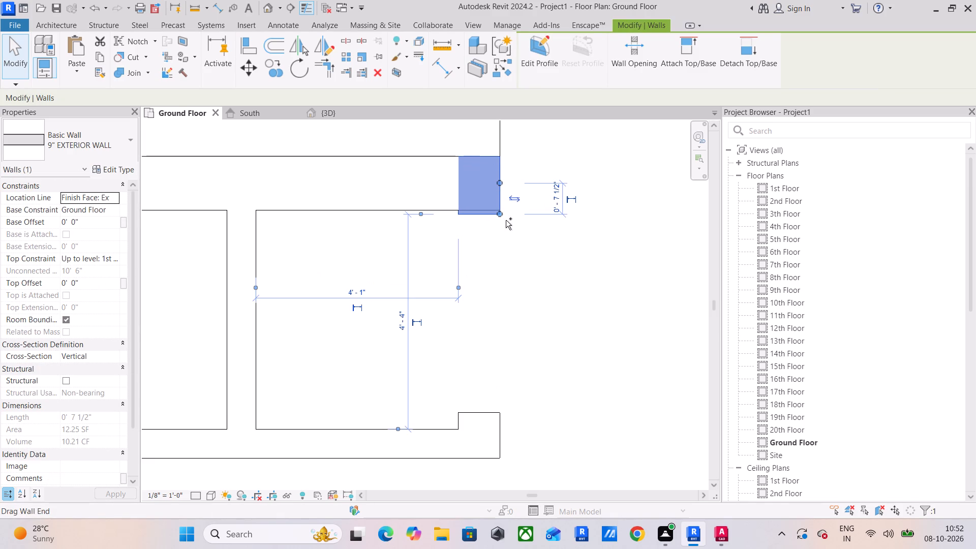
pyautogui.hotkey('ctrl', 'z')
pyautogui.hotkey('ctrl', 'z')
pyautogui.hotkey('ctrl', 'z')
pyautogui.hotkey('ctrl', 'z')
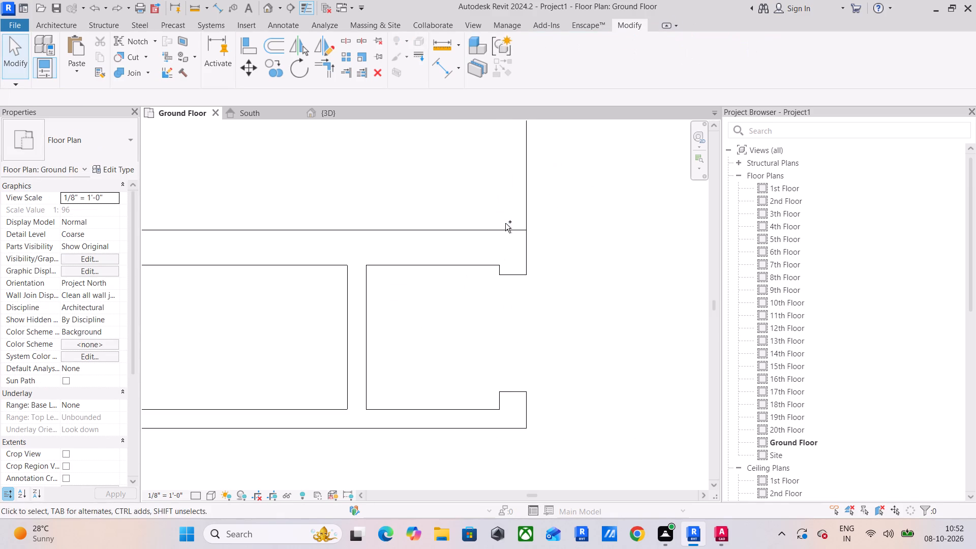
pyautogui.hotkey('ctrl', 'z')
pyautogui.hotkey('ctrl', 'z')
pyautogui.hotkey('ctrl', 'z')
# Measure the third bay's end opening between the facing stub ends with an Aligned dimension, without placing it.
pyautogui.scroll(-6, 505, 225)
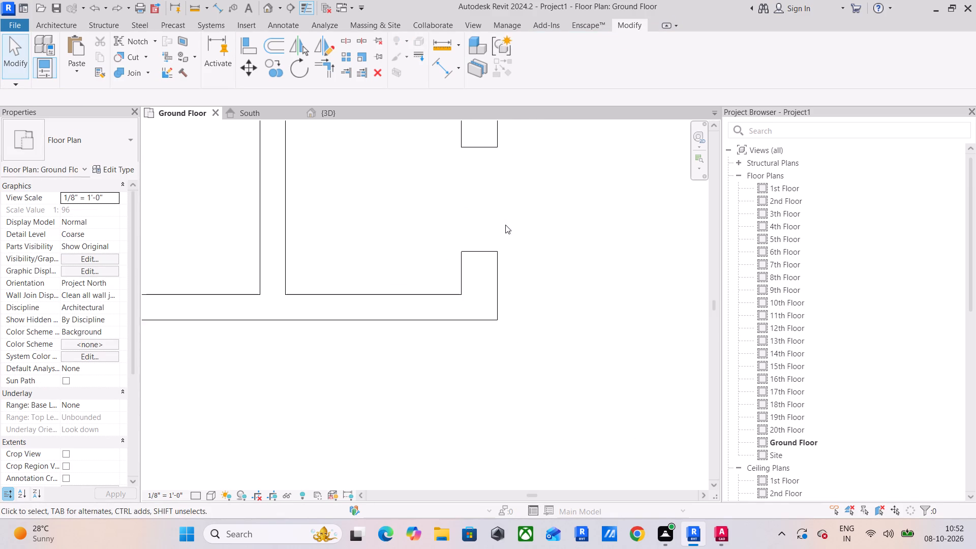
pyautogui.scroll(-2, 505, 225)
pyautogui.moveTo(511, 227); pyautogui.dragTo(452, 306, button='middle')
pyautogui.scroll(-1, 452, 306)
pyautogui.scroll(2, 440, 270)
pyautogui.moveTo(447, 275); pyautogui.dragTo(505, 279, button='middle')
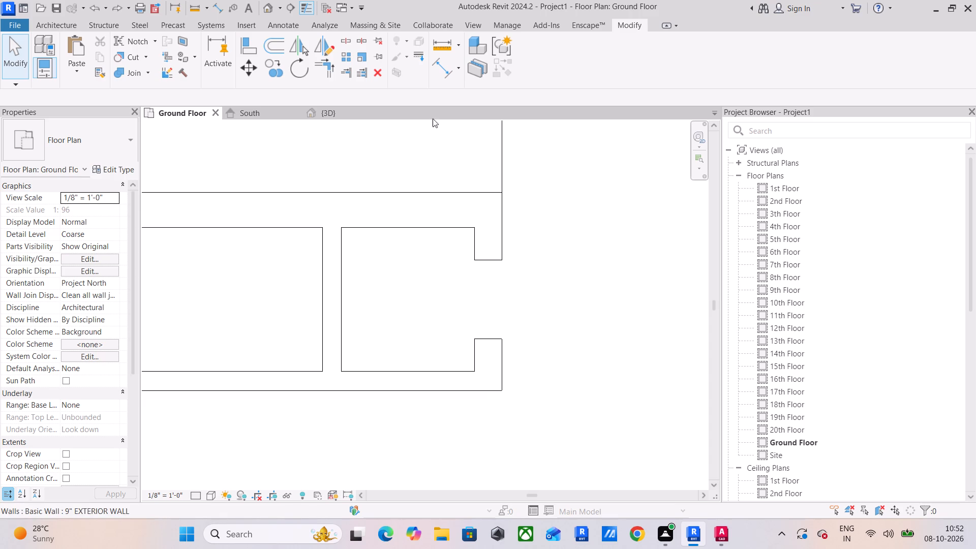
pyautogui.moveTo(438, 60); pyautogui.dragTo(439, 67)
pyautogui.click(485, 259)
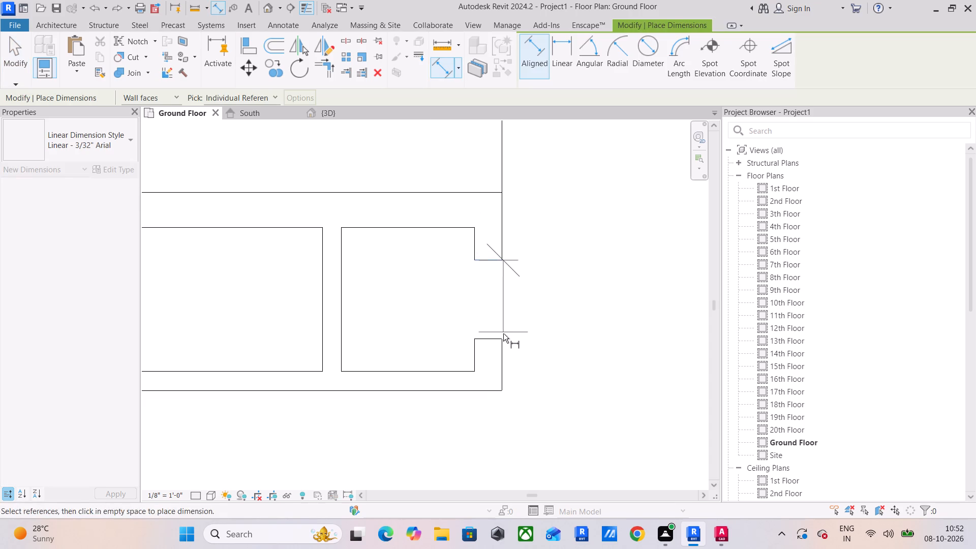
pyautogui.click(497, 340)
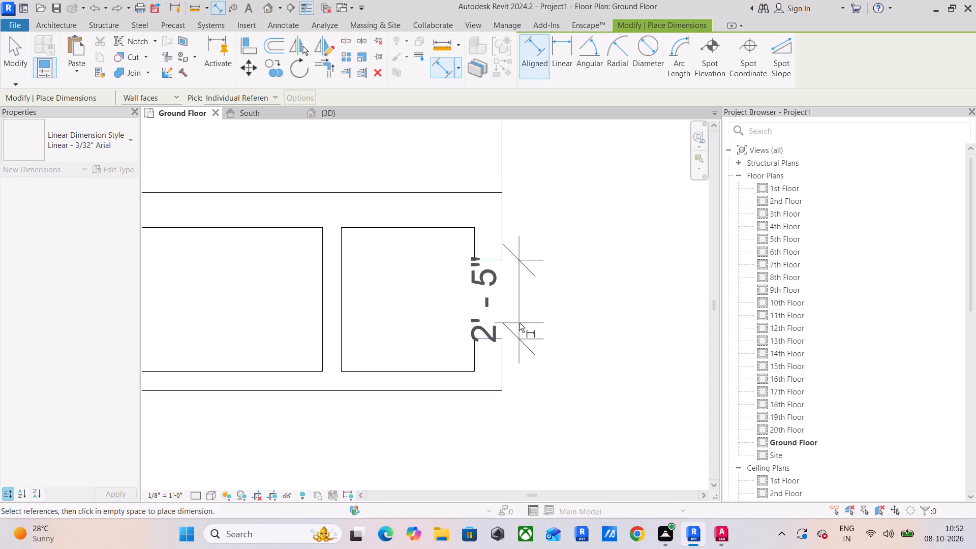
pyautogui.press('Escape')
pyautogui.press('Escape')
pyautogui.press('Escape')
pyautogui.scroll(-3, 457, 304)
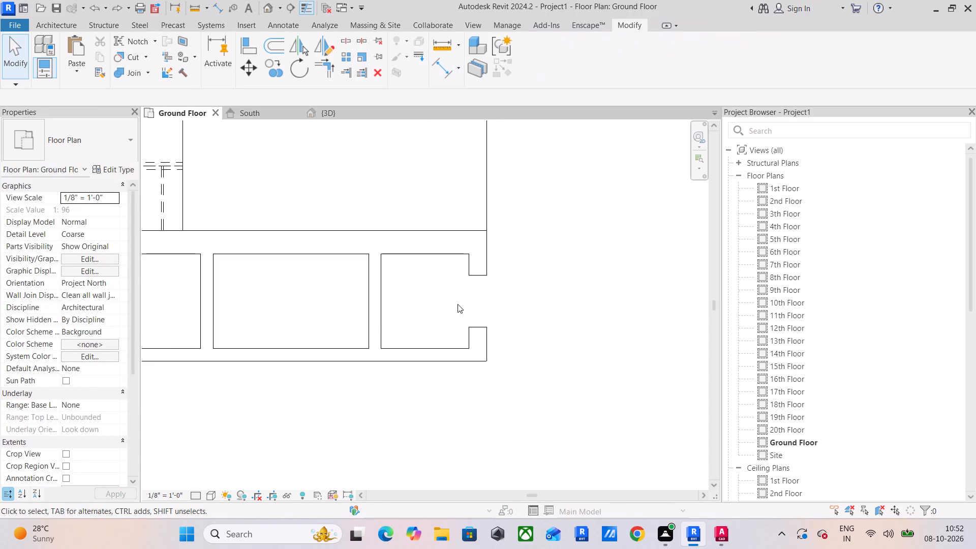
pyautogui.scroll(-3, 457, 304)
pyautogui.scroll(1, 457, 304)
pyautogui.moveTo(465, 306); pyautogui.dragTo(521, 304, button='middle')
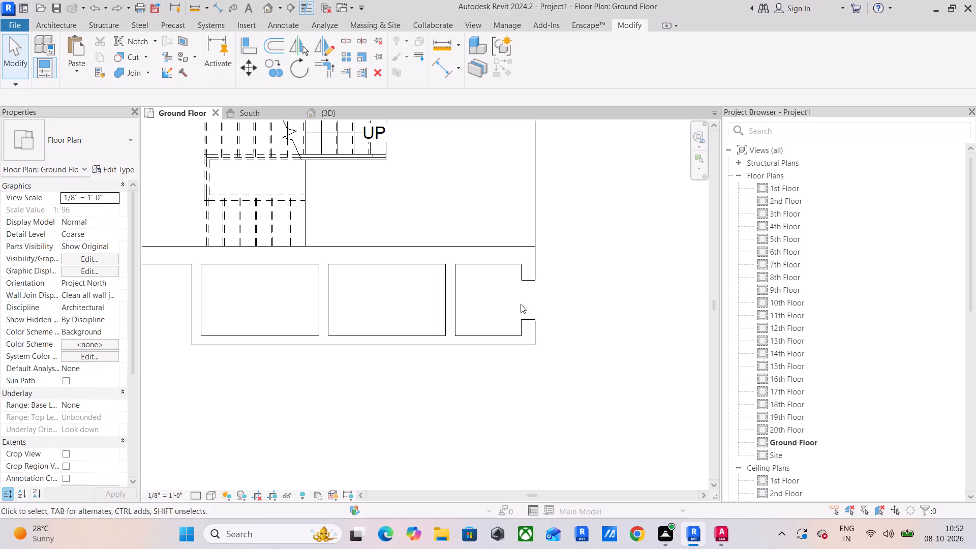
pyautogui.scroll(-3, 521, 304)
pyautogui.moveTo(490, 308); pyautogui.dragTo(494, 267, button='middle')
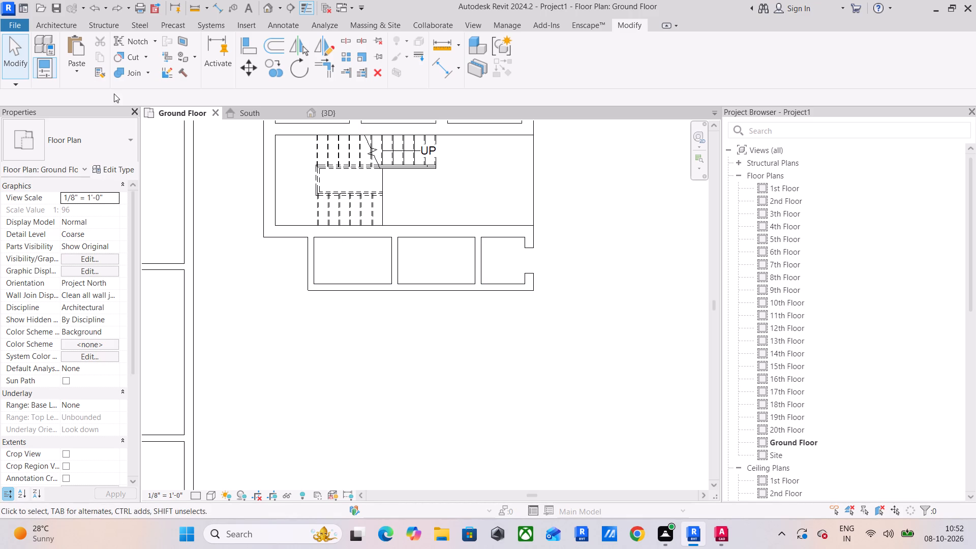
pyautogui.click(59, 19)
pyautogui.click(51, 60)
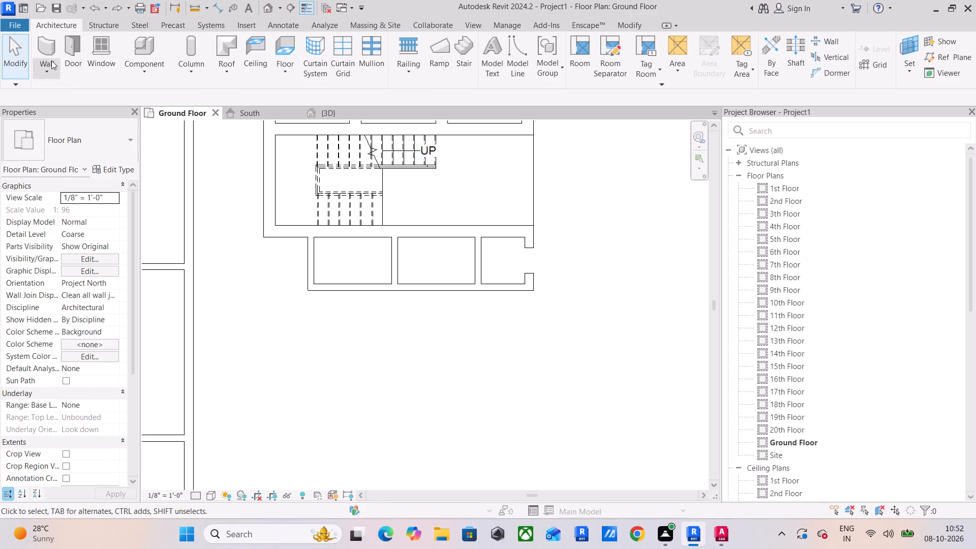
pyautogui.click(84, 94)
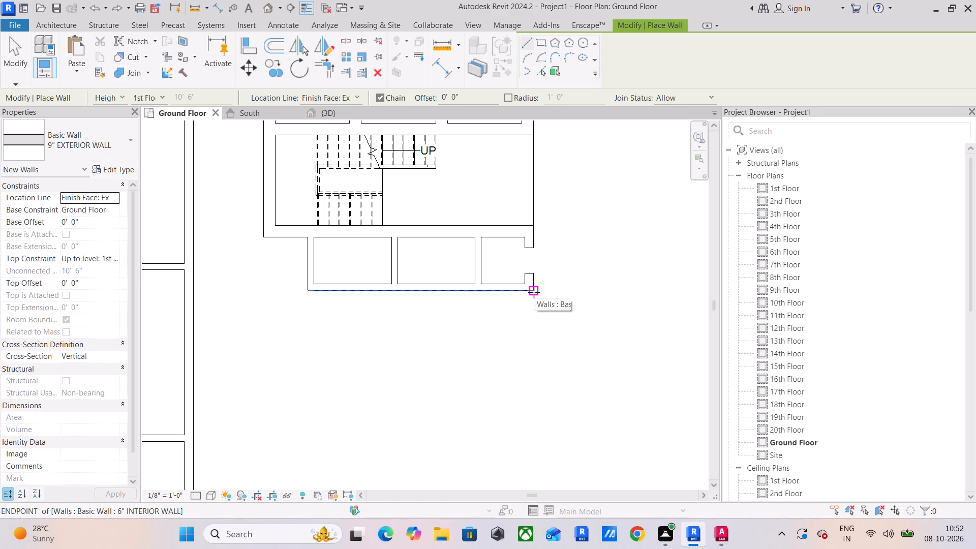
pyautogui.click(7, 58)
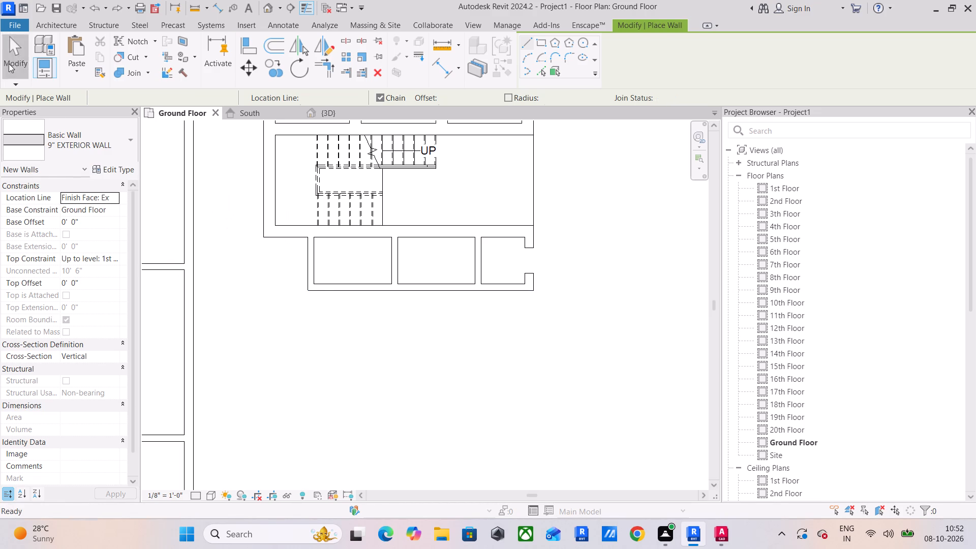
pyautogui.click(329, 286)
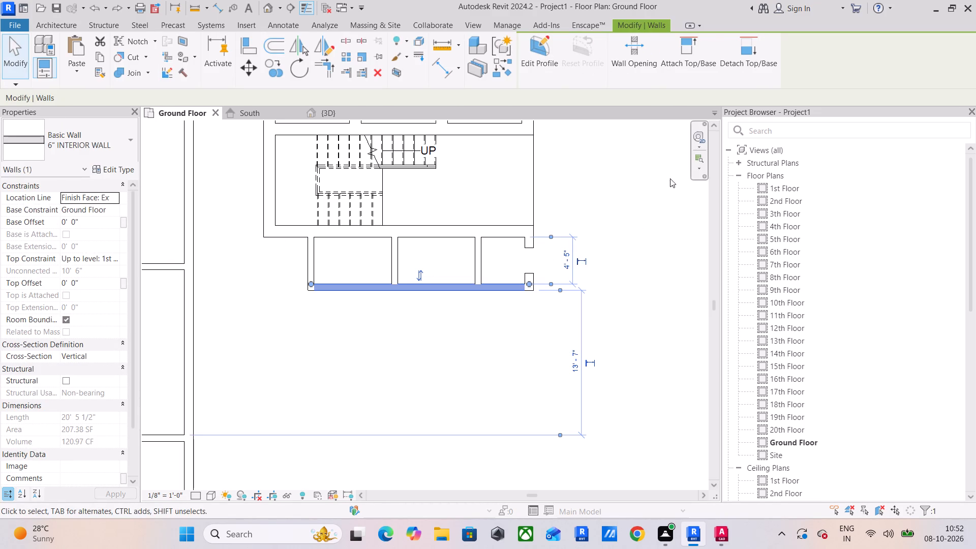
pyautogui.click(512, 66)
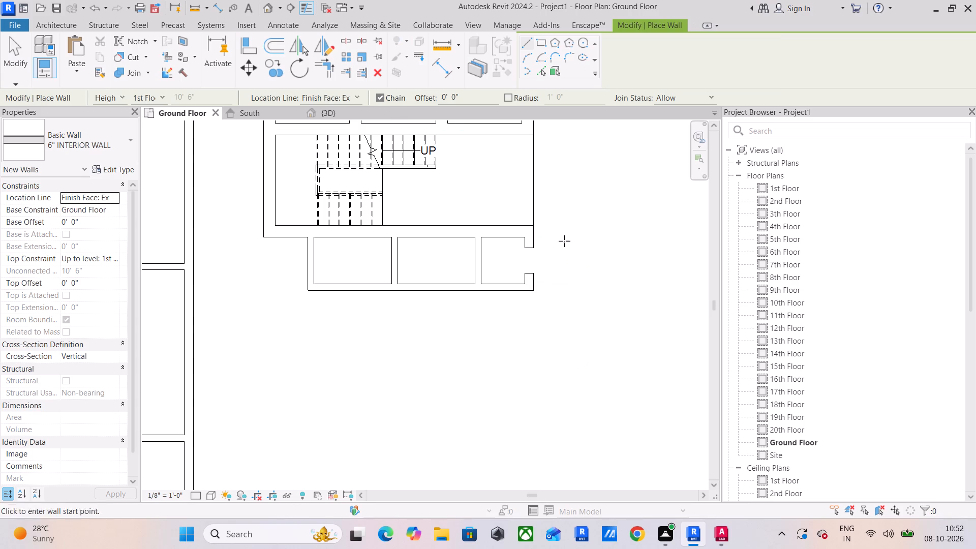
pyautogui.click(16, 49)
# Change the long outer wall of the three-bay row below the stair core from 6" interior to the 9" EXTERIOR WALL type.
pyautogui.click(352, 287)
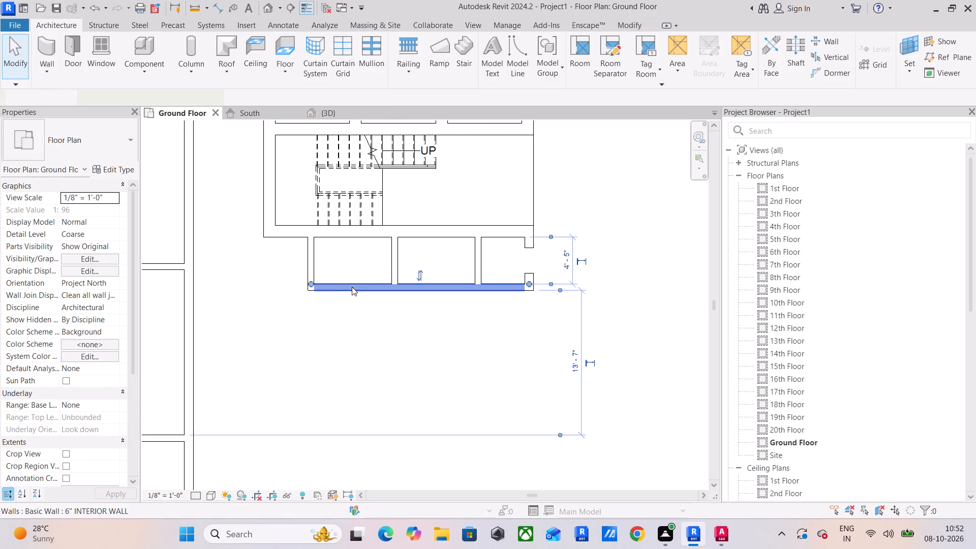
pyautogui.click(75, 127)
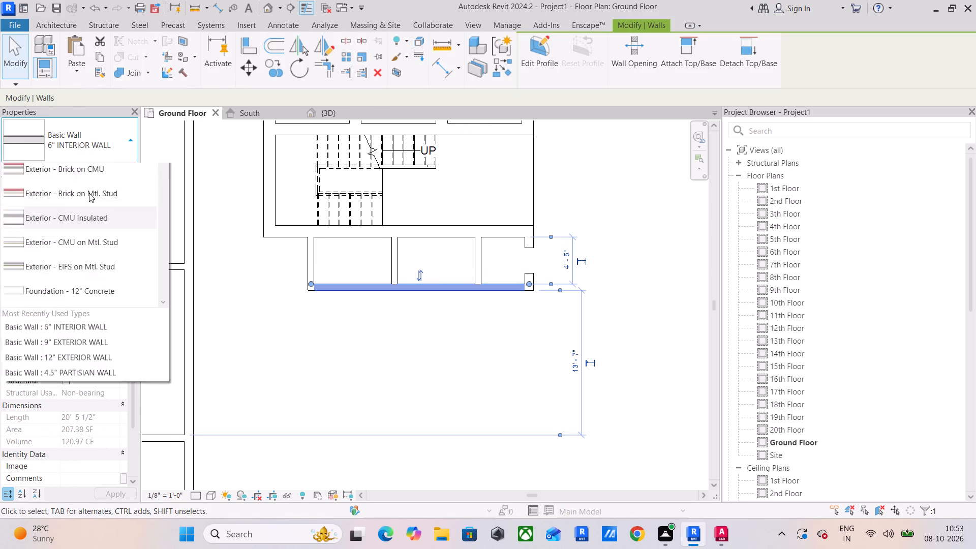
pyautogui.scroll(2, 82, 226)
pyautogui.click(82, 251)
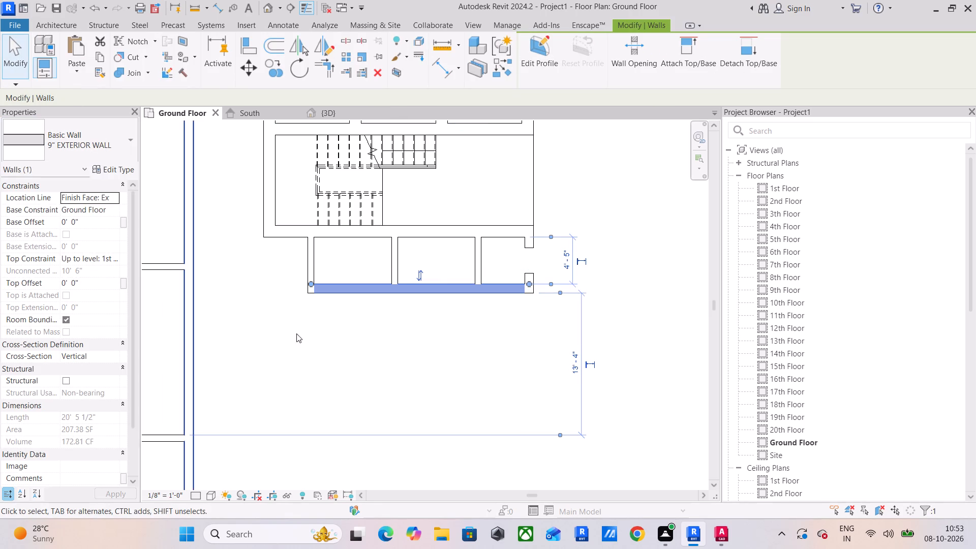
pyautogui.click(326, 340)
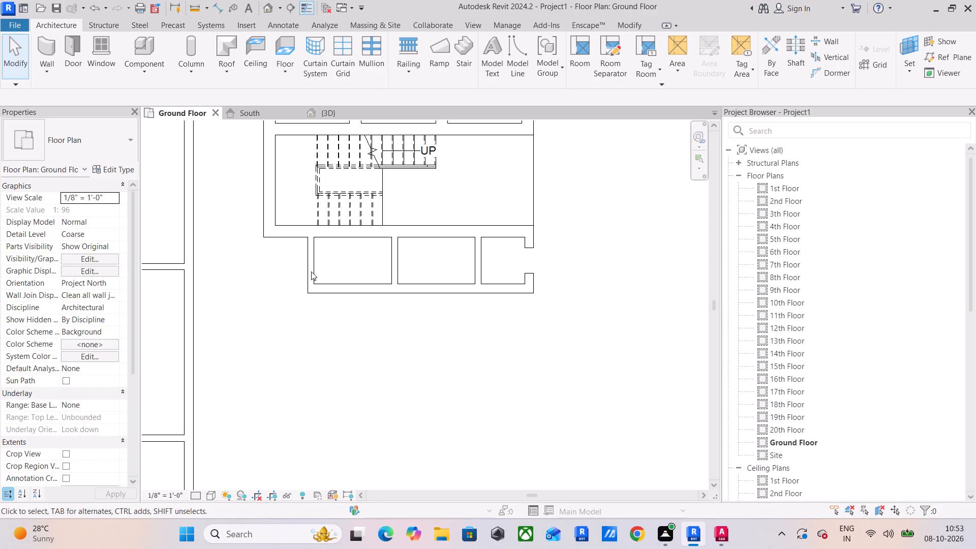
# Change the closed-end wall of the first bay, opposite the end opening, to the 9" EXTERIOR WALL type.
pyautogui.scroll(1, 307, 265)
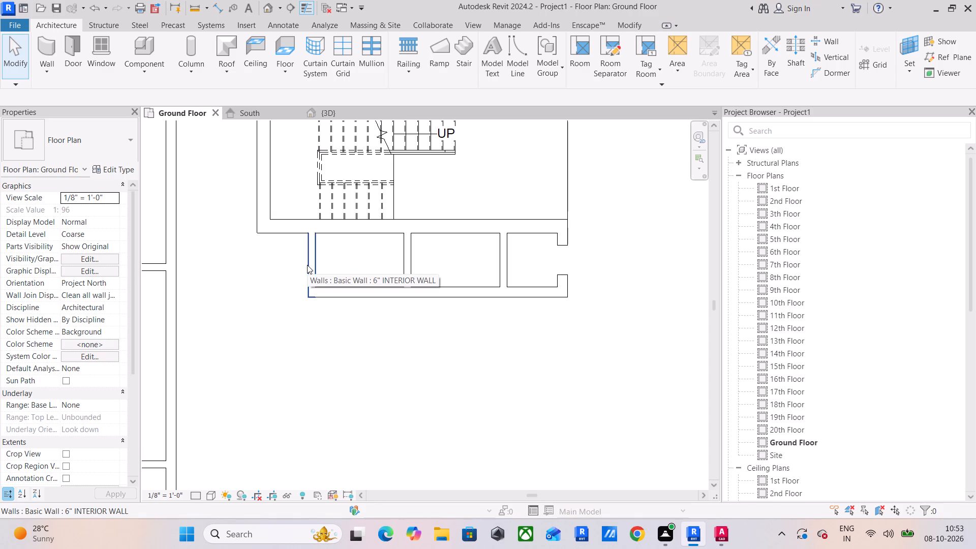
pyautogui.scroll(4, 311, 253)
pyautogui.click(311, 253)
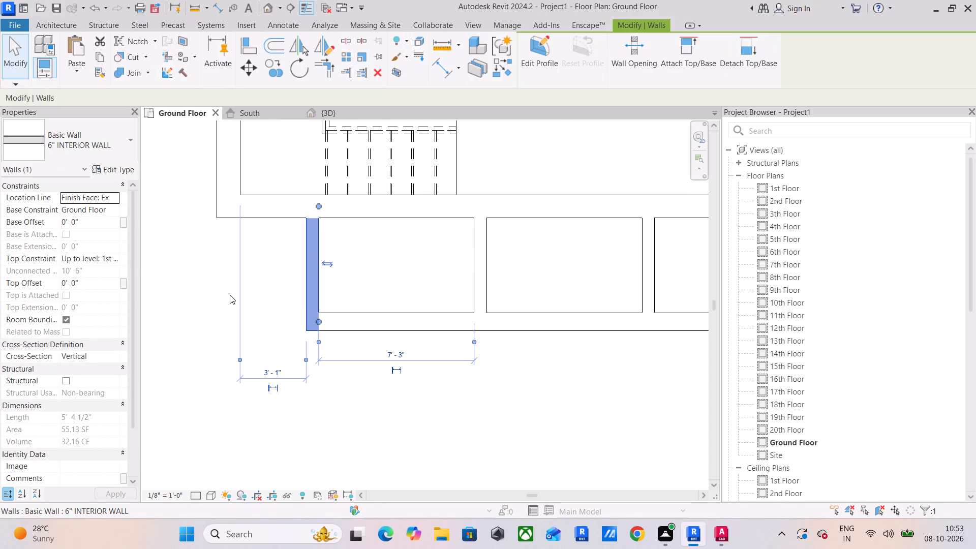
pyautogui.click(74, 146)
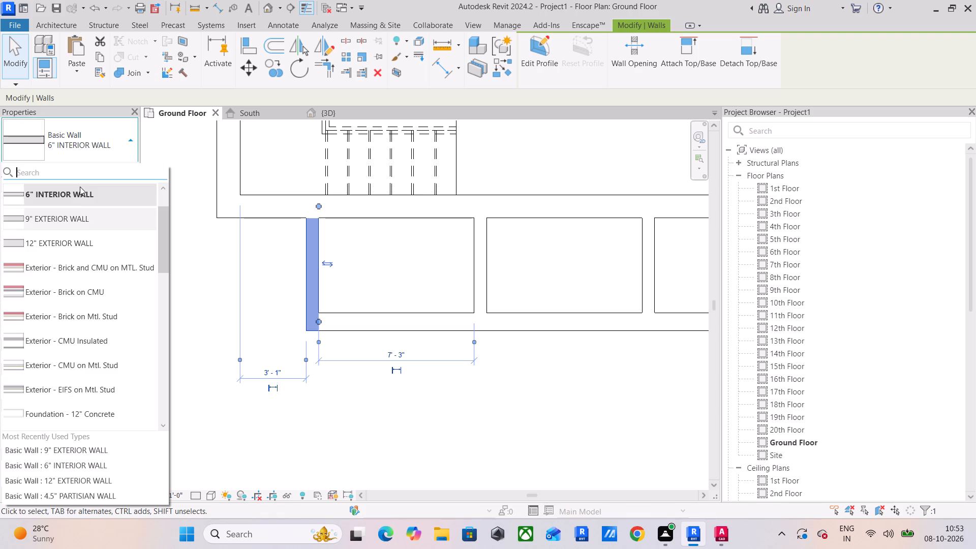
pyautogui.click(84, 220)
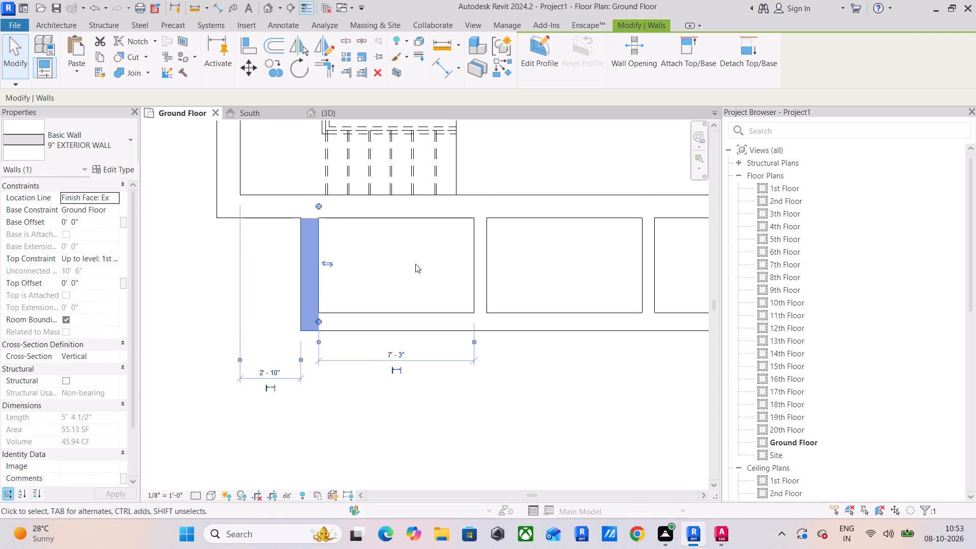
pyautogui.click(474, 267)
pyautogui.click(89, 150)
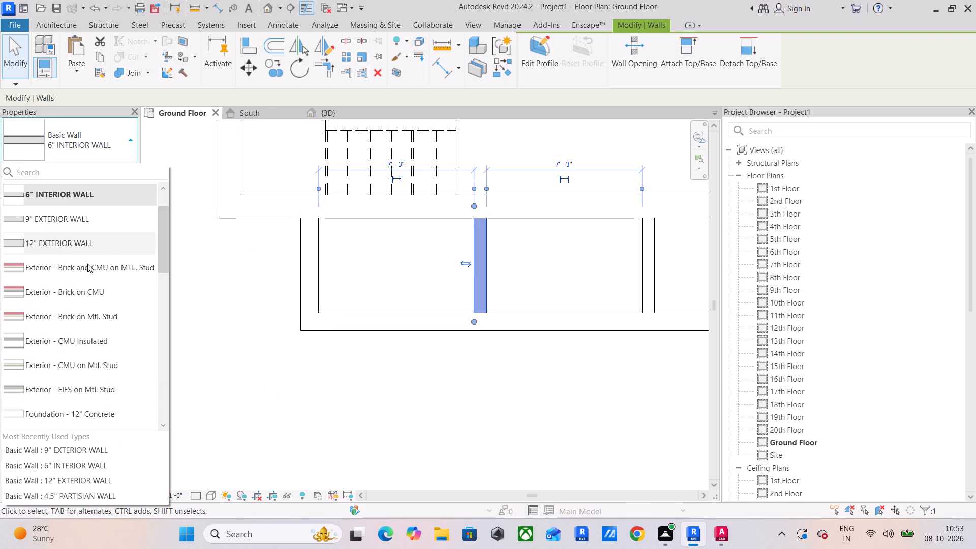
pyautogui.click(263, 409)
# Check the wall types of the bay row's long outer wall and the partition between the first two bays.
pyautogui.scroll(-4, 310, 390)
pyautogui.moveTo(328, 386); pyautogui.dragTo(135, 374, button='middle')
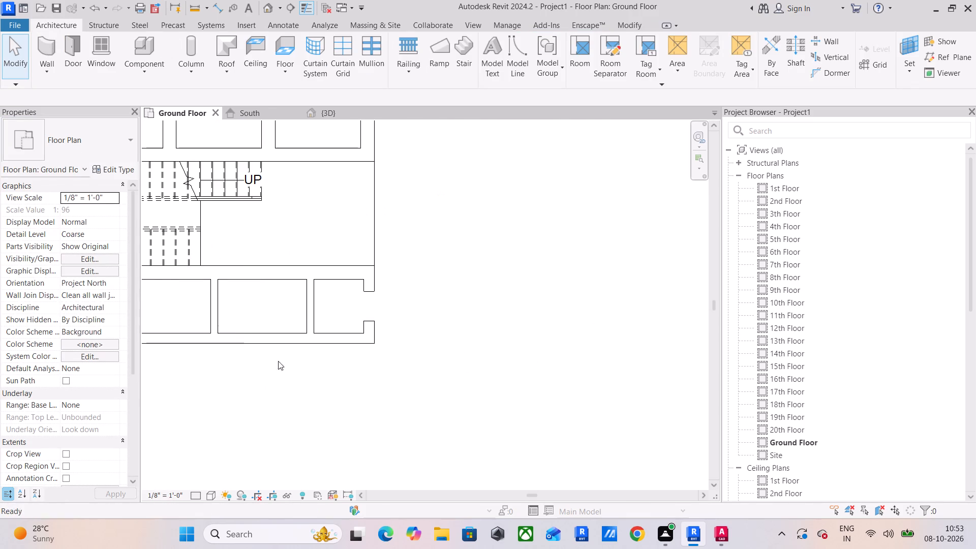
pyautogui.moveTo(333, 348); pyautogui.dragTo(436, 338, button='middle')
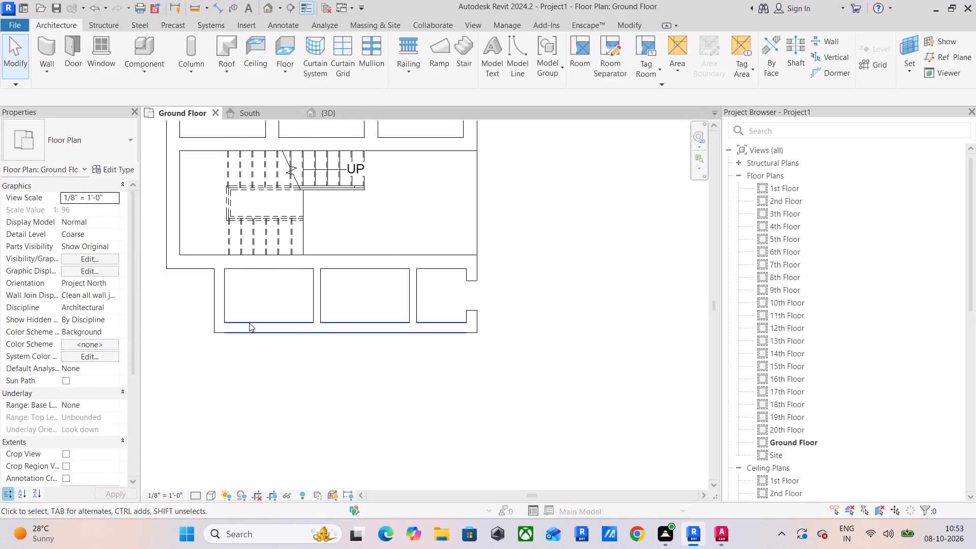
pyautogui.scroll(2, 277, 317)
pyautogui.click(272, 326)
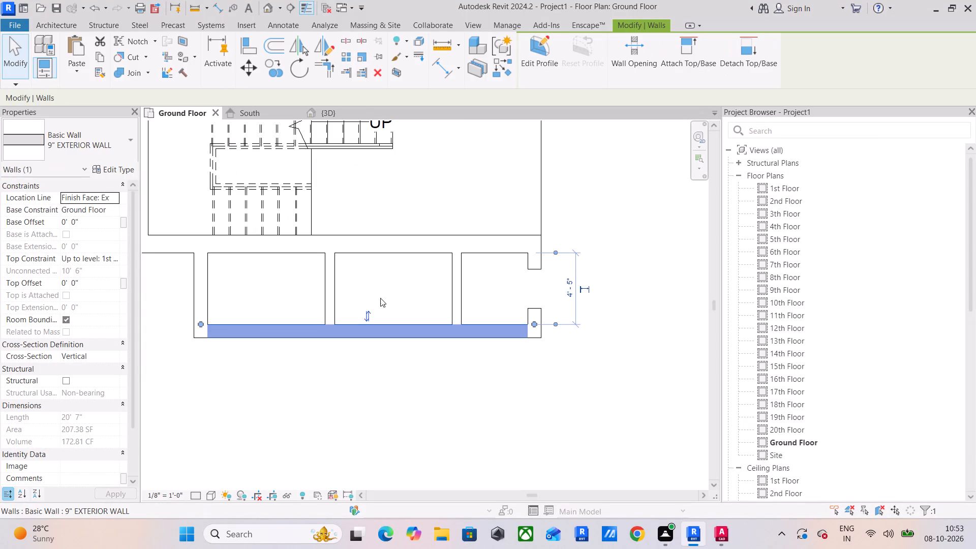
pyautogui.click(398, 280)
pyautogui.click(338, 280)
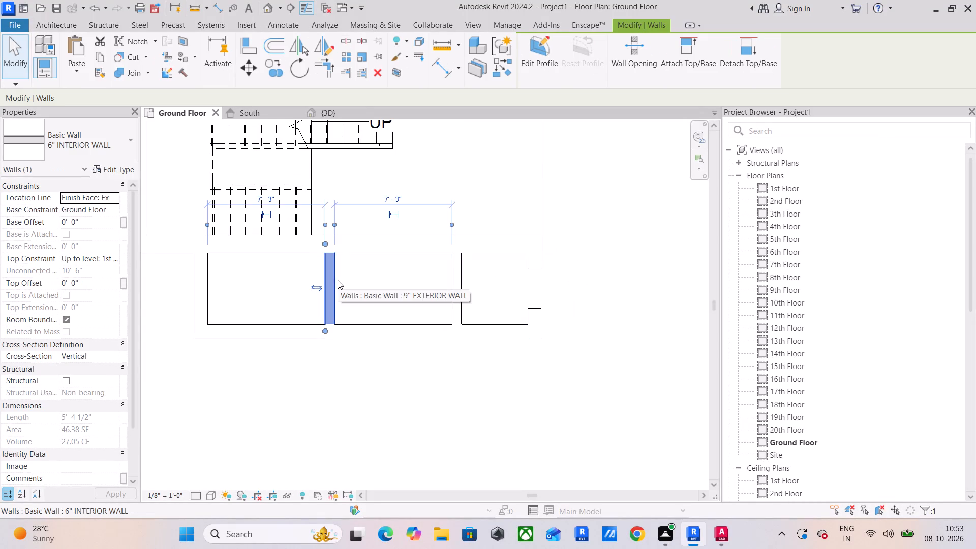
pyautogui.click(390, 285)
pyautogui.scroll(-3, 350, 378)
pyautogui.moveTo(350, 378); pyautogui.dragTo(285, 344, button='middle')
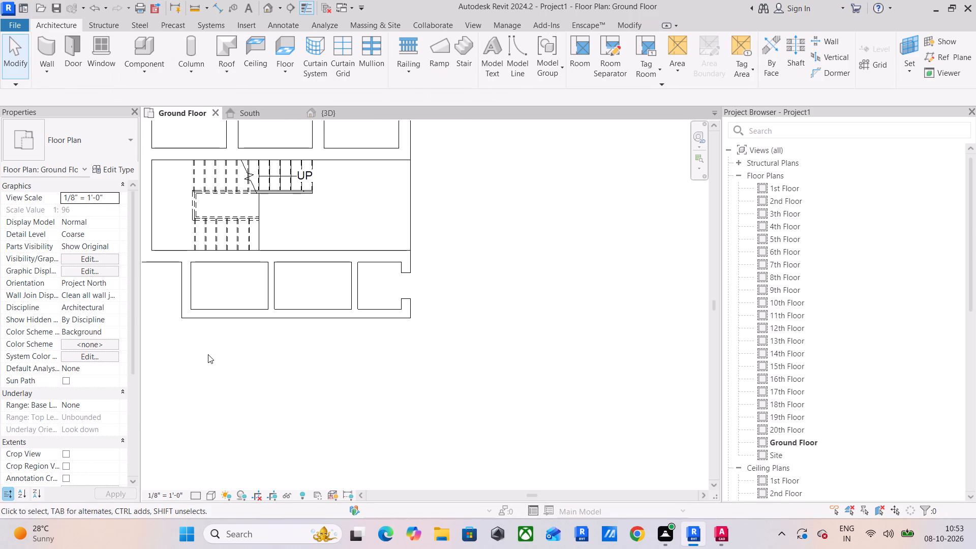
# Draw an 8'-8" wall of the 9" EXTERIOR WALL type southward from the bay row's outer corner beside the third bay's end opening.
pyautogui.click(287, 319)
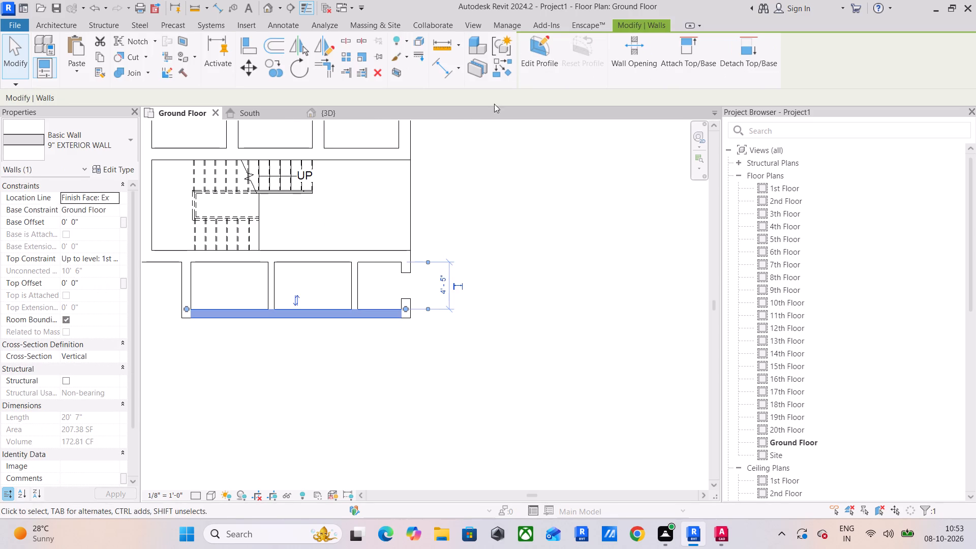
pyautogui.click(492, 73)
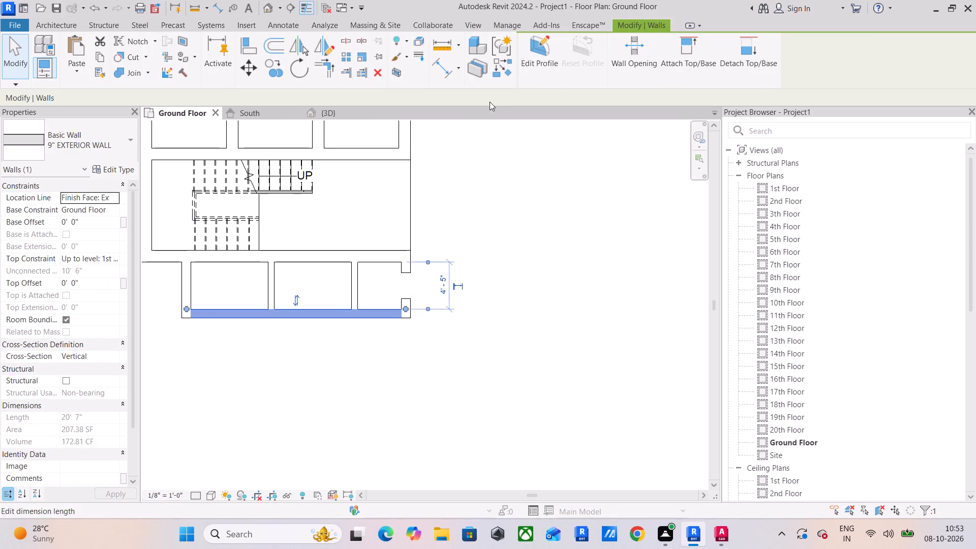
pyautogui.moveTo(495, 75); pyautogui.dragTo(493, 81)
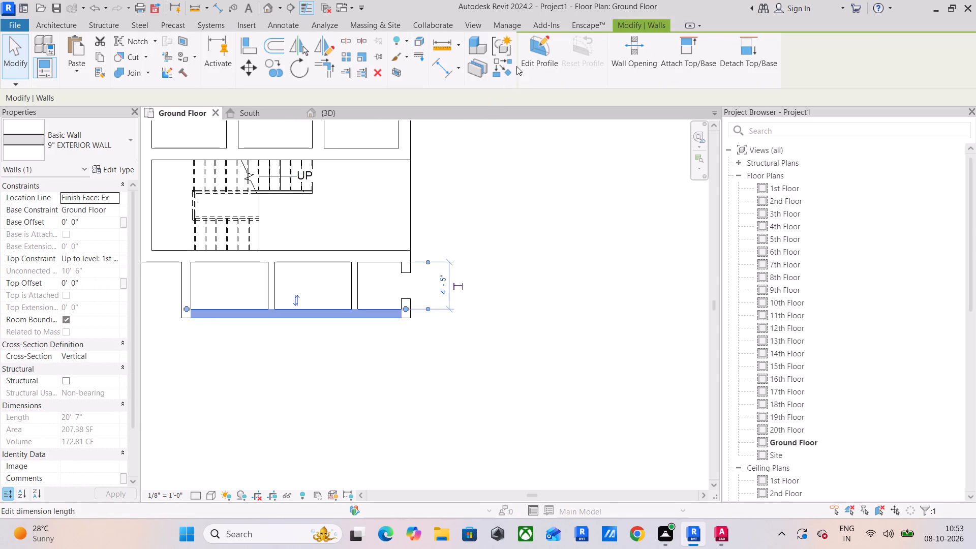
pyautogui.click(505, 68)
pyautogui.click(412, 318)
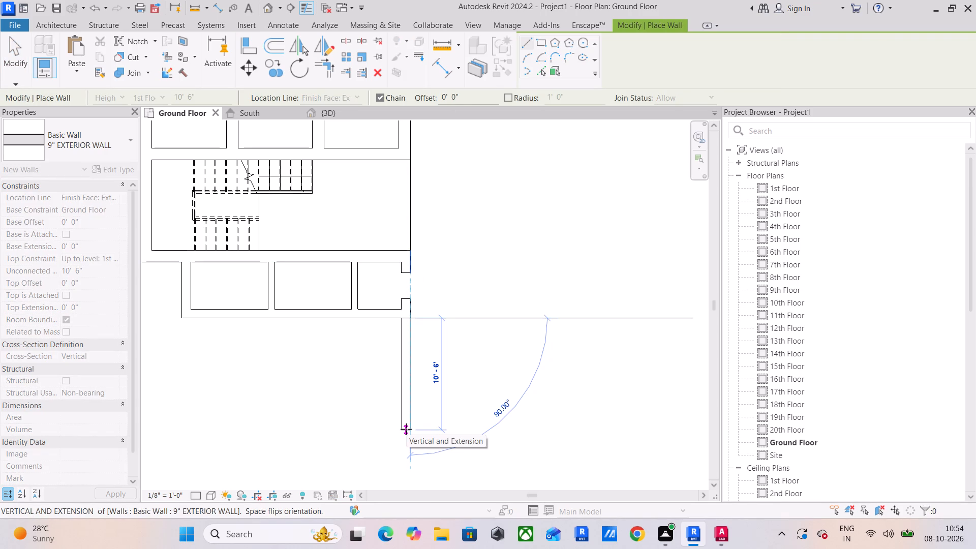
pyautogui.write('8\'8"')
pyautogui.press('Return')
pyautogui.press('Escape')
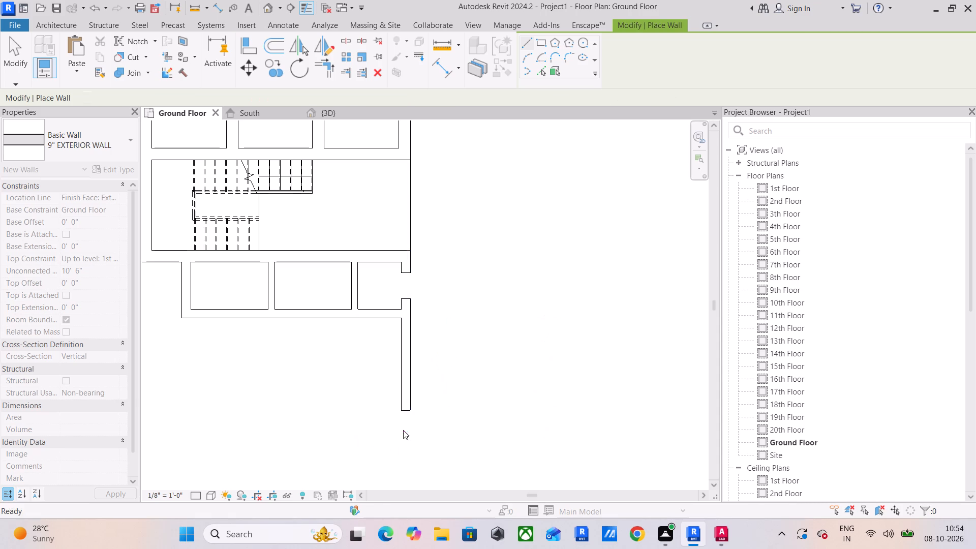
# Draw an 8'-7" 9" EXTERIOR WALL westward from the new wall's inner end corner, flipped so its thickness lies outside the room.
pyautogui.click(395, 411)
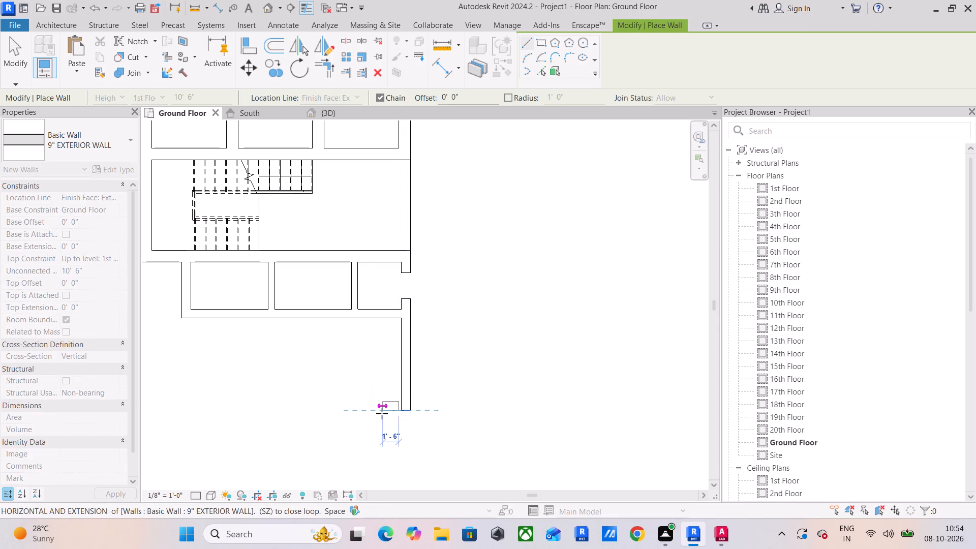
pyautogui.press('Escape')
pyautogui.click(401, 409)
pyautogui.press('space')
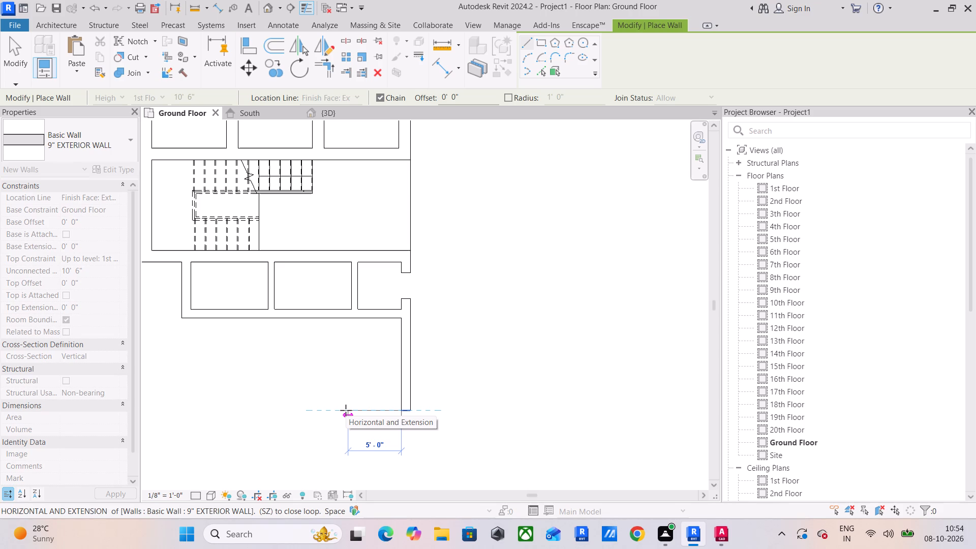
pyautogui.write('8\'7"')
pyautogui.press('Return')
pyautogui.press('Escape')
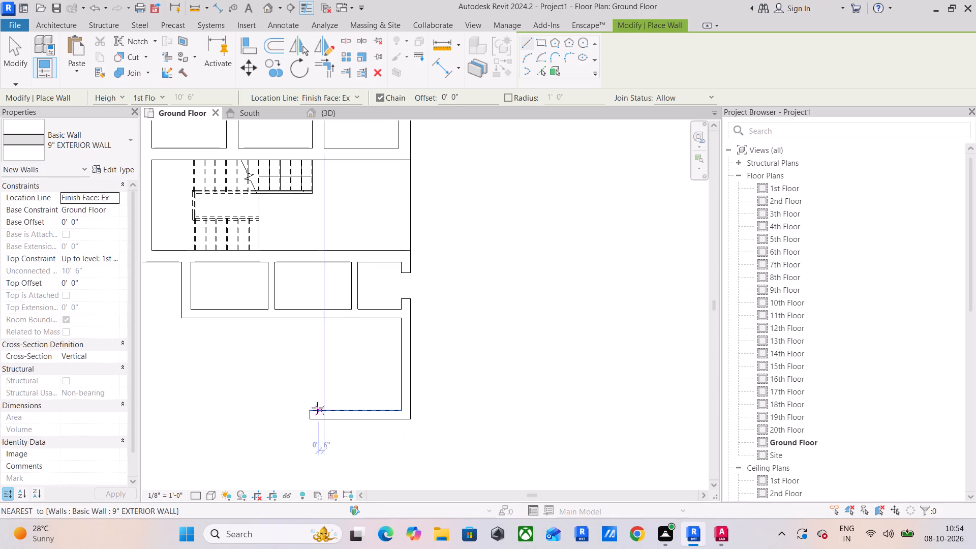
# Close the room with a 6" INTERIOR WALL from the 8'-7" wall's free end to the bay row's outer wall, thickness flipped outward.
pyautogui.click(310, 408)
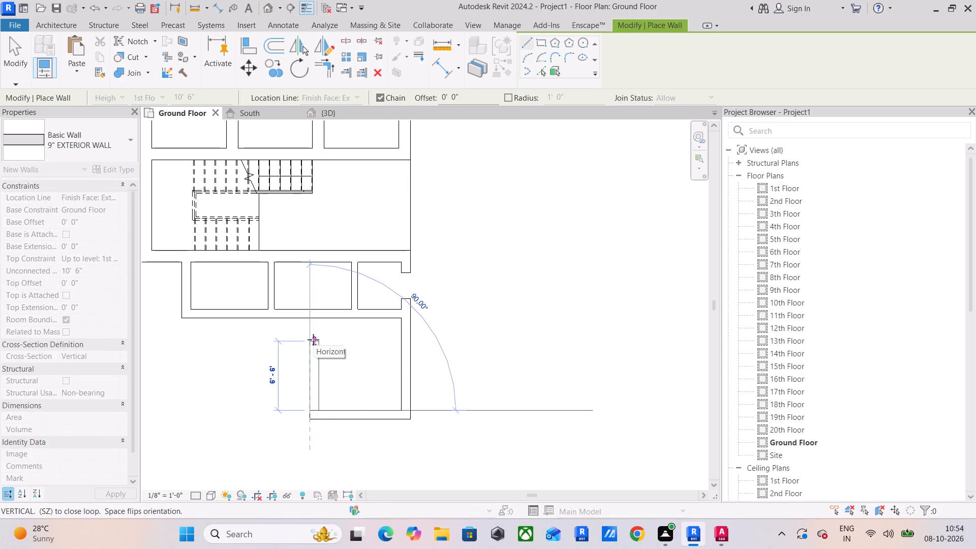
pyautogui.press('Escape')
pyautogui.click(97, 153)
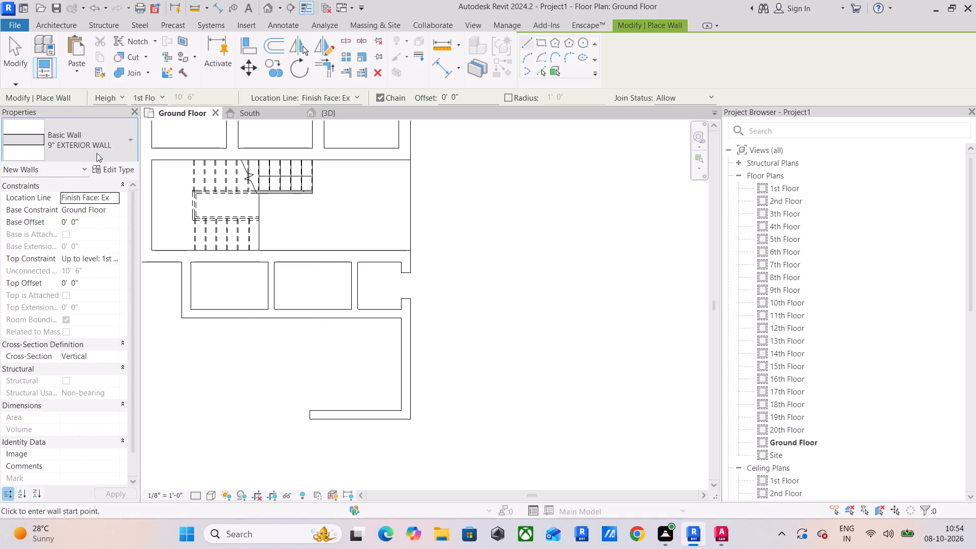
pyautogui.scroll(3, 75, 255)
pyautogui.click(65, 229)
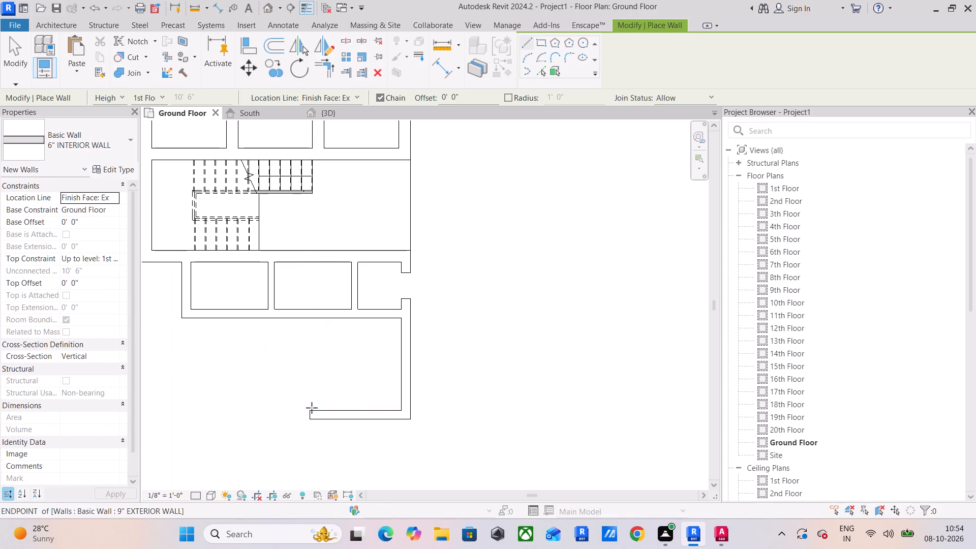
pyautogui.click(312, 408)
pyautogui.press('space')
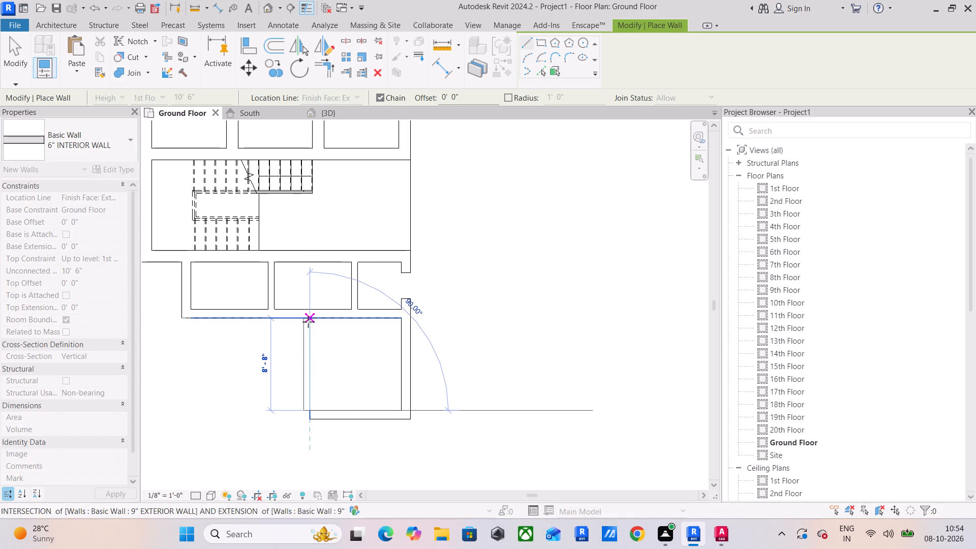
pyautogui.click(309, 319)
pyautogui.press('Escape')
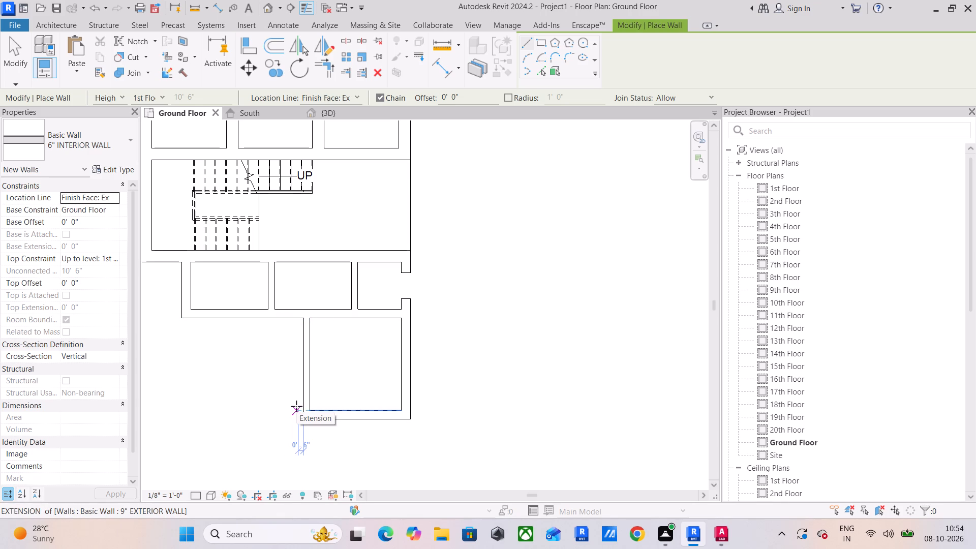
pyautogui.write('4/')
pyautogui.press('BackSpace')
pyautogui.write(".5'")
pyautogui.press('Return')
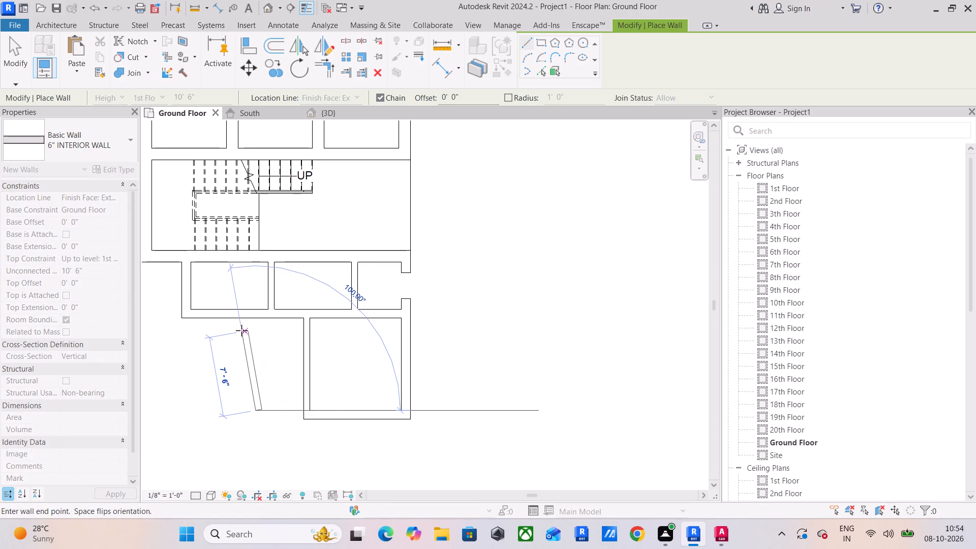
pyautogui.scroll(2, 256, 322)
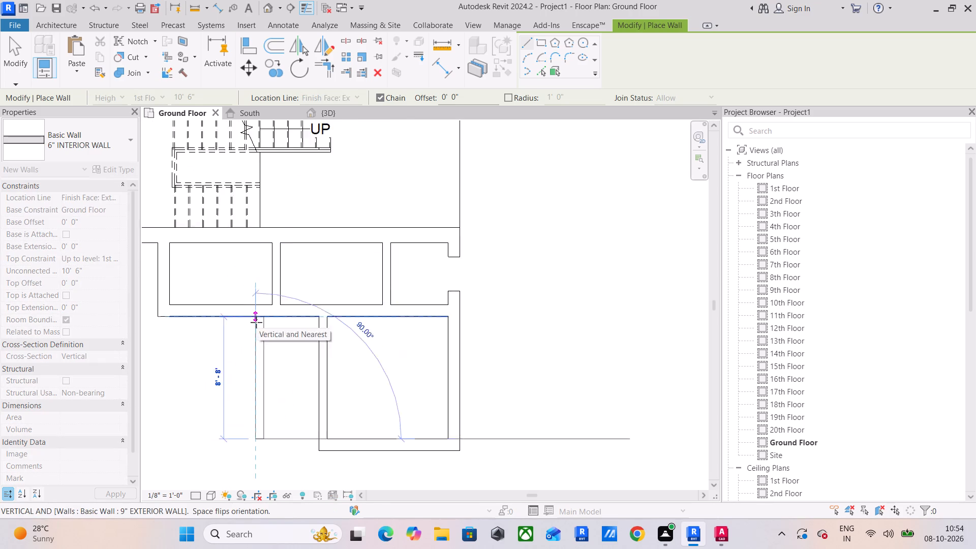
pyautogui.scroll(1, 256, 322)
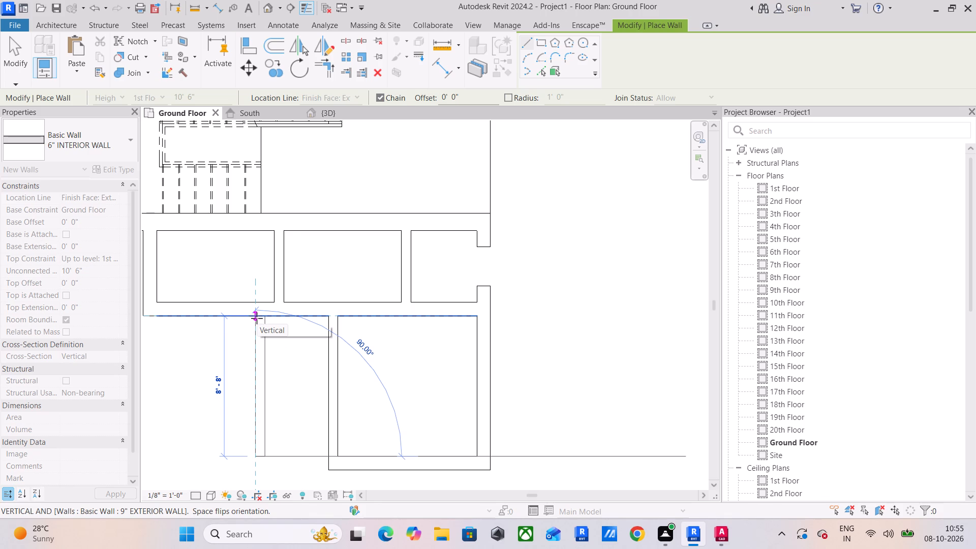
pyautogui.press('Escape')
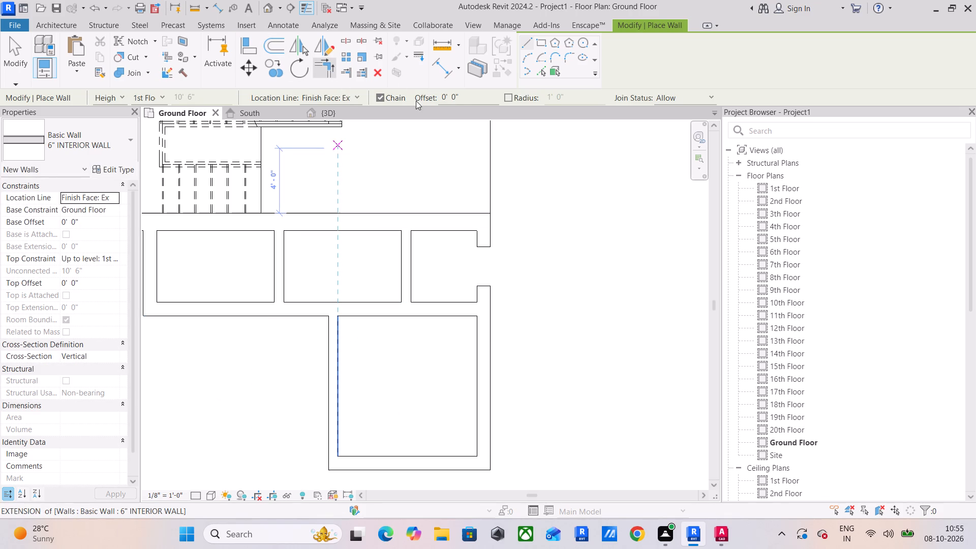
# Place an Aligned dimension between the first-second bay partition's east face and the outer face of the new room's 6" wall.
pyautogui.moveTo(441, 62); pyautogui.dragTo(429, 80)
pyautogui.scroll(5, 271, 281)
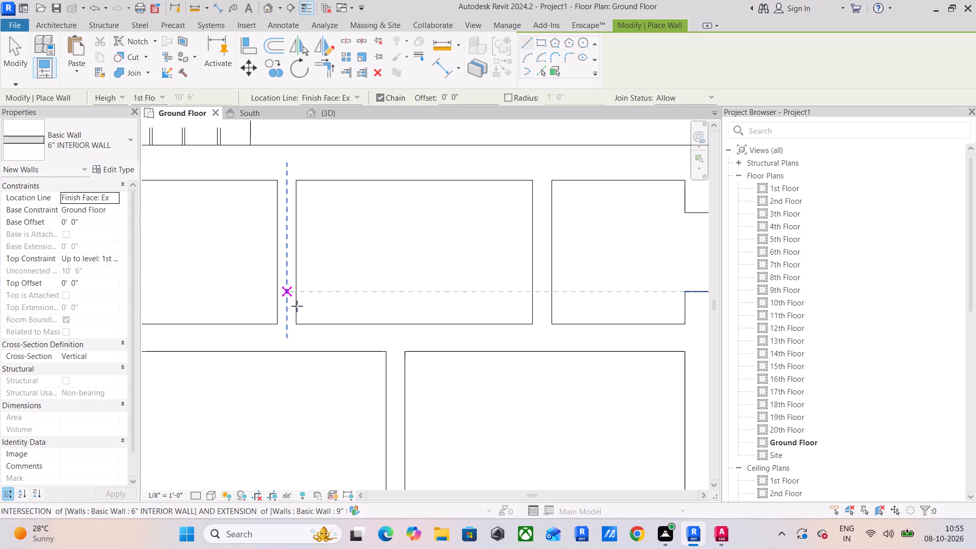
pyautogui.click(448, 64)
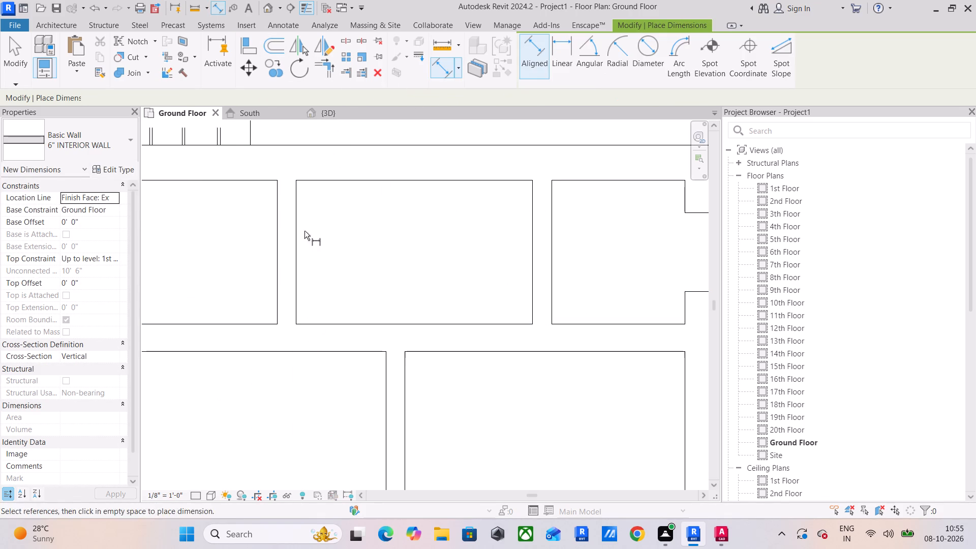
pyautogui.click(294, 261)
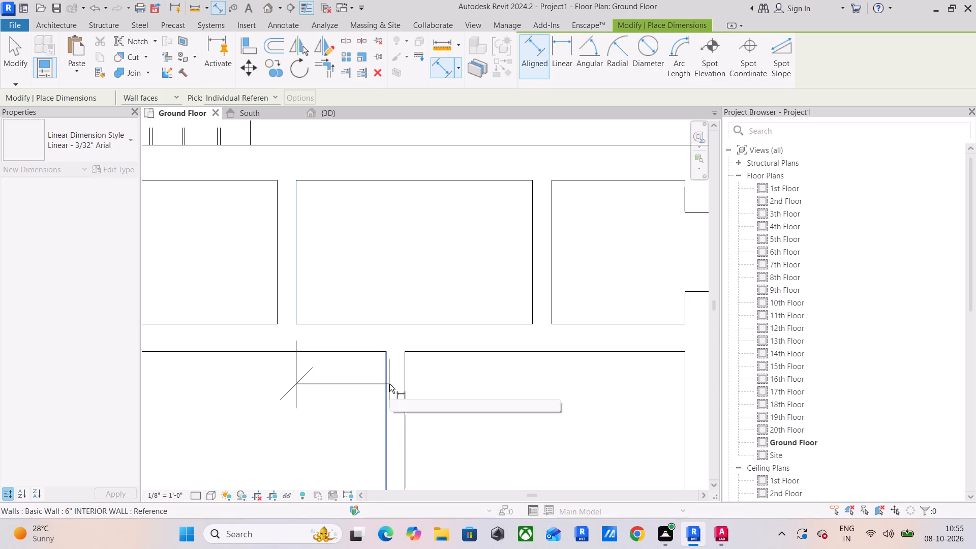
pyautogui.click(387, 385)
pyautogui.scroll(-2, 355, 440)
pyautogui.moveTo(355, 440); pyautogui.dragTo(331, 306, button='middle')
pyautogui.click(313, 321)
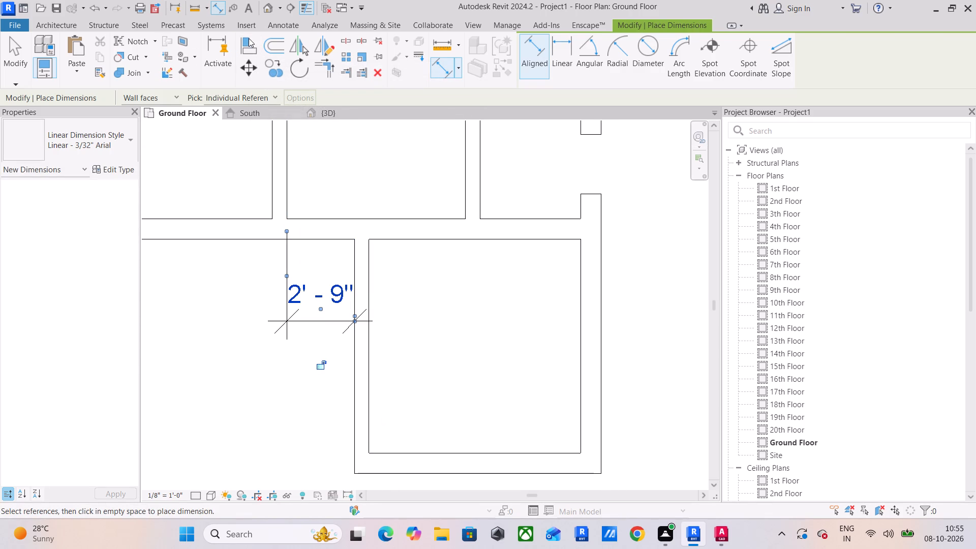
# Draw thin detail lines from the first bay's inner corner at the partition: 2'-9" west, then about 5'-11" south.
pyautogui.click(276, 22)
pyautogui.click(284, 45)
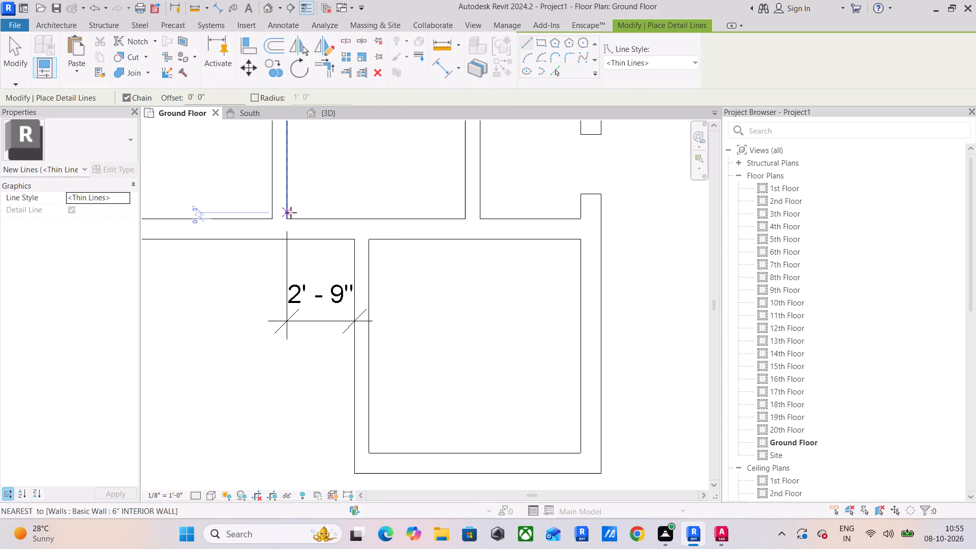
pyautogui.click(268, 220)
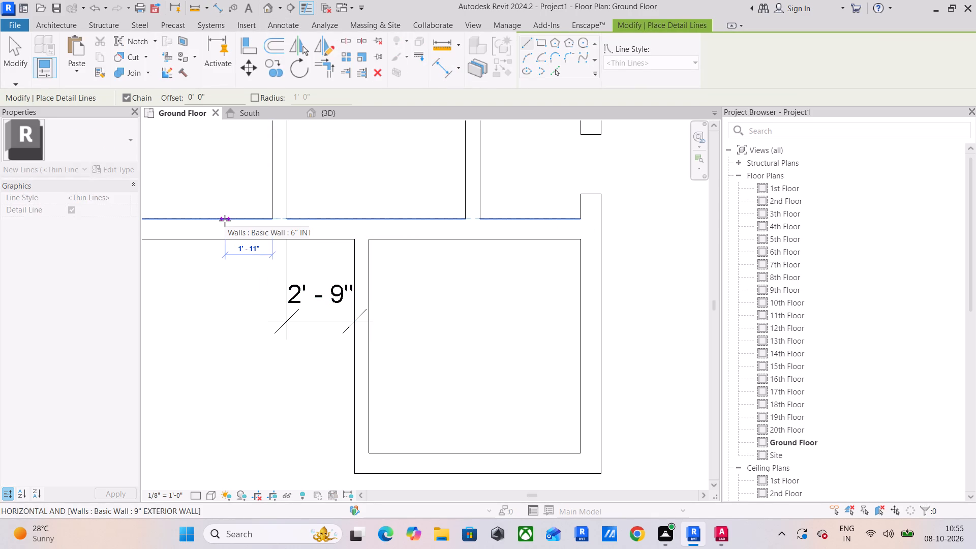
pyautogui.press('2')
pyautogui.write('\'9"')
pyautogui.press('Return')
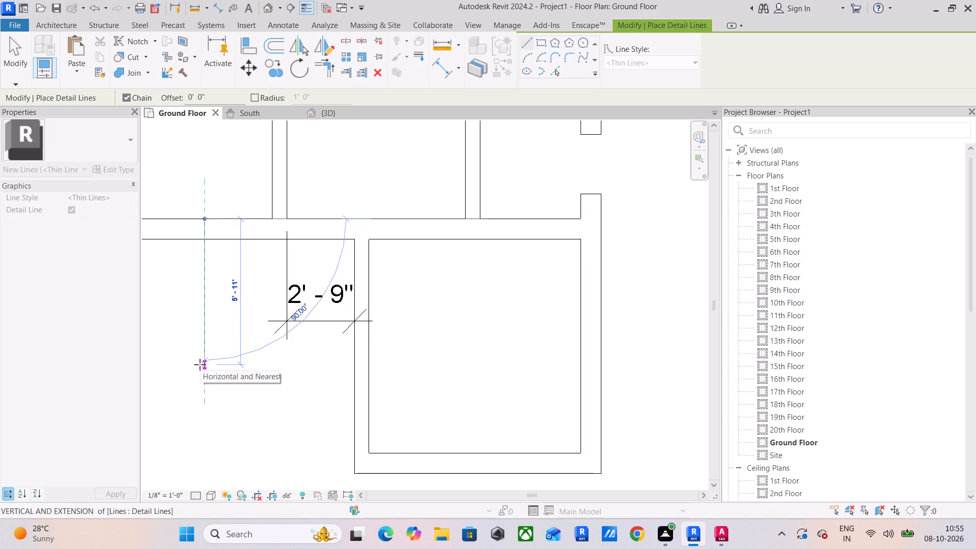
pyautogui.click(200, 364)
pyautogui.press('Escape')
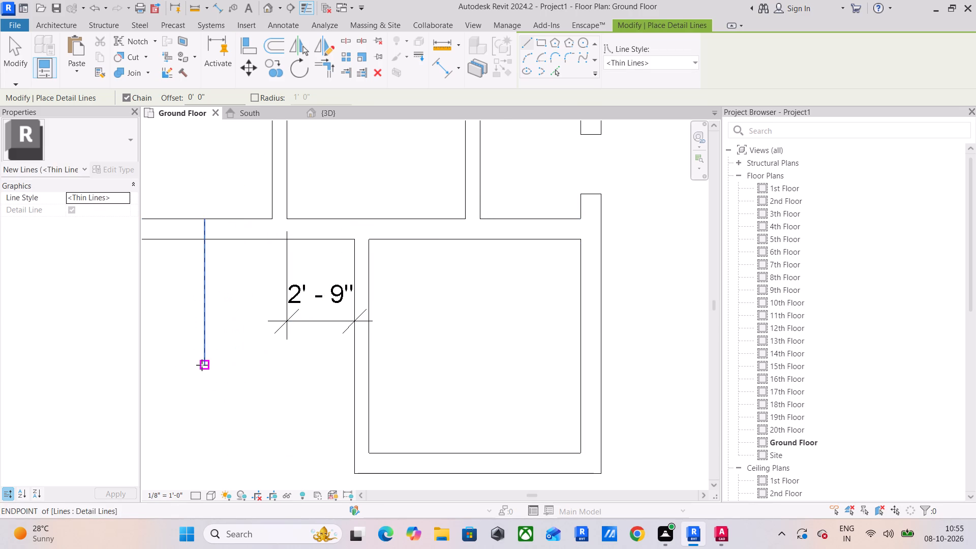
# Dimension the clear width and depth of the new room between its inner wall faces.
pyautogui.scroll(-2, 202, 365)
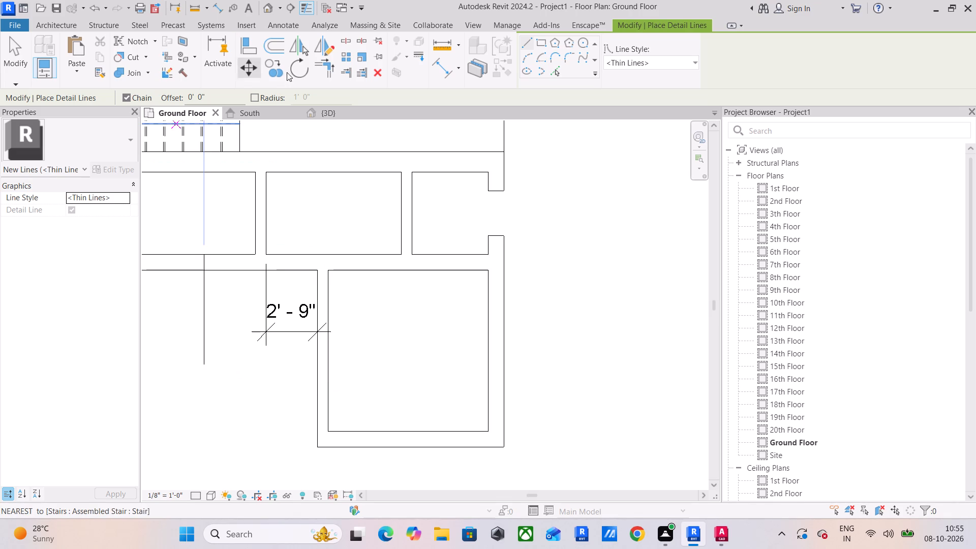
pyautogui.moveTo(436, 73); pyautogui.dragTo(433, 78)
pyautogui.click(329, 386)
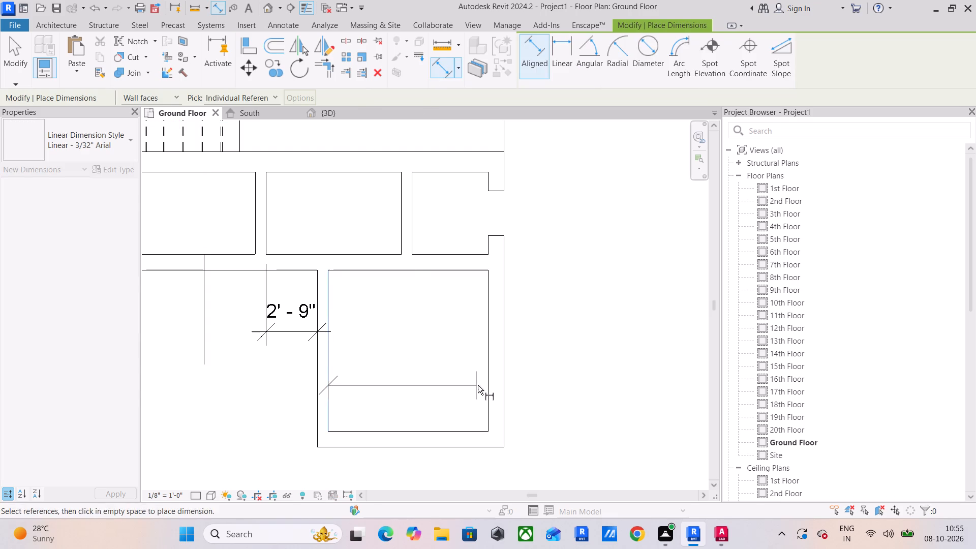
pyautogui.click(489, 387)
pyautogui.click(444, 410)
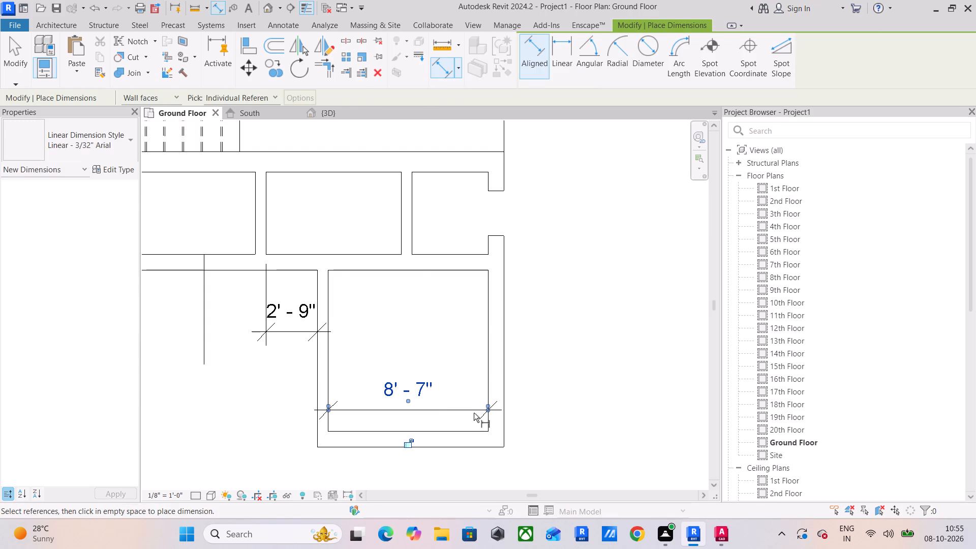
pyautogui.moveTo(456, 431); pyautogui.dragTo(457, 424)
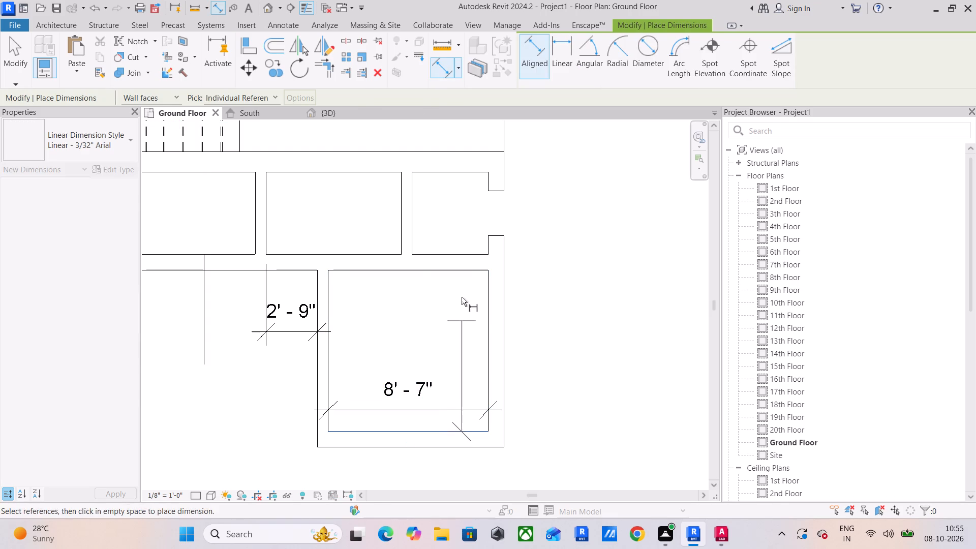
pyautogui.click(465, 272)
pyautogui.click(467, 308)
pyautogui.press('Escape')
pyautogui.press('Escape')
pyautogui.moveTo(474, 319); pyautogui.dragTo(457, 351)
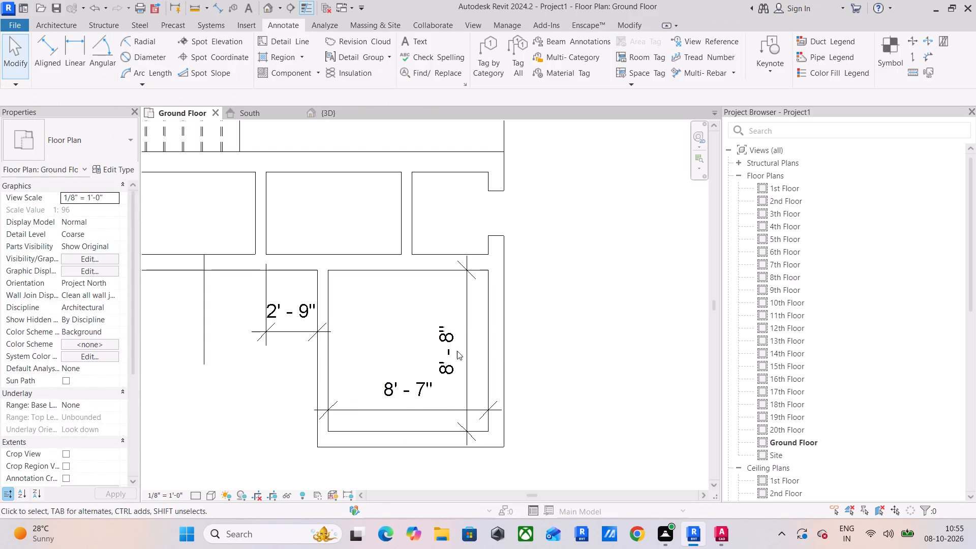
pyautogui.moveTo(457, 351); pyautogui.dragTo(449, 370)
# Delete the new room's width and depth dimensions and the offset dimension between the bay partition and the room's 6" wall.
pyautogui.click(411, 400)
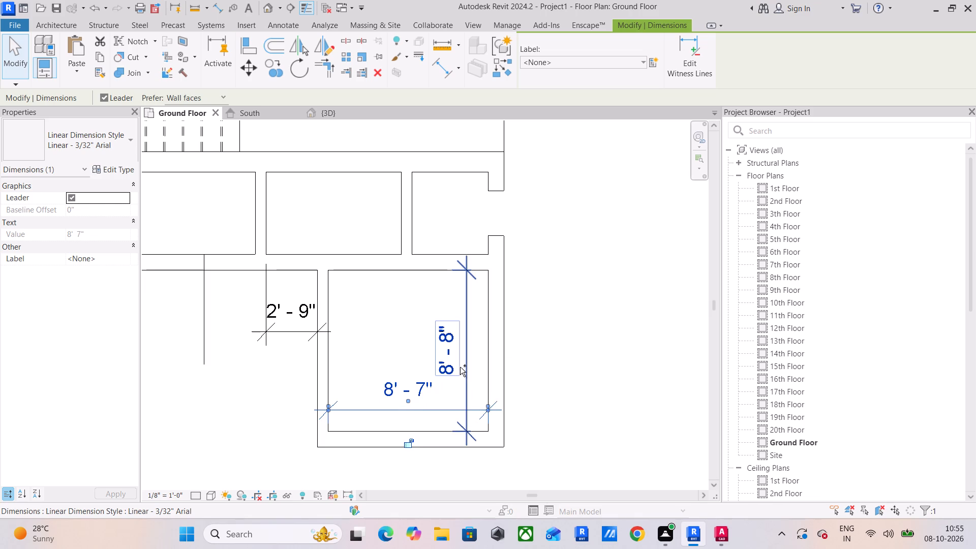
pyautogui.keyDown('ctrl'); pyautogui.click(461, 367); pyautogui.keyUp('ctrl')
pyautogui.press('Delete')
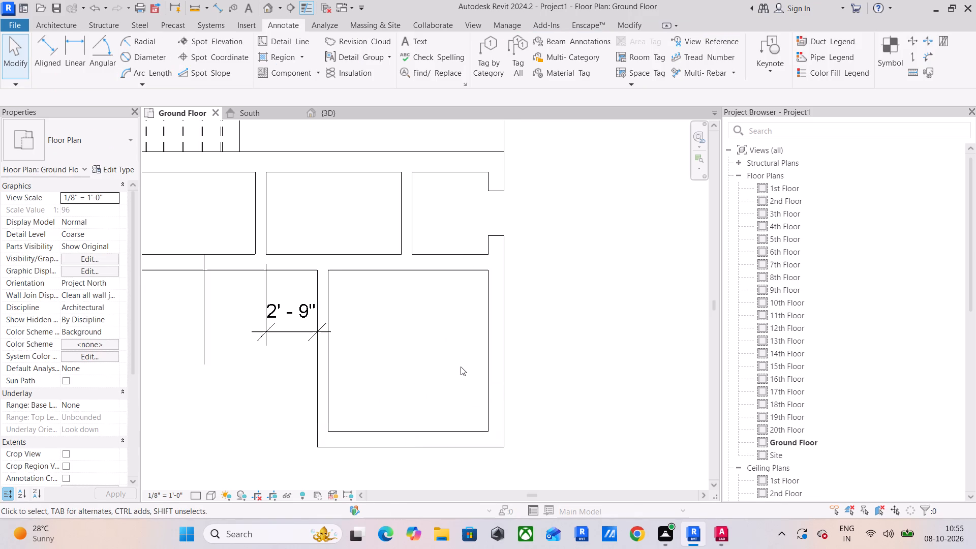
pyautogui.click(300, 325)
pyautogui.press('Delete')
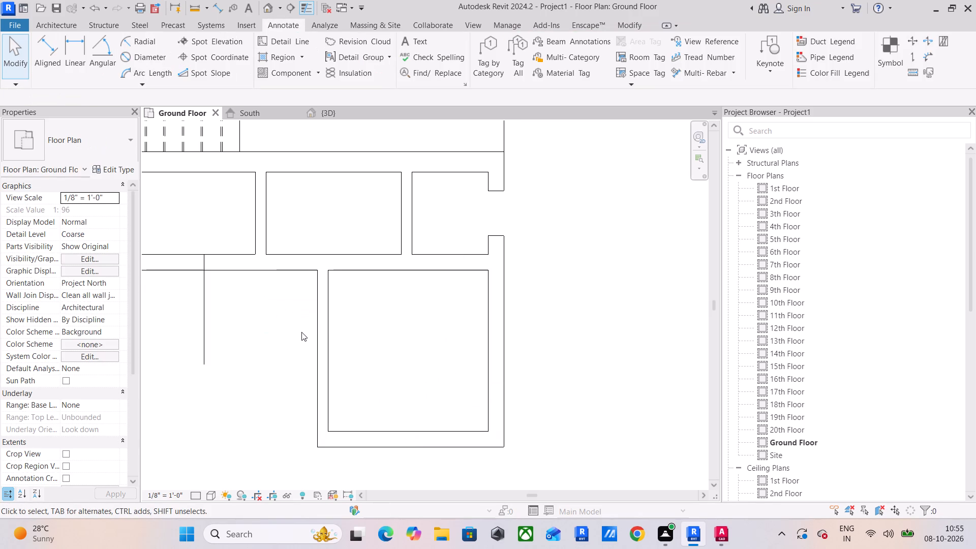
pyautogui.moveTo(253, 298); pyautogui.dragTo(541, 298, button='middle')
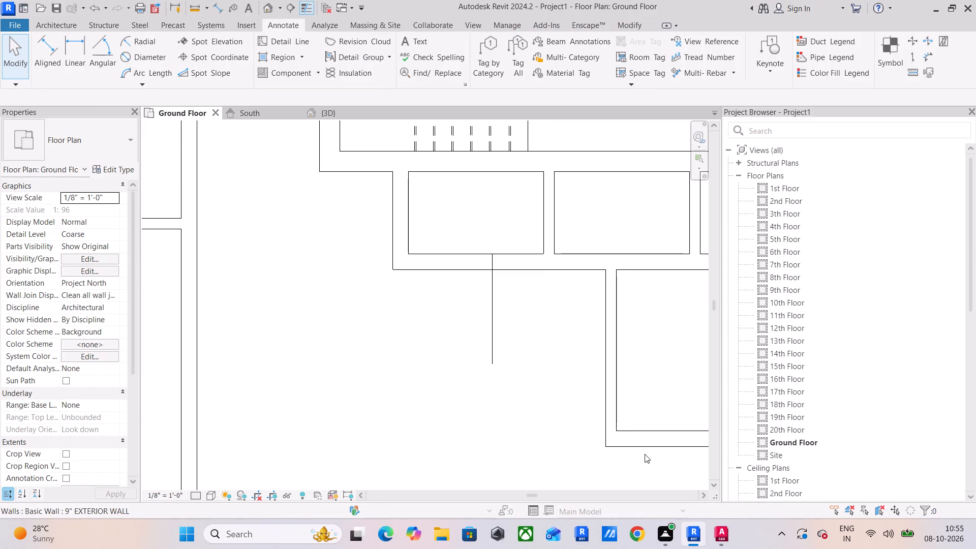
# Draw a 6" interior wall about 8'-8" south along the detail line, from the bay row to the south wall's inner face line.
pyautogui.click(608, 392)
pyautogui.click(497, 66)
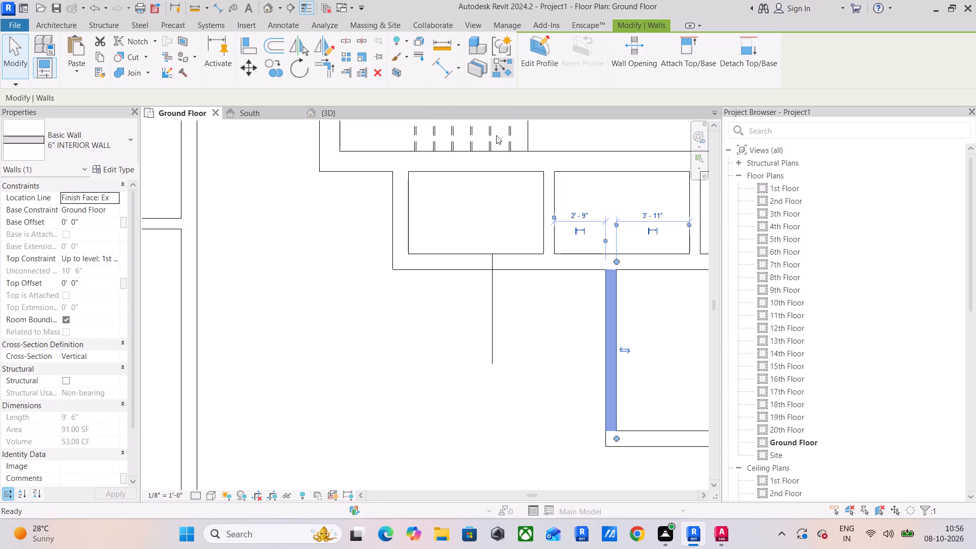
pyautogui.moveTo(490, 272); pyautogui.dragTo(487, 286)
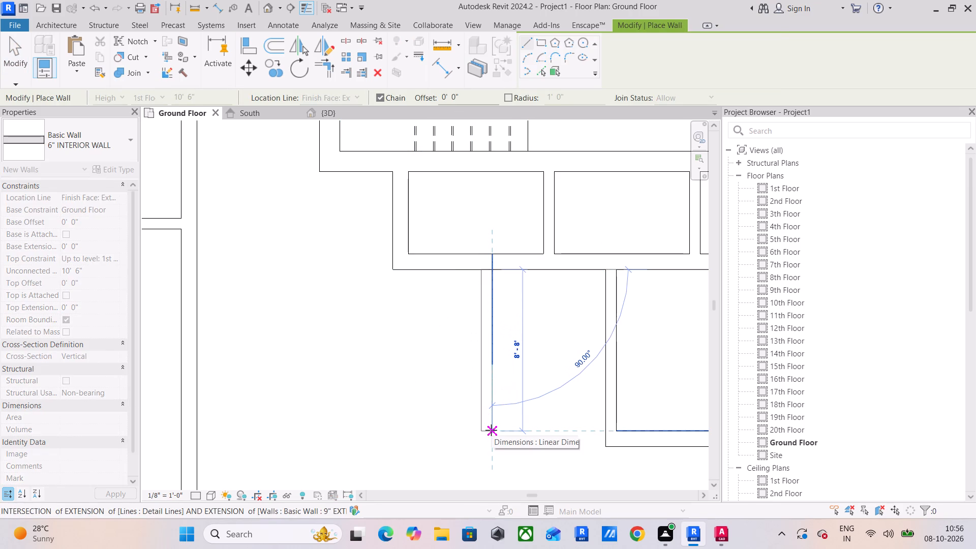
pyautogui.click(491, 430)
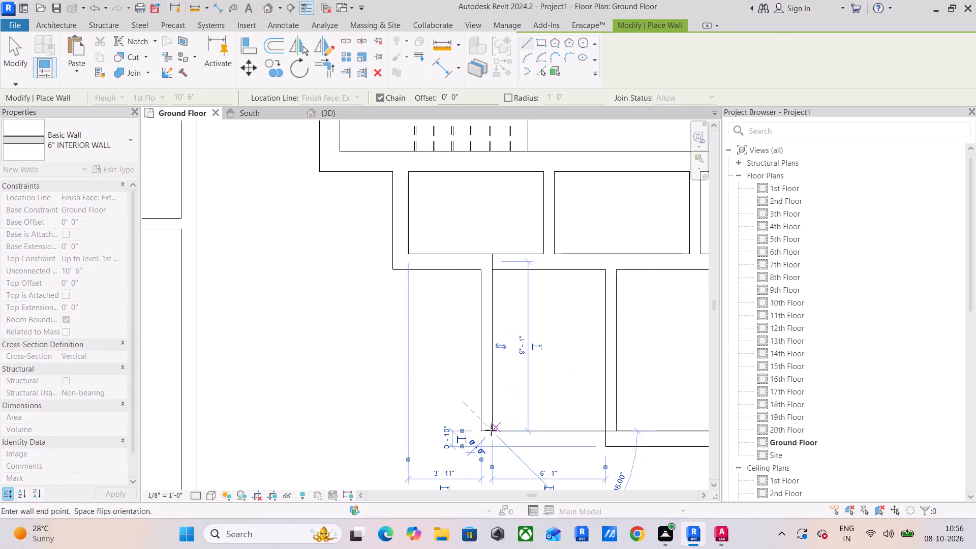
pyautogui.press('Escape')
pyautogui.press('Escape')
# Delete the vertical detail line used to locate the new 6" wall.
pyautogui.click(490, 259)
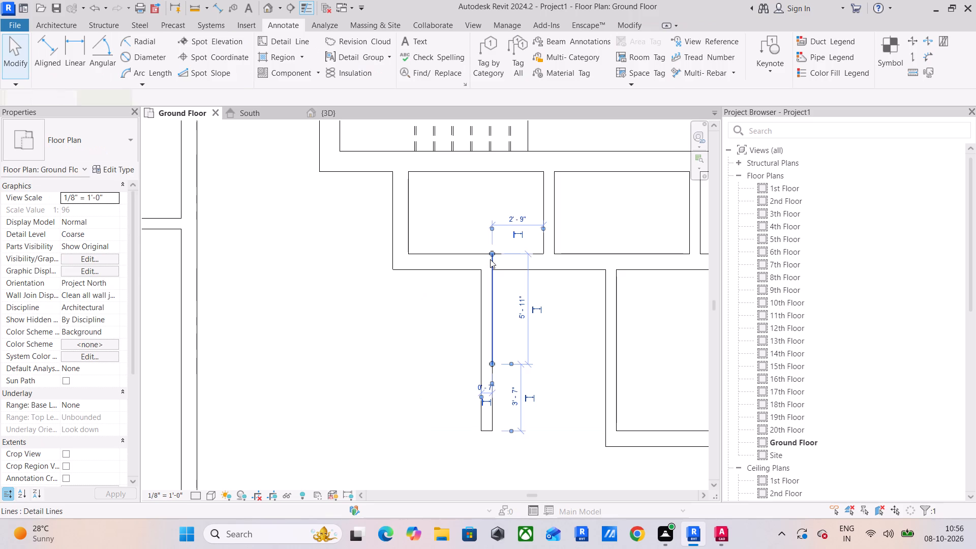
pyautogui.press('Delete')
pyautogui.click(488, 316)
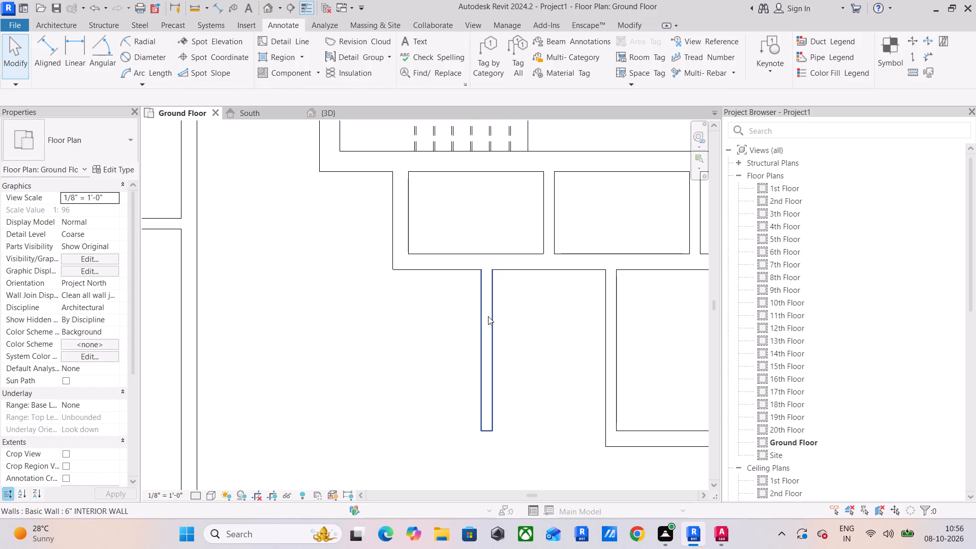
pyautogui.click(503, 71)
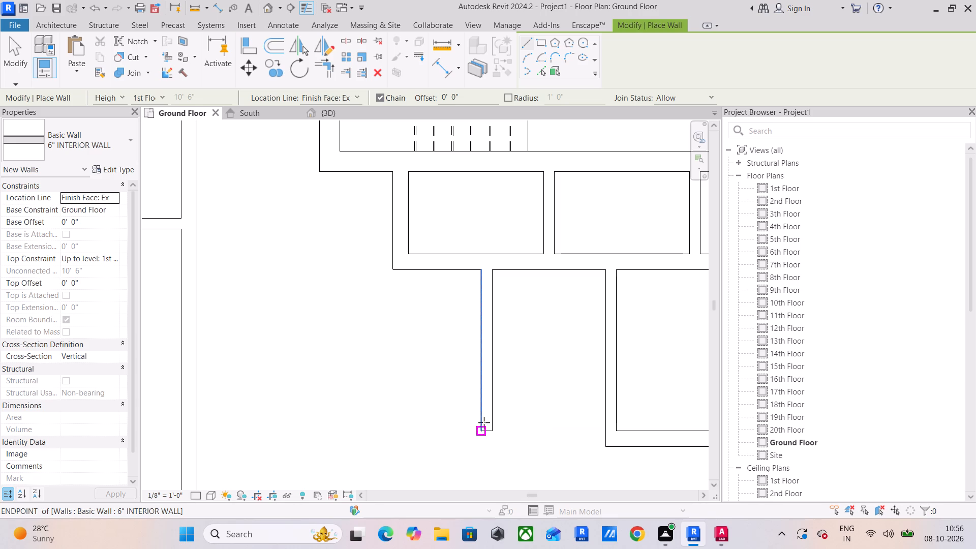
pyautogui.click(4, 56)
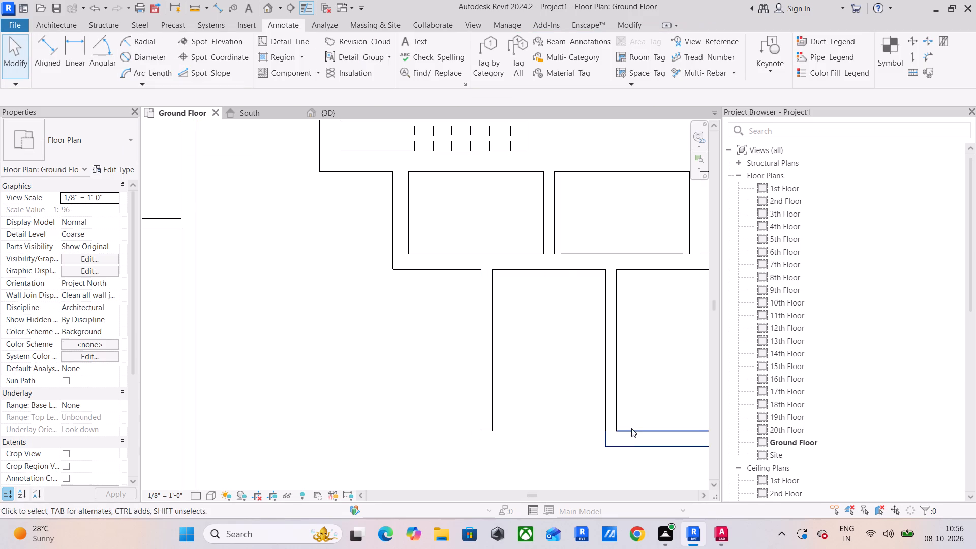
# Extend the south 9" exterior wall about 6'-8" west from its outer corner to the new 6" wall's west face.
pyautogui.click(631, 428)
pyautogui.click(501, 74)
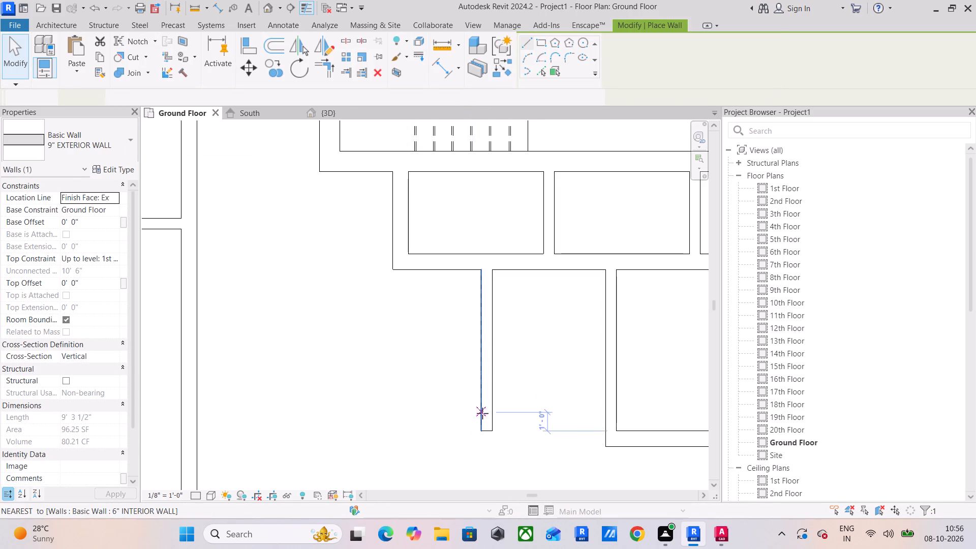
pyautogui.moveTo(609, 447); pyautogui.dragTo(605, 448)
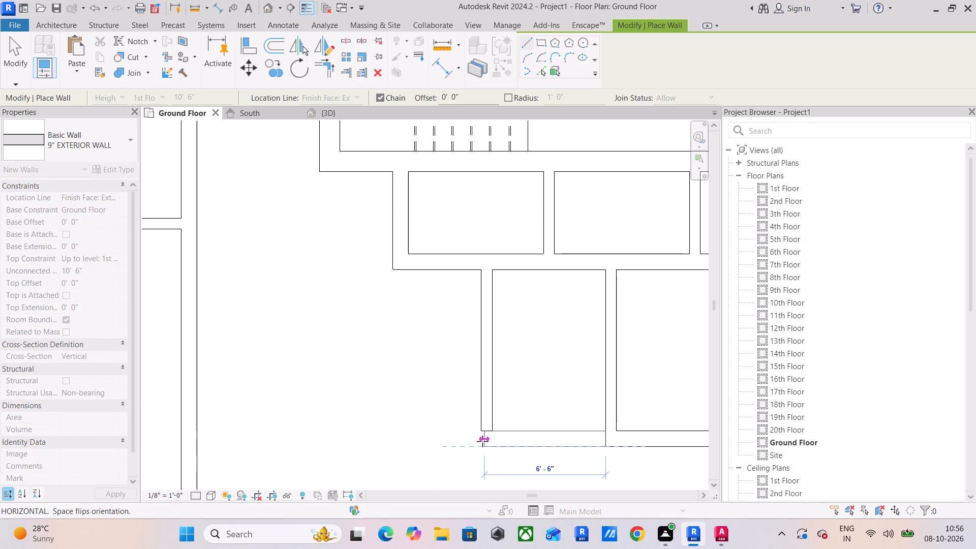
pyautogui.scroll(4, 481, 451)
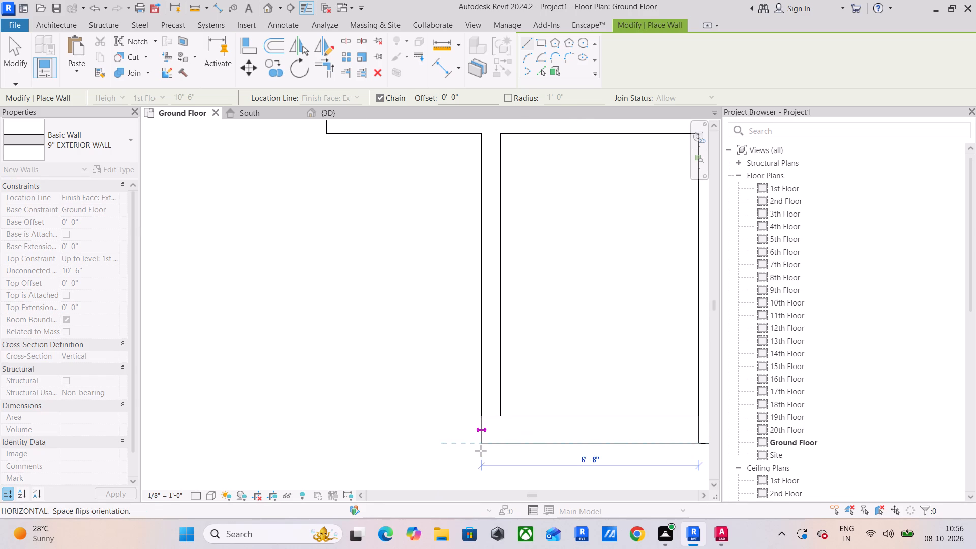
pyautogui.click(481, 451)
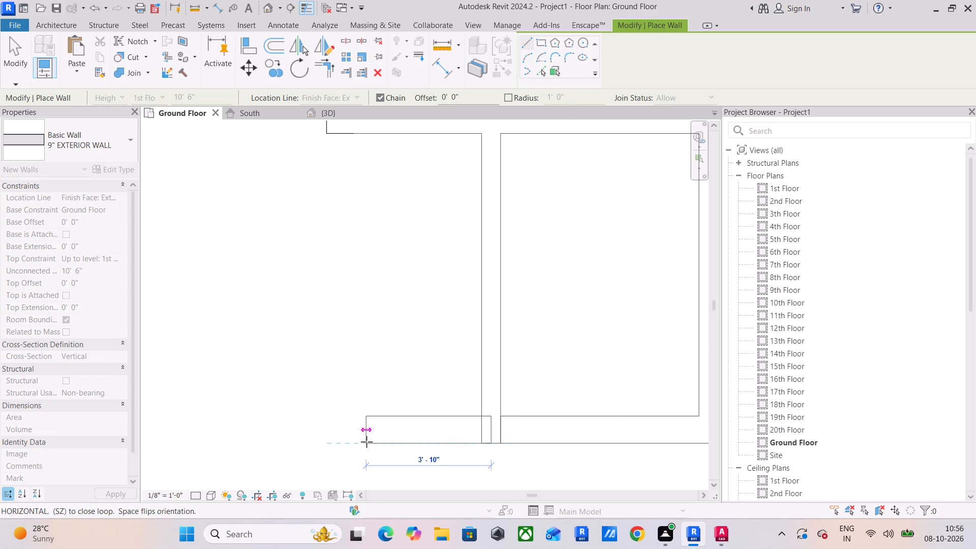
pyautogui.press('Escape')
# Continue the south 9" exterior wall 8'-7" west from the new 6" wall.
pyautogui.moveTo(483, 444); pyautogui.dragTo(470, 446)
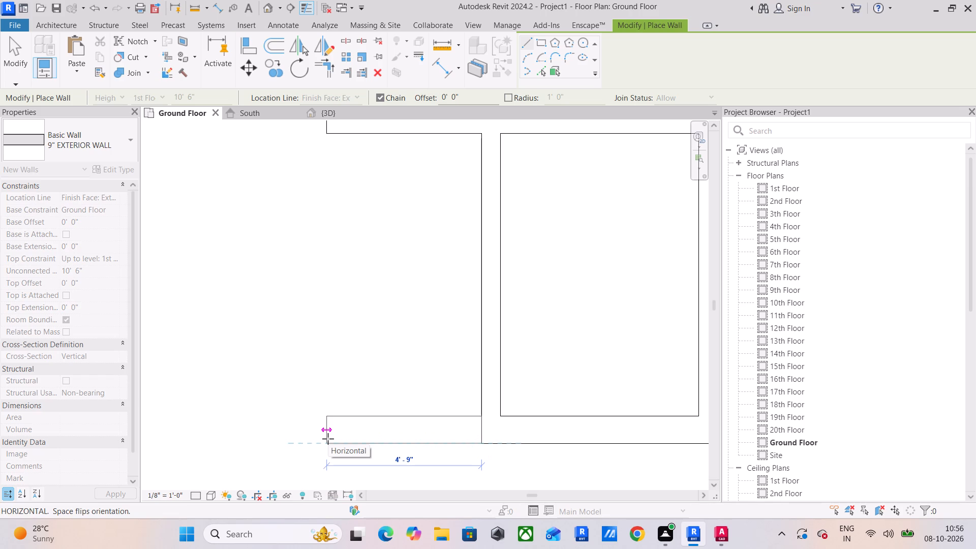
pyautogui.write('8\'7"')
pyautogui.press('Return')
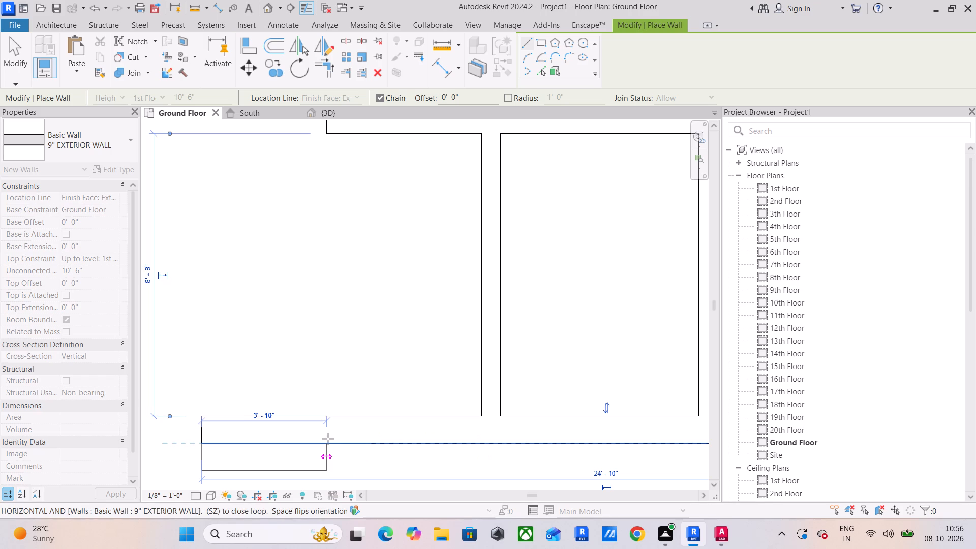
pyautogui.press('Escape')
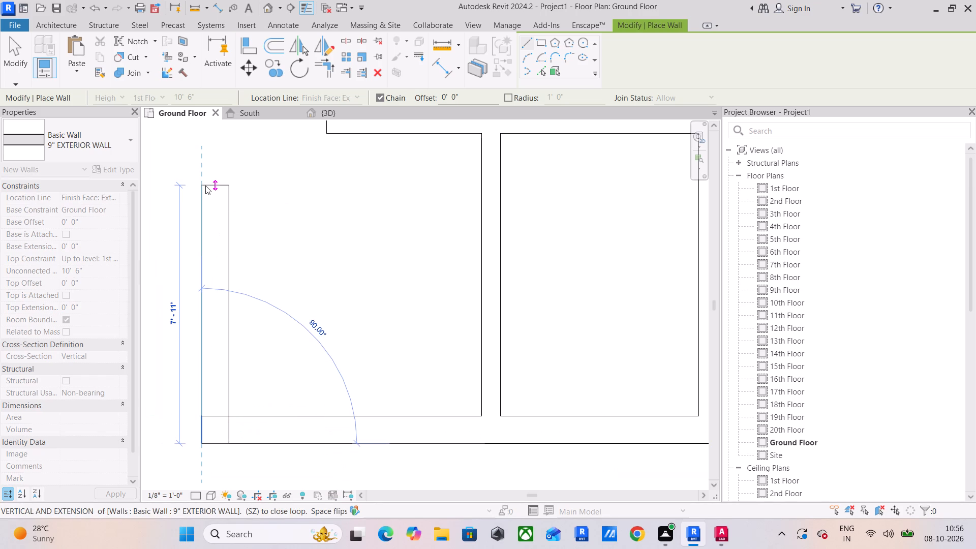
# Draw a 9" exterior wall about 13'-11" south from the stair core's southwest outer corner to the south wall, with its thickness flipped inward.
pyautogui.scroll(-3, 240, 253)
pyautogui.moveTo(245, 256); pyautogui.dragTo(269, 351, button='middle')
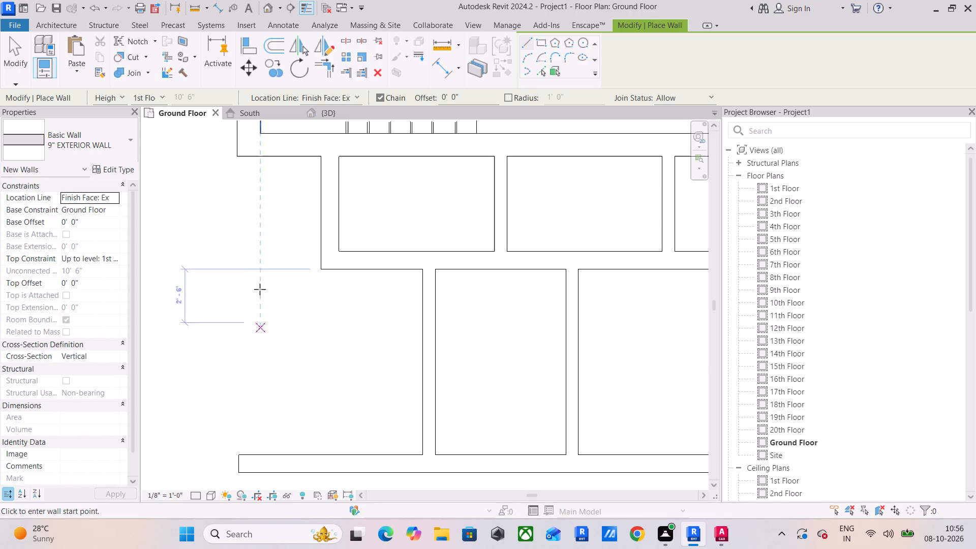
pyautogui.click(232, 151)
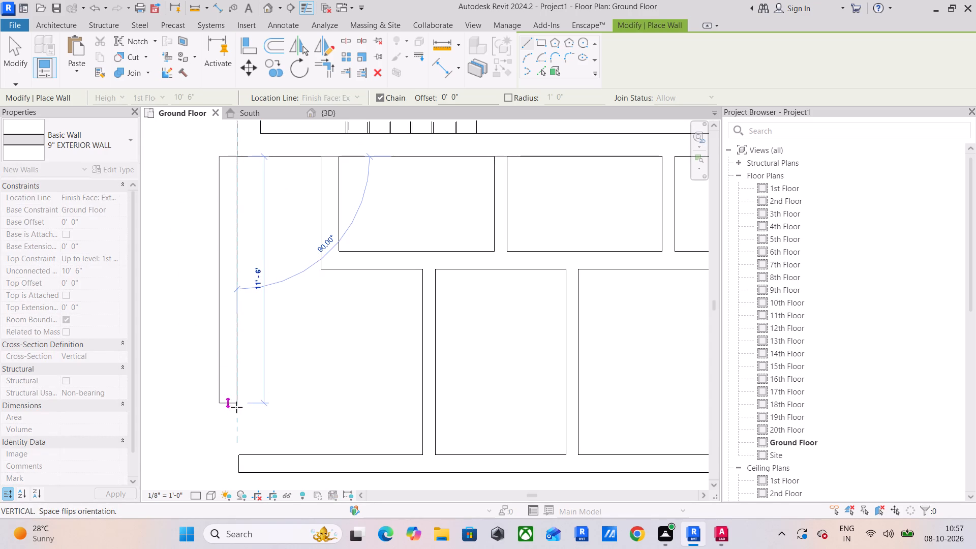
pyautogui.scroll(-3, 235, 455)
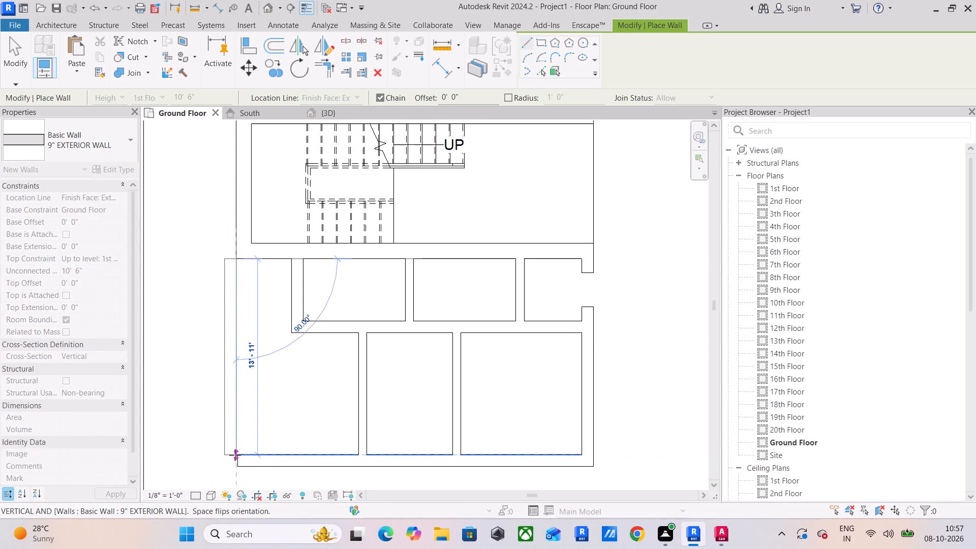
pyautogui.scroll(3, 235, 455)
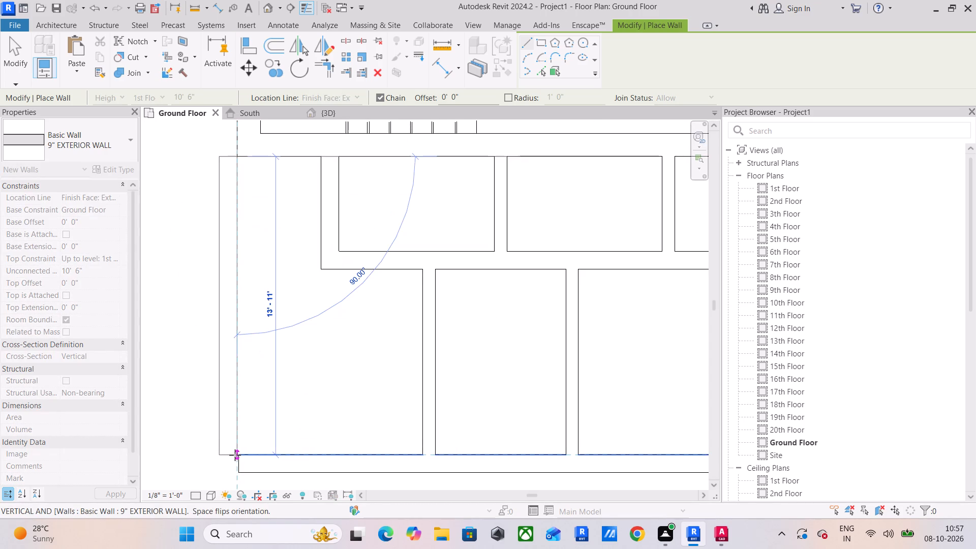
pyautogui.scroll(4, 235, 455)
pyautogui.press('space')
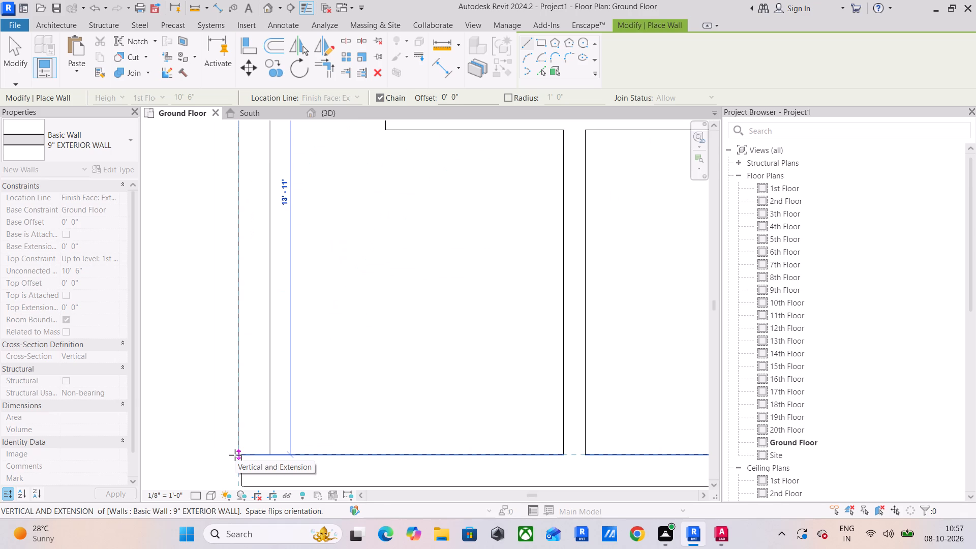
pyautogui.scroll(2, 235, 455)
pyautogui.scroll(-3, 235, 455)
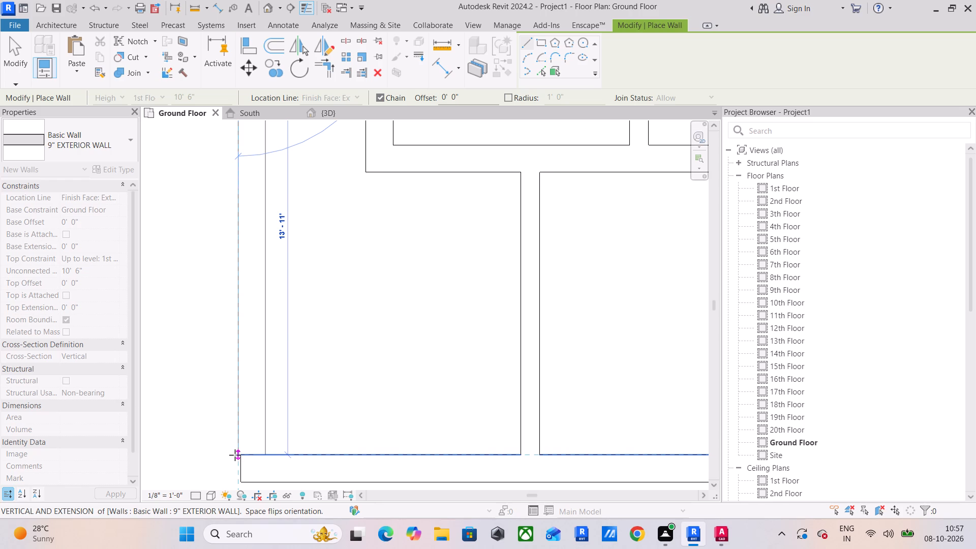
pyautogui.scroll(-3, 237, 455)
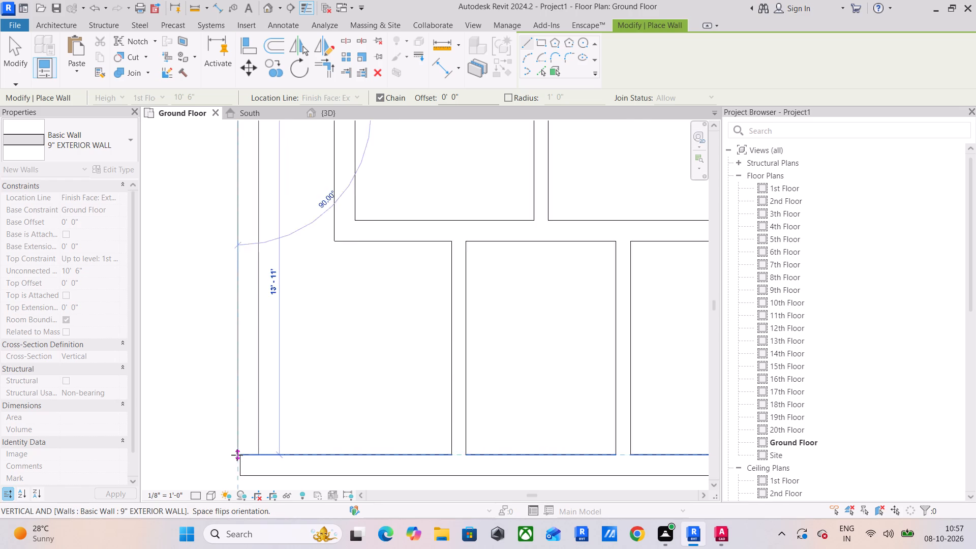
pyautogui.scroll(-3, 237, 455)
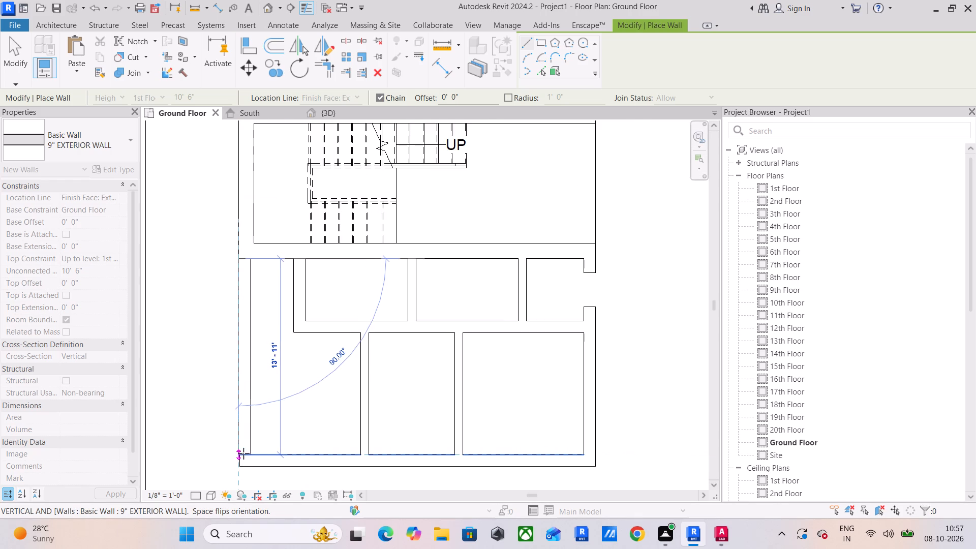
pyautogui.moveTo(243, 453); pyautogui.dragTo(188, 440, button='middle')
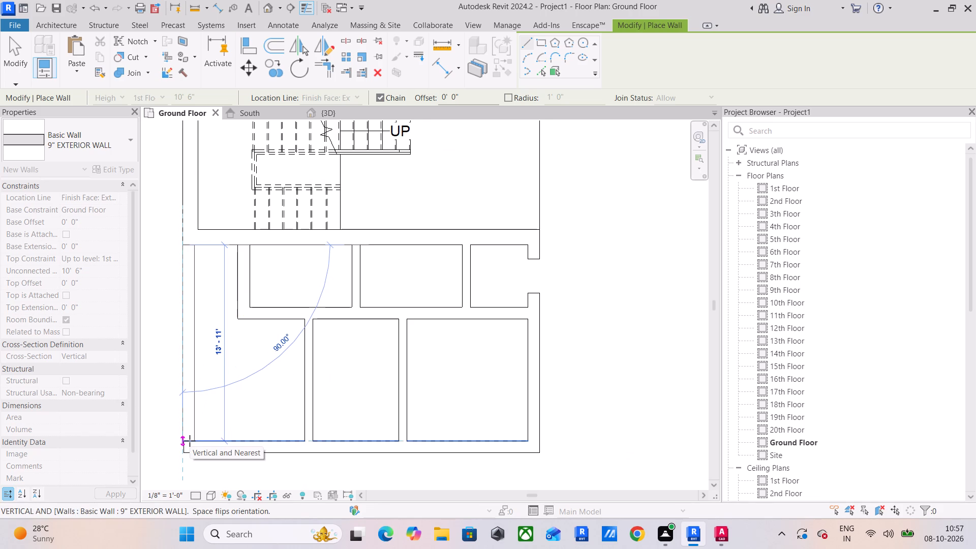
pyautogui.scroll(3, 190, 441)
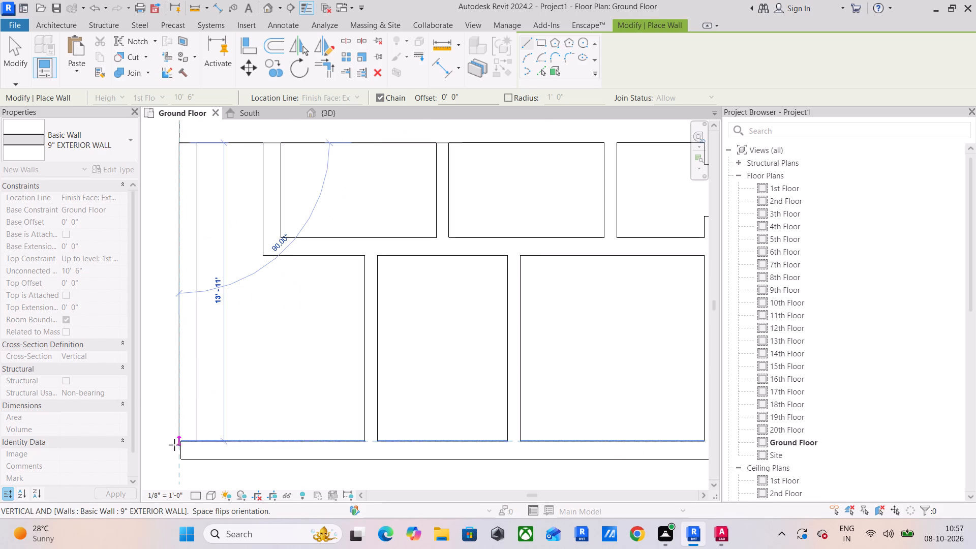
pyautogui.click(175, 445)
pyautogui.press('Escape')
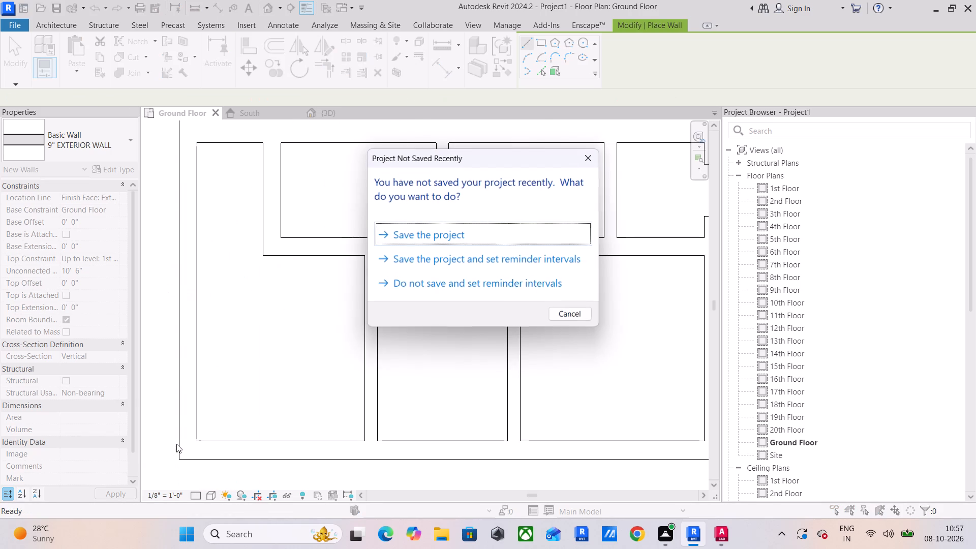
pyautogui.click(596, 154)
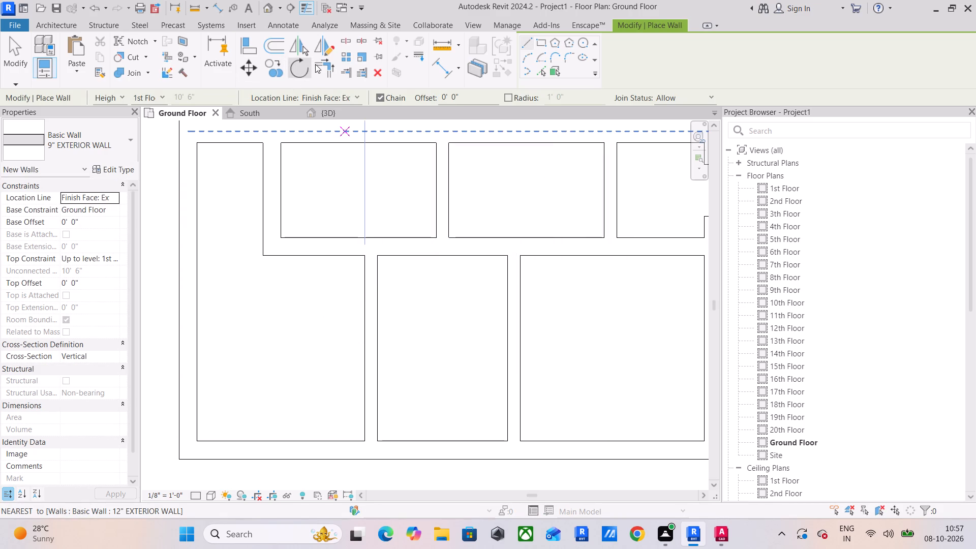
# Place an Aligned dimension across the west room, between the west exterior wall's inner face and the 6" wall's west face.
pyautogui.click(439, 67)
pyautogui.click(364, 322)
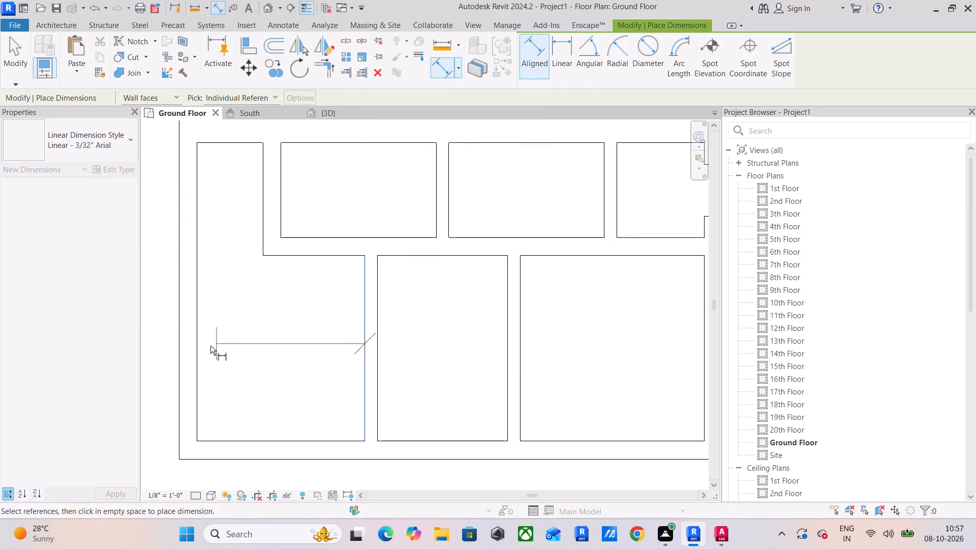
pyautogui.click(196, 352)
pyautogui.click(248, 395)
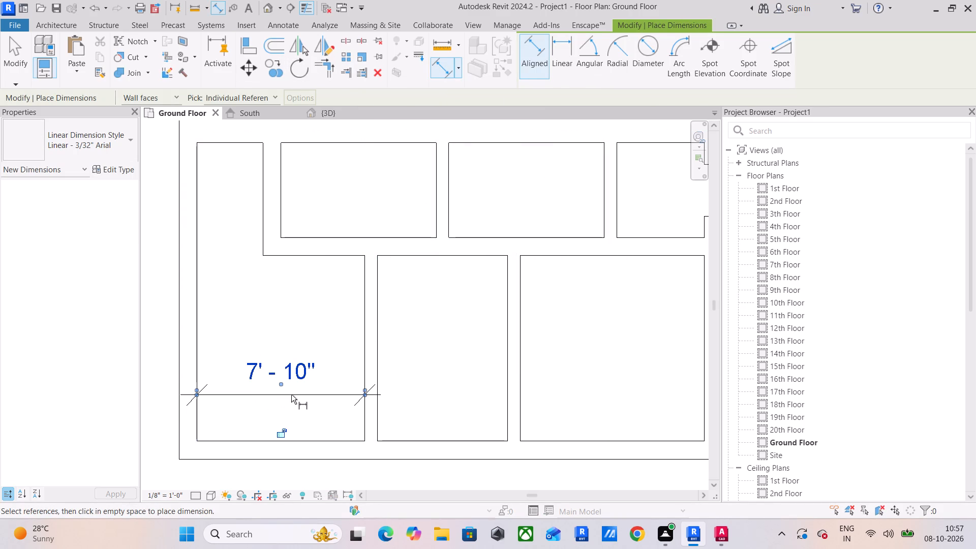
pyautogui.press('Escape')
pyautogui.press('Escape')
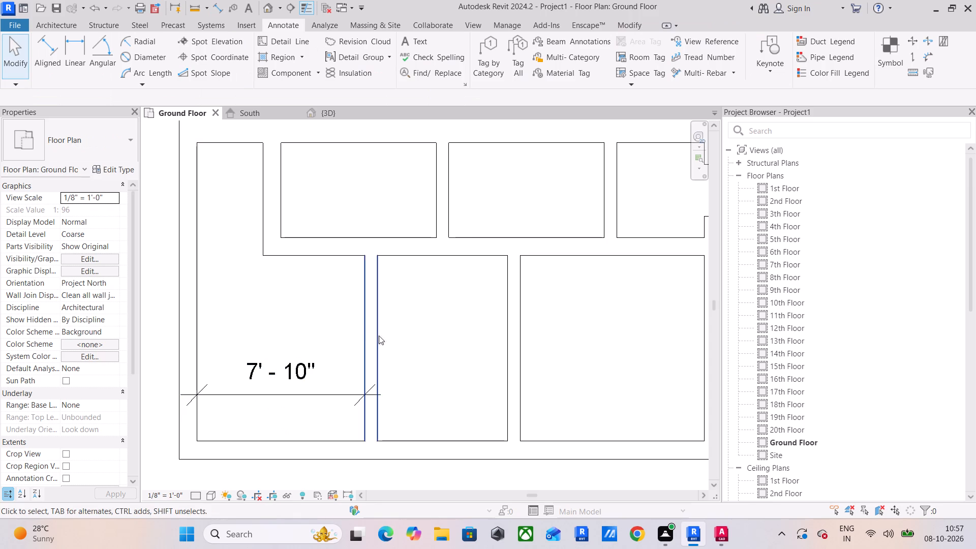
# Set the west room's clear width to 8'-8" by moving the 6" interior wall on its east side.
pyautogui.click(370, 326)
pyautogui.click(271, 380)
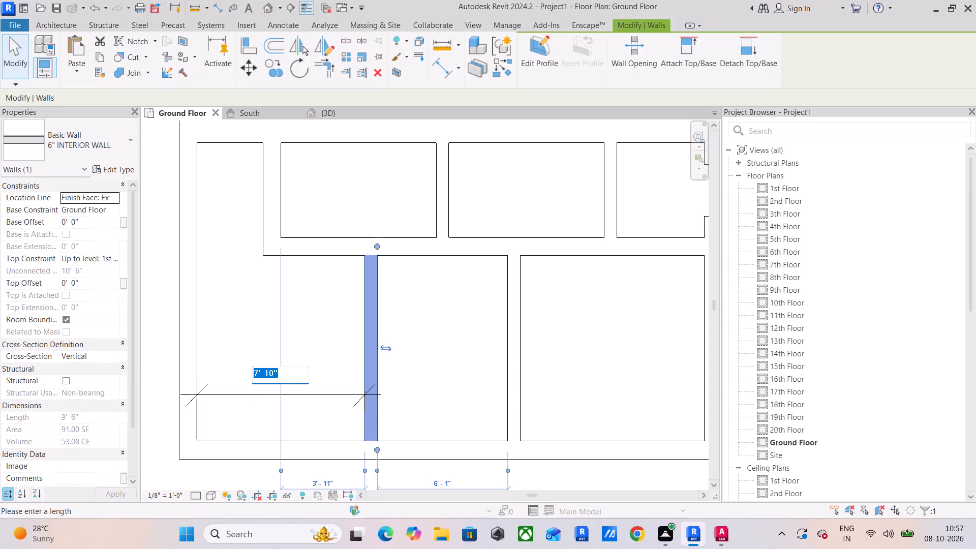
pyautogui.write('8\'8"')
pyautogui.press('Return')
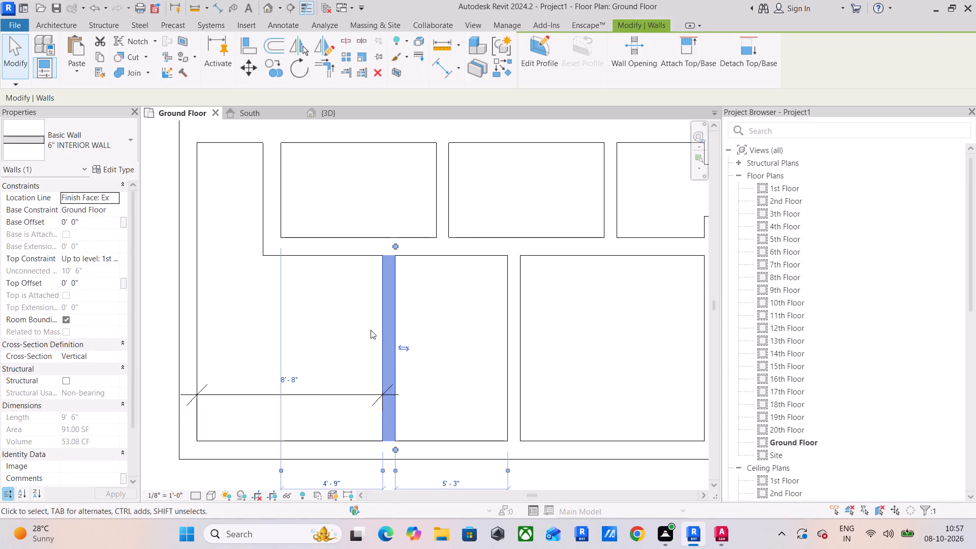
pyautogui.click(460, 301)
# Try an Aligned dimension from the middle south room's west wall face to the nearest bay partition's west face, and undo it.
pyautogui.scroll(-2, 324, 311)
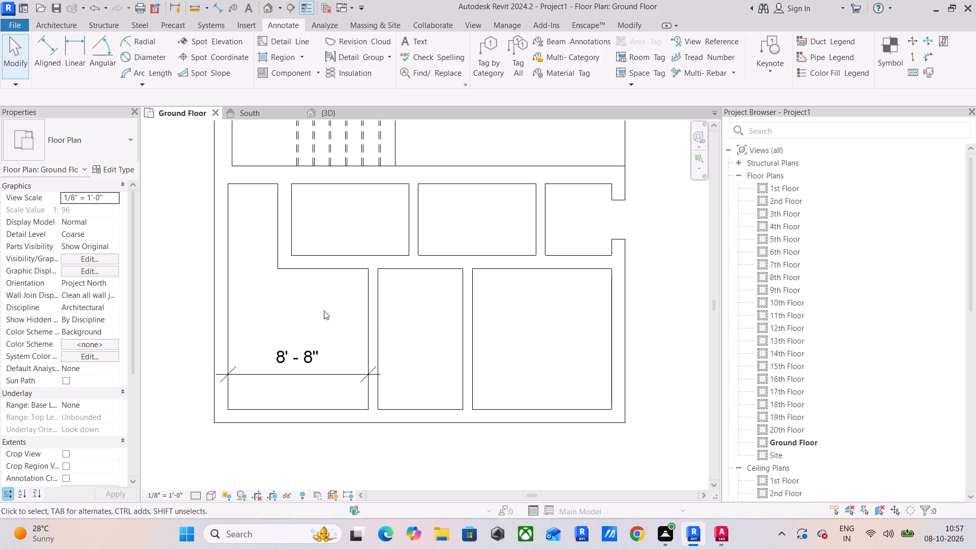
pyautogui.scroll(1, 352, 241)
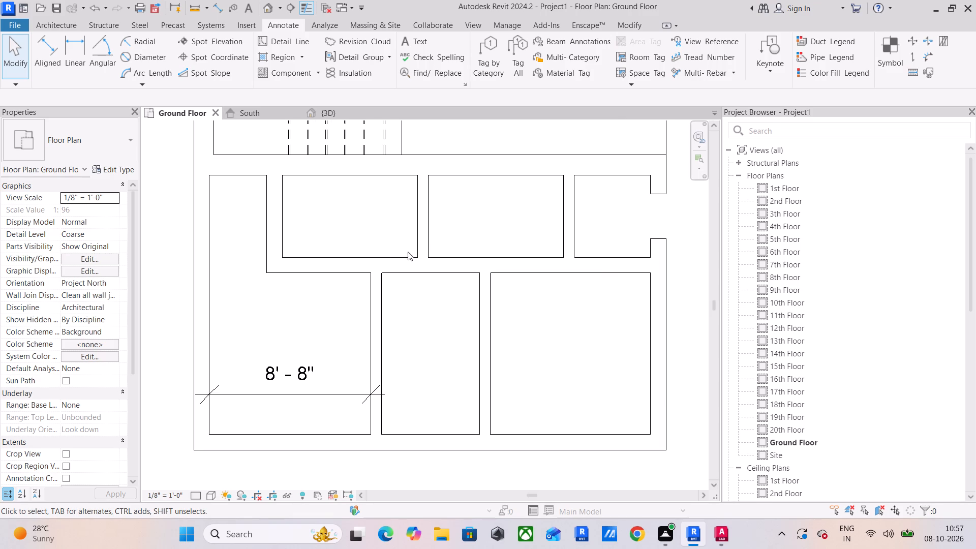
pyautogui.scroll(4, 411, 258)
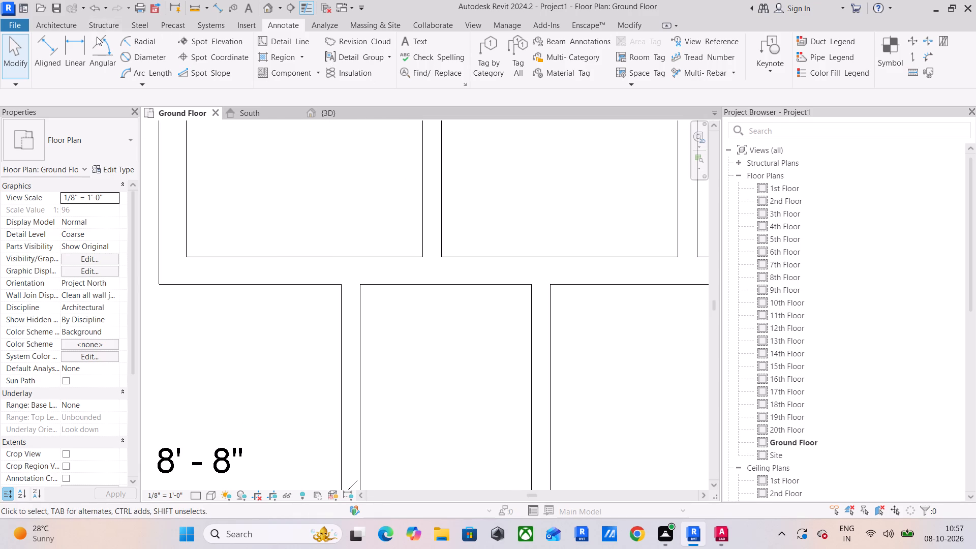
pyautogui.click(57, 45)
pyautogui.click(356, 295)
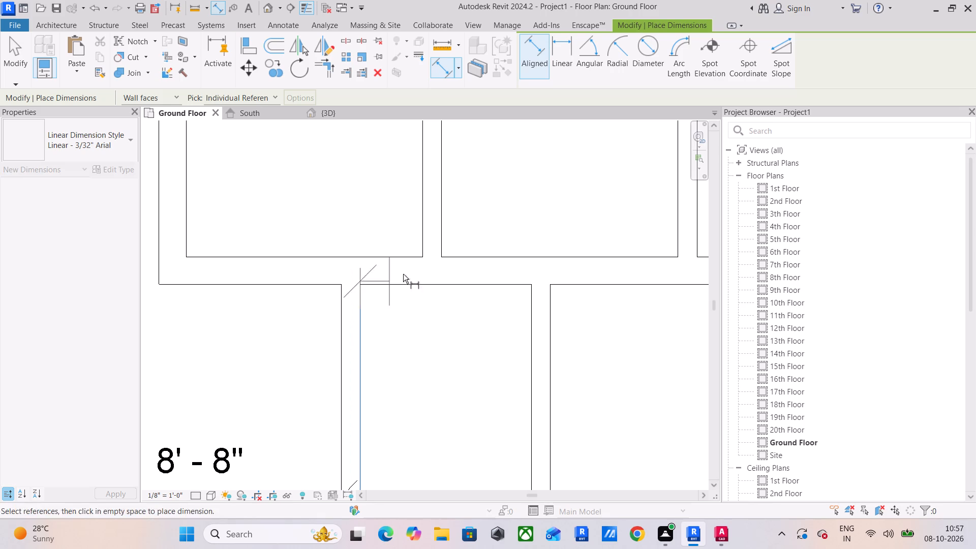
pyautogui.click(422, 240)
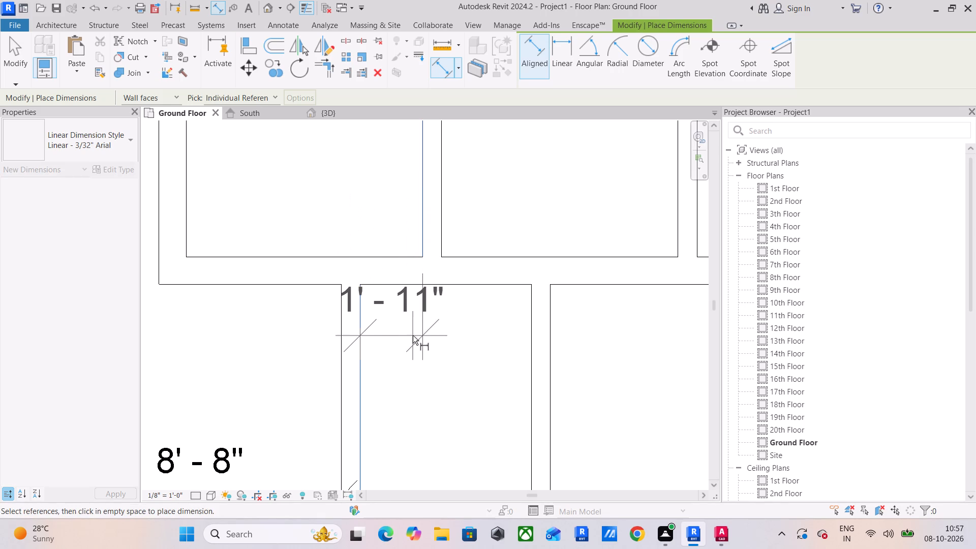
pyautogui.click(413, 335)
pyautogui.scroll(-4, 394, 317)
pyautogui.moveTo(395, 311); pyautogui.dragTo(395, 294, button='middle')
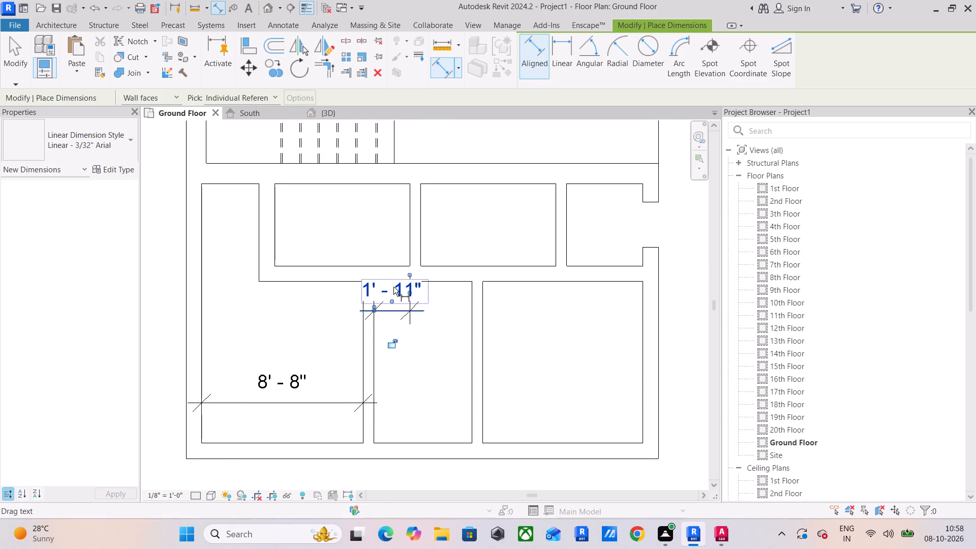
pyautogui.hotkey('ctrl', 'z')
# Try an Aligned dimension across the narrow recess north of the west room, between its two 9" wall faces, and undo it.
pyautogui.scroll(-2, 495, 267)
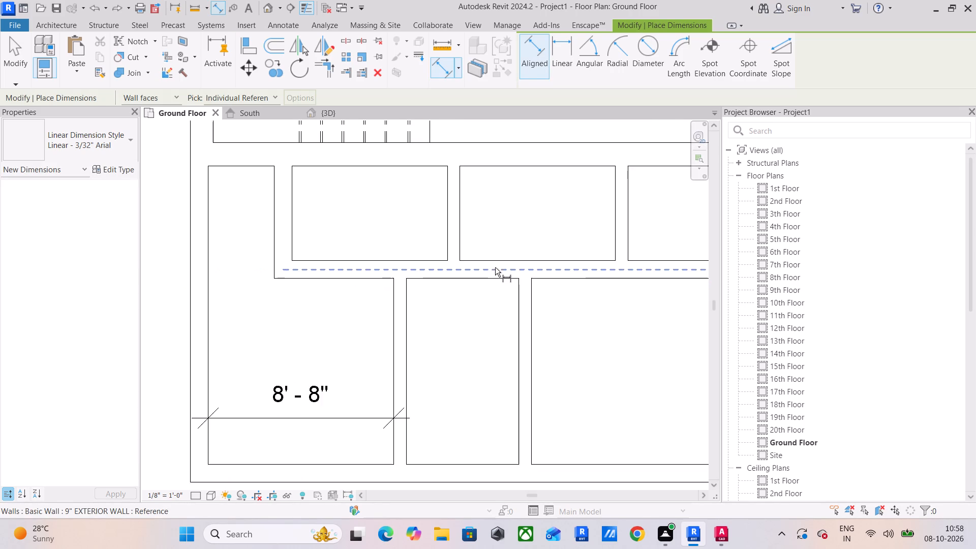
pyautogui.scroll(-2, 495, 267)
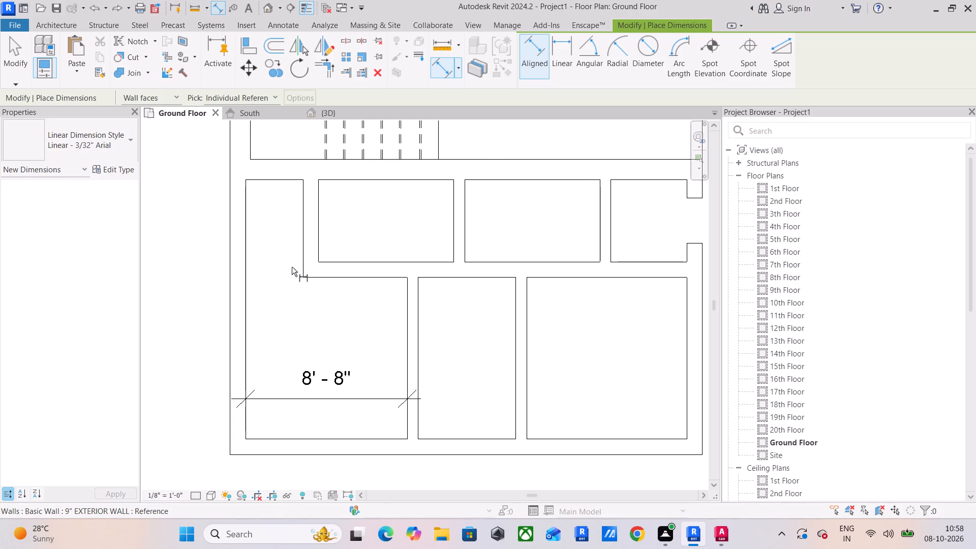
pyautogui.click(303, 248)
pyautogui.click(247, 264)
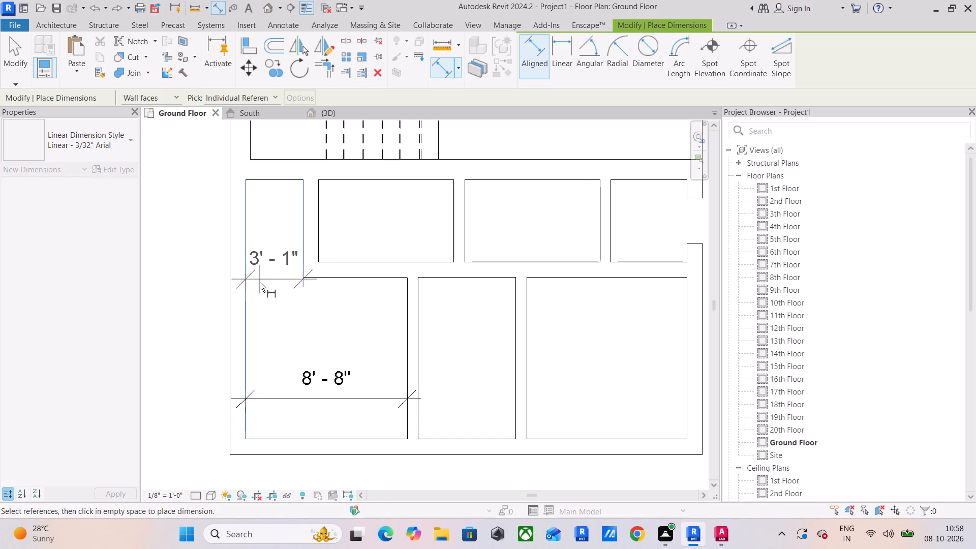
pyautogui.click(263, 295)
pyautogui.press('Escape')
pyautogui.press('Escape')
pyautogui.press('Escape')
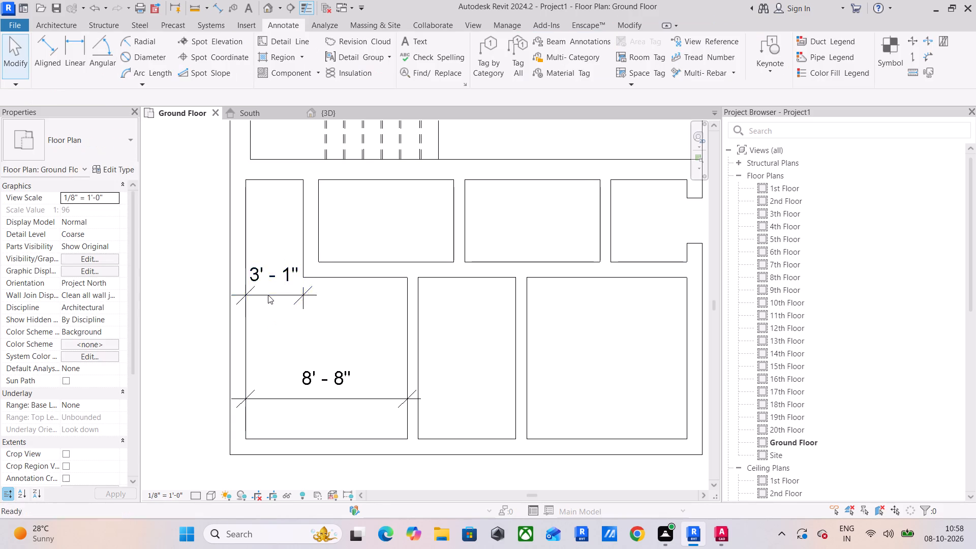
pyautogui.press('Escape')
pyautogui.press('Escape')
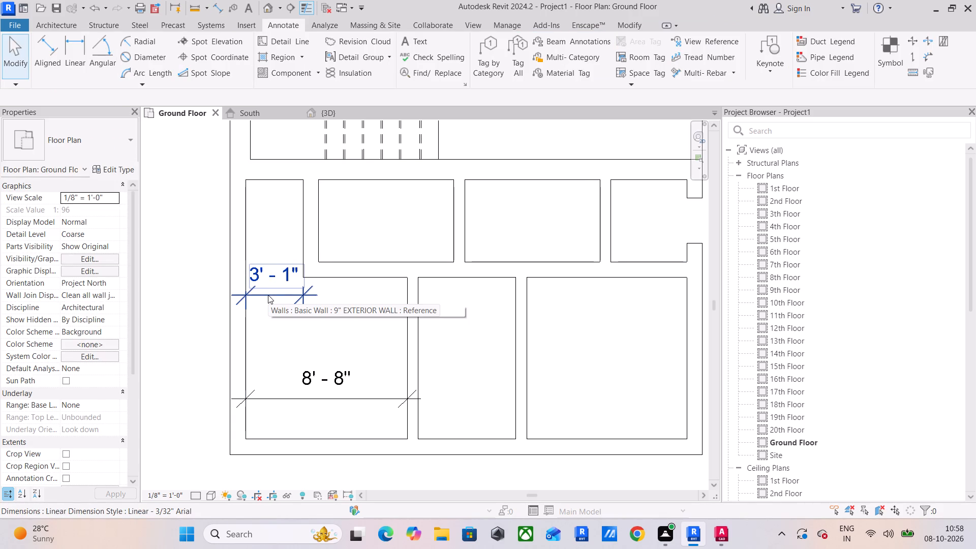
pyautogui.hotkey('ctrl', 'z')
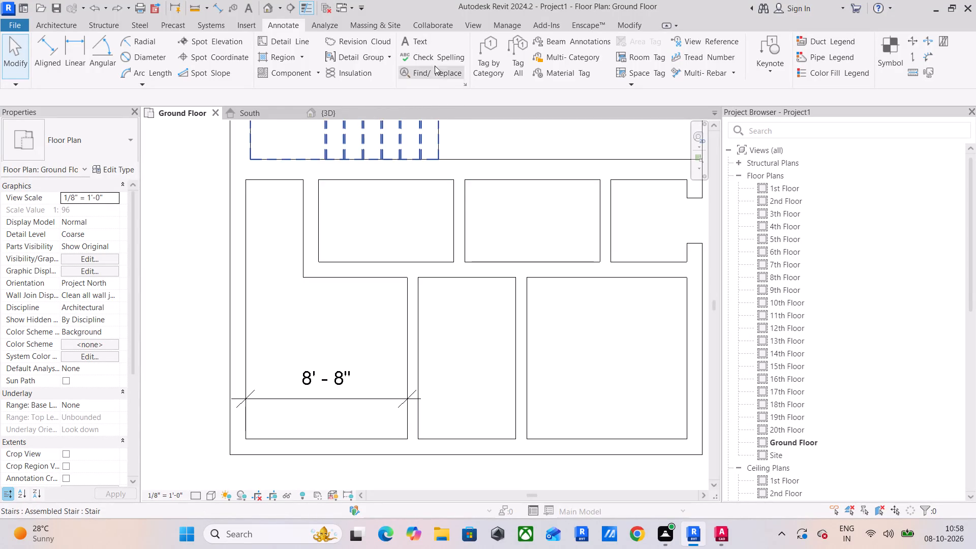
# Place an Aligned dimension across the east south room, between the 6" wall's east face and the east exterior wall's inner face.
pyautogui.scroll(-2, 434, 65)
pyautogui.scroll(-3, 394, 188)
pyautogui.moveTo(446, 193); pyautogui.dragTo(339, 205, button='middle')
pyautogui.scroll(-1, 362, 209)
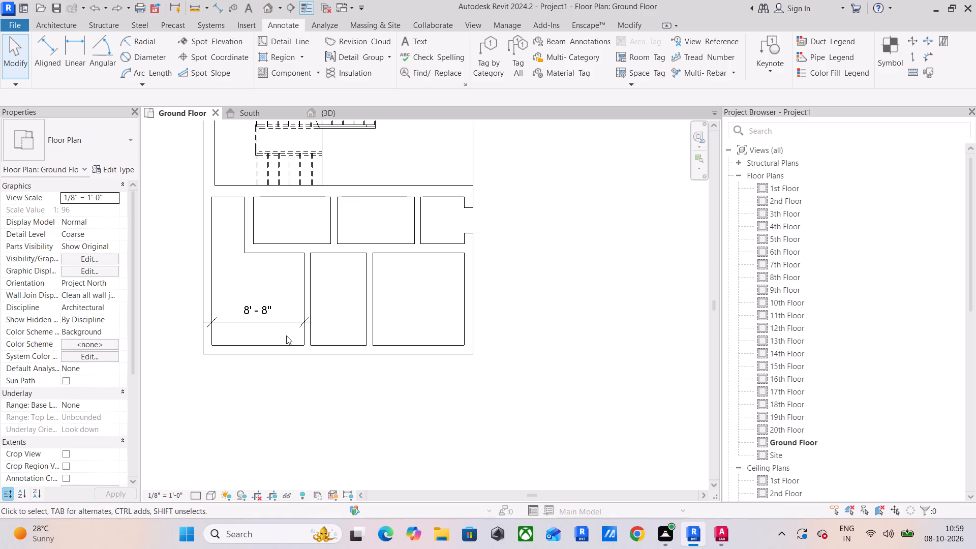
pyautogui.moveTo(282, 322); pyautogui.dragTo(324, 317, button='middle')
pyautogui.scroll(4, 324, 317)
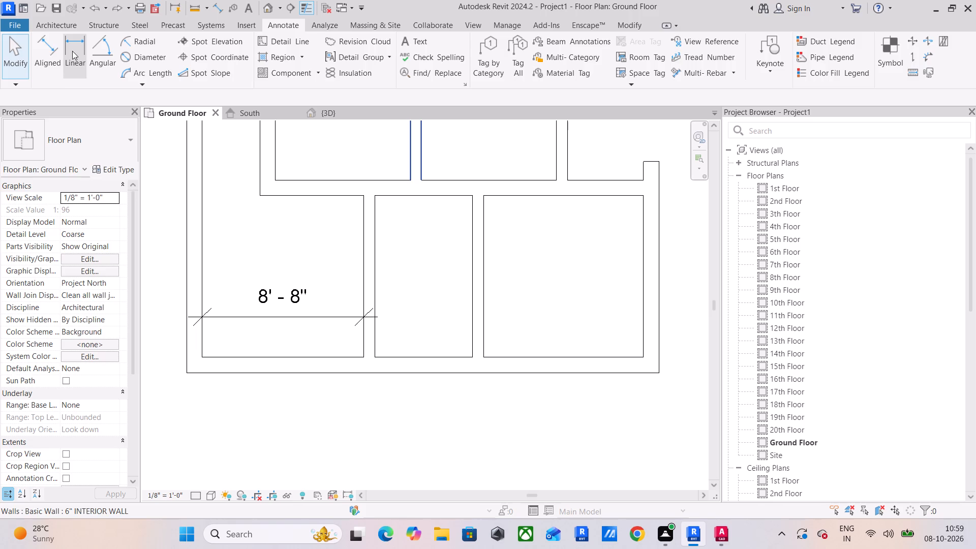
pyautogui.click(42, 41)
pyautogui.click(487, 308)
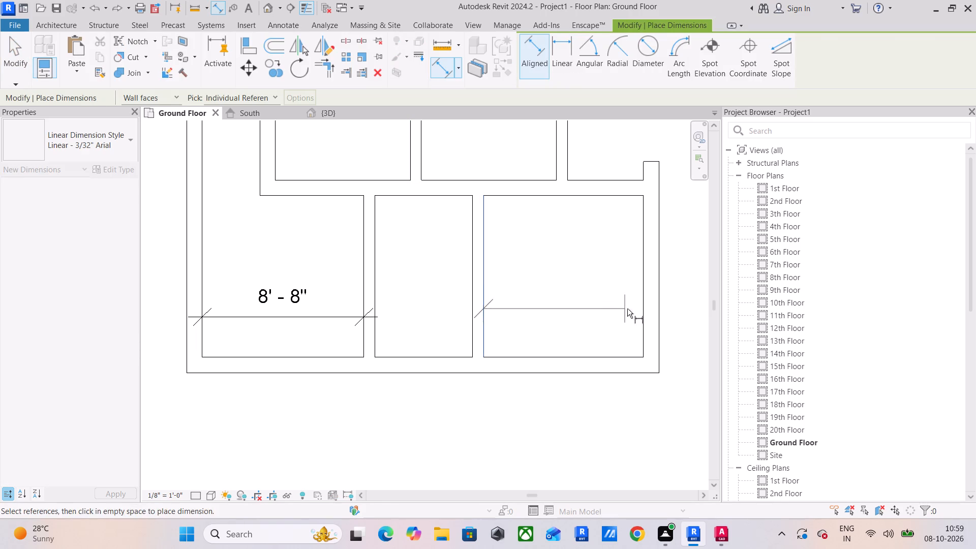
pyautogui.click(640, 314)
pyautogui.click(626, 321)
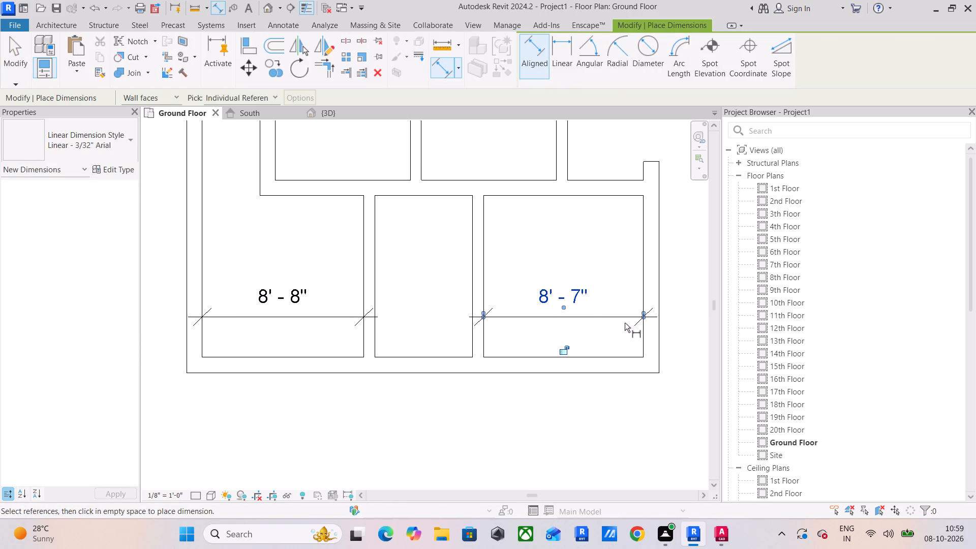
pyautogui.press('Escape')
pyautogui.press('Escape')
pyautogui.press('Escape')
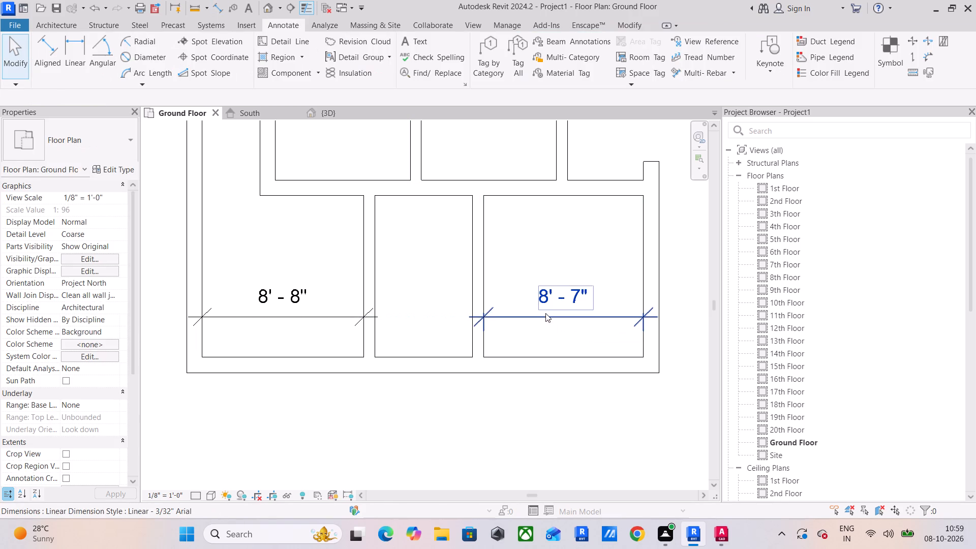
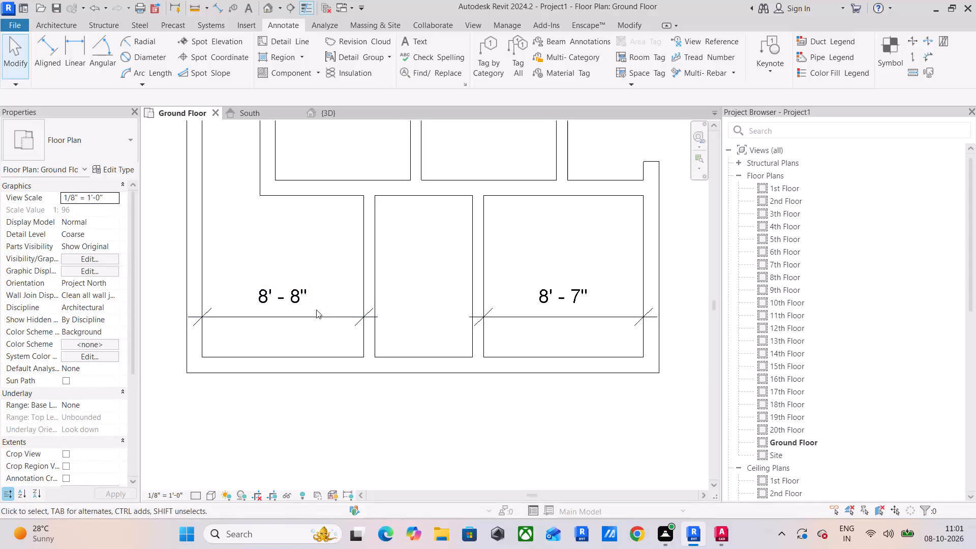
# Set the west south room's clear width to 8'-7" by moving the 6" interior wall on its east side.
pyautogui.click(368, 267)
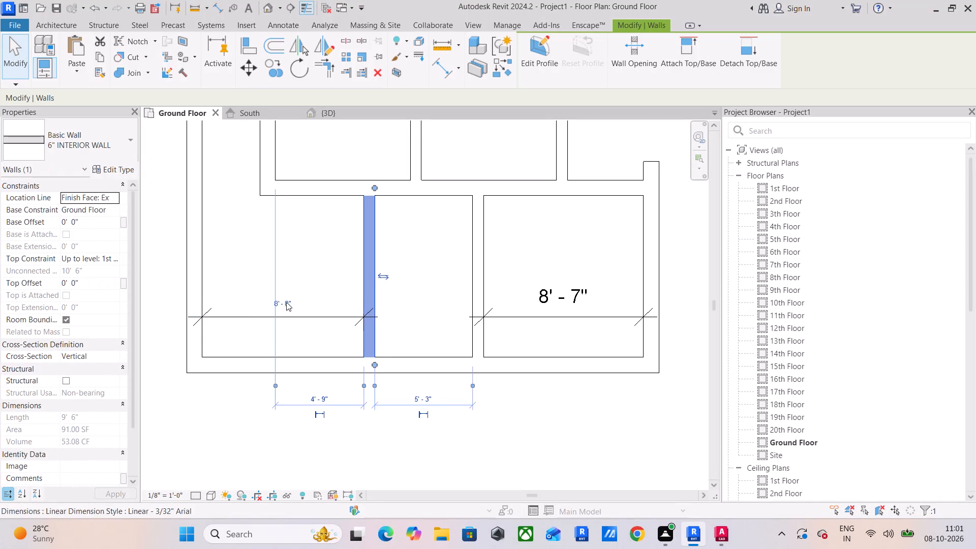
pyautogui.click(286, 302)
pyautogui.write("8'")
pyautogui.write('7"')
pyautogui.press('Return')
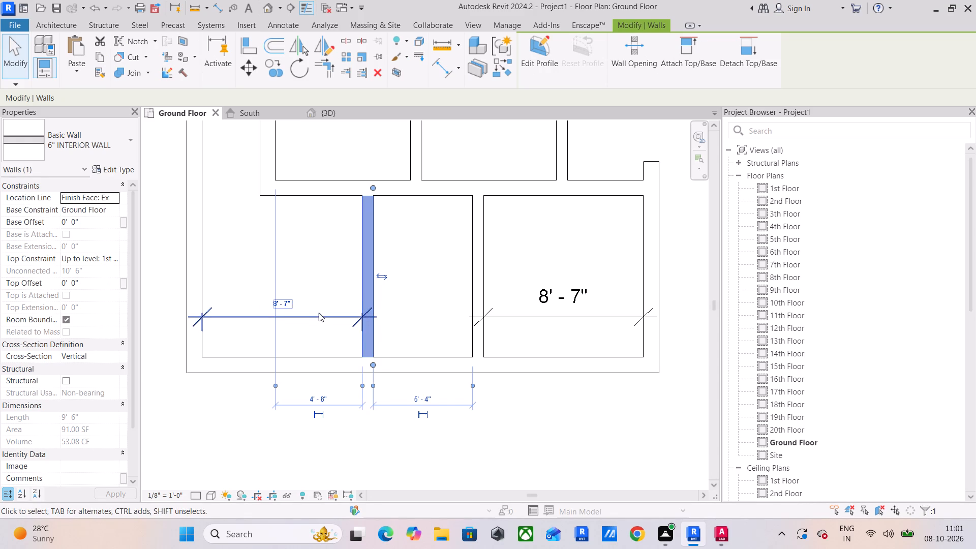
pyautogui.click(323, 253)
# Delete the two Aligned dimensions across the west and east south rooms.
pyautogui.moveTo(403, 231); pyautogui.dragTo(379, 240, button='middle')
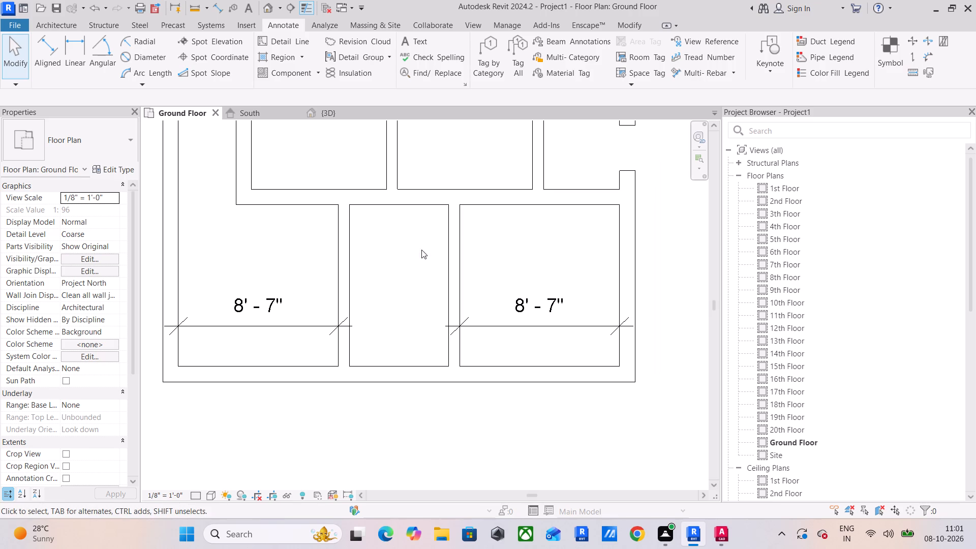
pyautogui.moveTo(402, 196); pyautogui.dragTo(411, 306, button='middle')
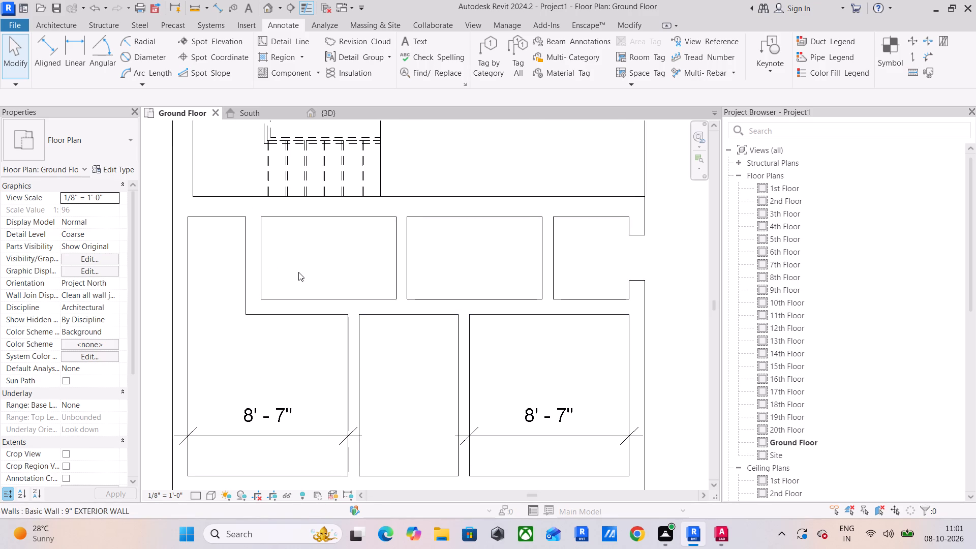
pyautogui.scroll(-3, 400, 256)
pyautogui.moveTo(401, 256); pyautogui.dragTo(422, 243, button='middle')
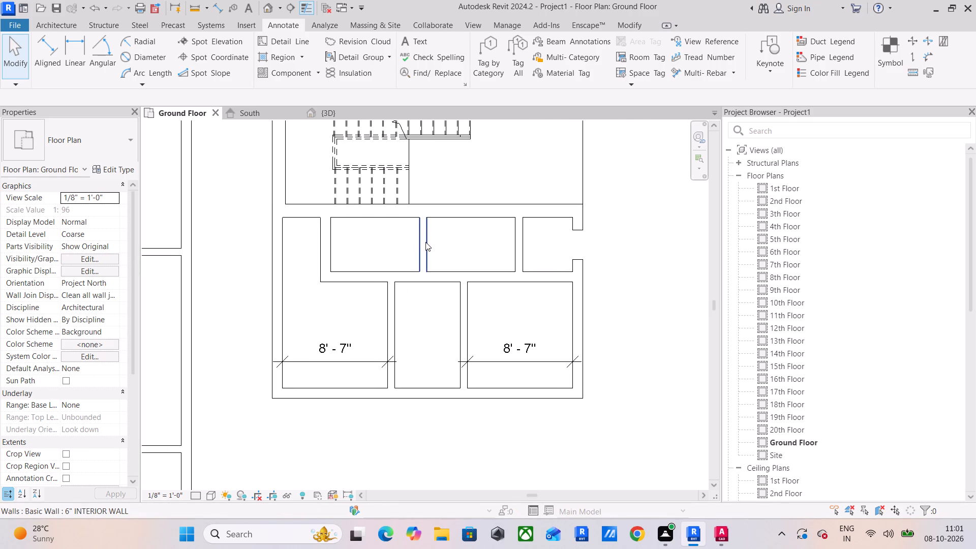
pyautogui.click(420, 341)
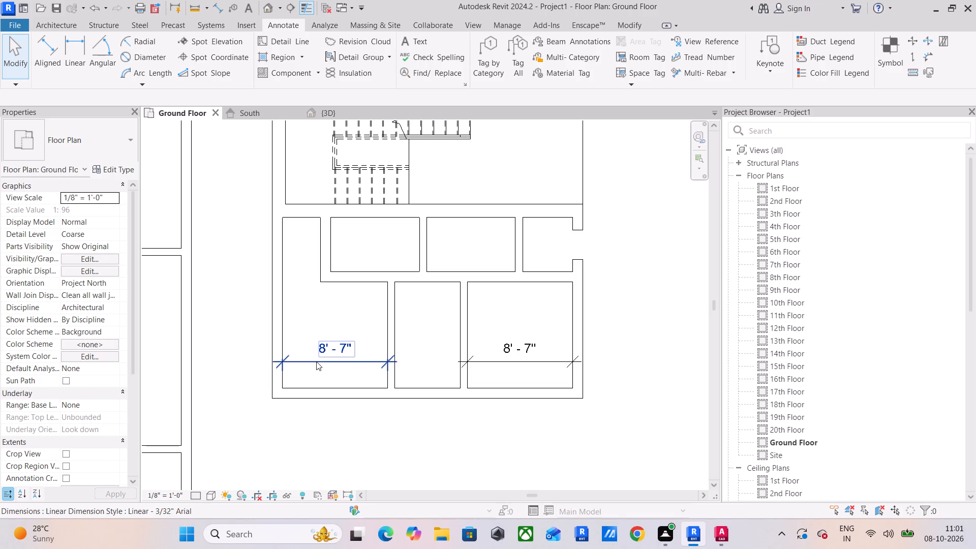
pyautogui.press('Delete')
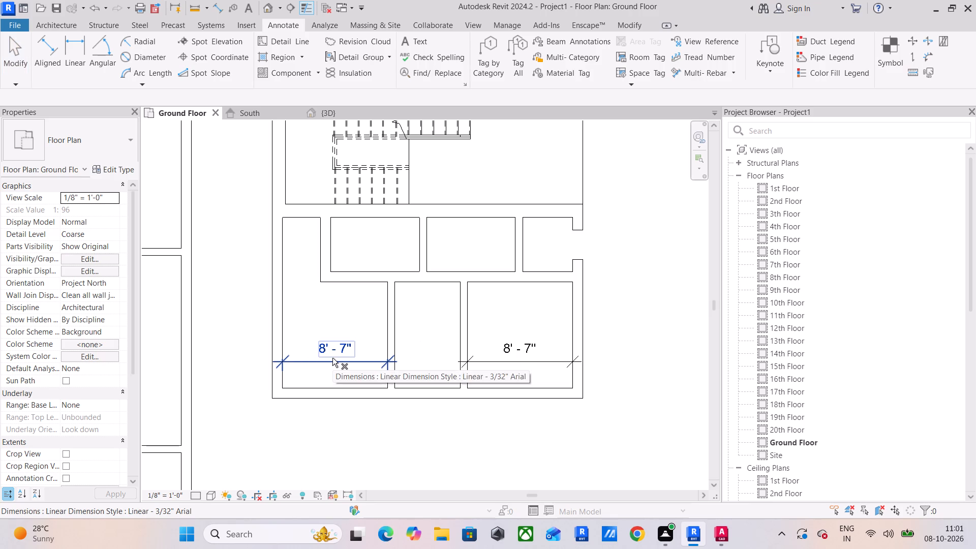
pyautogui.click(332, 358)
pyautogui.click(345, 360)
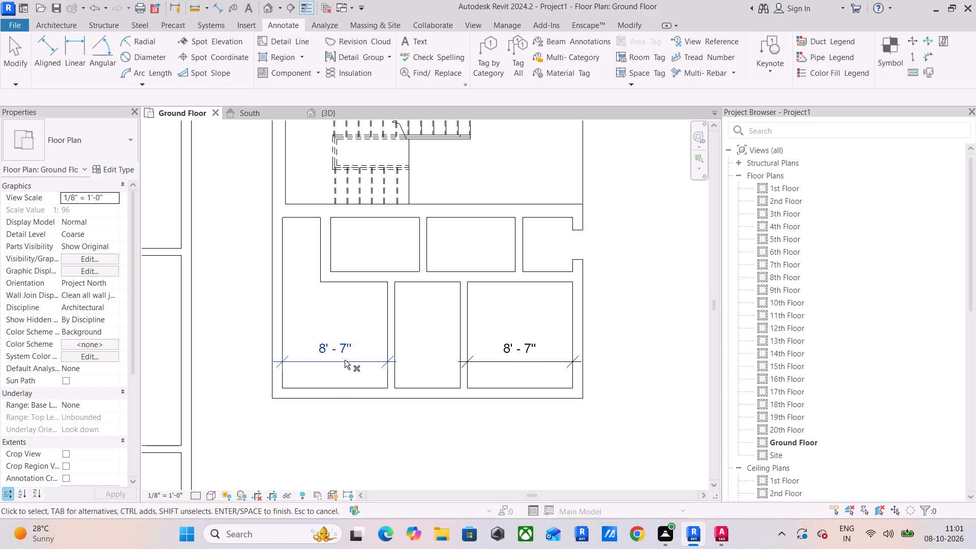
pyautogui.click(345, 360)
pyautogui.press('Delete')
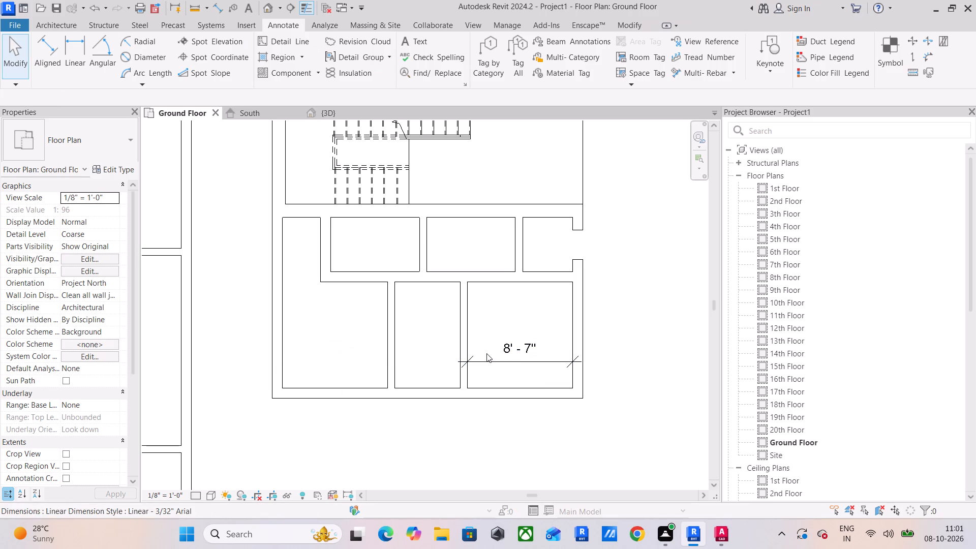
pyautogui.click(488, 360)
pyautogui.press('Delete')
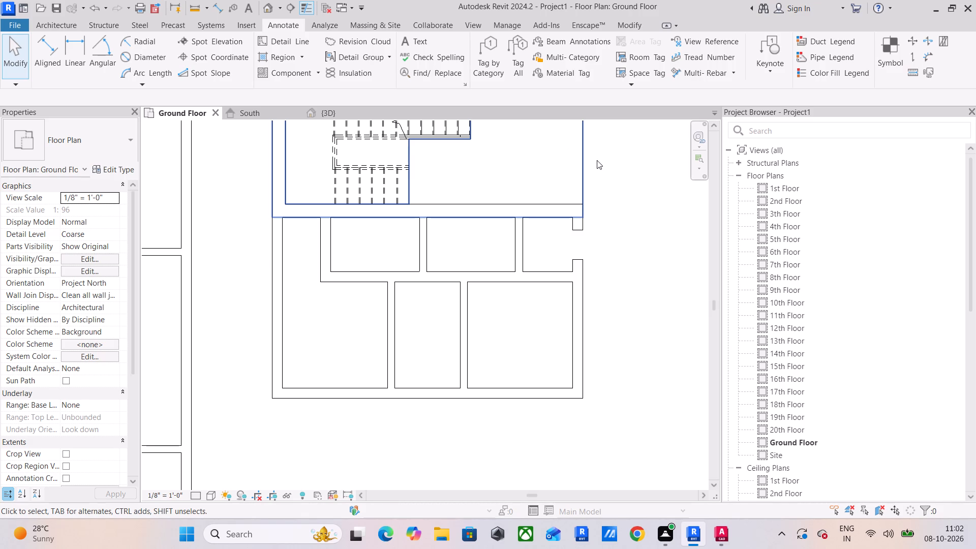
# Extend the 9" exterior wall north of the south rooms westward to the inner face of the west exterior wall, closing off the narrow recess.
pyautogui.moveTo(477, 291); pyautogui.dragTo(528, 238, button='middle')
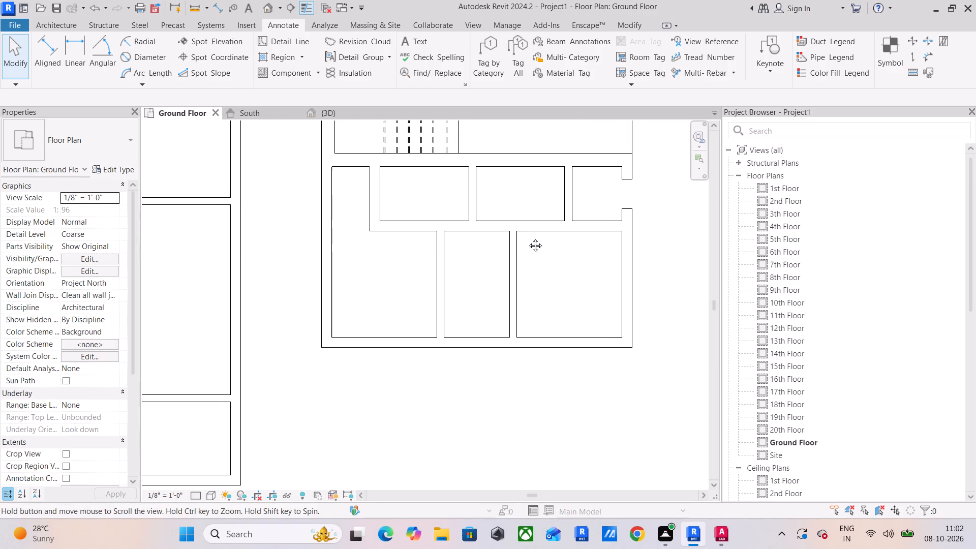
pyautogui.moveTo(528, 238); pyautogui.dragTo(528, 237, button='middle')
pyautogui.scroll(-1, 438, 309)
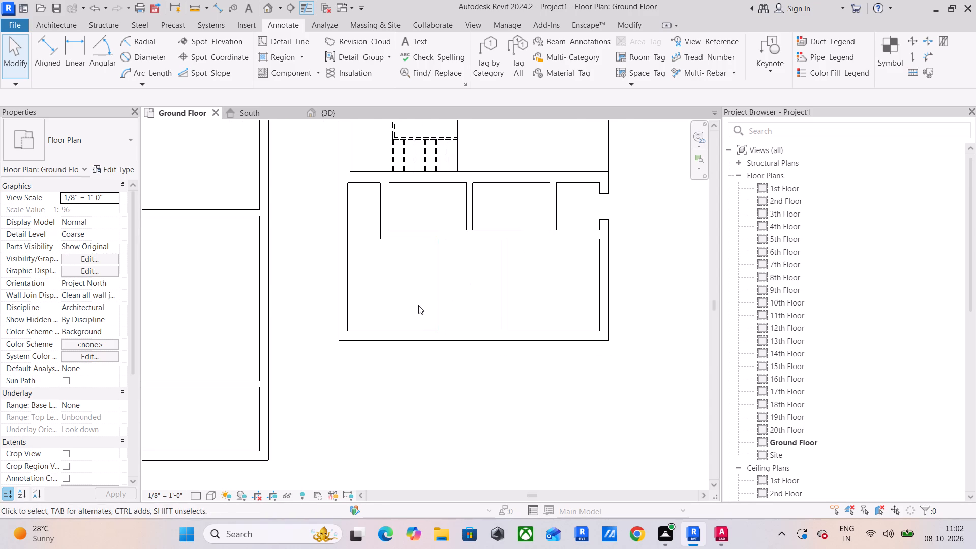
pyautogui.scroll(3, 418, 270)
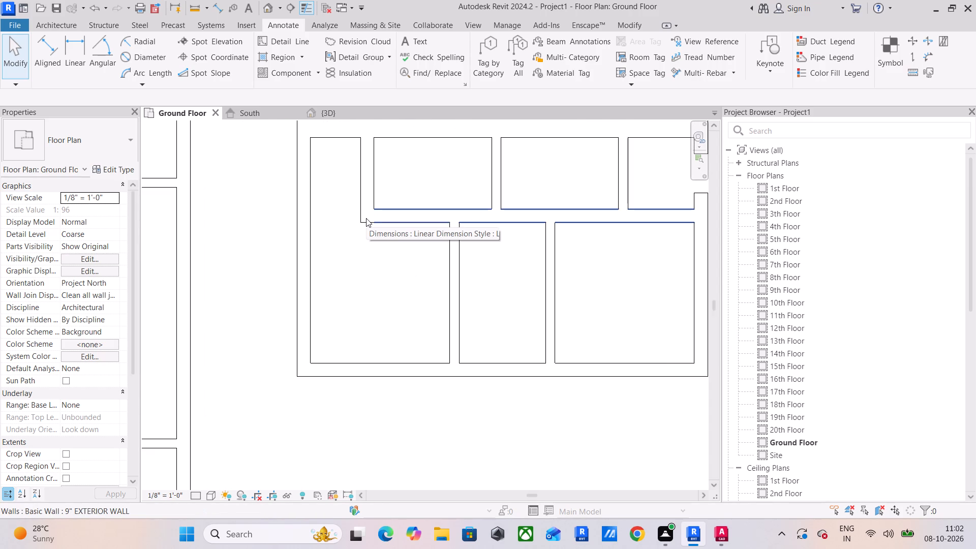
pyautogui.click(367, 218)
pyautogui.moveTo(368, 207); pyautogui.dragTo(341, 206)
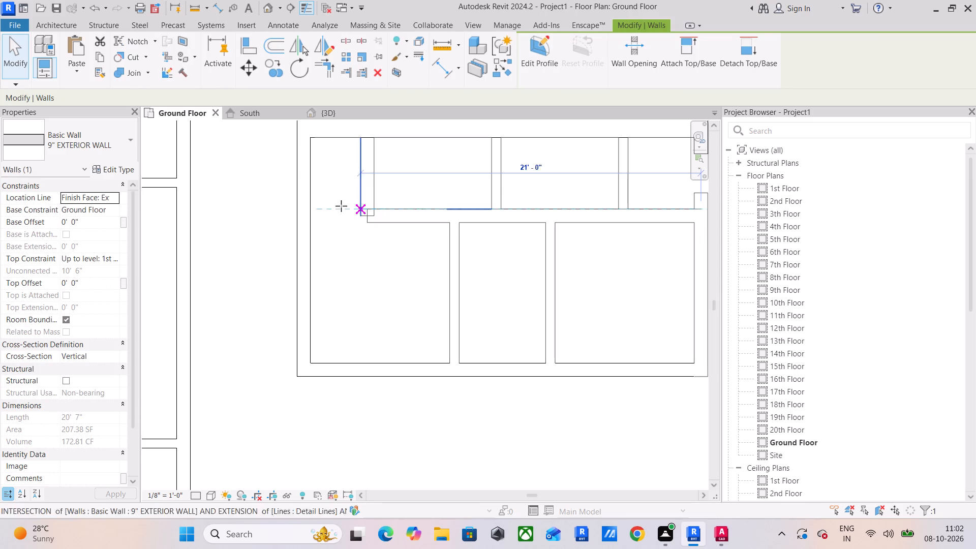
pyautogui.moveTo(341, 206); pyautogui.dragTo(311, 206)
pyautogui.scroll(-2, 329, 266)
pyautogui.moveTo(338, 266); pyautogui.dragTo(340, 300, button='middle')
pyautogui.click(340, 300)
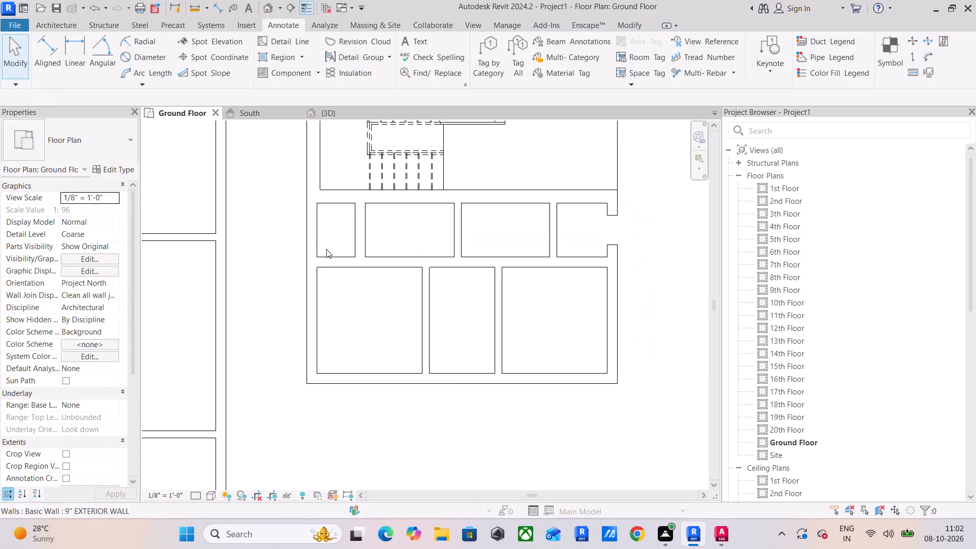
# Split the 9" west exterior wall level with the narrow recess's north and south edges, unjoining elements where required.
pyautogui.click(623, 24)
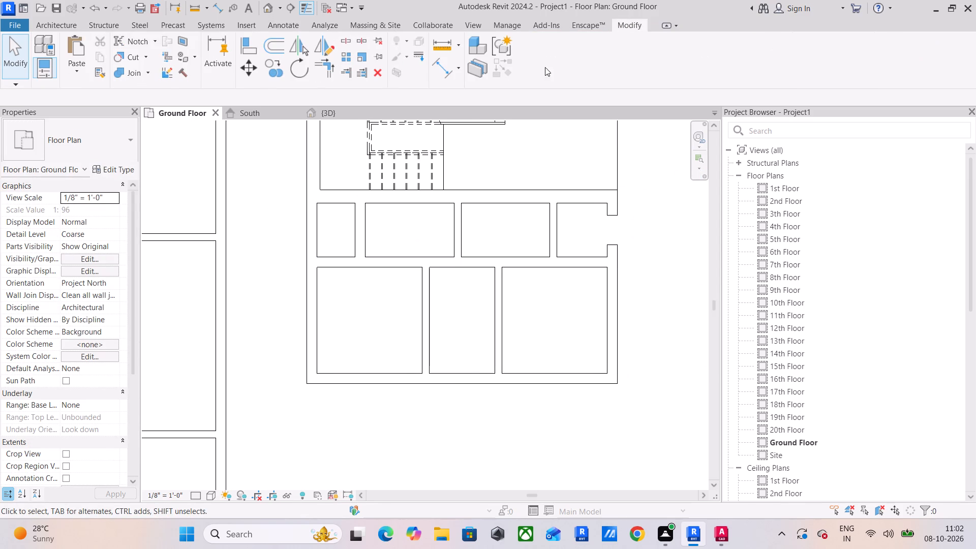
pyautogui.click(354, 39)
pyautogui.scroll(4, 312, 208)
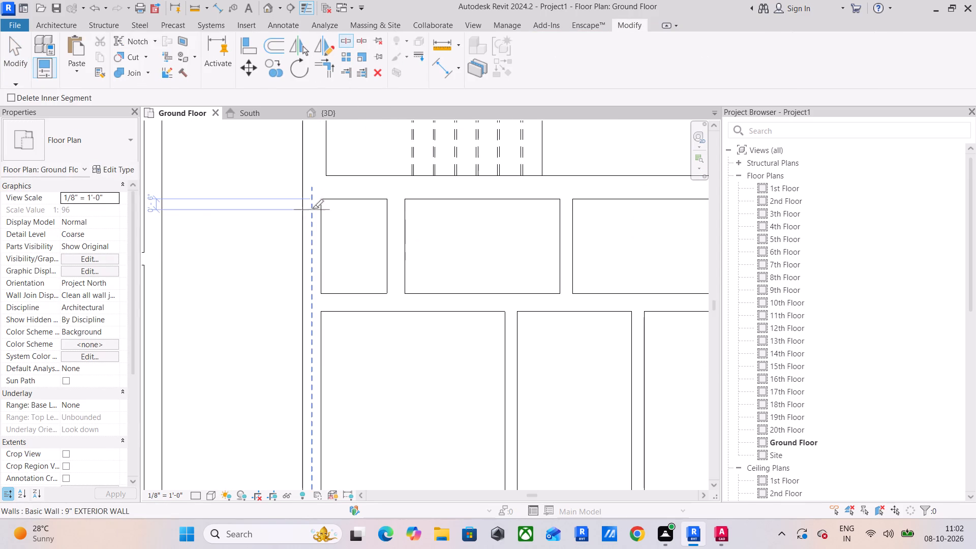
pyautogui.click(314, 200)
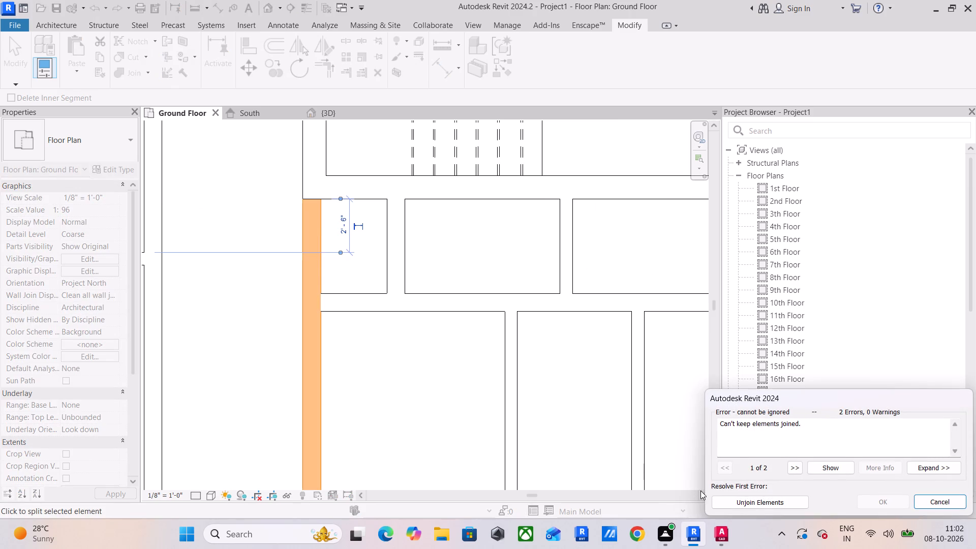
pyautogui.click(741, 499)
pyautogui.scroll(4, 315, 229)
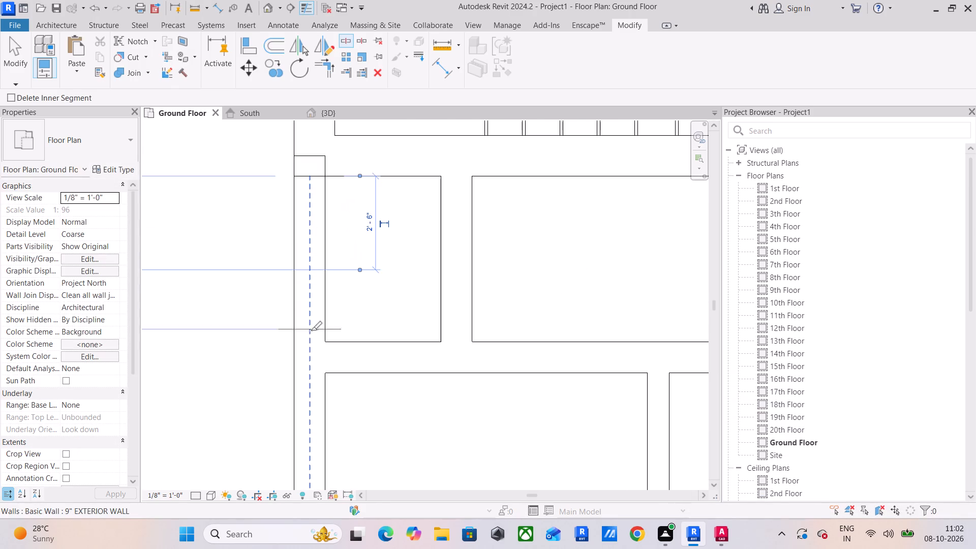
pyautogui.click(310, 341)
pyautogui.scroll(-3, 372, 297)
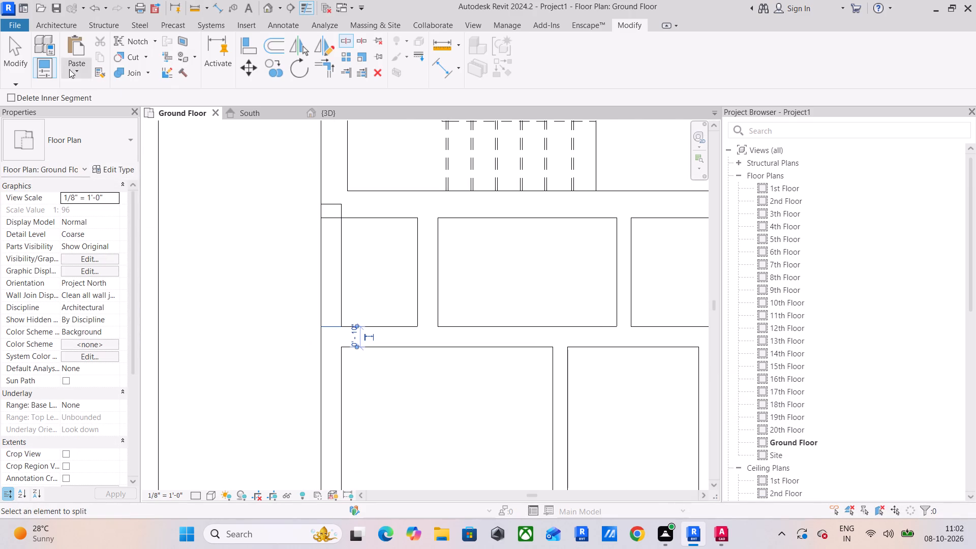
# Delete the split west wall segment beside the narrow recess and the short leftover stub at its north end.
pyautogui.click(10, 45)
pyautogui.click(338, 270)
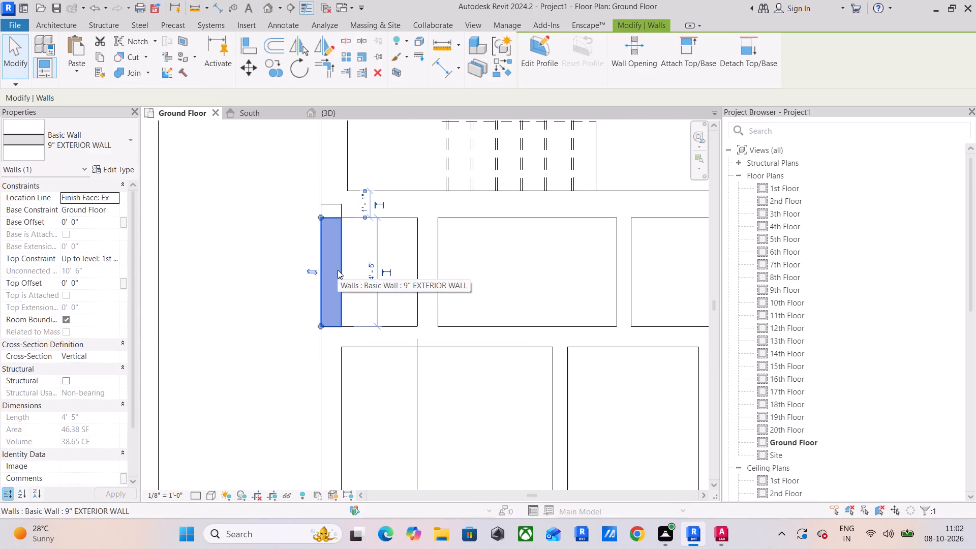
pyautogui.press('Delete')
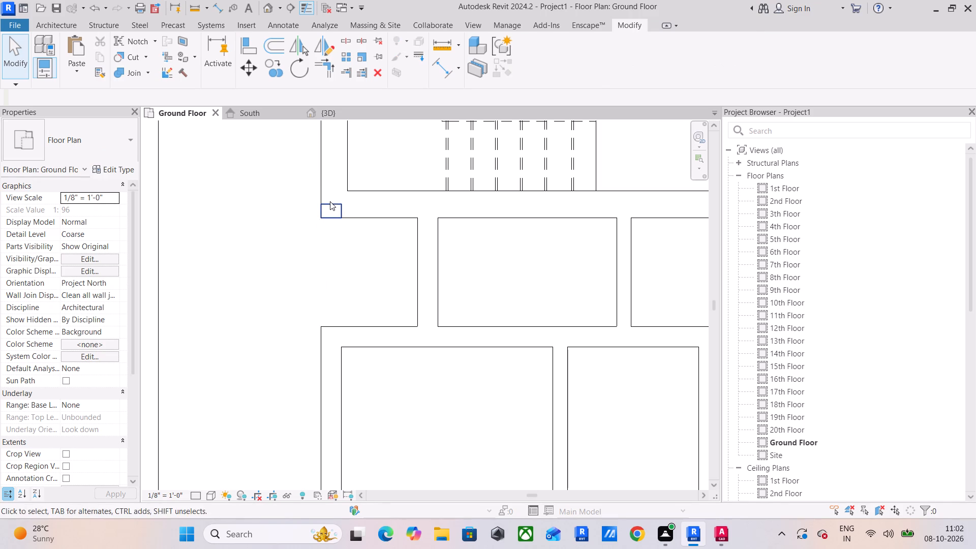
pyautogui.click(330, 202)
pyautogui.press('Delete')
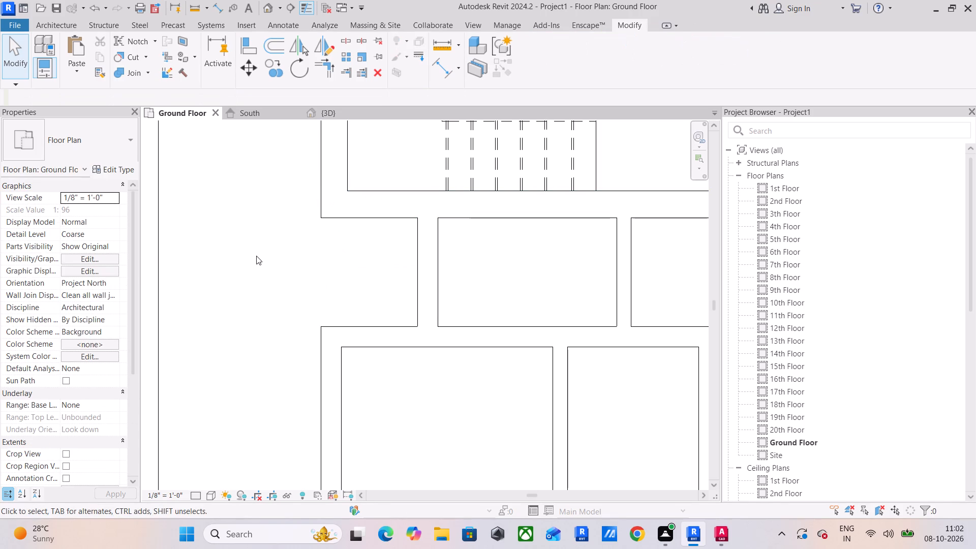
pyautogui.click(256, 256)
# Extend the 9" exterior wall between the bay row and south rooms westward to the neighbouring block's east wall.
pyautogui.scroll(-5, 256, 256)
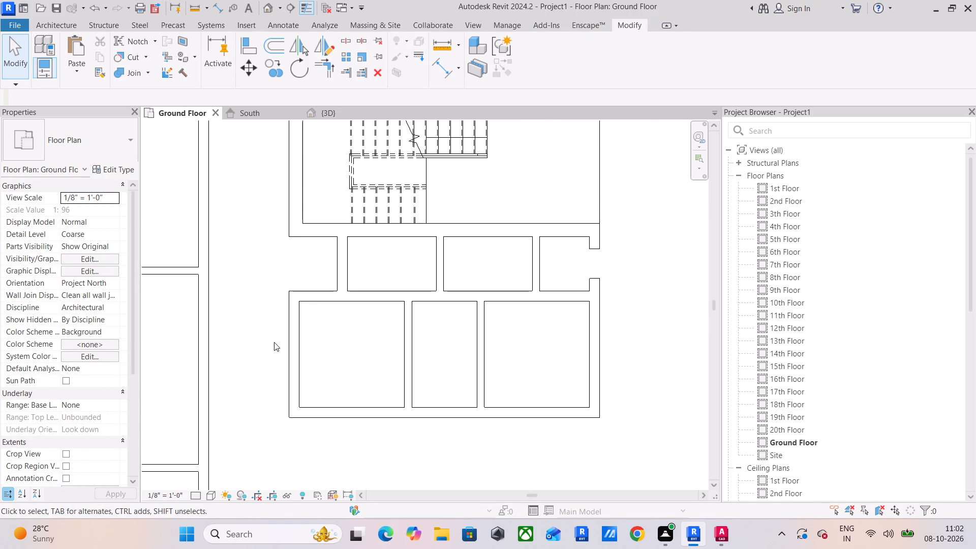
pyautogui.click(308, 298)
pyautogui.scroll(3, 277, 299)
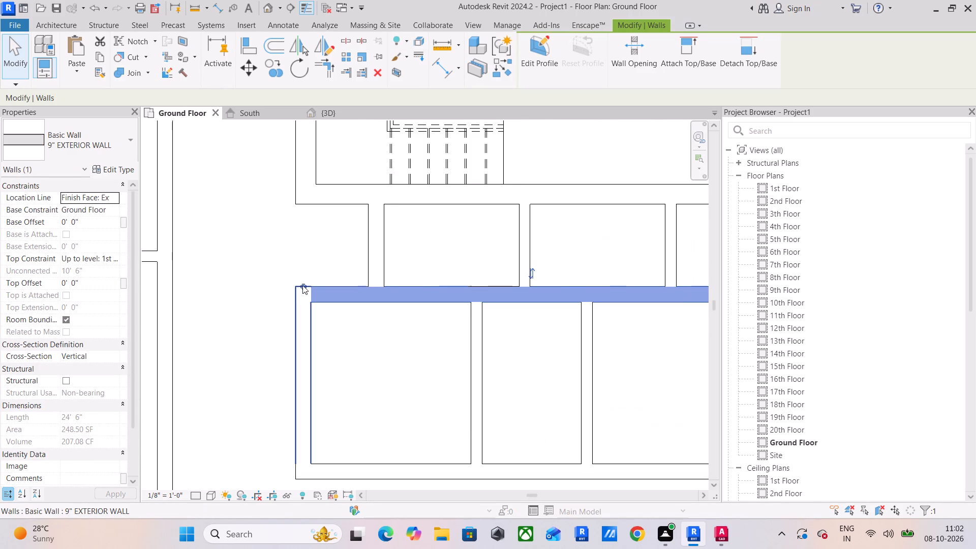
pyautogui.moveTo(302, 285); pyautogui.dragTo(177, 290)
pyautogui.click(243, 362)
# Examine the extended wall and the layout of the stair core, bay row and south rooms beside the neighbouring block.
pyautogui.scroll(-2, 263, 333)
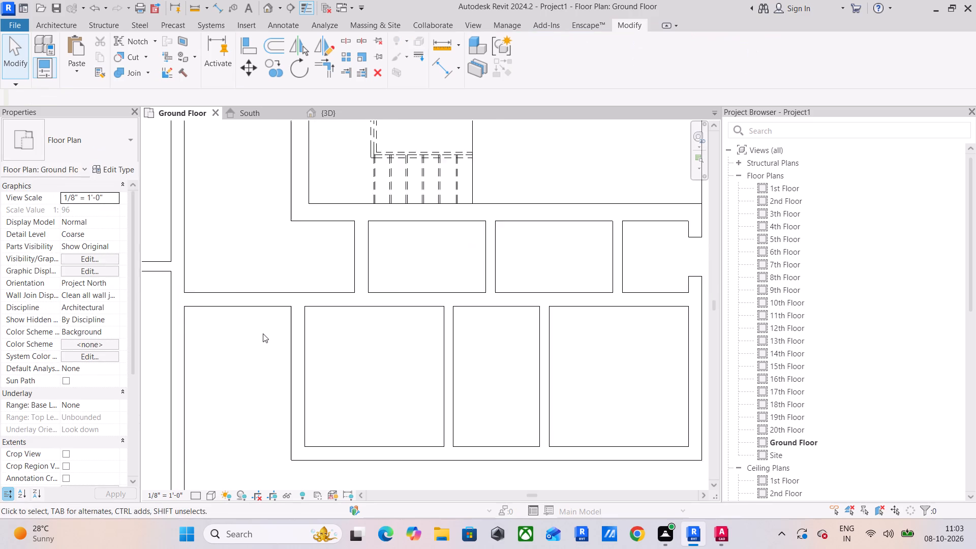
pyautogui.scroll(-2, 263, 333)
pyautogui.moveTo(279, 332); pyautogui.dragTo(297, 295, button='middle')
pyautogui.scroll(-3, 297, 295)
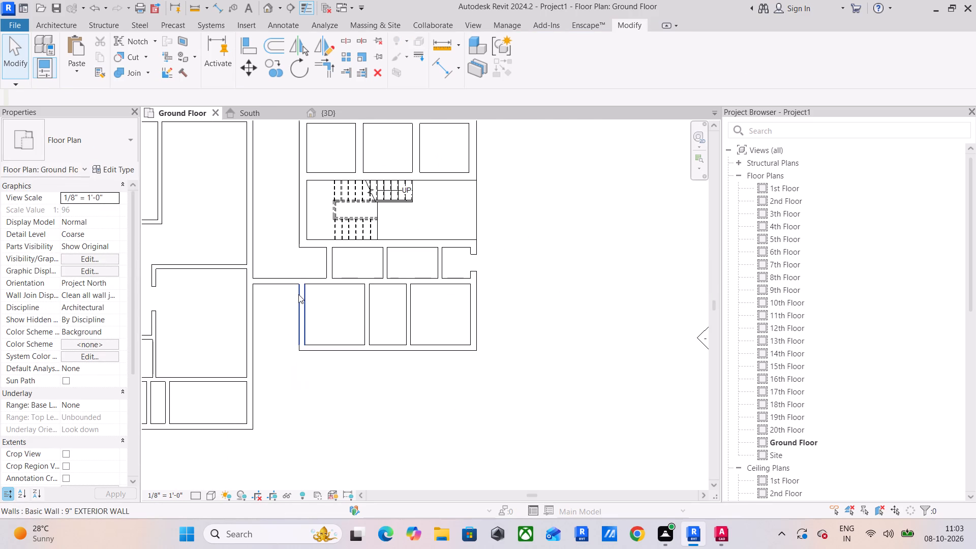
pyautogui.scroll(4, 346, 286)
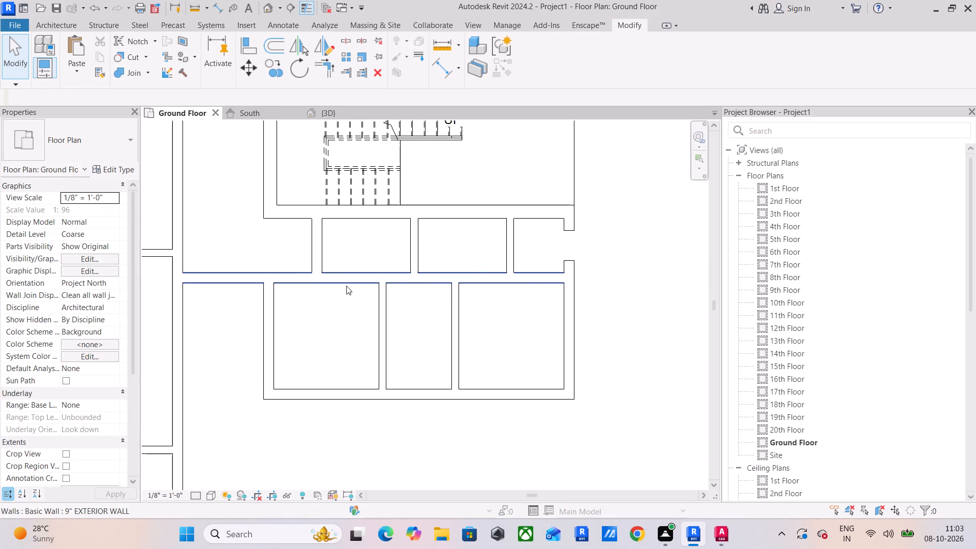
pyautogui.scroll(3, 346, 286)
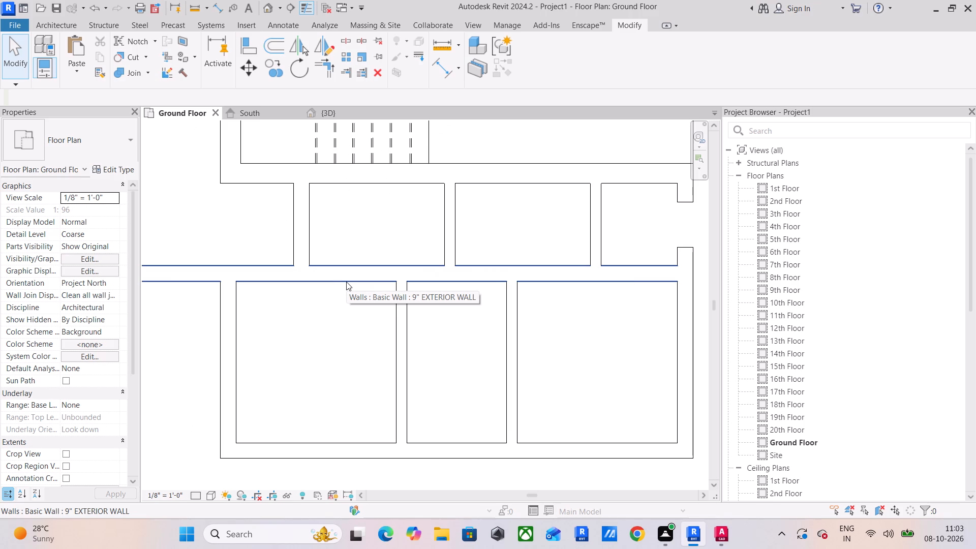
pyautogui.scroll(-4, 379, 256)
pyautogui.scroll(-2, 471, 314)
pyautogui.moveTo(472, 328); pyautogui.dragTo(485, 437, button='middle')
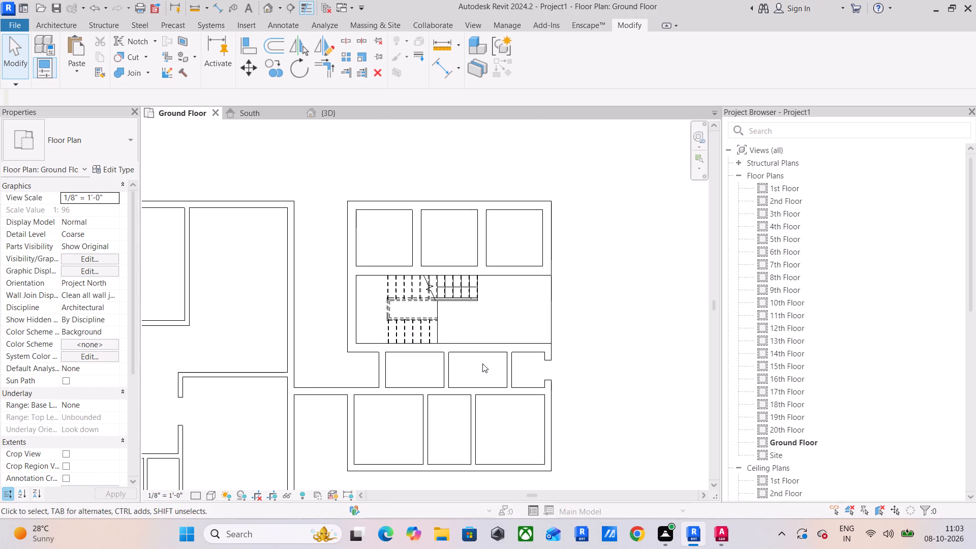
pyautogui.scroll(-1, 482, 363)
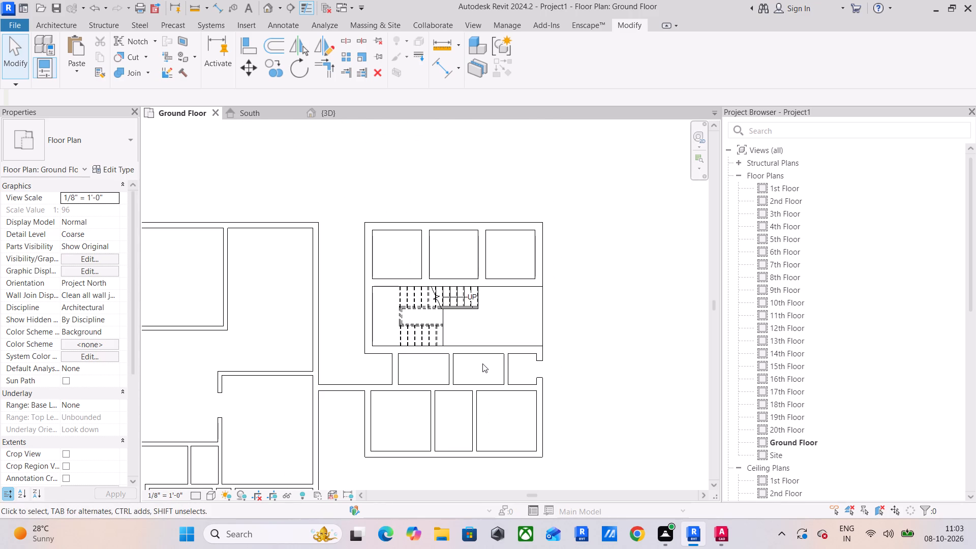
pyautogui.scroll(-2, 482, 363)
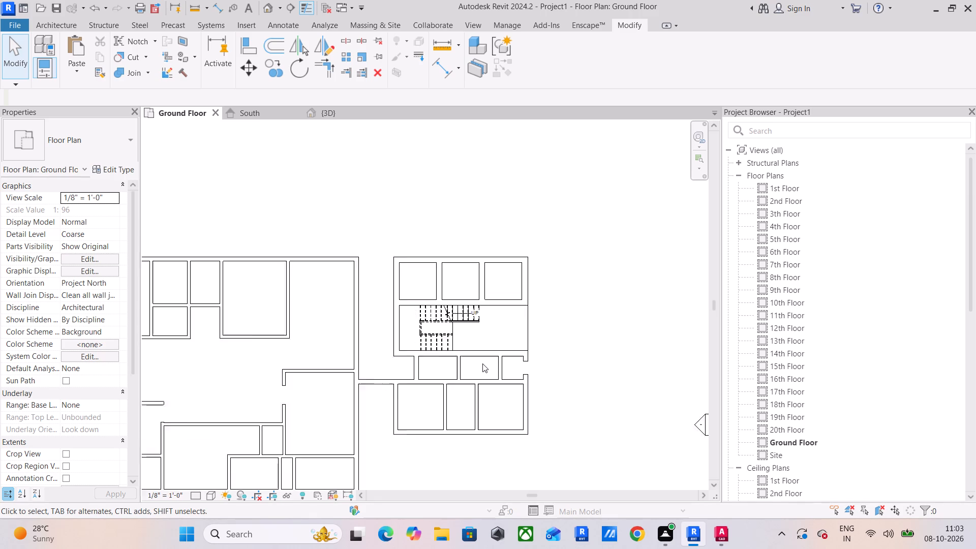
pyautogui.scroll(-1, 482, 363)
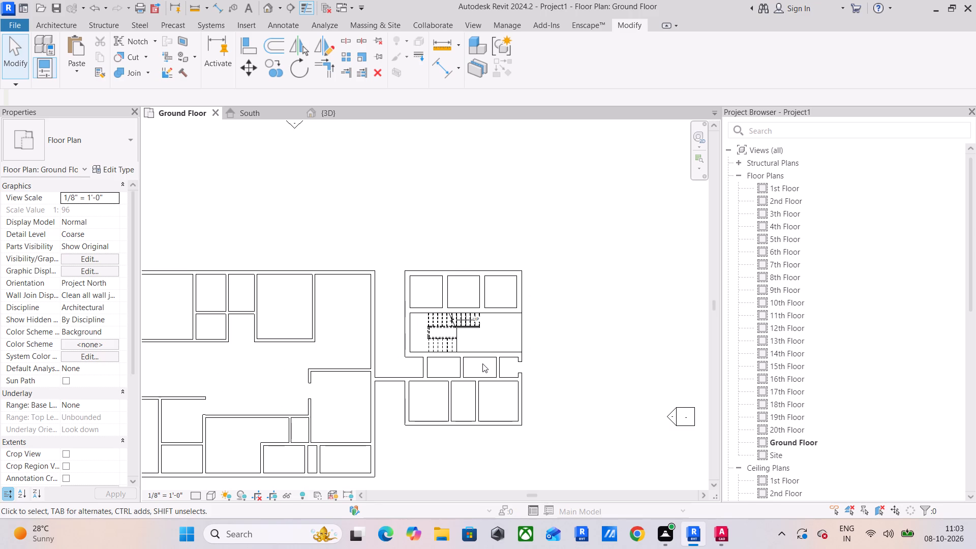
# Draw a horizontal 12" exterior wall about 23'-2" long, 12' north of the stair core block's north wall.
pyautogui.moveTo(443, 326); pyautogui.dragTo(450, 395, button='middle')
pyautogui.scroll(4, 437, 327)
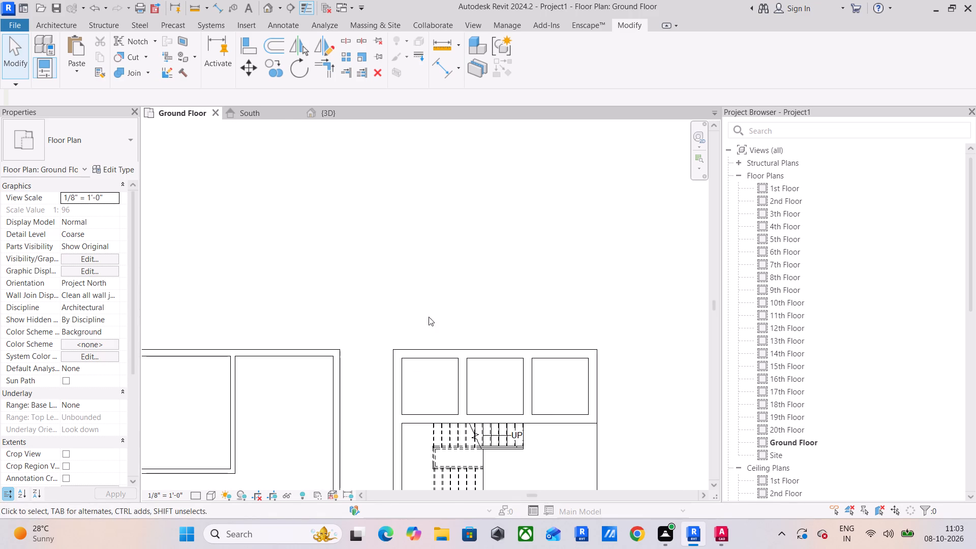
pyautogui.click(424, 348)
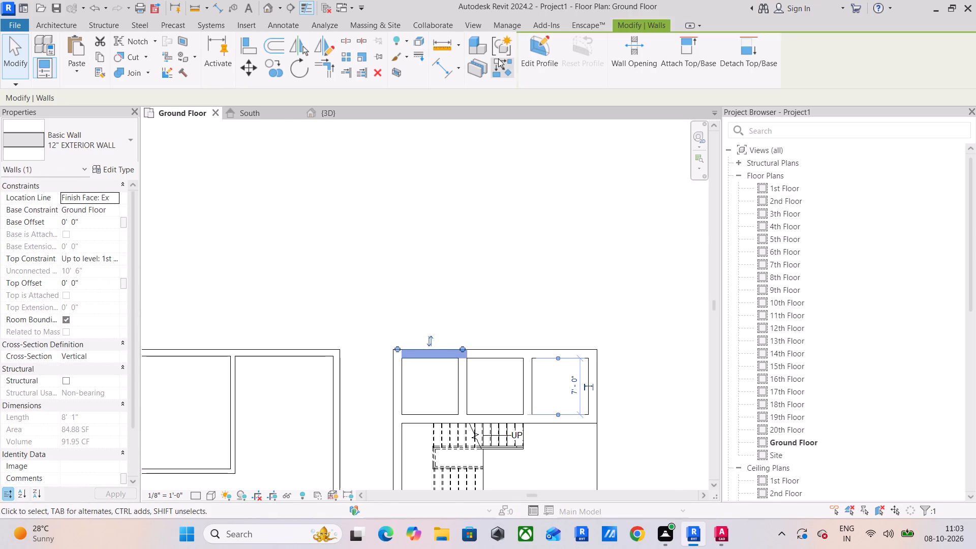
pyautogui.click(506, 75)
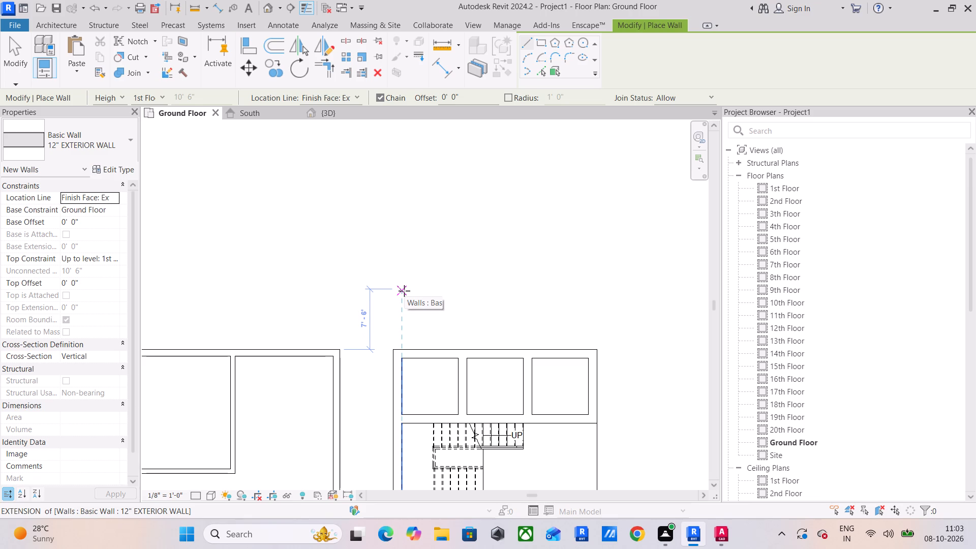
pyautogui.write('12')
pyautogui.press("'")
pyautogui.press('Return')
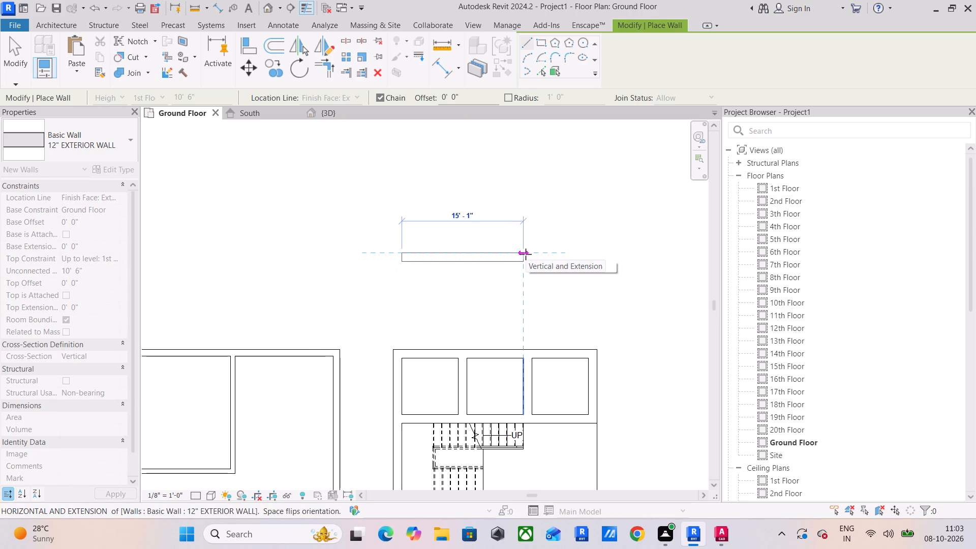
pyautogui.press('space')
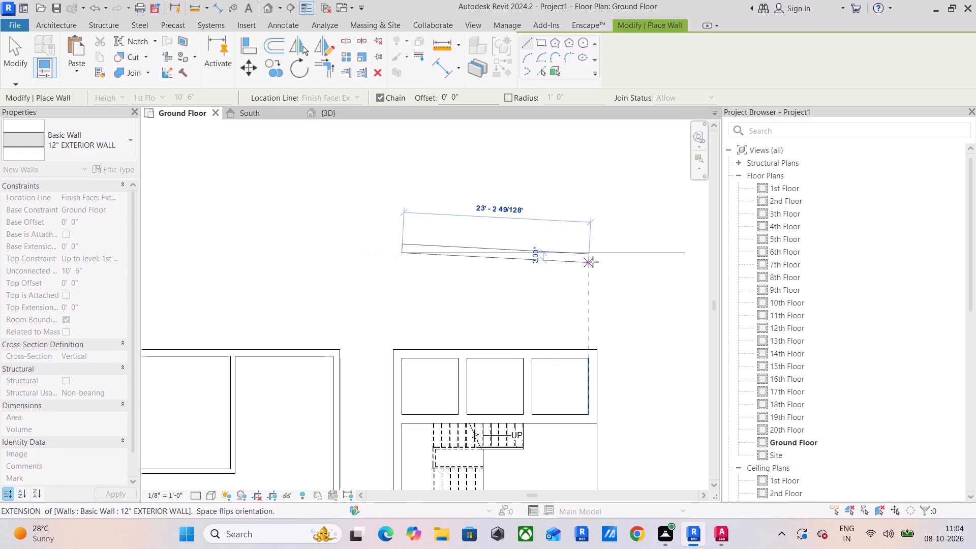
pyautogui.click(592, 254)
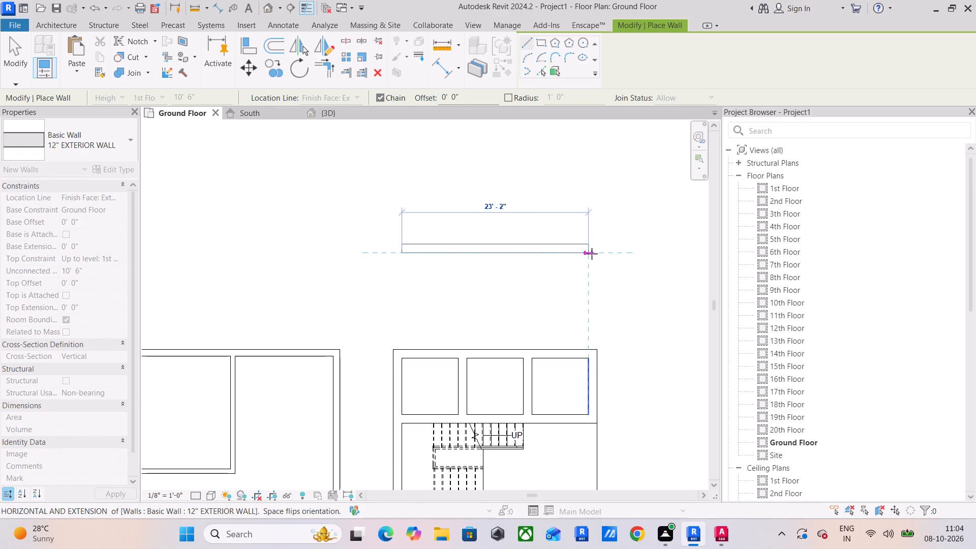
# Align both ends of the new north wall with the stair core block's outer west and east faces.
pyautogui.click(246, 46)
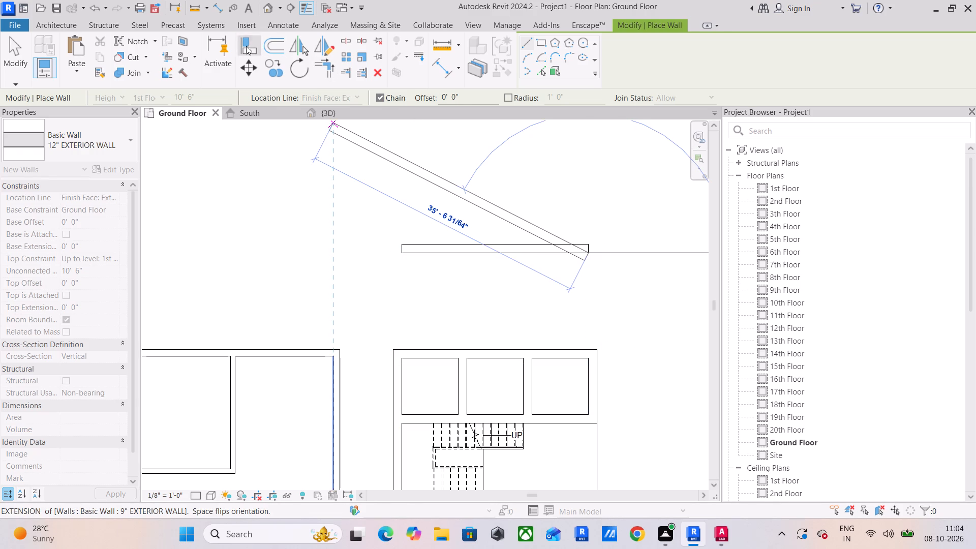
pyautogui.scroll(4, 386, 342)
pyautogui.click(392, 369)
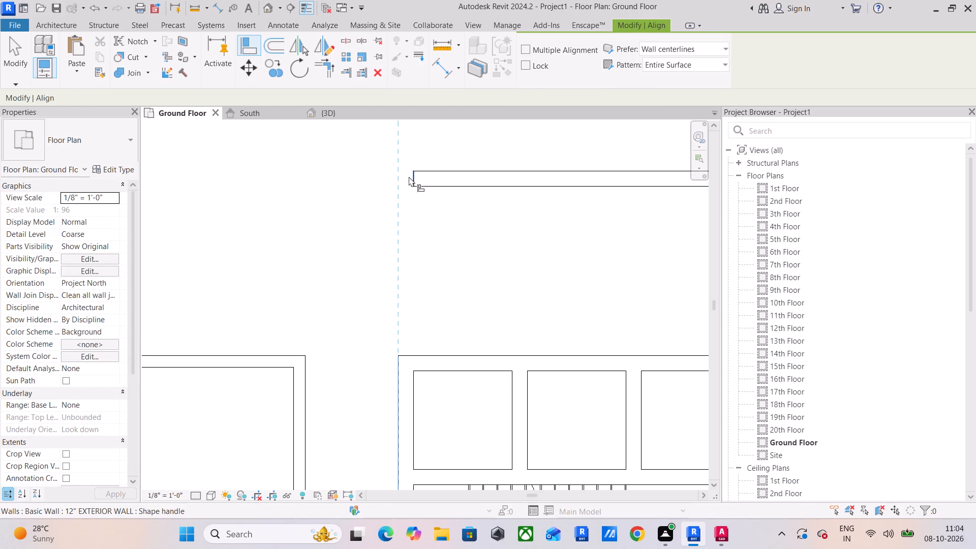
pyautogui.click(410, 176)
pyautogui.moveTo(467, 301); pyautogui.dragTo(114, 304, button='middle')
pyautogui.click(398, 375)
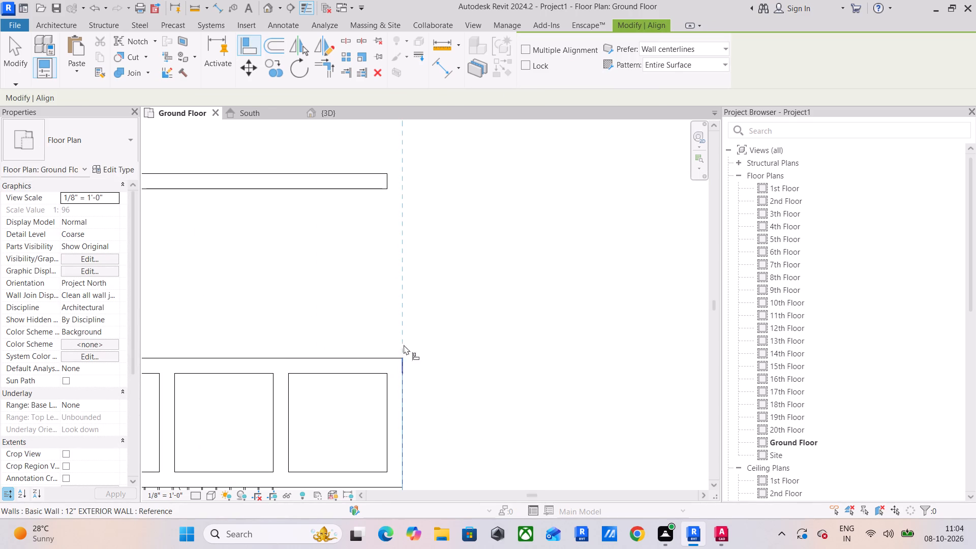
pyautogui.click(388, 180)
pyautogui.scroll(-7, 389, 234)
pyautogui.moveTo(395, 237); pyautogui.dragTo(504, 284, button='middle')
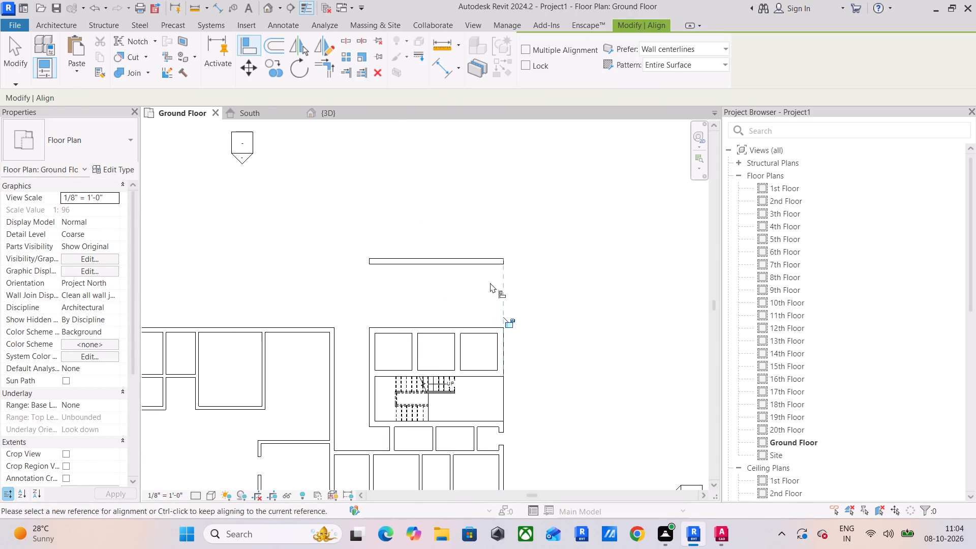
pyautogui.click(8, 51)
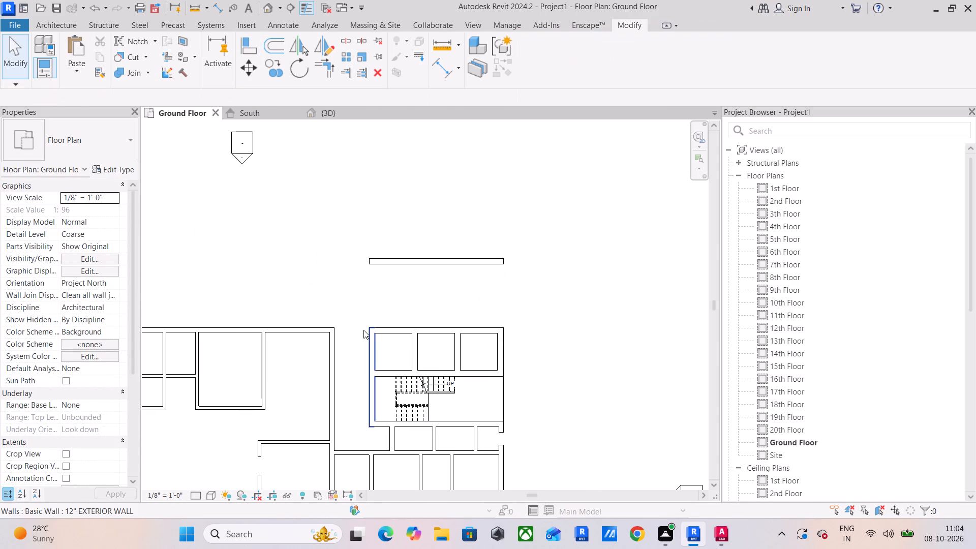
# Draw a 4' long 12" exterior wall northward from the west end of the detached north wall.
pyautogui.scroll(4, 363, 325)
pyautogui.click(383, 214)
pyautogui.moveTo(393, 239); pyautogui.dragTo(414, 347, button='middle')
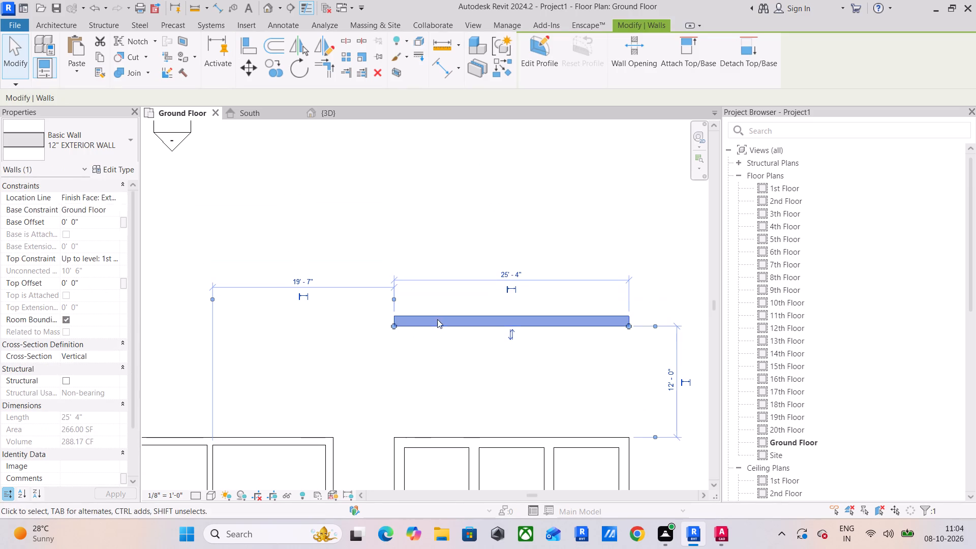
pyautogui.click(495, 78)
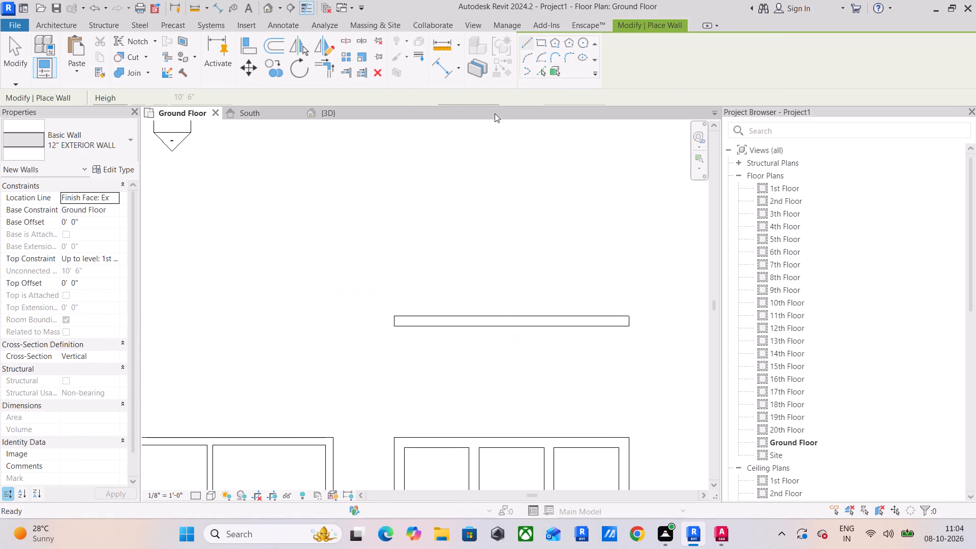
pyautogui.click(398, 315)
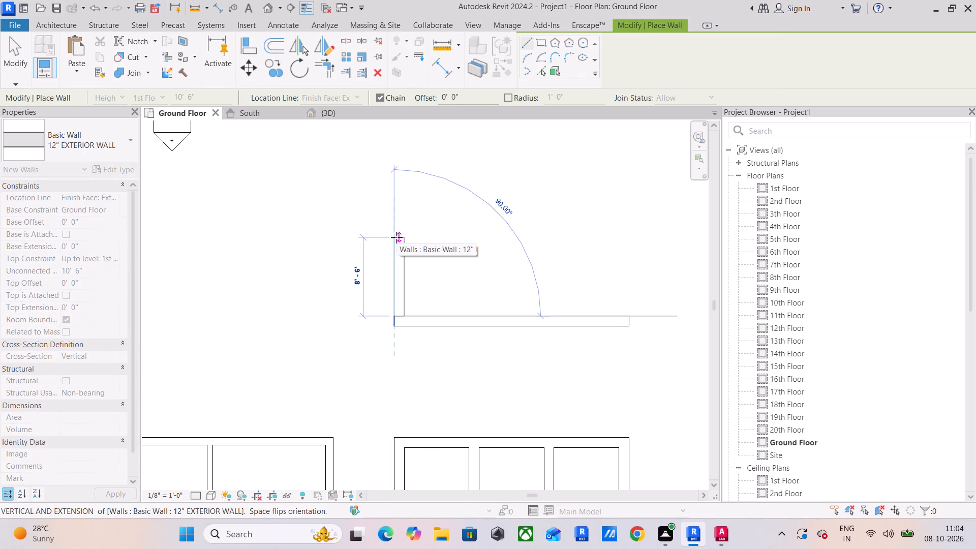
pyautogui.write("4'")
pyautogui.press('Return')
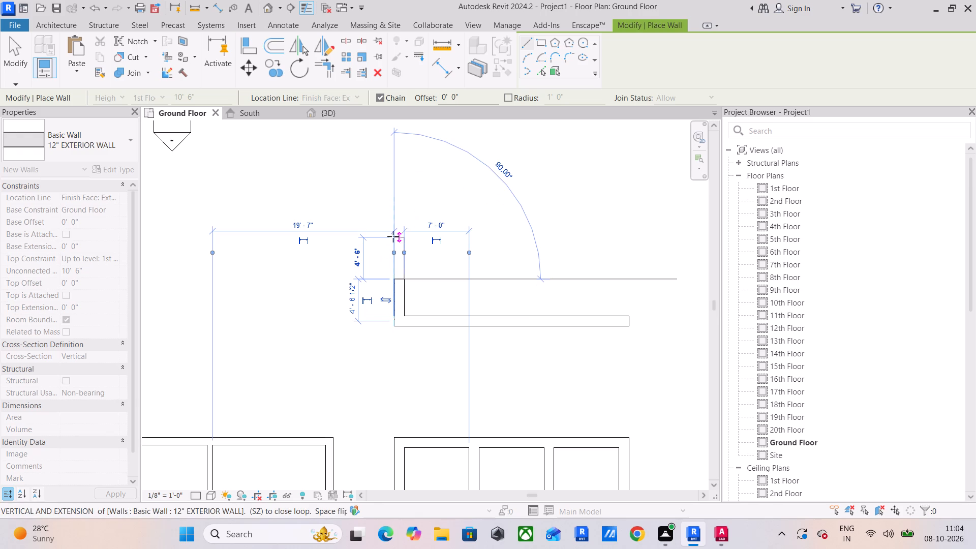
pyautogui.scroll(3, 393, 236)
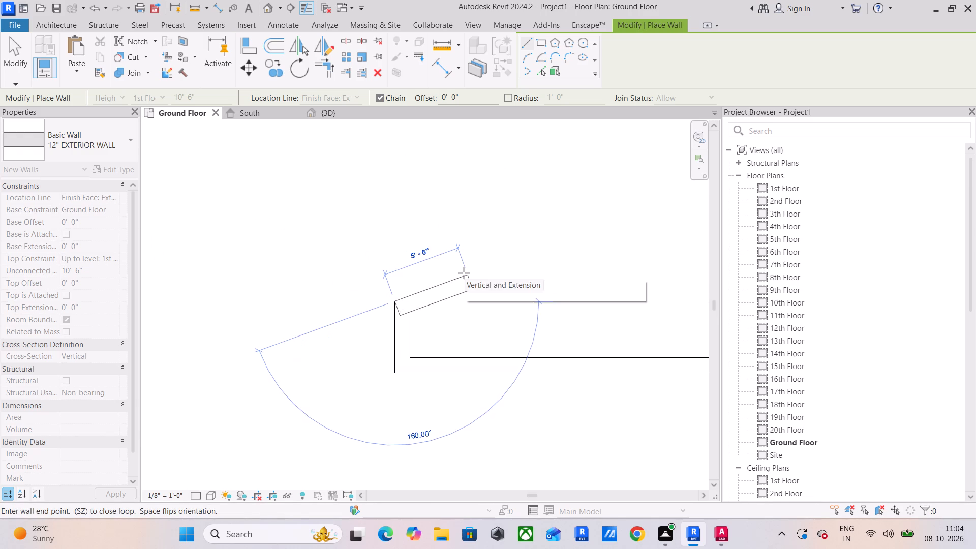
pyautogui.press('Escape')
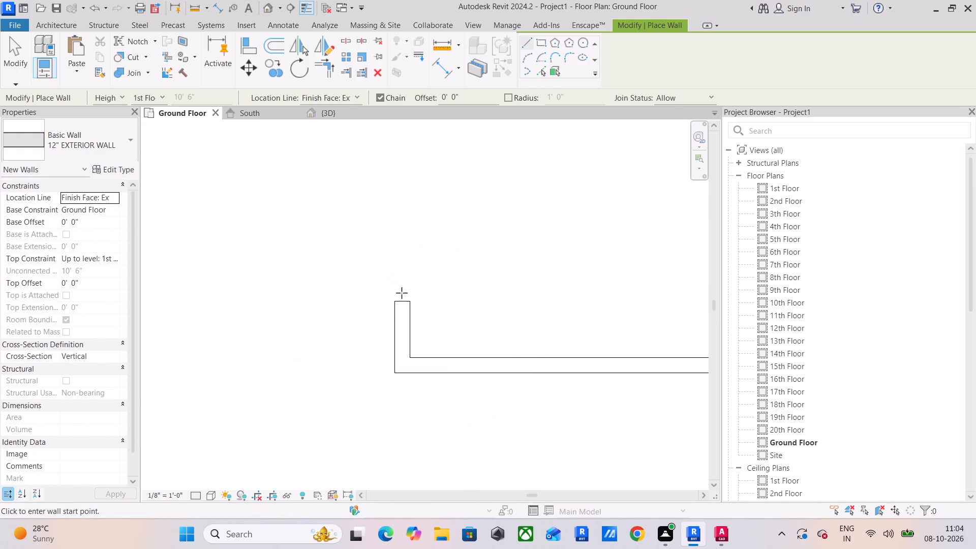
# Draw a parallel 12" exterior wall eastward from the short west wall's north end, with its thickness on the north side.
pyautogui.click(413, 303)
pyautogui.scroll(-1, 553, 281)
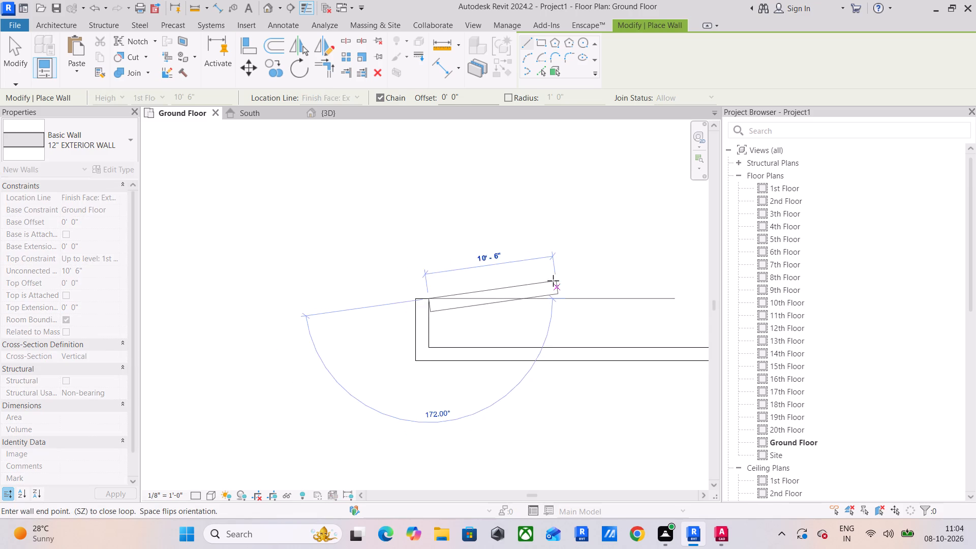
pyautogui.press('space')
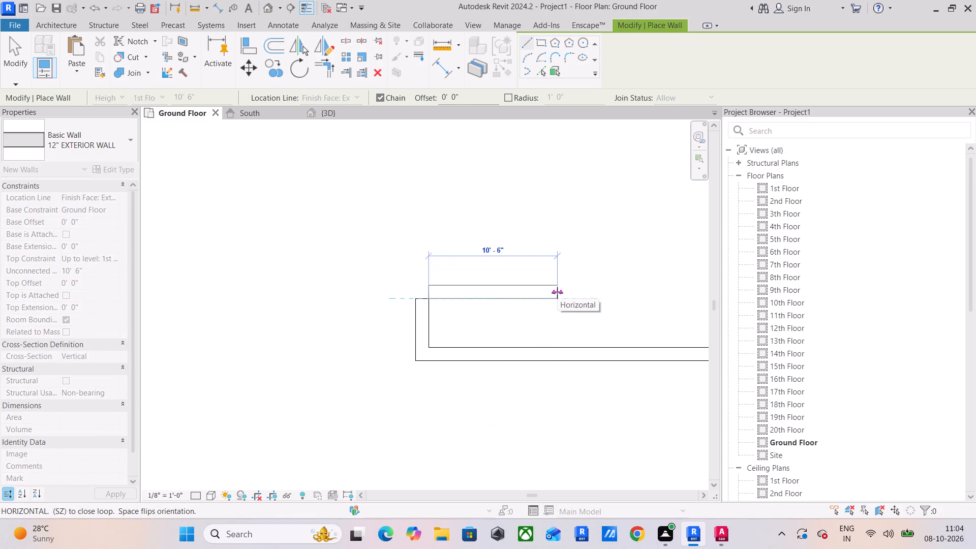
pyautogui.scroll(-2, 557, 293)
pyautogui.moveTo(577, 293); pyautogui.dragTo(386, 294, button='middle')
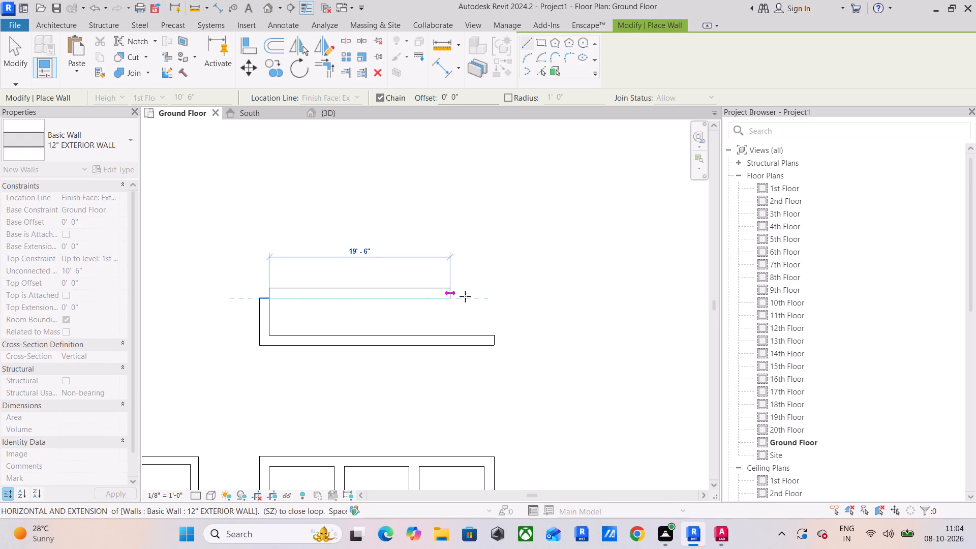
pyautogui.click(489, 295)
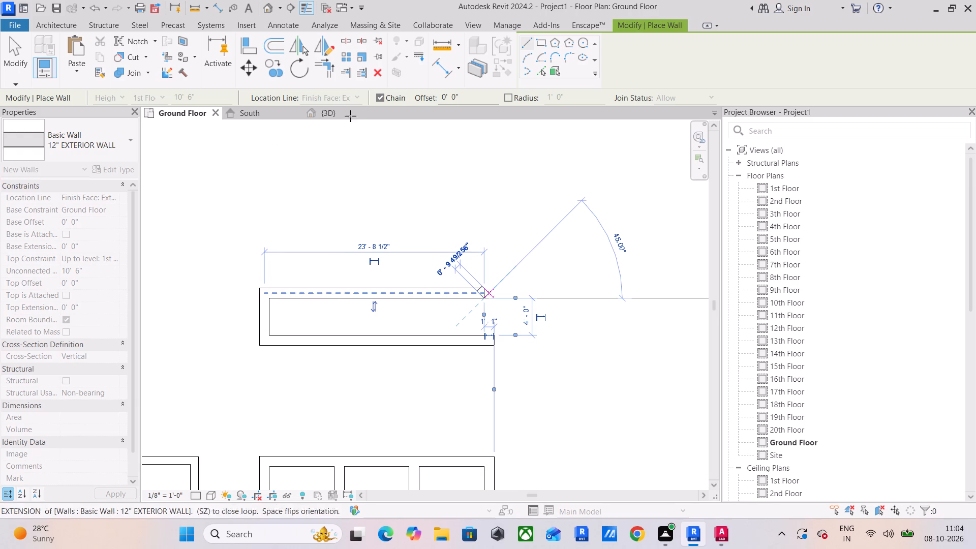
# Align the upper parallel wall's east end with the east end of the lower wall.
pyautogui.click(245, 48)
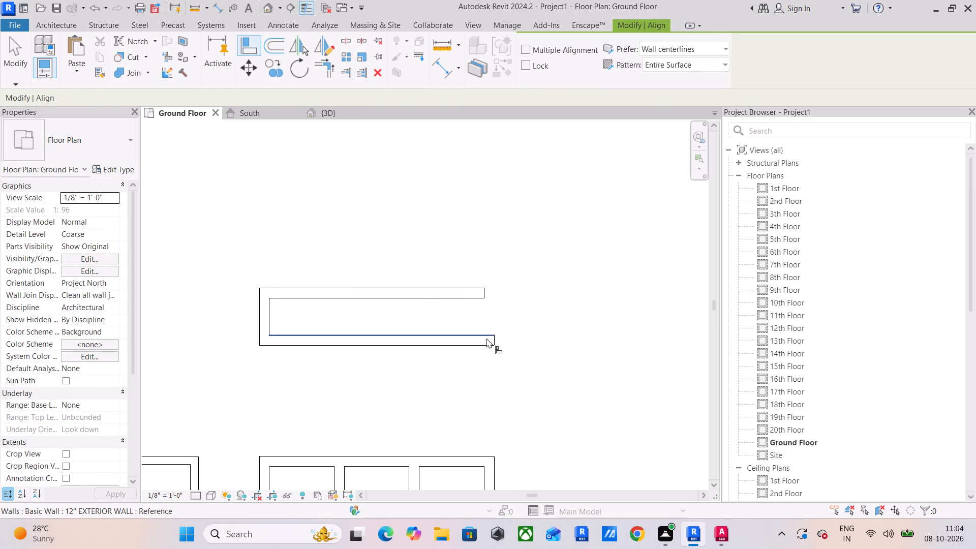
pyautogui.click(493, 339)
pyautogui.click(482, 292)
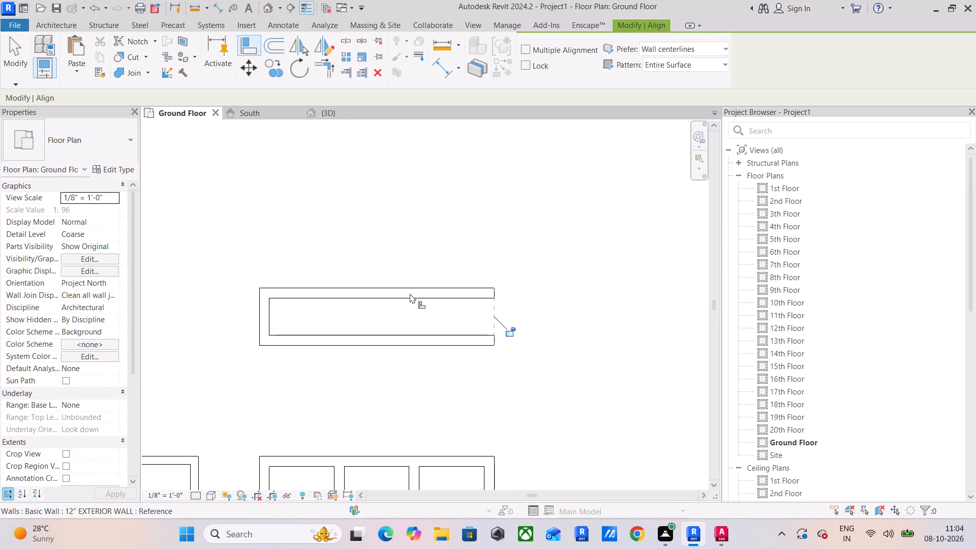
pyautogui.press('Escape')
pyautogui.press('Escape')
pyautogui.press('Escape')
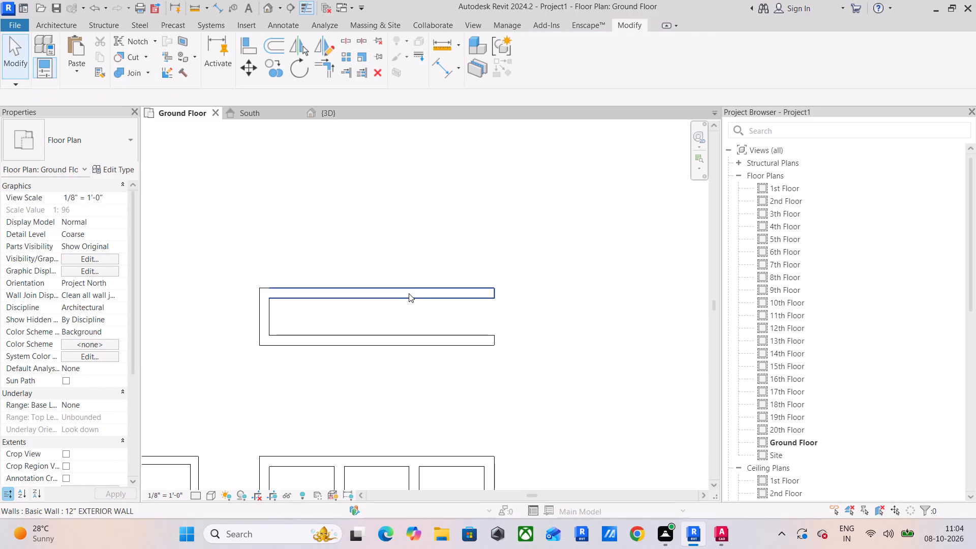
pyautogui.press('Escape')
# Set the clear distance between the two parallel north walls to 6' by moving the upper wall.
pyautogui.scroll(4, 510, 345)
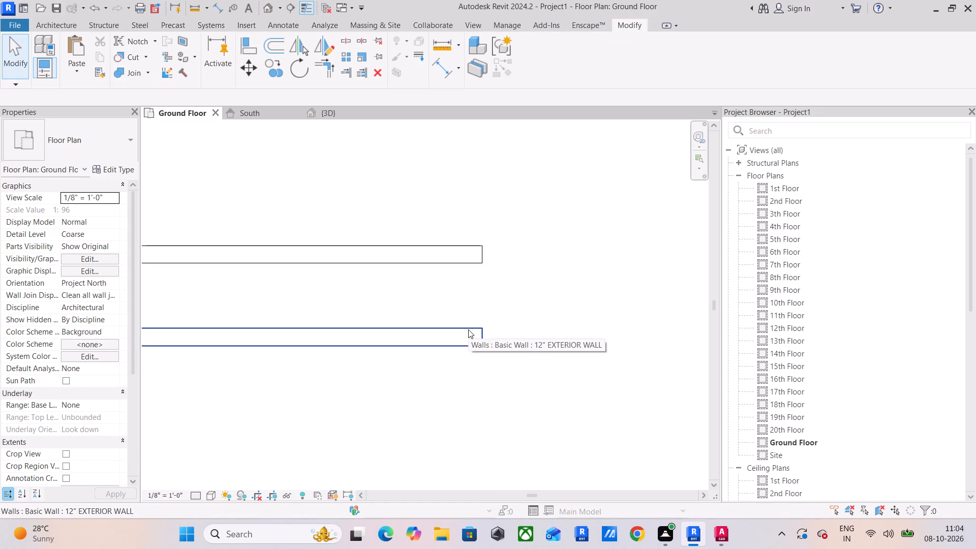
pyautogui.scroll(-3, 478, 302)
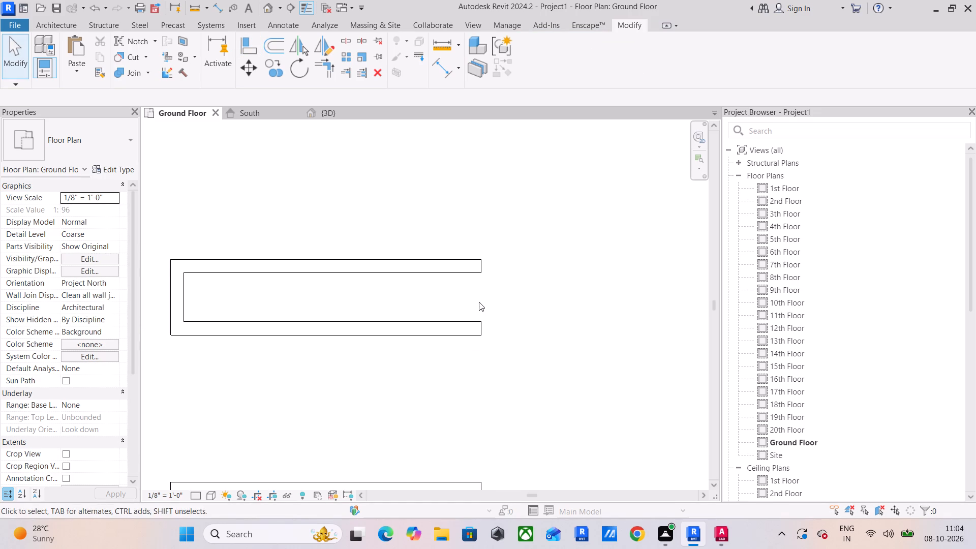
pyautogui.moveTo(479, 302); pyautogui.dragTo(595, 321, button='middle')
pyautogui.click(469, 292)
pyautogui.scroll(1, 604, 302)
pyautogui.moveTo(607, 302); pyautogui.dragTo(378, 308, button='middle')
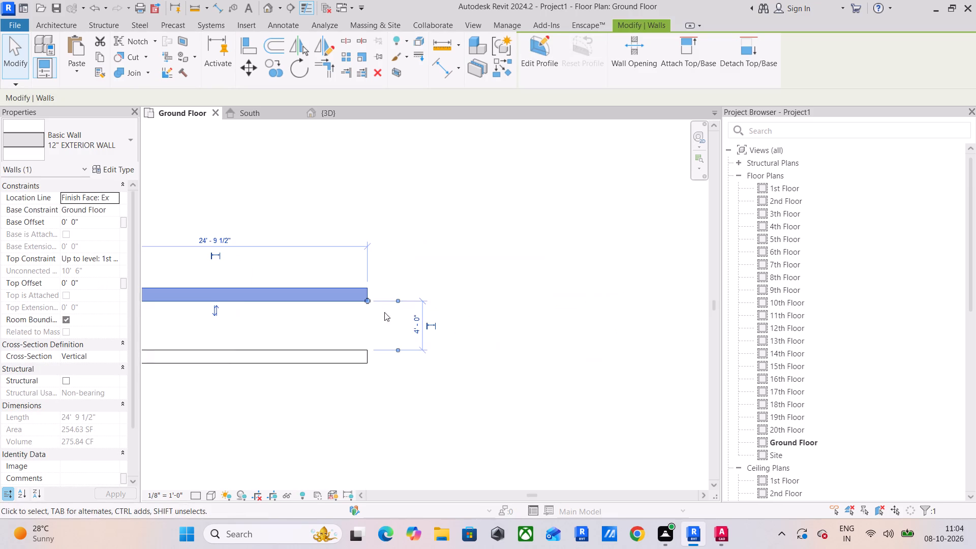
pyautogui.click(409, 320)
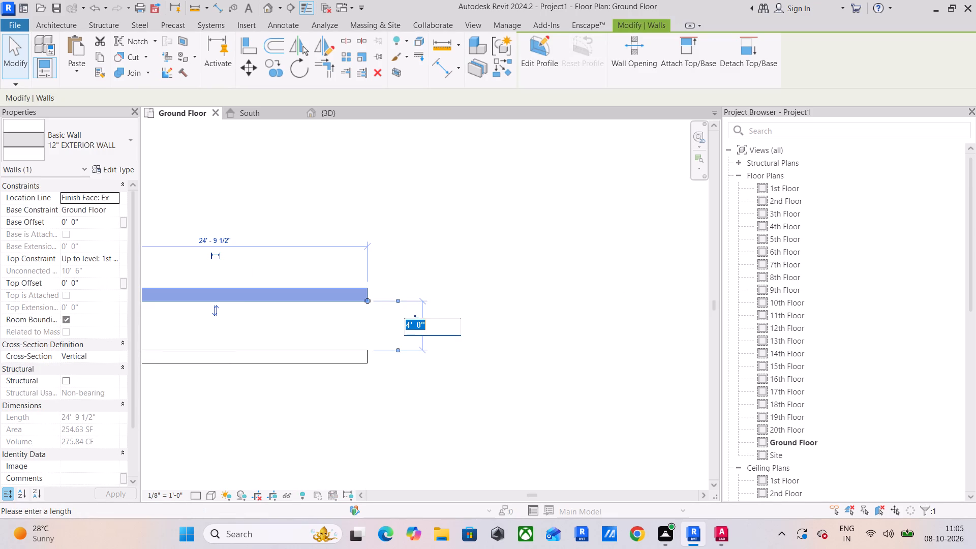
pyautogui.write("6'")
pyautogui.press('Return')
pyautogui.click(510, 279)
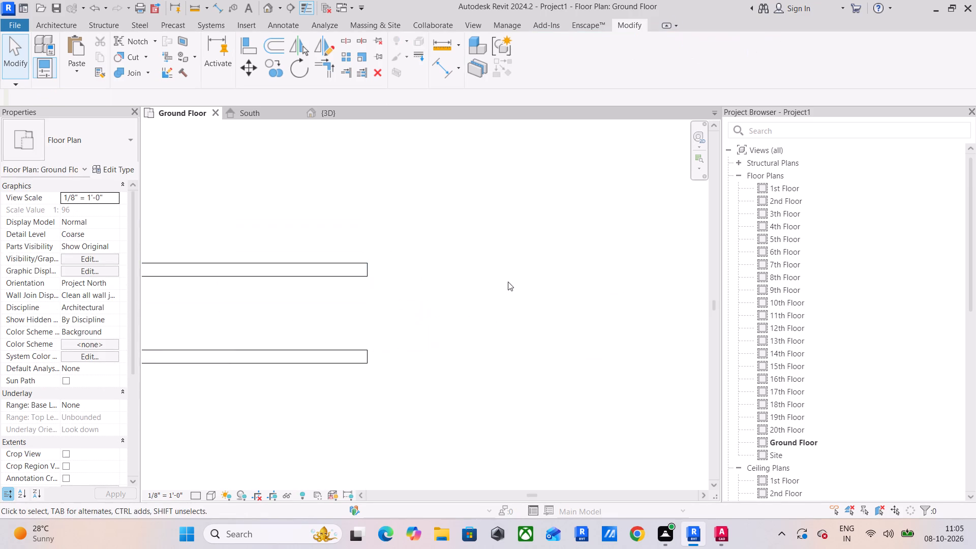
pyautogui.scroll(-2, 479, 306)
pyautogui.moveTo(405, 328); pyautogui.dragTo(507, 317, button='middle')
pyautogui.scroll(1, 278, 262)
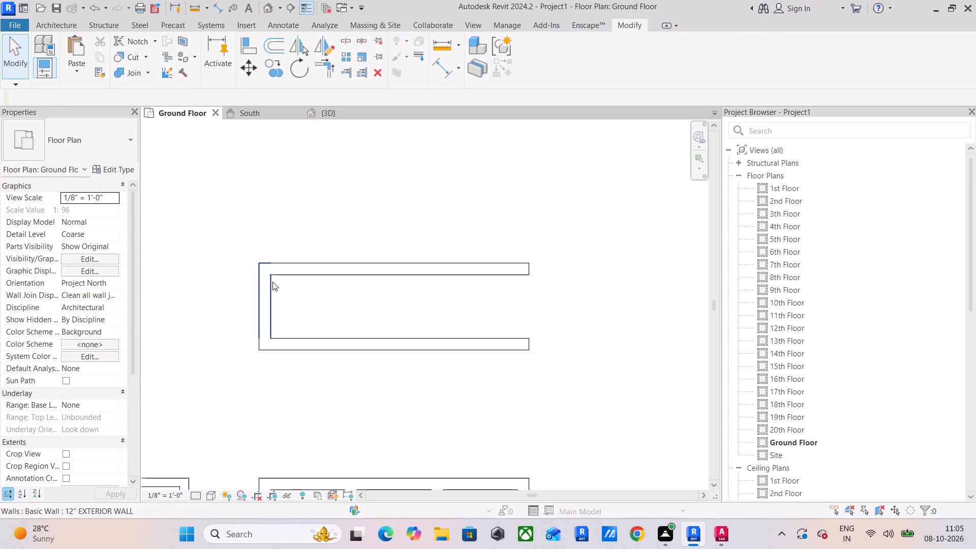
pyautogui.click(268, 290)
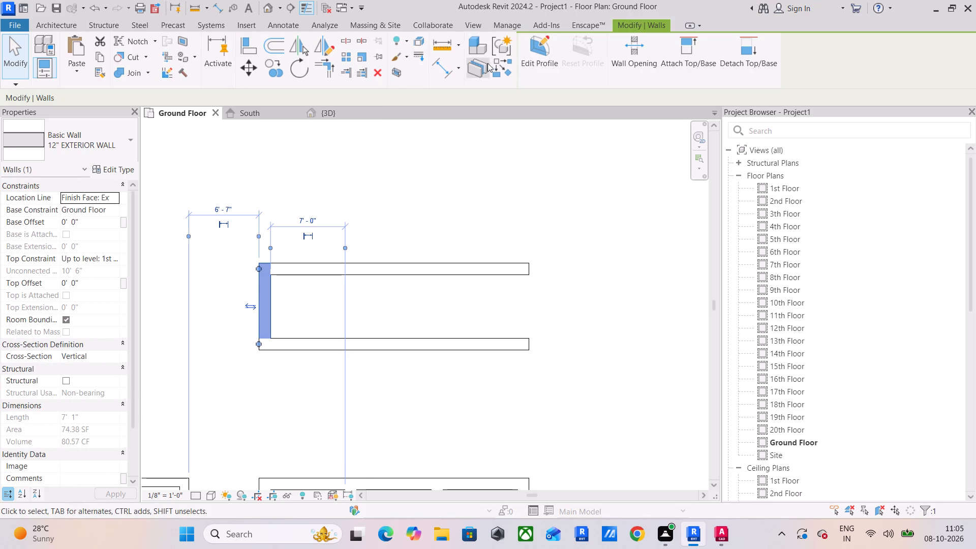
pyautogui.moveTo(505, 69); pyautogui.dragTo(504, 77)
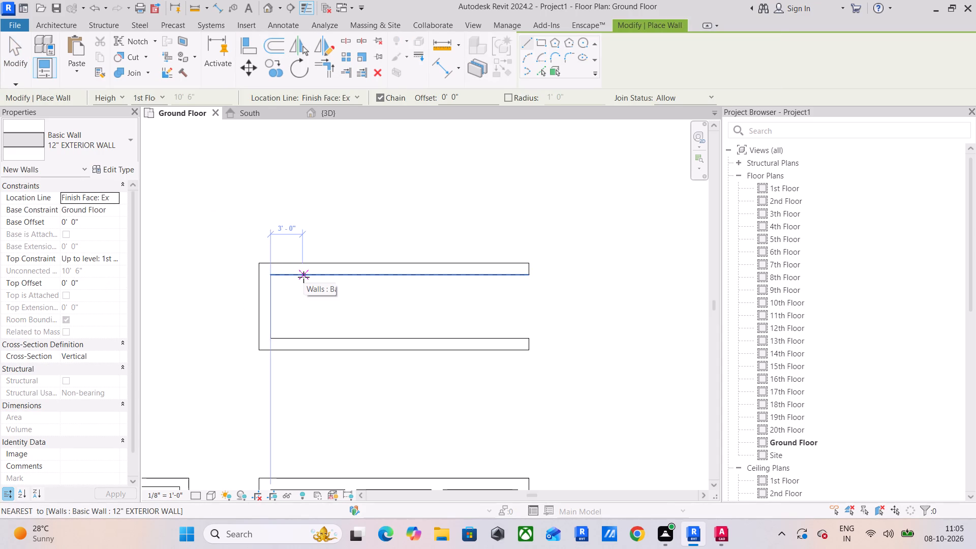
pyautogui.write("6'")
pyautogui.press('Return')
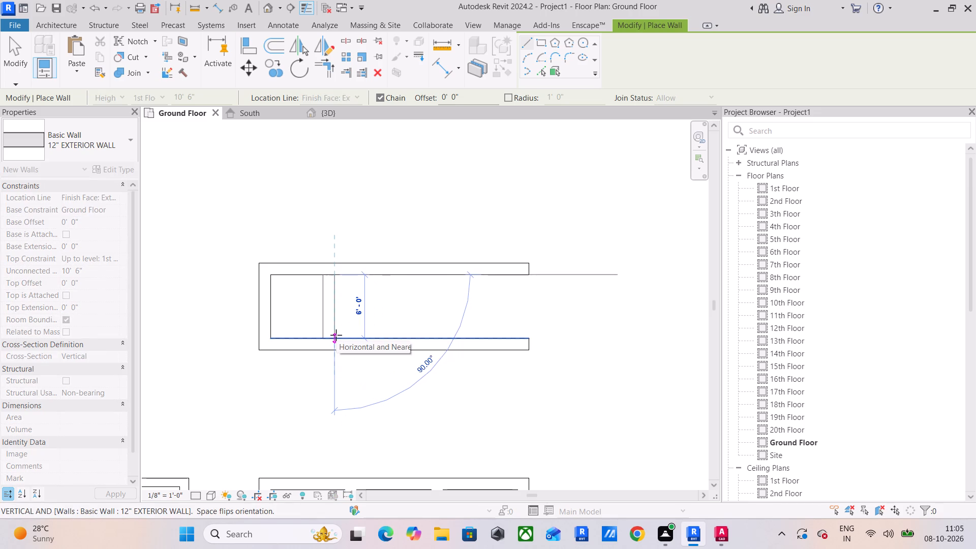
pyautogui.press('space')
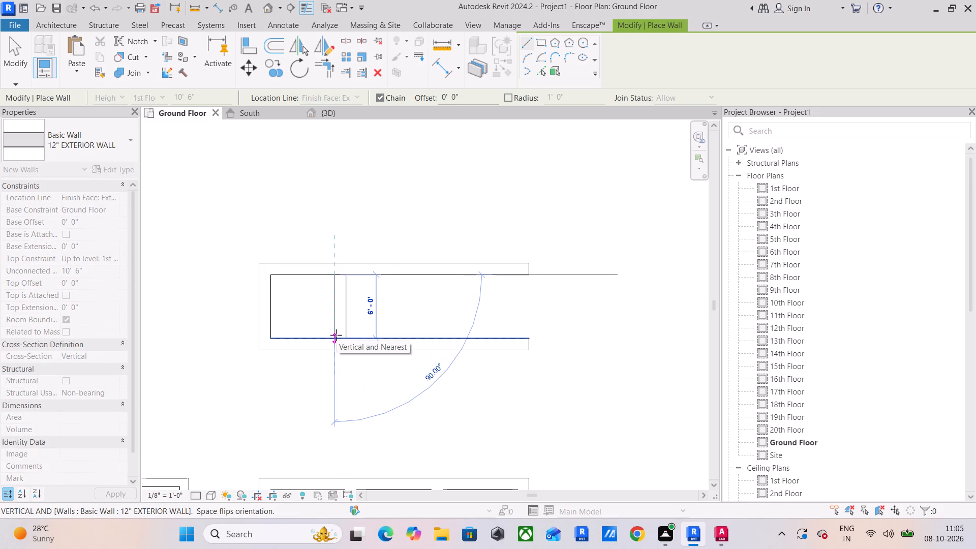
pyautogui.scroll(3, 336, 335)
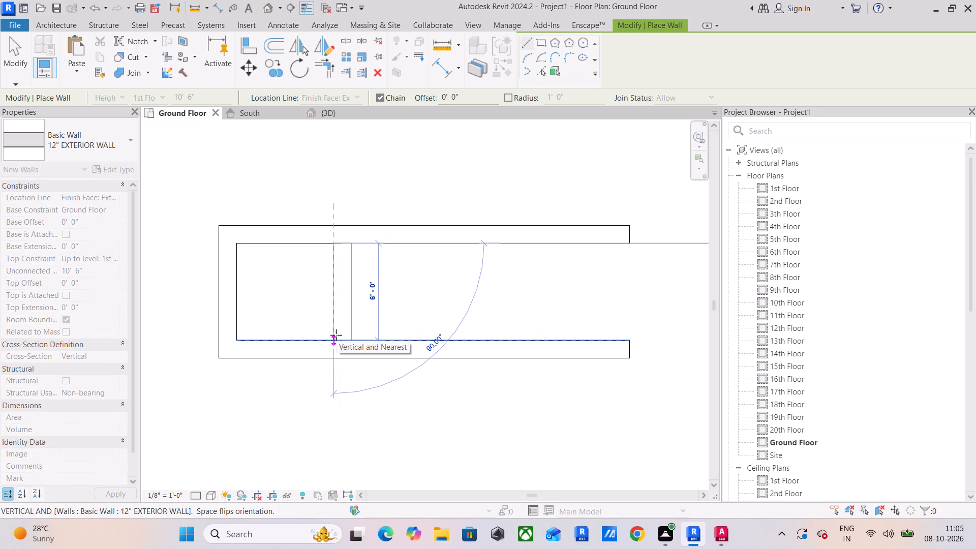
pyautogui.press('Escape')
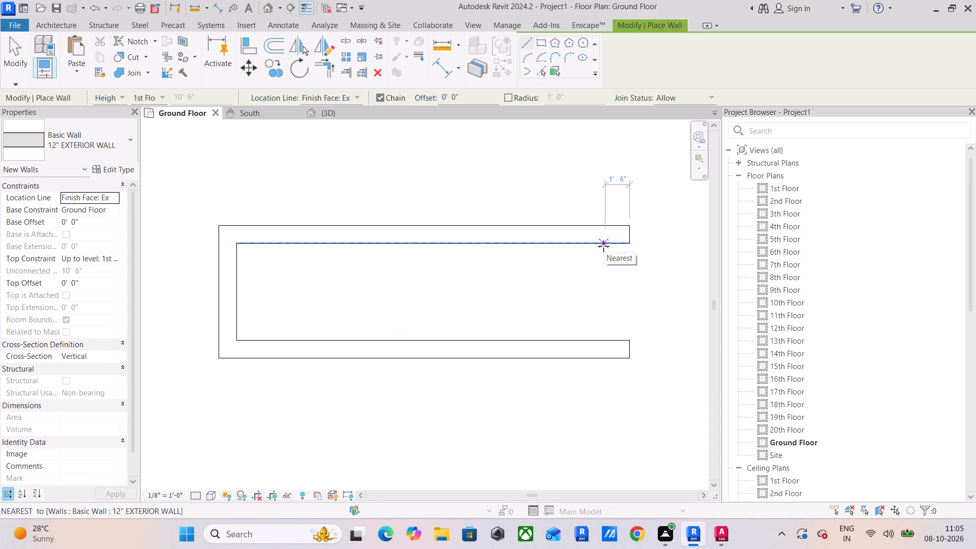
# Draw a 12" exterior cross wall between the two parallel north walls, with its east face 10' from their open east end.
pyautogui.write("10'")
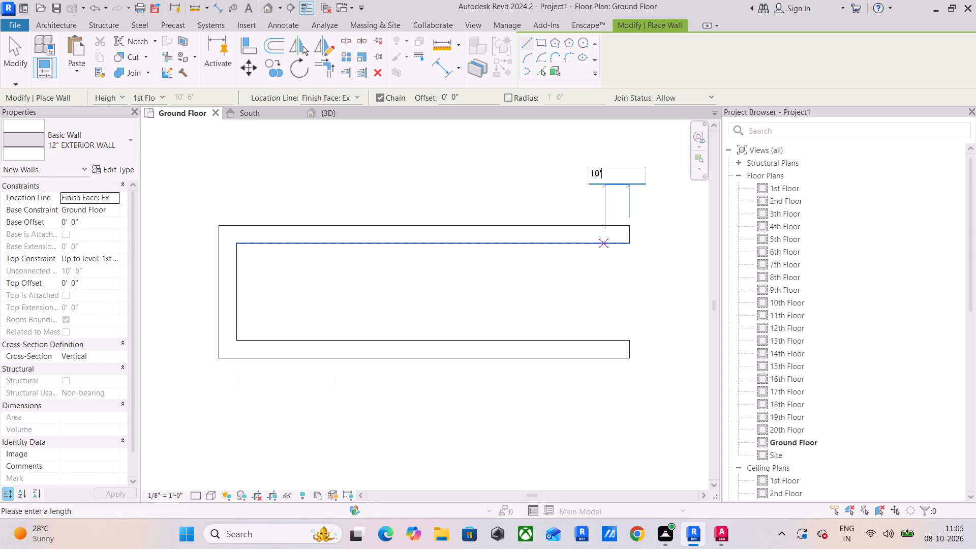
pyautogui.press('Return')
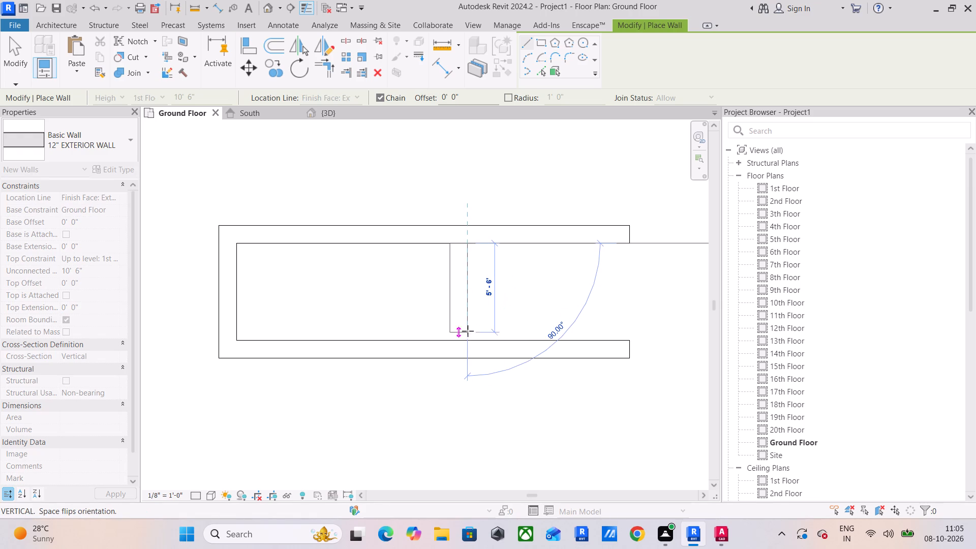
pyautogui.click(469, 342)
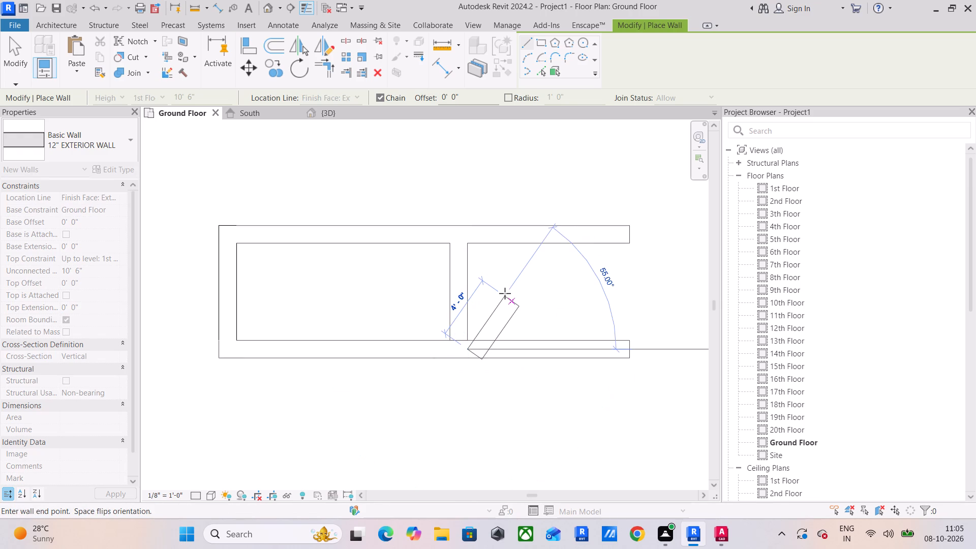
pyautogui.press('Escape')
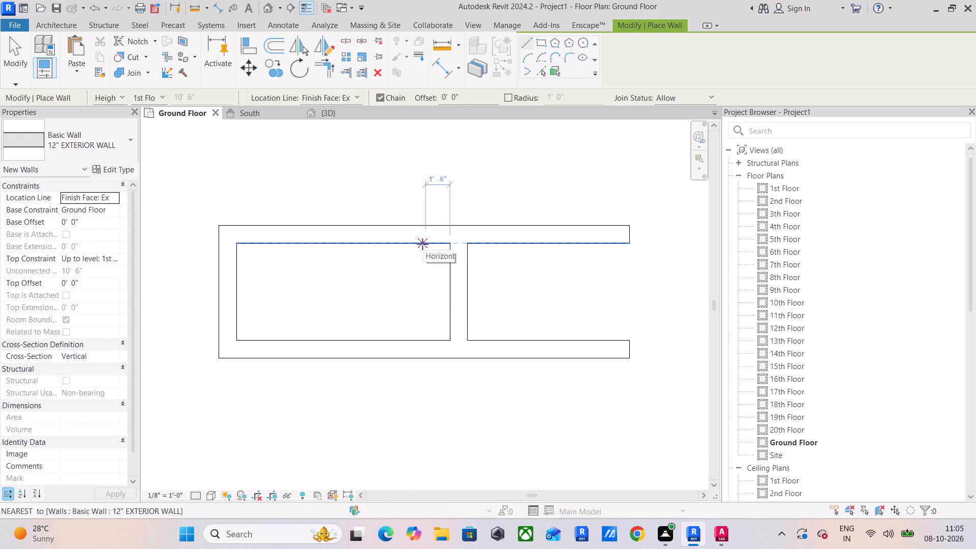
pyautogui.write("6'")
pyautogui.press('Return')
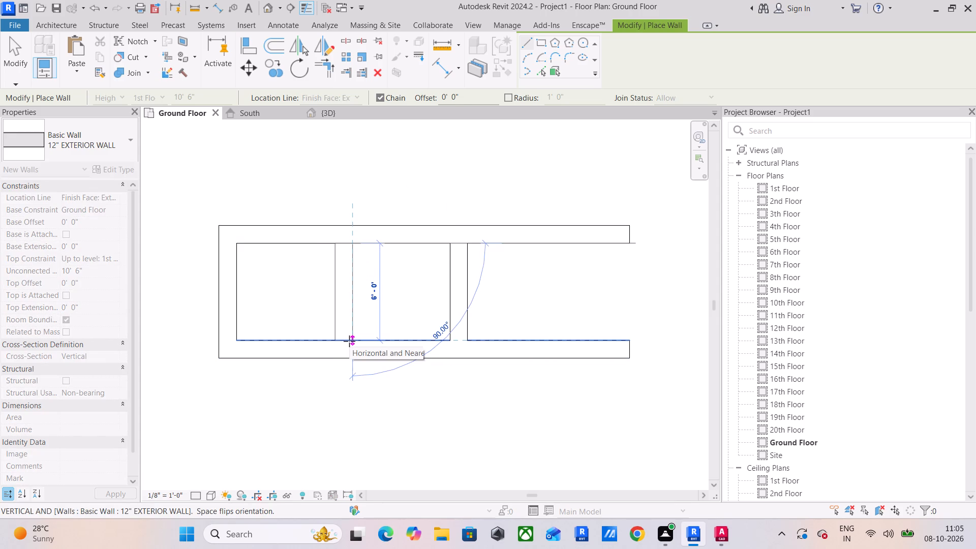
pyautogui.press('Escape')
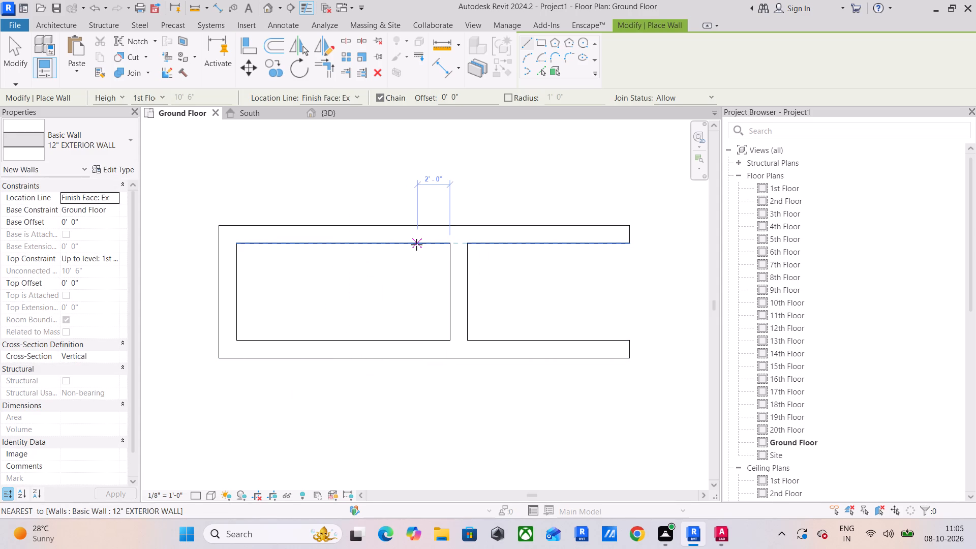
# Draw a second 12" exterior cross wall between the parallel walls, leaving 4' clear west of the first cross wall.
pyautogui.press('5')
pyautogui.press('BackSpace')
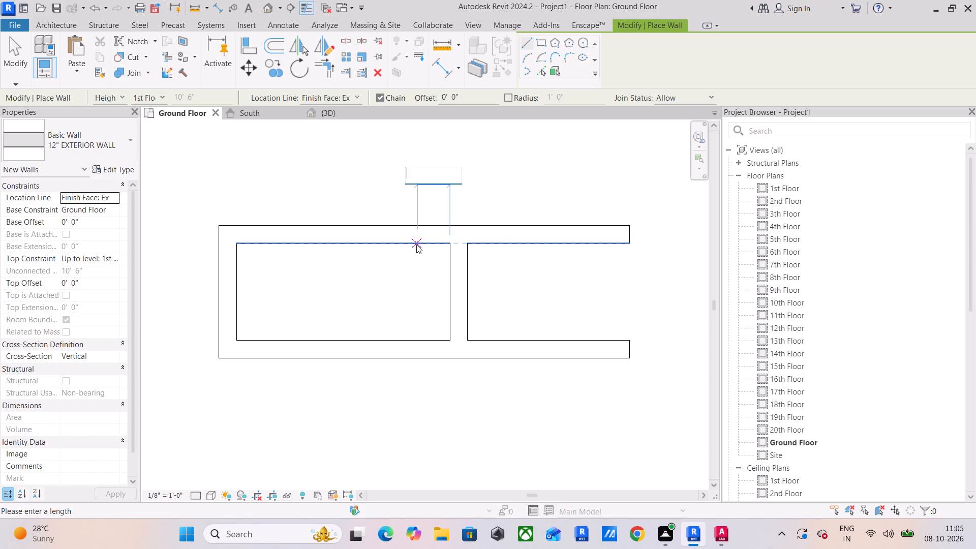
pyautogui.write("4'")
pyautogui.press('Return')
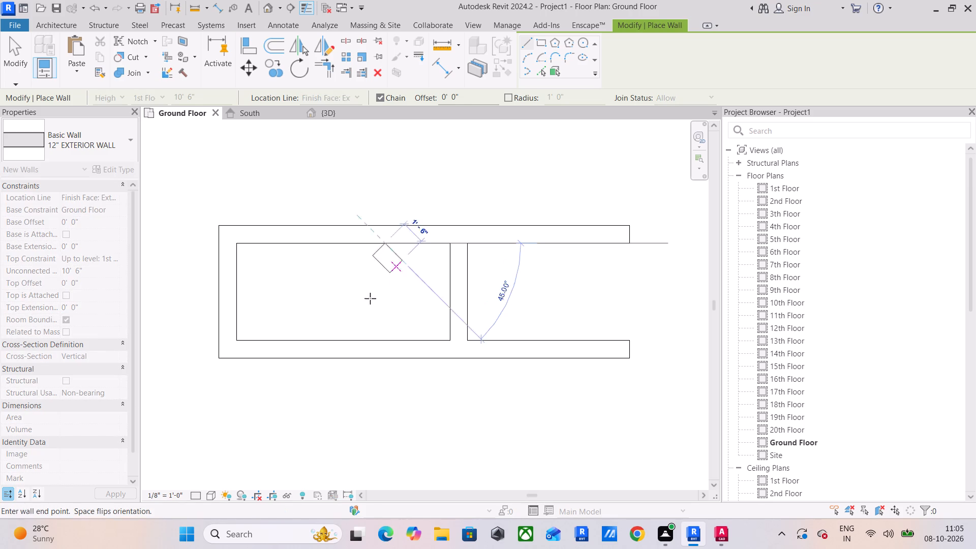
pyautogui.click(388, 339)
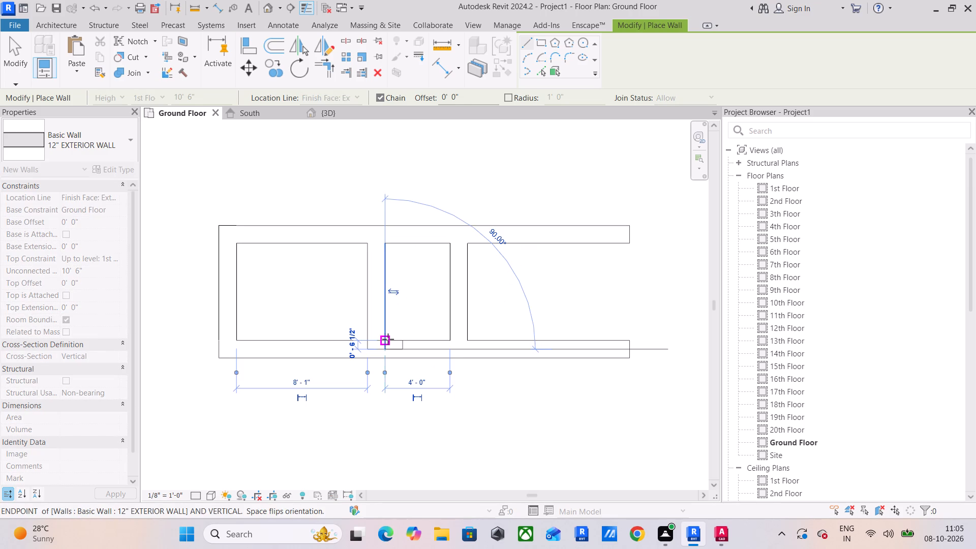
pyautogui.press('Escape')
pyautogui.press('Escape')
pyautogui.press('Escape')
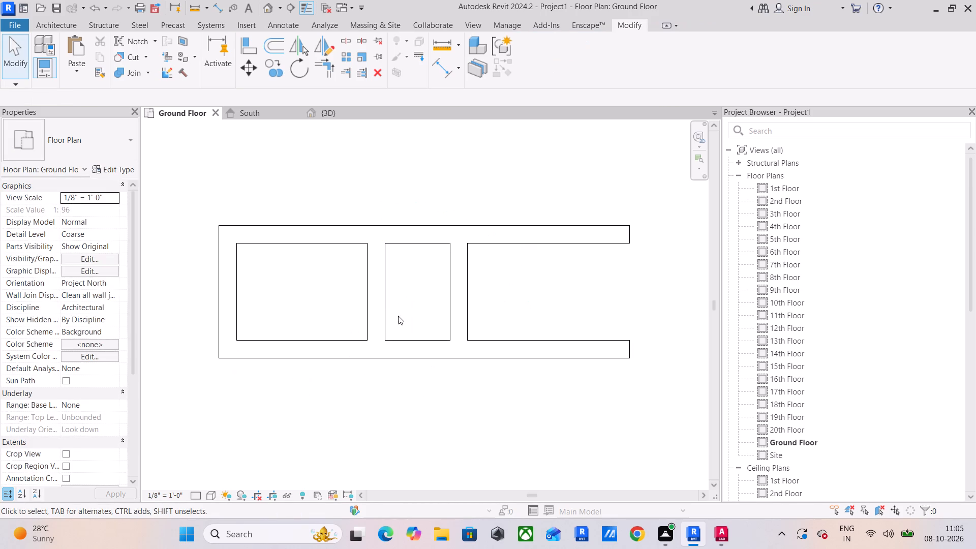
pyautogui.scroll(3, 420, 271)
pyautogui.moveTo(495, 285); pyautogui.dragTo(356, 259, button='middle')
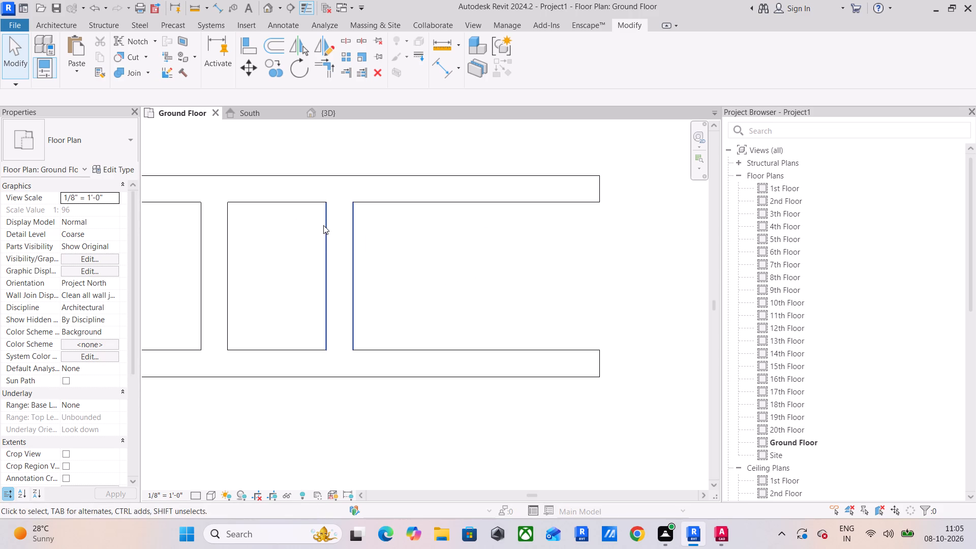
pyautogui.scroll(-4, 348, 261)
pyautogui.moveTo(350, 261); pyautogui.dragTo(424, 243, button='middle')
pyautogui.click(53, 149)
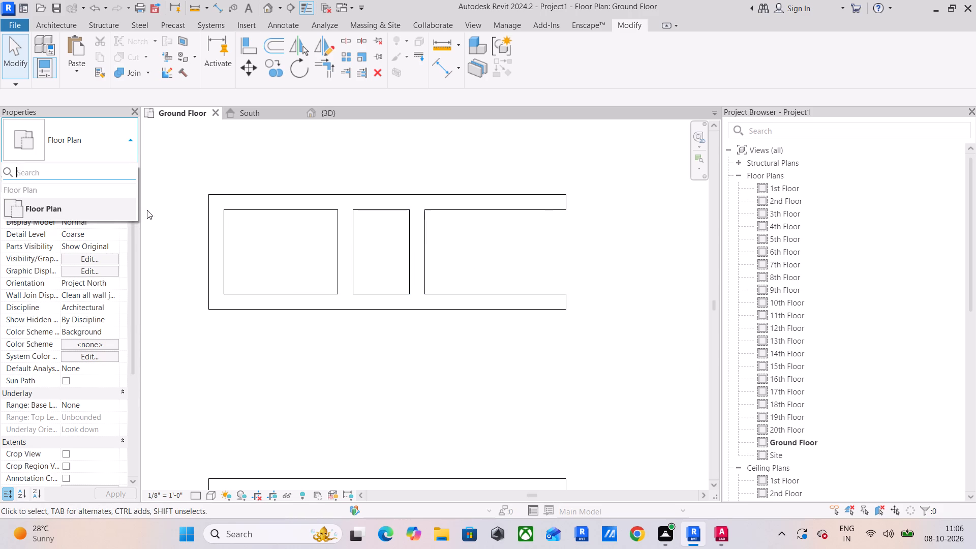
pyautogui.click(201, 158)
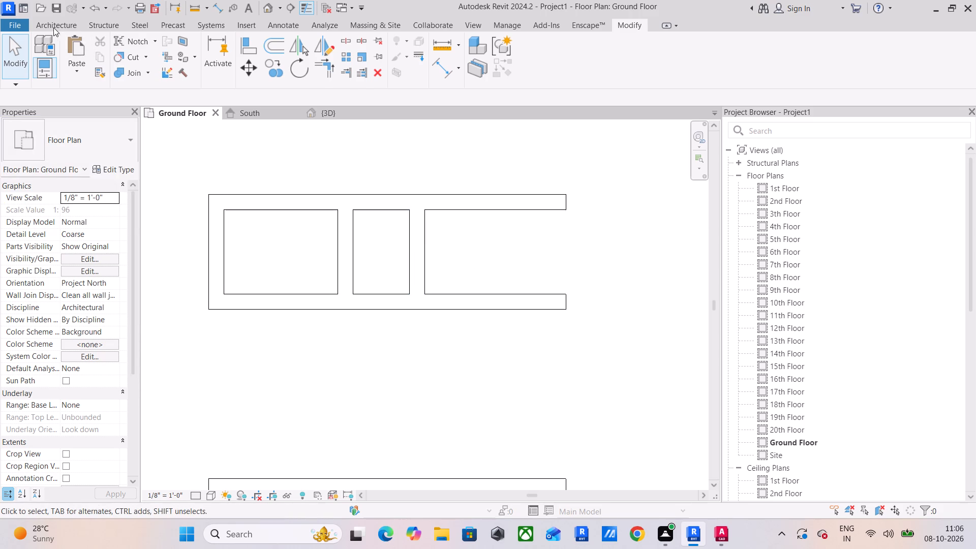
# Draw a 6" interior cross wall between the parallel walls, 6' clear east of the eastern exterior cross wall, with its thickness on the east side.
pyautogui.click(52, 24)
pyautogui.click(29, 62)
pyautogui.click(50, 44)
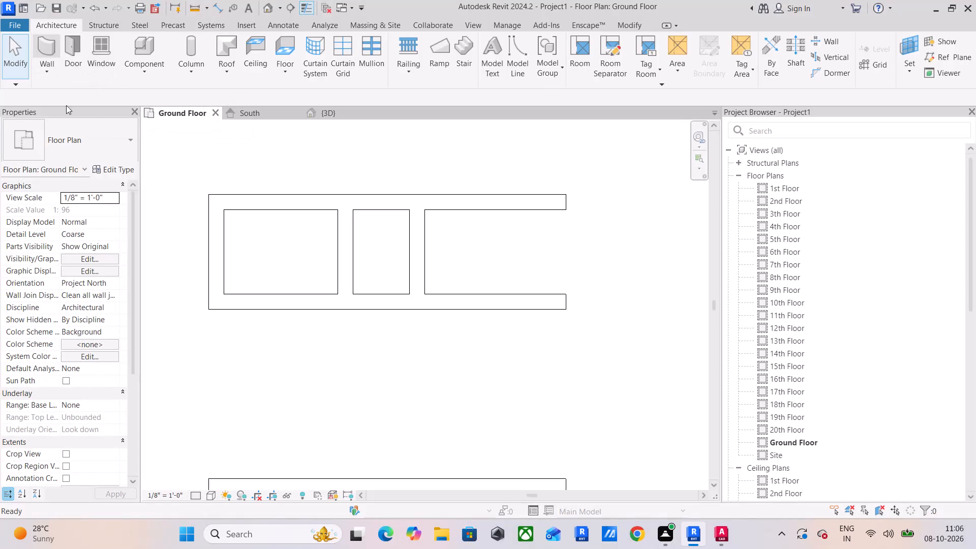
pyautogui.click(110, 143)
pyautogui.scroll(2, 86, 217)
pyautogui.click(80, 230)
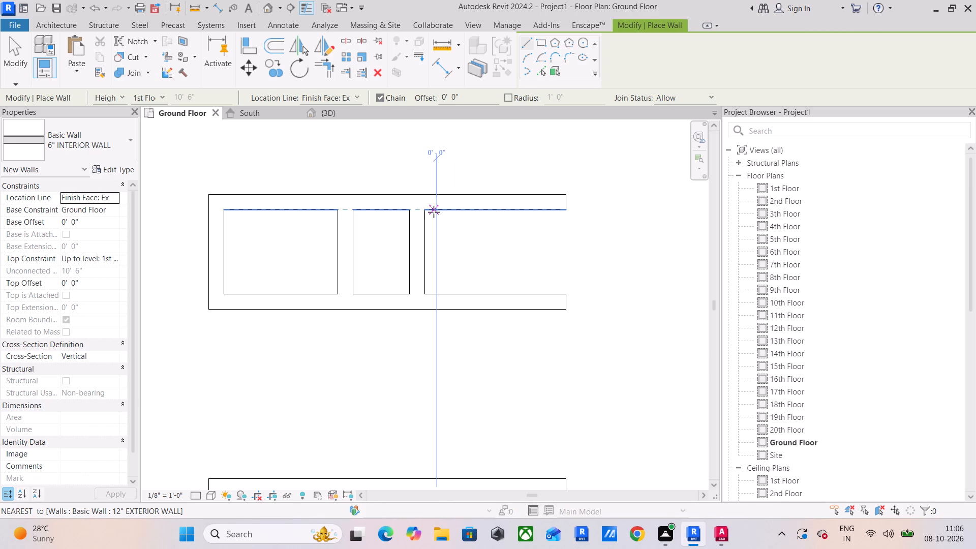
pyautogui.scroll(7, 420, 209)
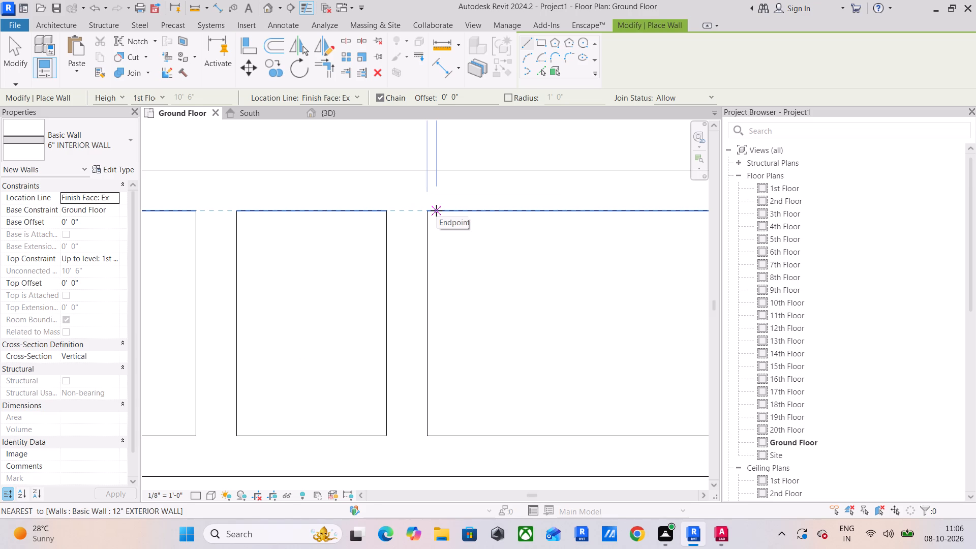
pyautogui.write("6'")
pyautogui.press('Return')
pyautogui.scroll(-3, 634, 255)
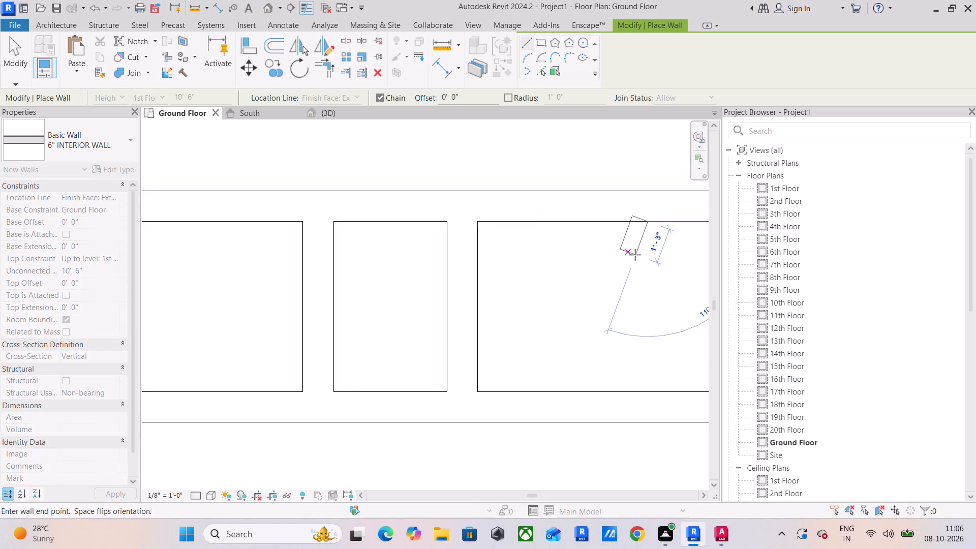
pyautogui.moveTo(642, 253); pyautogui.dragTo(527, 253, button='middle')
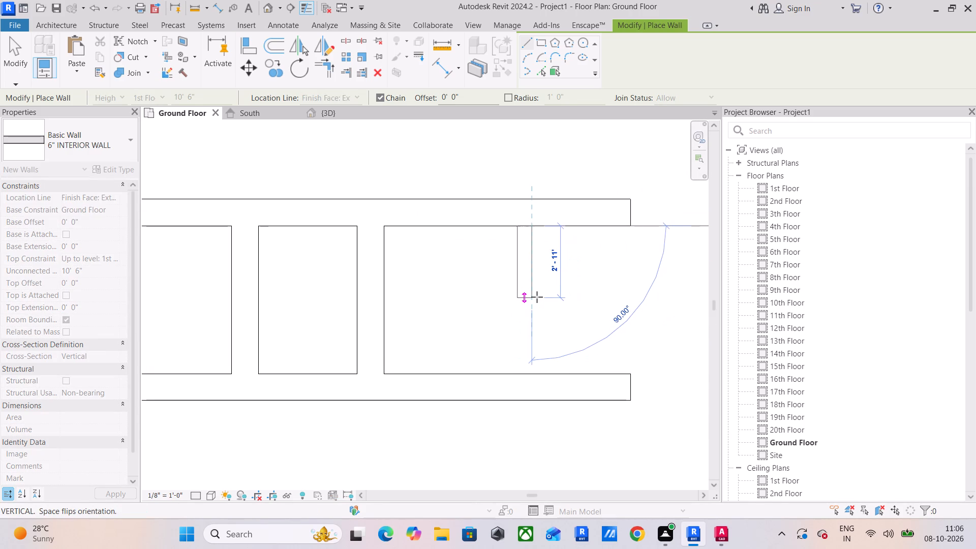
pyautogui.press('space')
pyautogui.click(531, 372)
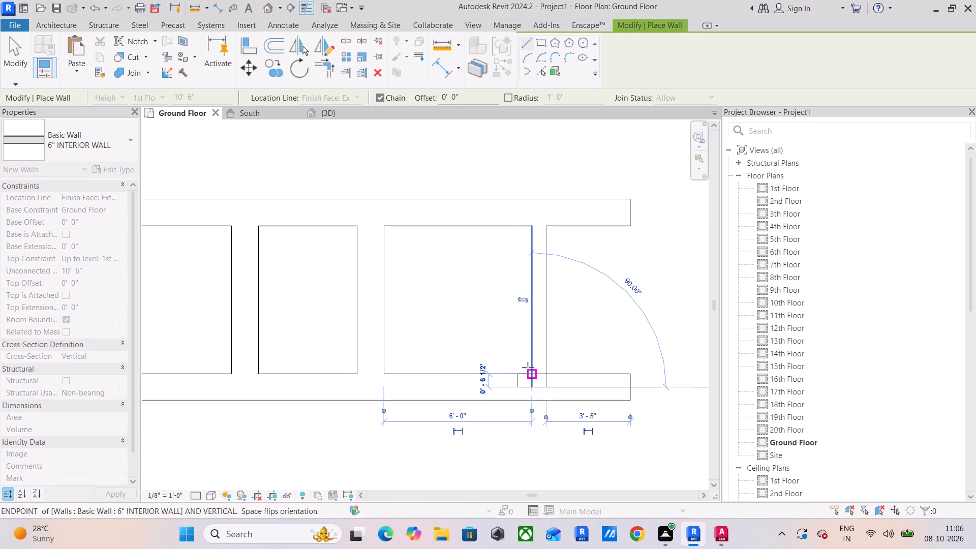
pyautogui.scroll(-3, 518, 344)
pyautogui.press('Escape')
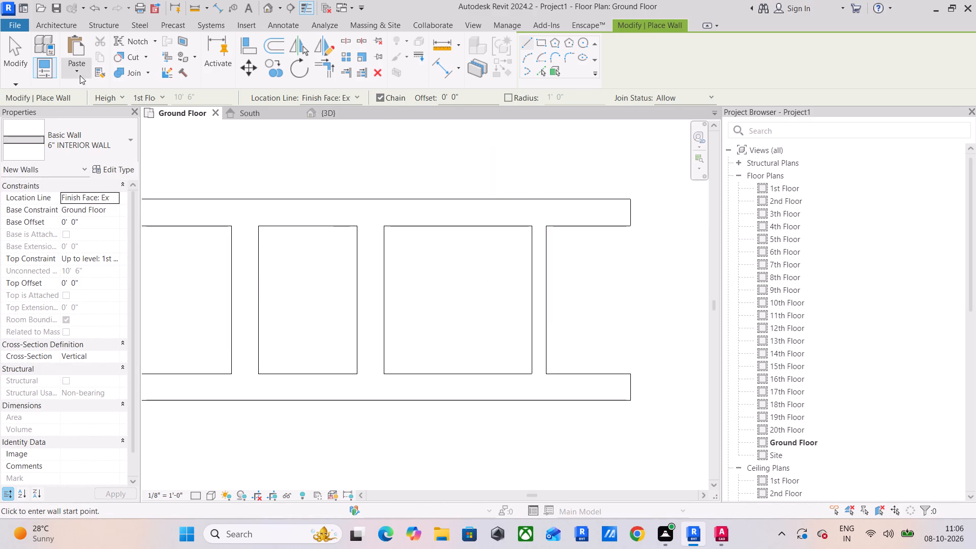
# Draw a 2' long 12" exterior wall northward from the lower parallel wall's east end, with its thickness on the inner west side.
pyautogui.click(25, 50)
pyautogui.scroll(2, 594, 349)
pyautogui.click(587, 376)
pyautogui.click(590, 381)
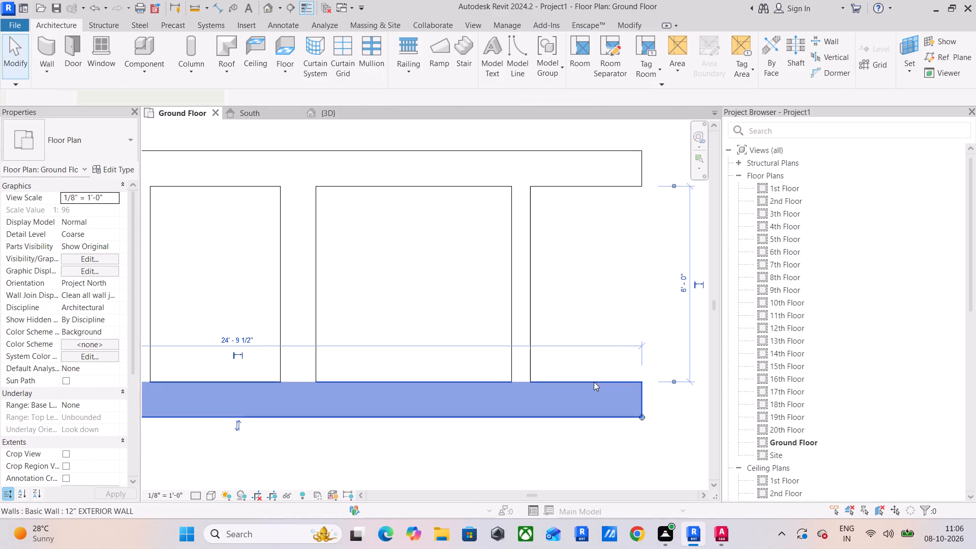
pyautogui.click(499, 63)
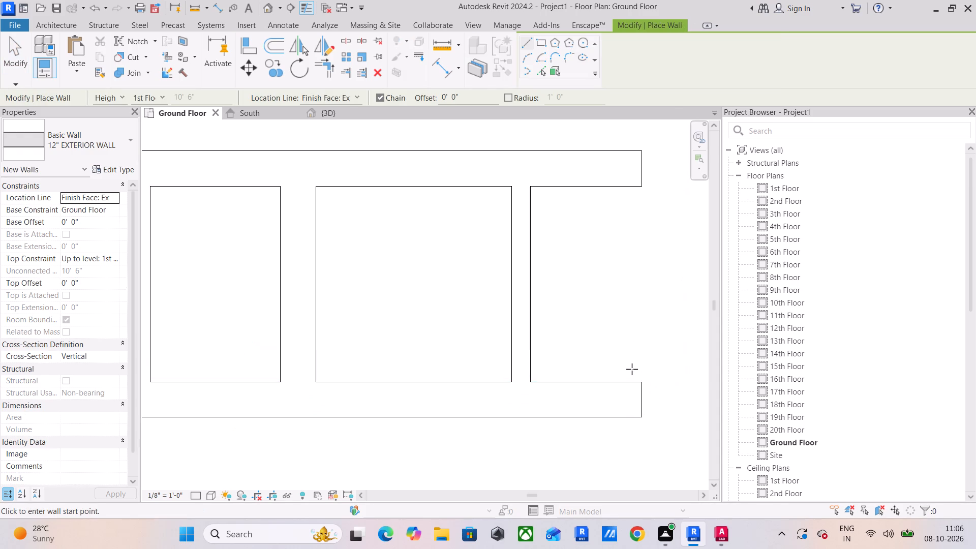
pyautogui.click(638, 378)
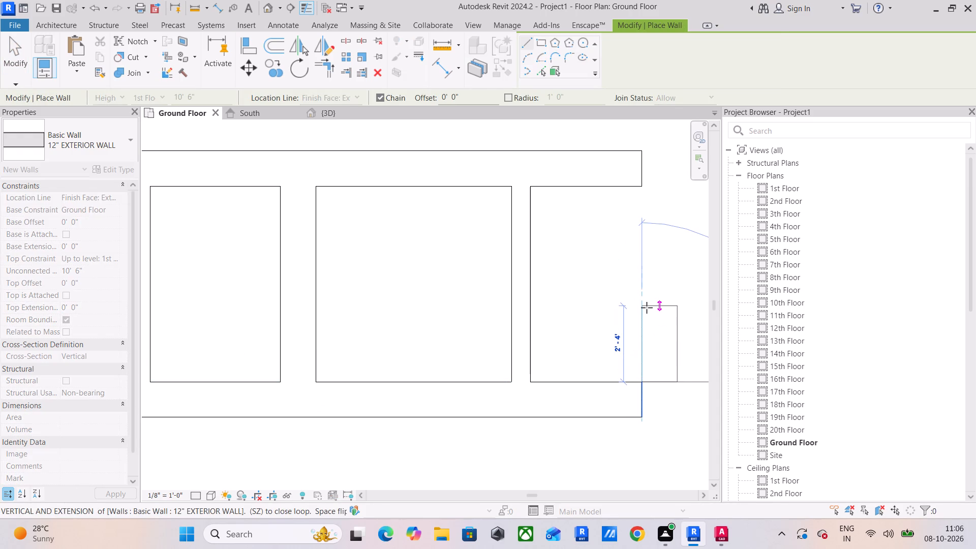
pyautogui.press('space')
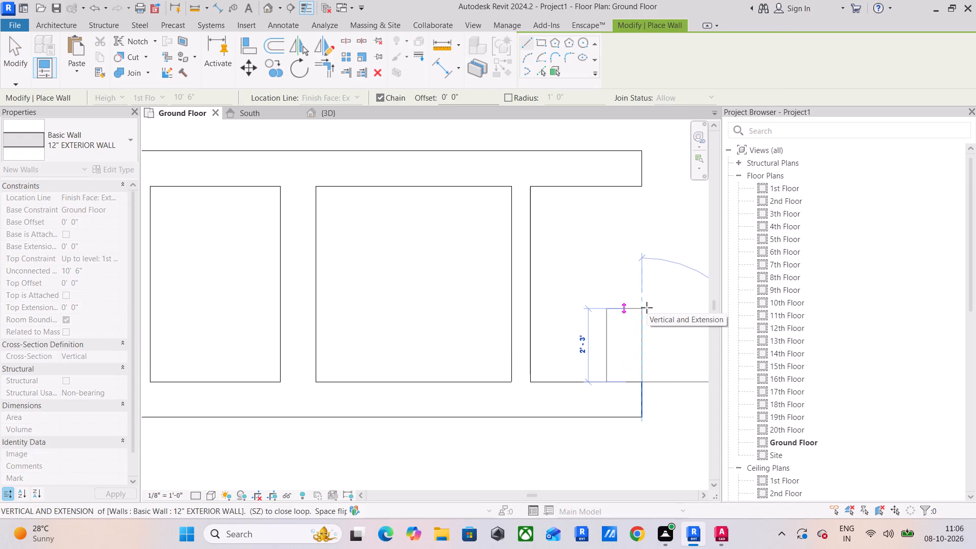
pyautogui.scroll(1, 647, 308)
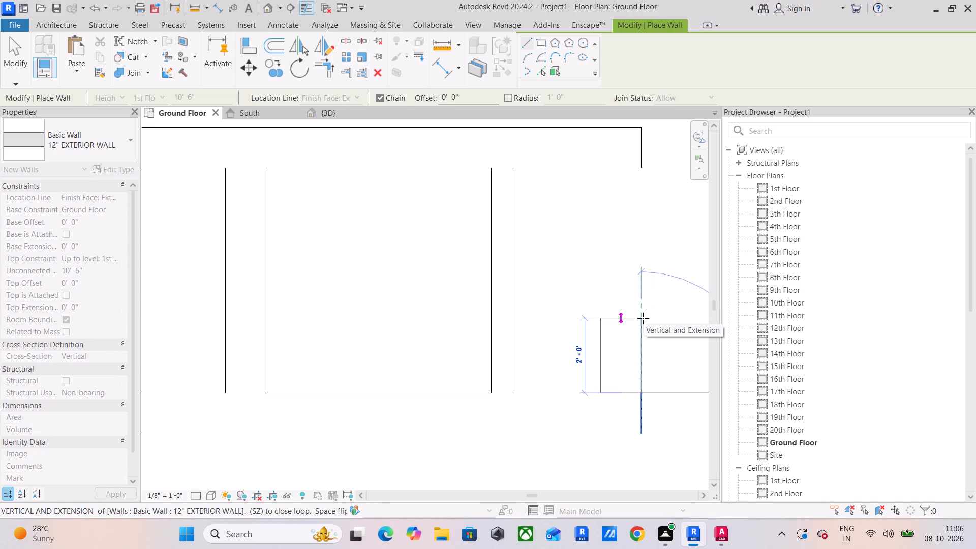
pyautogui.click(643, 318)
pyautogui.press('Escape')
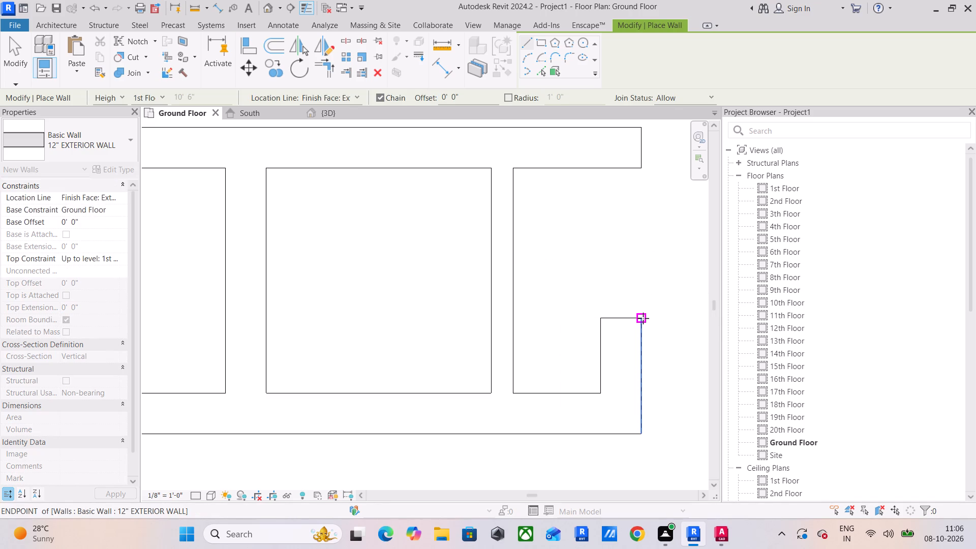
# Draw a 6" interior wall from the 2' stub's inner top corner west to the interior cross wall, with its thickness on the north side.
pyautogui.click(91, 142)
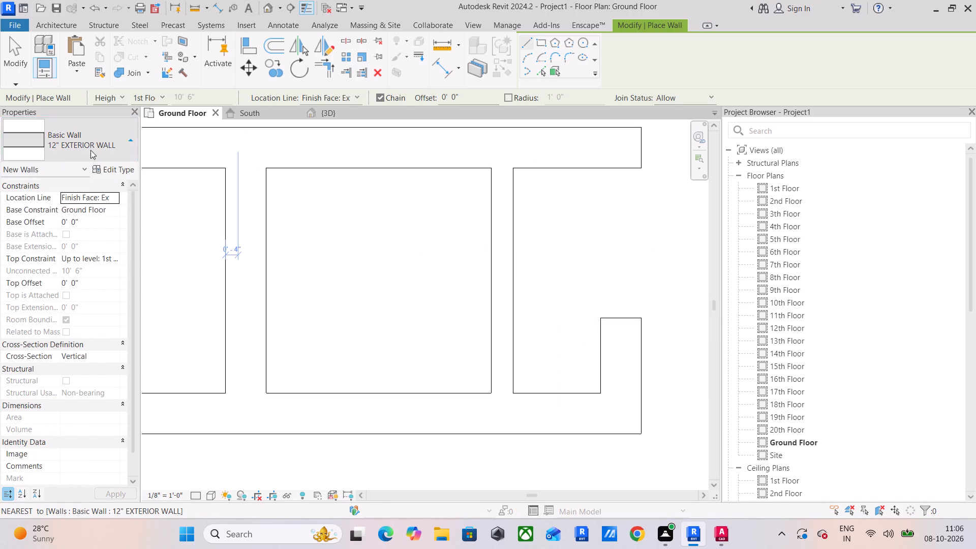
pyautogui.scroll(2, 92, 208)
pyautogui.click(88, 227)
pyautogui.click(599, 316)
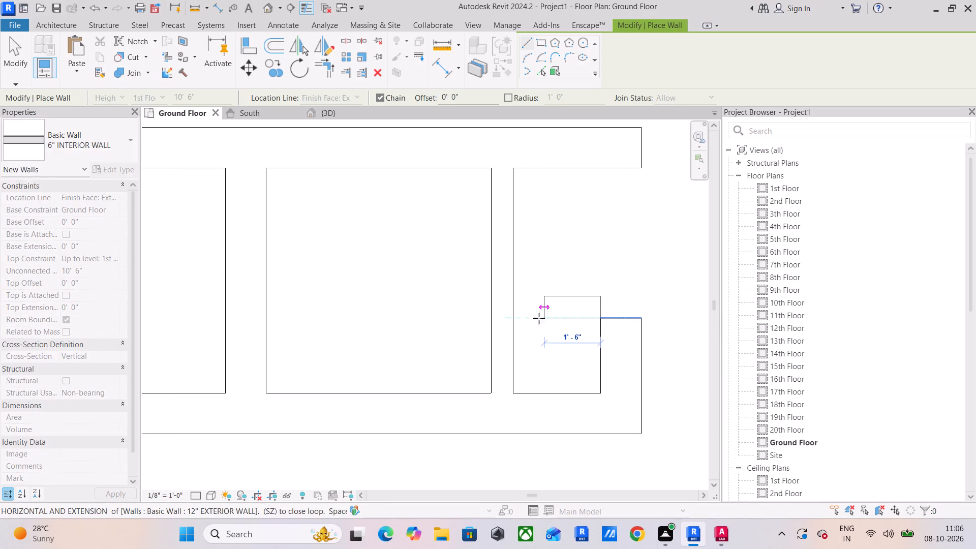
pyautogui.click(514, 324)
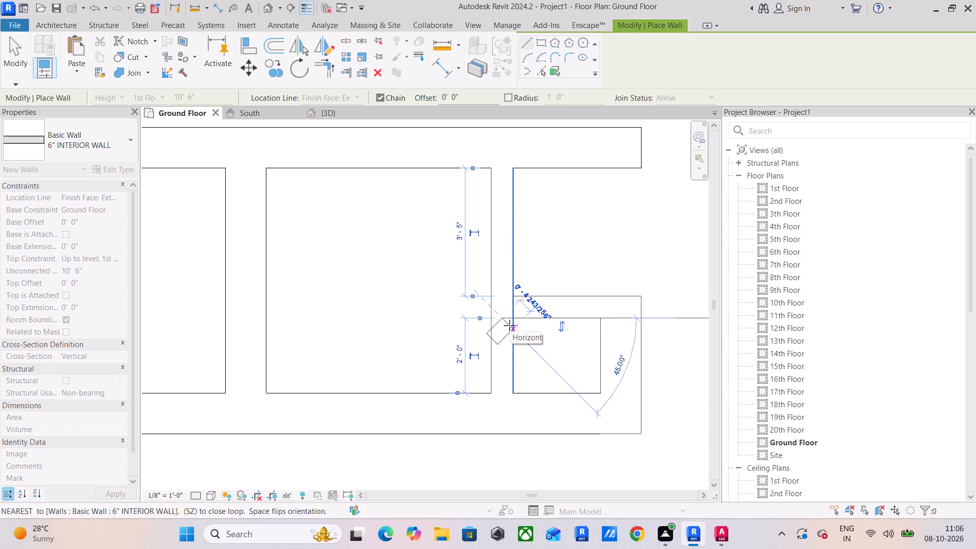
pyautogui.press('Escape')
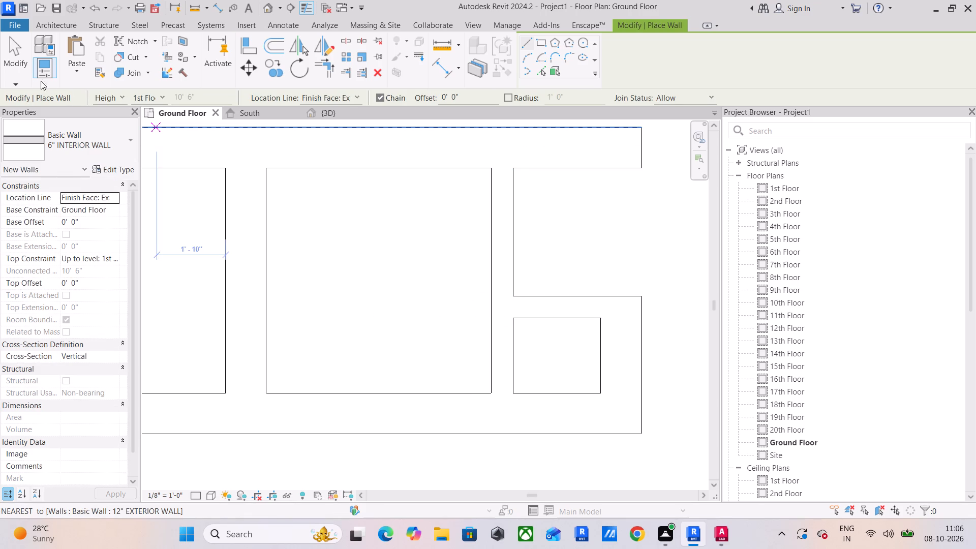
# Set the clear distance between the eastern 12" exterior cross wall and the 6" interior cross wall to 5'.
pyautogui.click(11, 52)
pyautogui.click(484, 240)
pyautogui.click(494, 239)
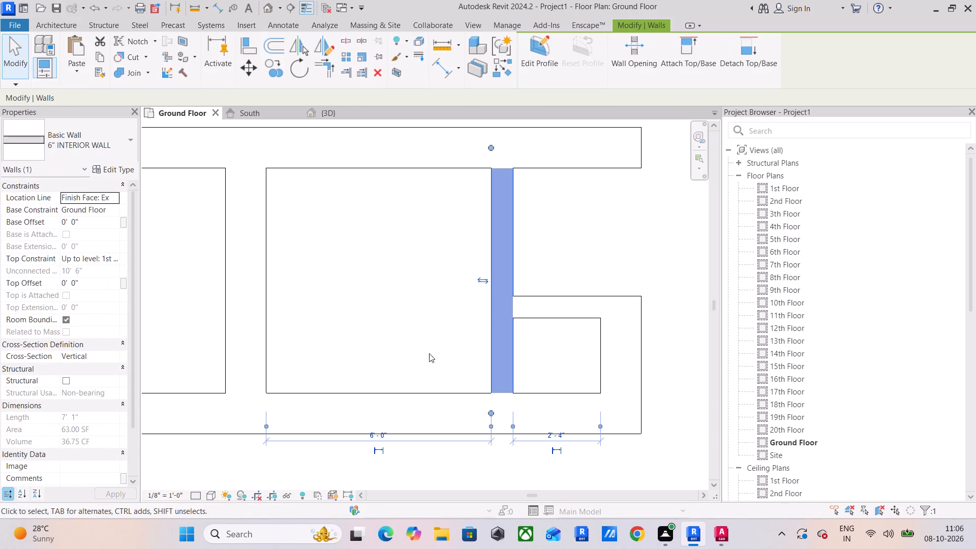
pyautogui.click(379, 431)
pyautogui.write("5'")
pyautogui.press('Return')
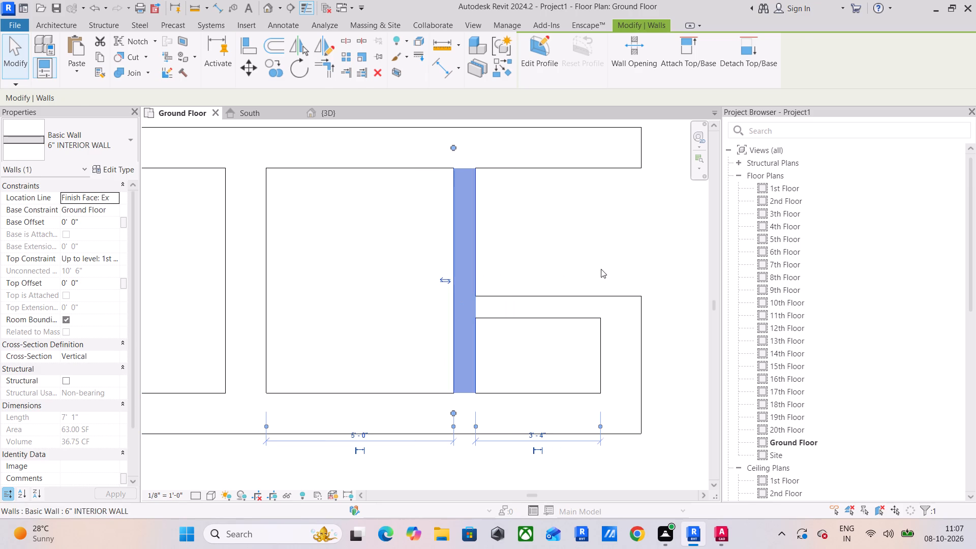
pyautogui.click(601, 269)
# Place an aligned dimension between the short 6" horizontal wall's north face and the upper parallel wall's inner face.
pyautogui.scroll(-2, 601, 269)
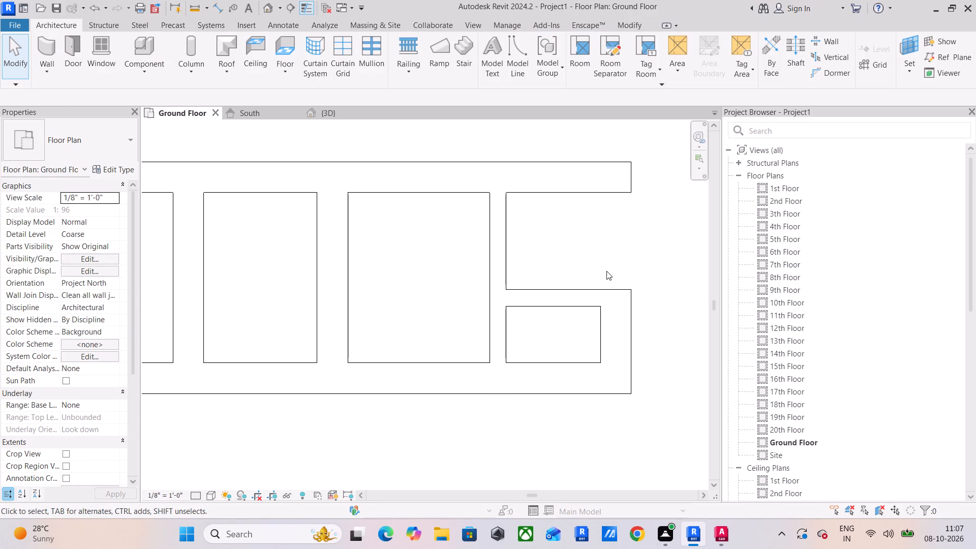
pyautogui.scroll(3, 613, 313)
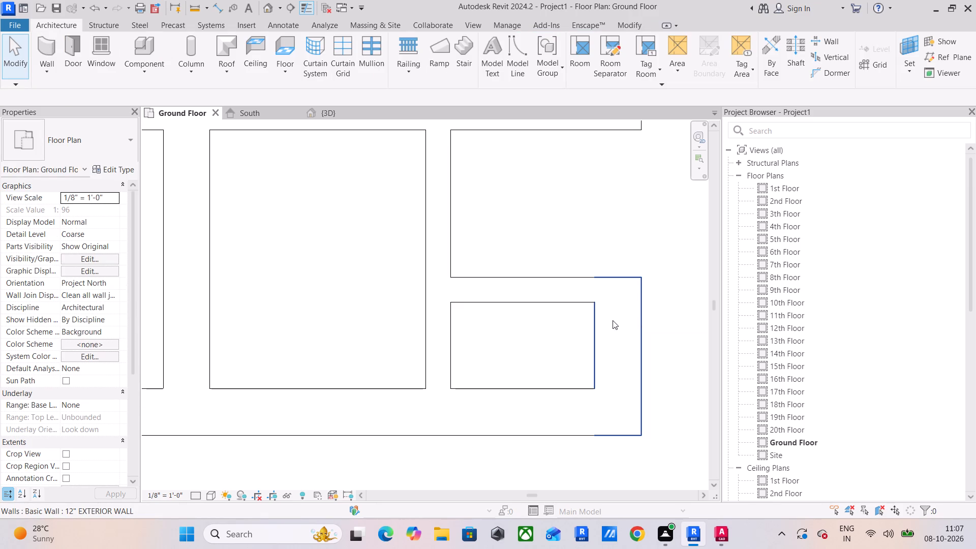
pyautogui.scroll(1, 542, 345)
pyautogui.scroll(-2, 541, 343)
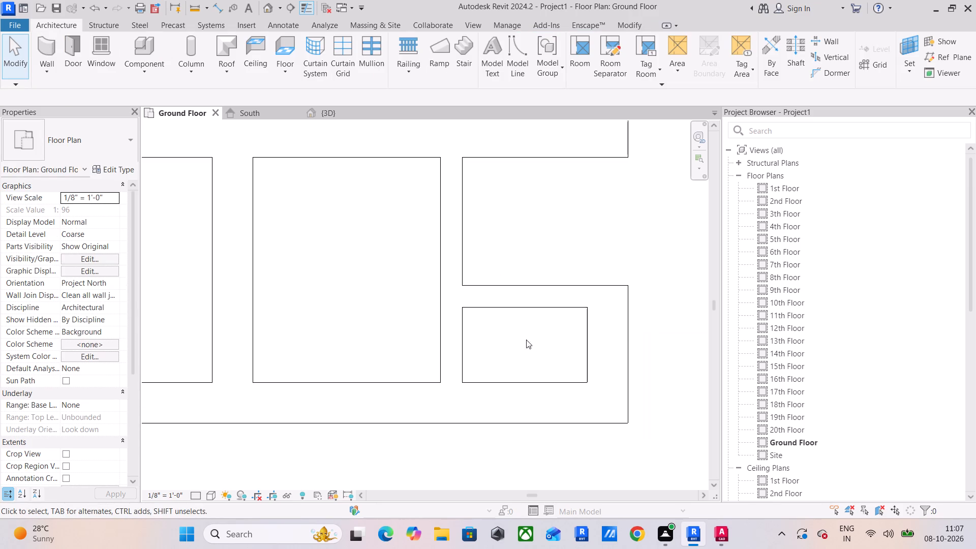
pyautogui.scroll(-2, 487, 324)
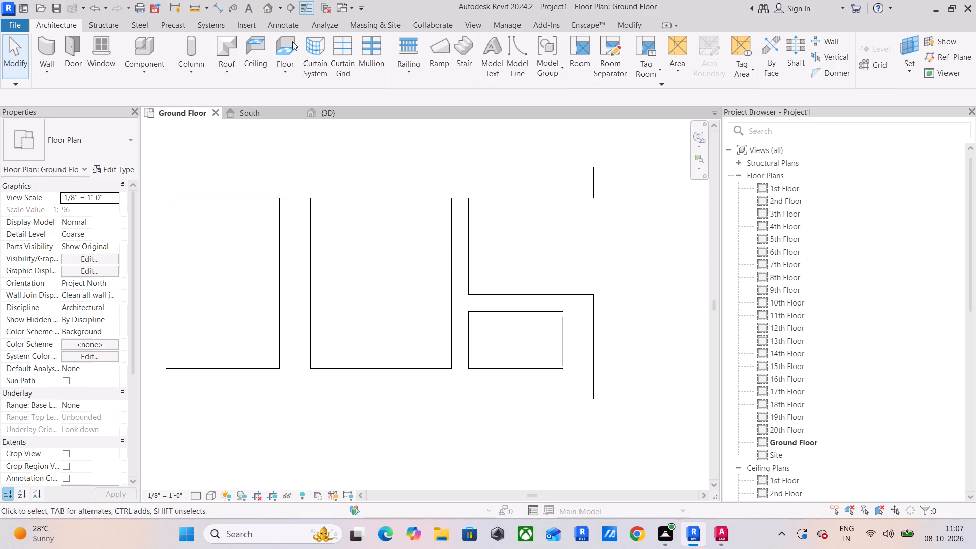
pyautogui.click(627, 22)
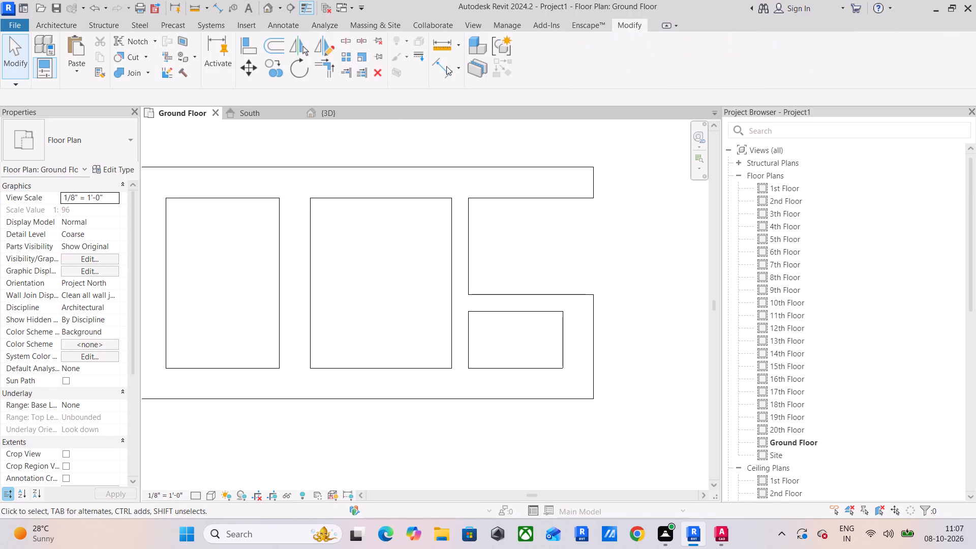
pyautogui.click(446, 66)
pyautogui.click(483, 291)
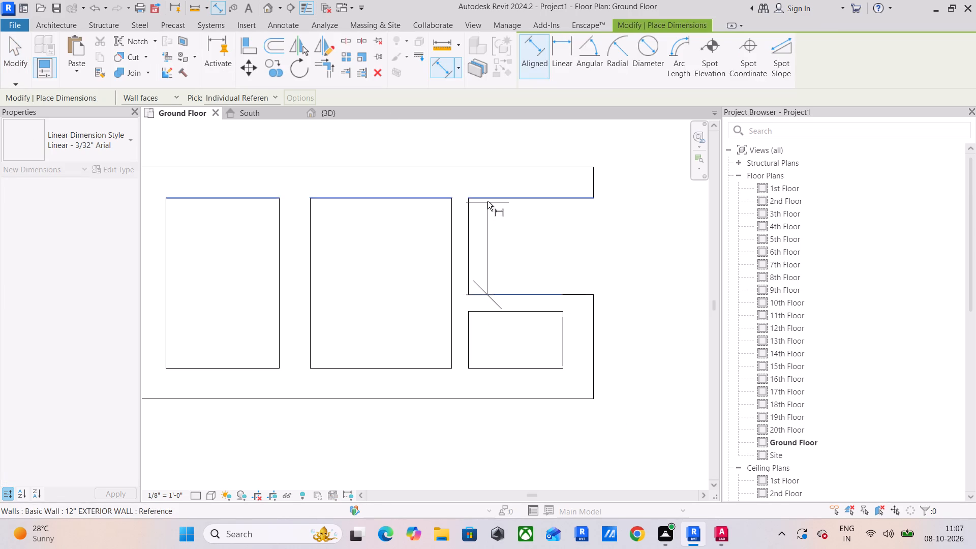
pyautogui.click(487, 201)
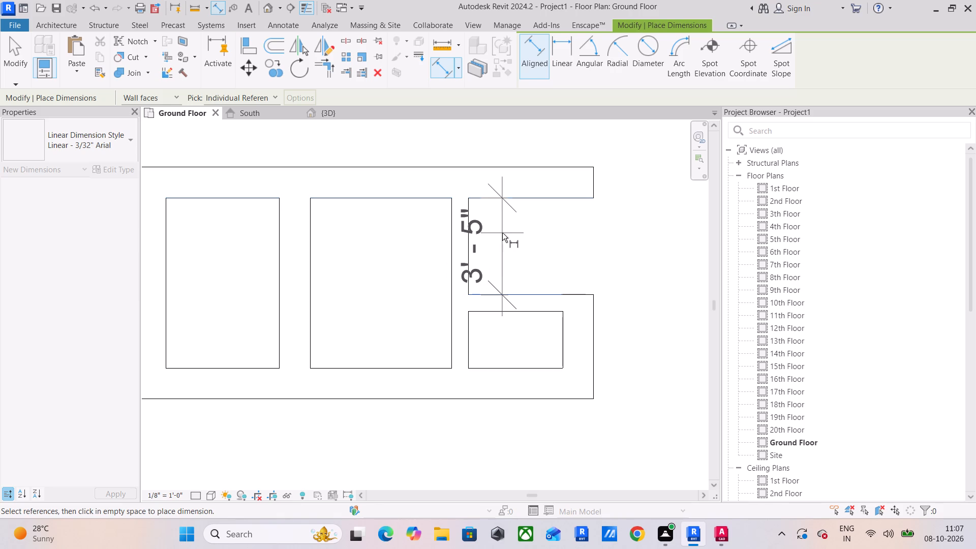
pyautogui.click(502, 233)
pyautogui.click(19, 40)
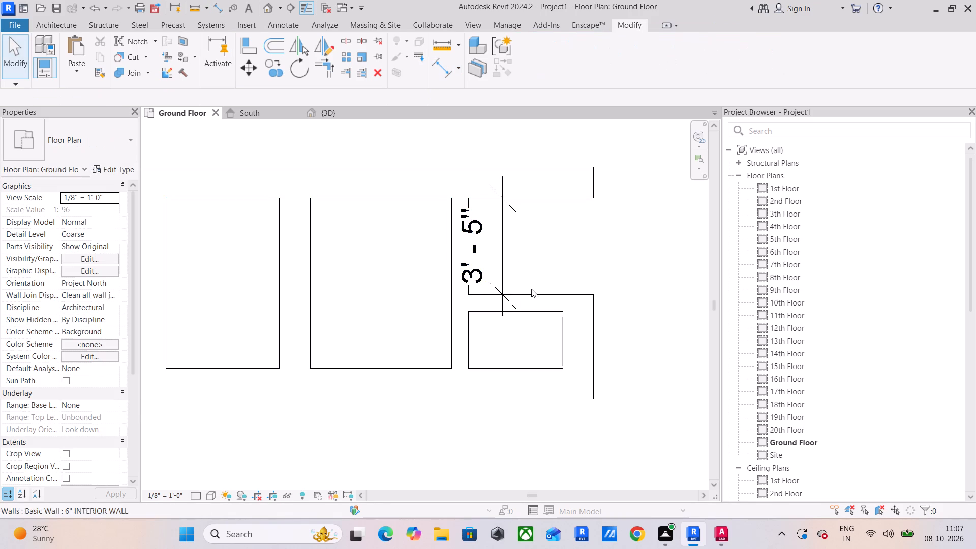
# Move the short 6" horizontal wall by setting its clear distance from the upper parallel wall to 2' 6".
pyautogui.click(532, 288)
pyautogui.click(530, 298)
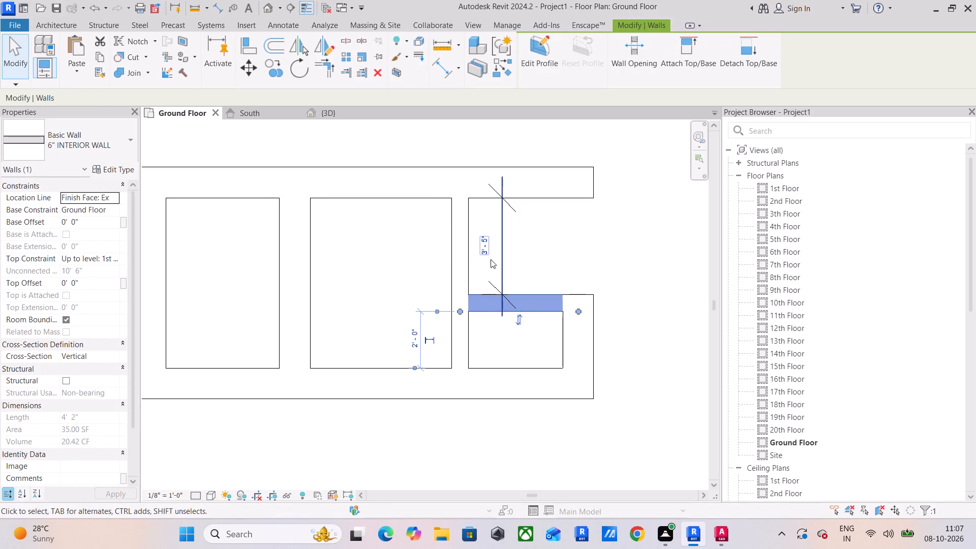
pyautogui.click(485, 249)
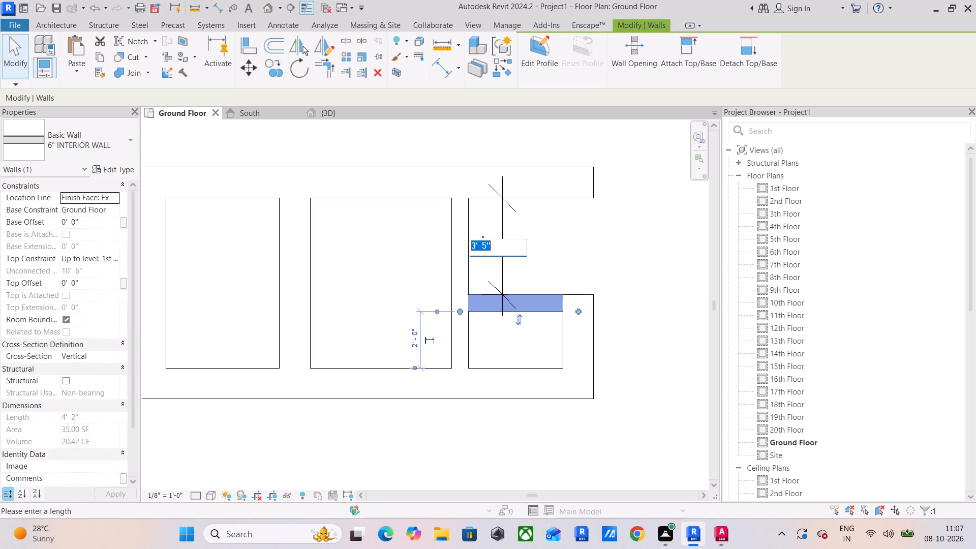
pyautogui.write('11"')
pyautogui.press('BackSpace')
pyautogui.press('BackSpace')
pyautogui.press('BackSpace')
pyautogui.press('BackSpace')
pyautogui.write('11')
pyautogui.press('BackSpace')
pyautogui.press('BackSpace')
pyautogui.press('BackSpace')
pyautogui.press('2')
pyautogui.write('\'6"')
pyautogui.press('Return')
pyautogui.click(572, 228)
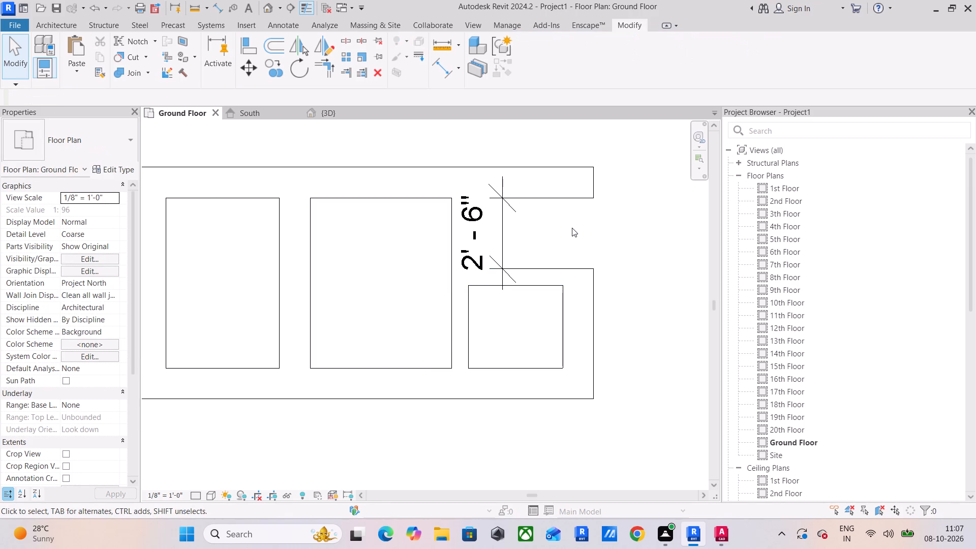
# Delete the 2' 6" dimension beside the interior cross wall.
pyautogui.scroll(-2, 572, 228)
pyautogui.moveTo(599, 234); pyautogui.dragTo(550, 253, button='middle')
pyautogui.scroll(3, 385, 324)
pyautogui.scroll(-2, 394, 323)
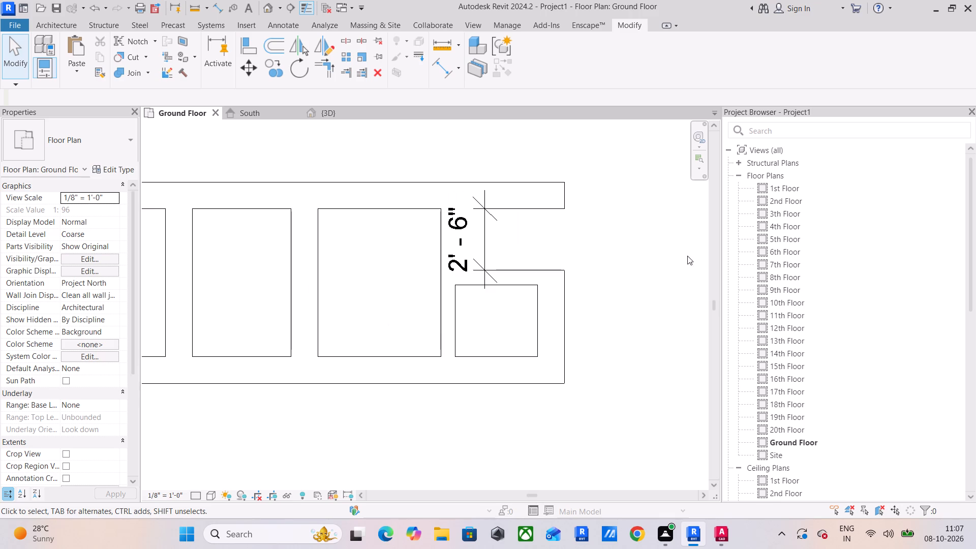
pyautogui.click(481, 241)
pyautogui.press('Delete')
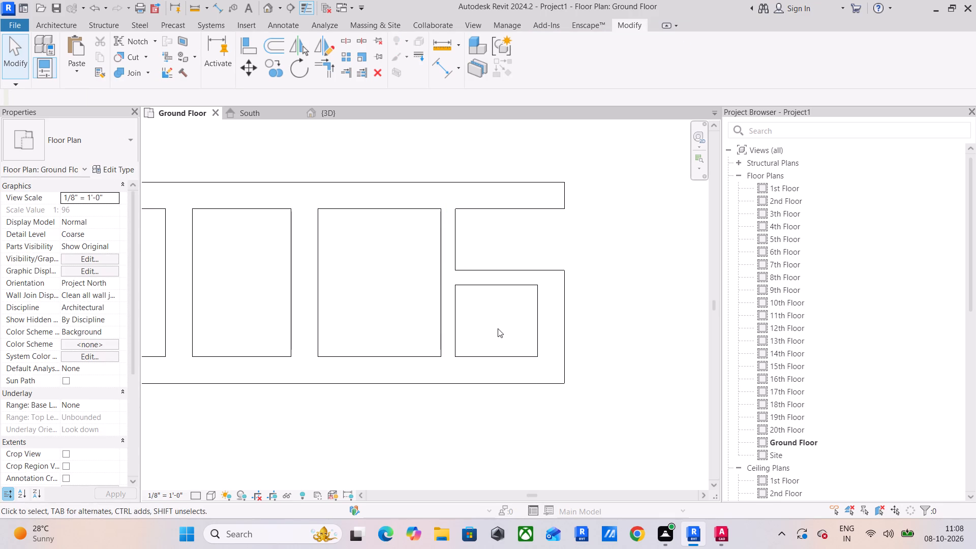
# Draw a 7' long 12" exterior wall northward from the upper parallel wall's east end, with its thickness on the west side.
pyautogui.scroll(-3, 498, 328)
pyautogui.moveTo(498, 329); pyautogui.dragTo(512, 351, button='middle')
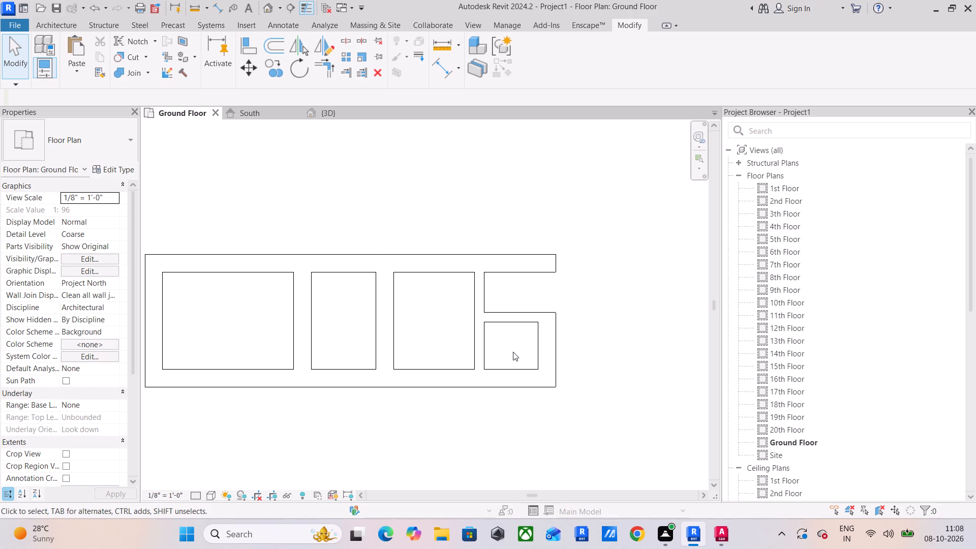
pyautogui.scroll(-4, 487, 346)
pyautogui.moveTo(487, 346); pyautogui.dragTo(511, 346, button='middle')
pyautogui.scroll(-3, 435, 330)
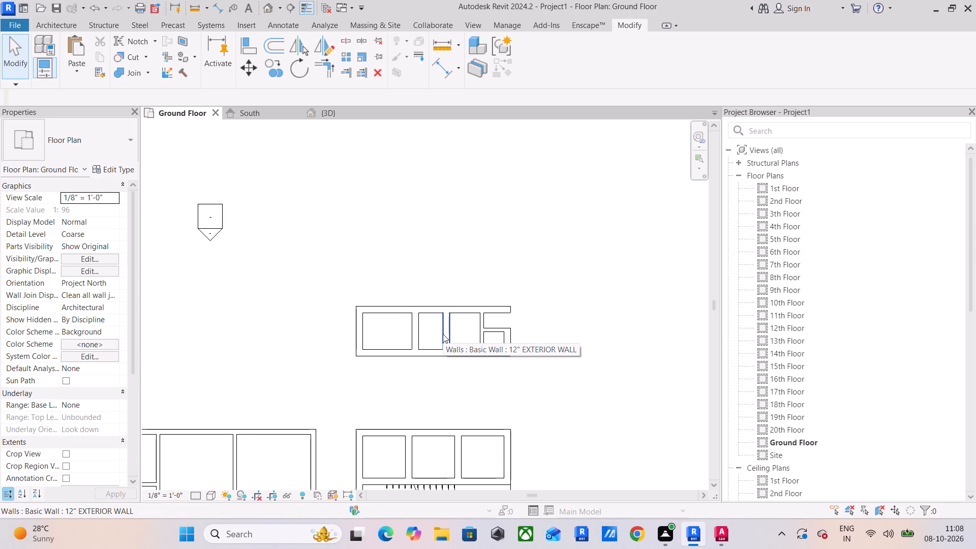
pyautogui.scroll(4, 443, 334)
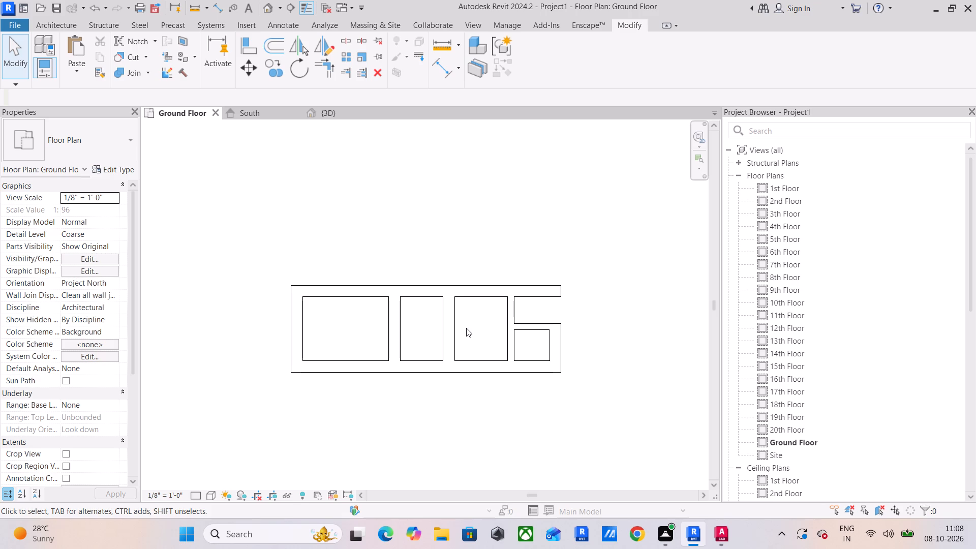
pyautogui.click(318, 288)
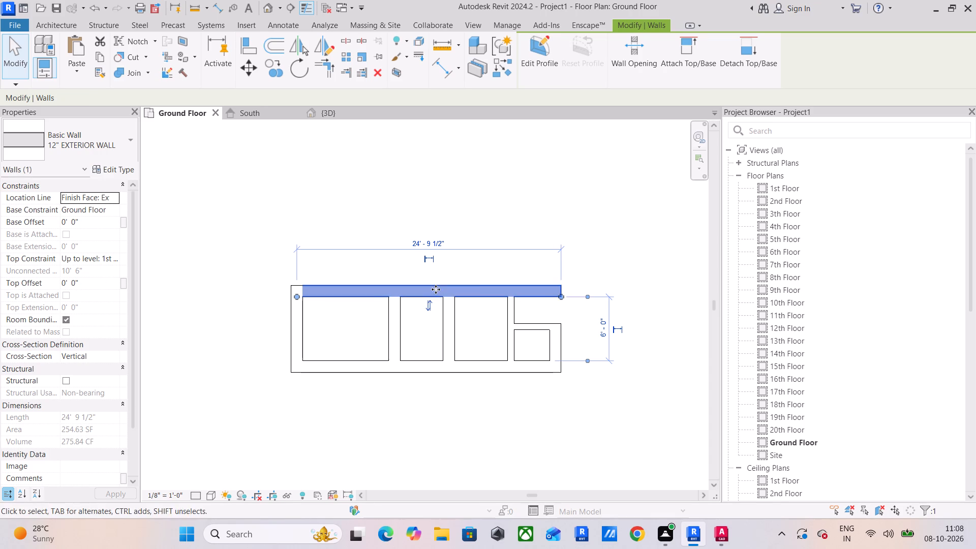
pyautogui.click(505, 73)
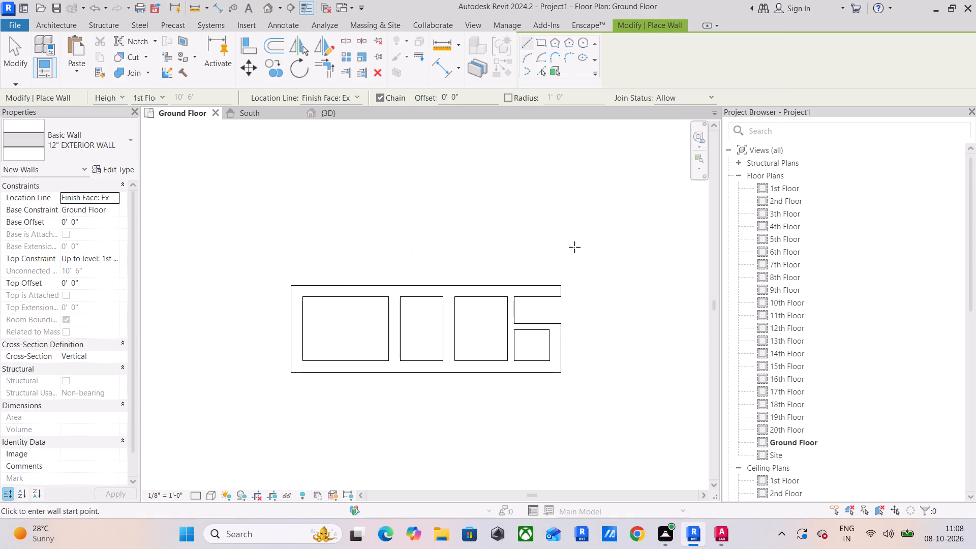
pyautogui.moveTo(633, 244); pyautogui.dragTo(524, 255, button='middle')
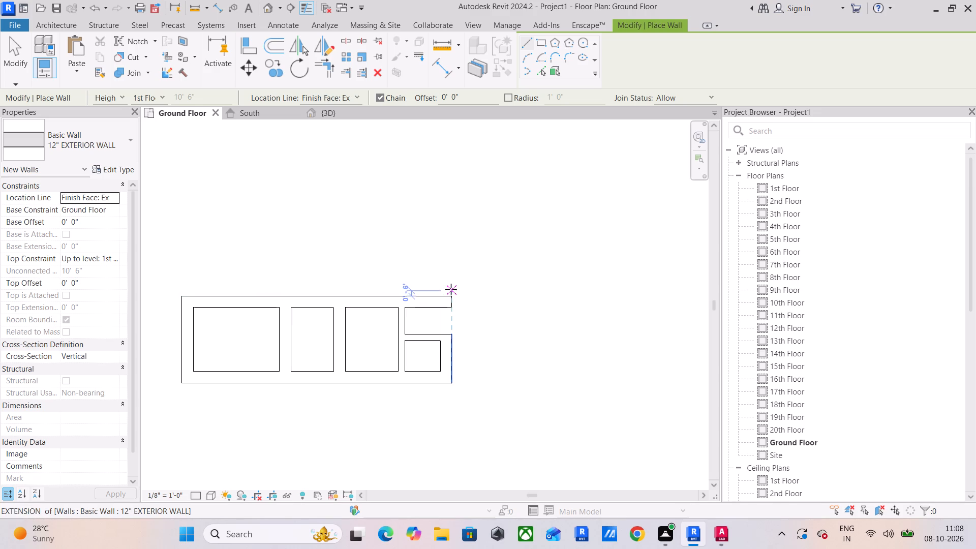
pyautogui.moveTo(450, 294); pyautogui.dragTo(450, 287)
pyautogui.press('space')
pyautogui.write('7')
pyautogui.press("'")
pyautogui.press('Return')
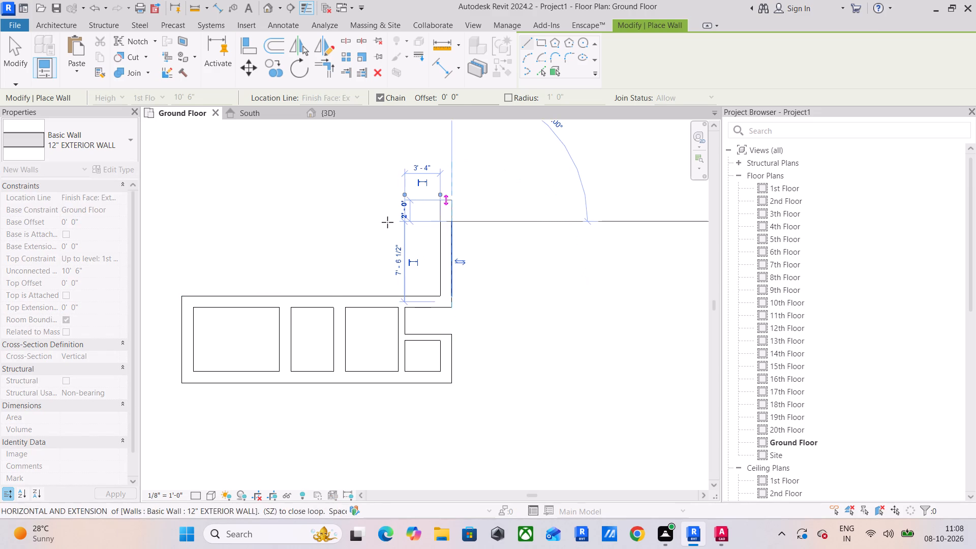
pyautogui.press('Escape')
# Draw a 10' long 12" exterior wall westward from the new wall's inner top corner, with its thickness on the north side.
pyautogui.click(441, 219)
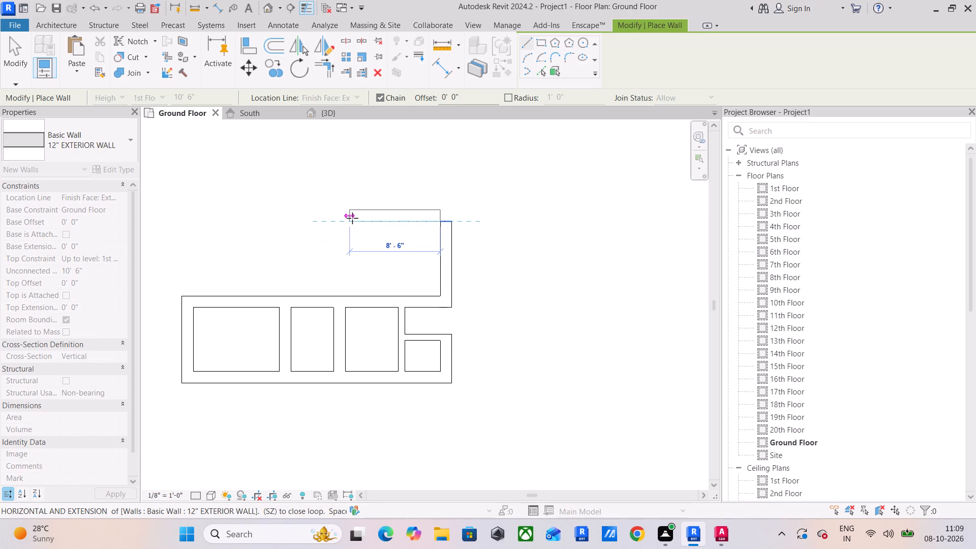
pyautogui.press('1')
pyautogui.press('0')
pyautogui.press("'")
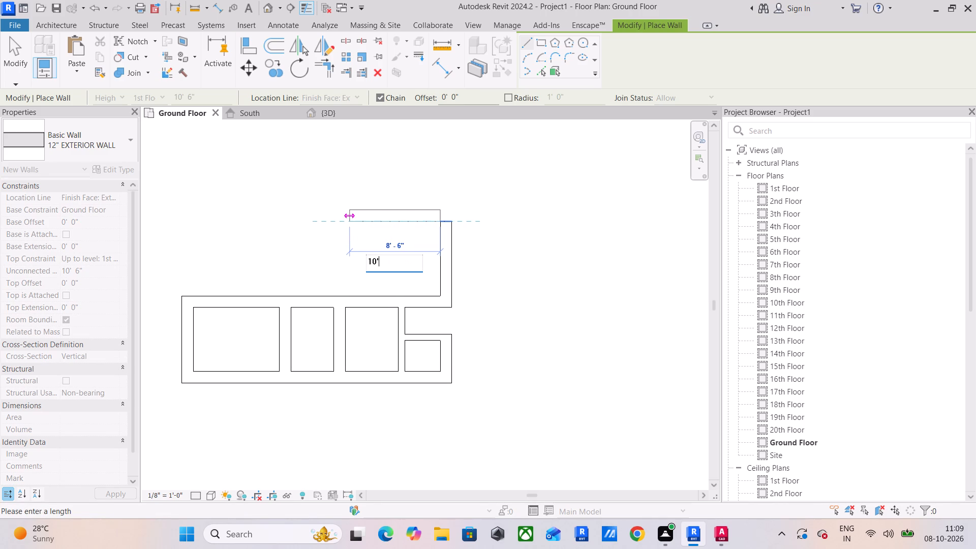
pyautogui.press('Return')
pyautogui.press('Escape')
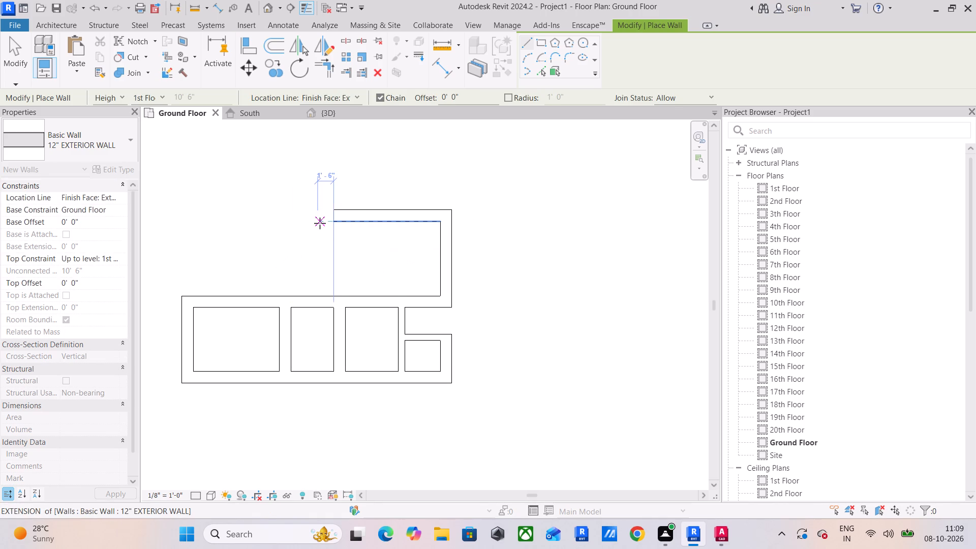
# Close the north room with a 7' long 12" exterior wall from the 10' wall's west end down to the upper parallel wall, thickness outward.
pyautogui.scroll(3, 319, 223)
pyautogui.click(341, 221)
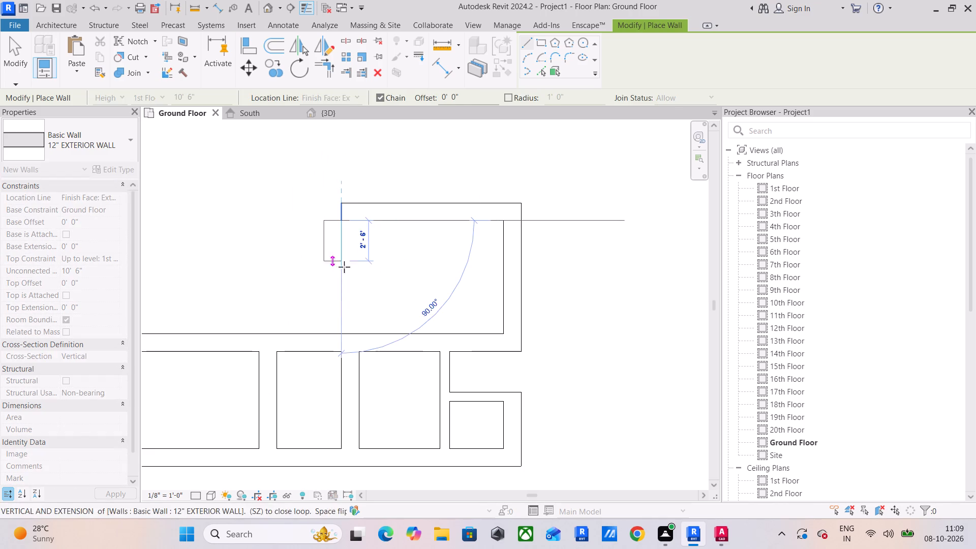
pyautogui.click(342, 332)
pyautogui.press('Escape')
pyautogui.press('Escape')
pyautogui.press('Escape')
# Move the westernmost cross wall of the north room strip west, leaving 5' 0" clear to the next cross wall.
pyautogui.click(357, 389)
pyautogui.scroll(2, 351, 361)
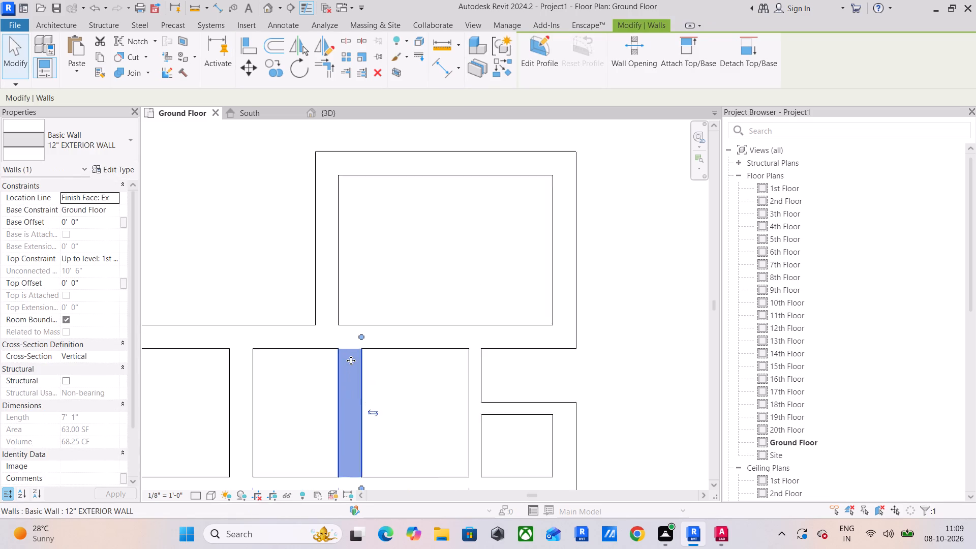
pyautogui.scroll(2, 351, 360)
pyautogui.scroll(-6, 352, 356)
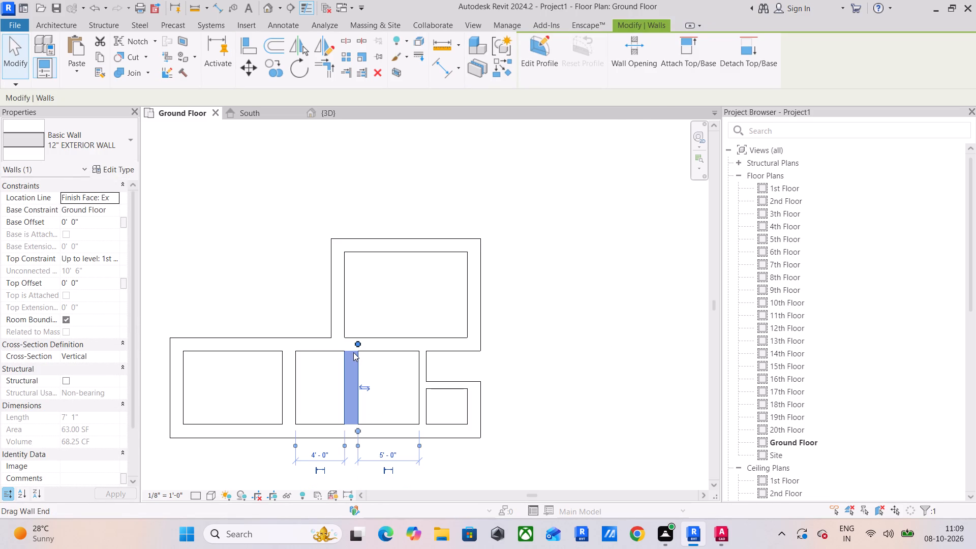
pyautogui.click(298, 380)
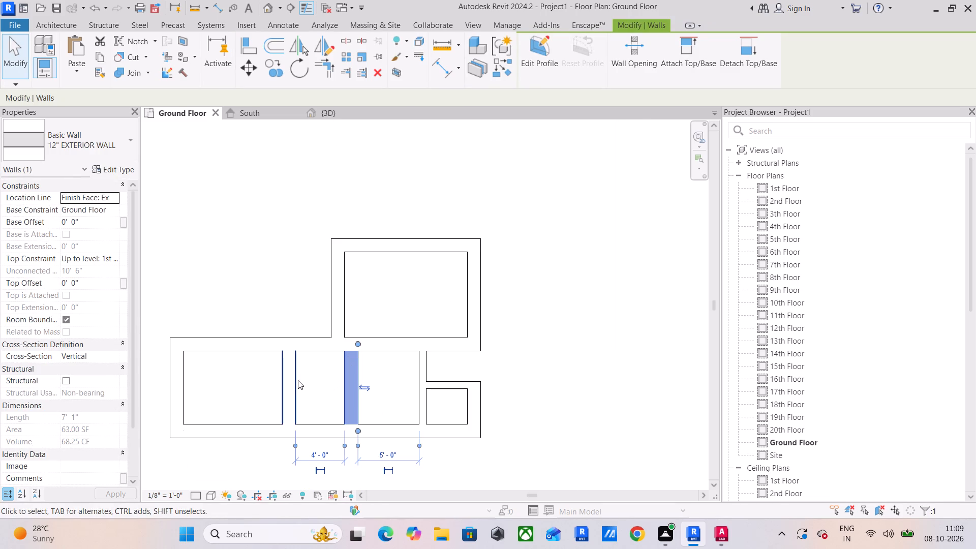
pyautogui.press('Left')
pyautogui.press('Left')
pyautogui.press('Left')
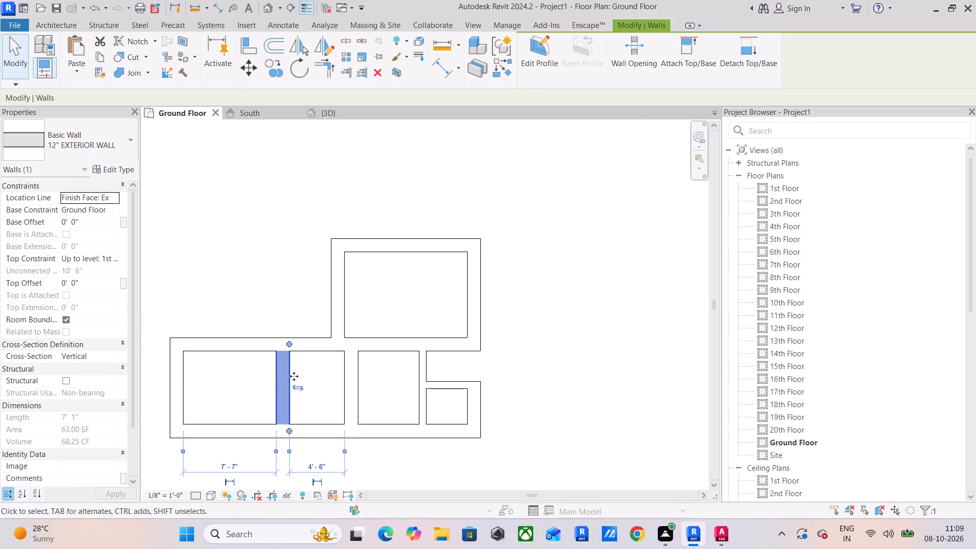
pyautogui.press('Left')
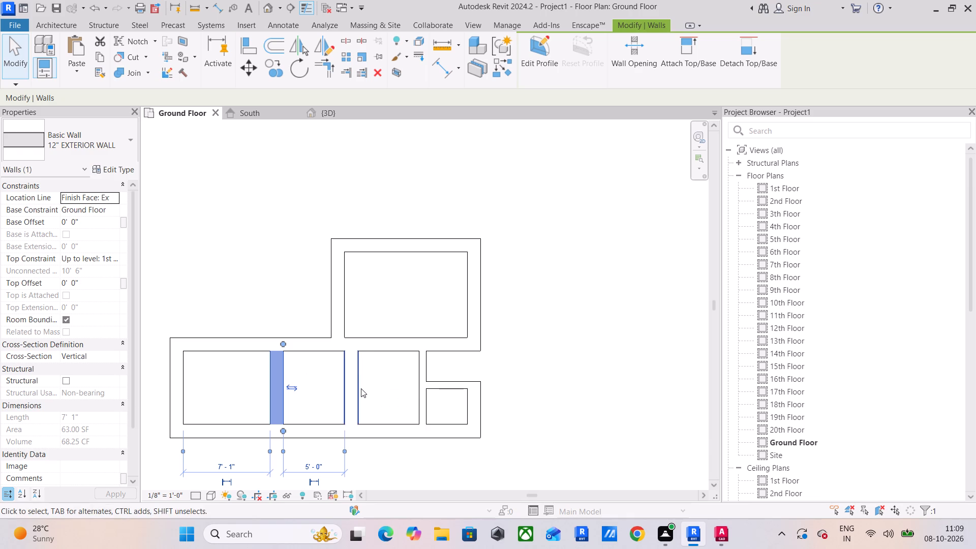
# Align the east face of the cross wall below the north room with the inner face of that room's west wall.
pyautogui.click(359, 388)
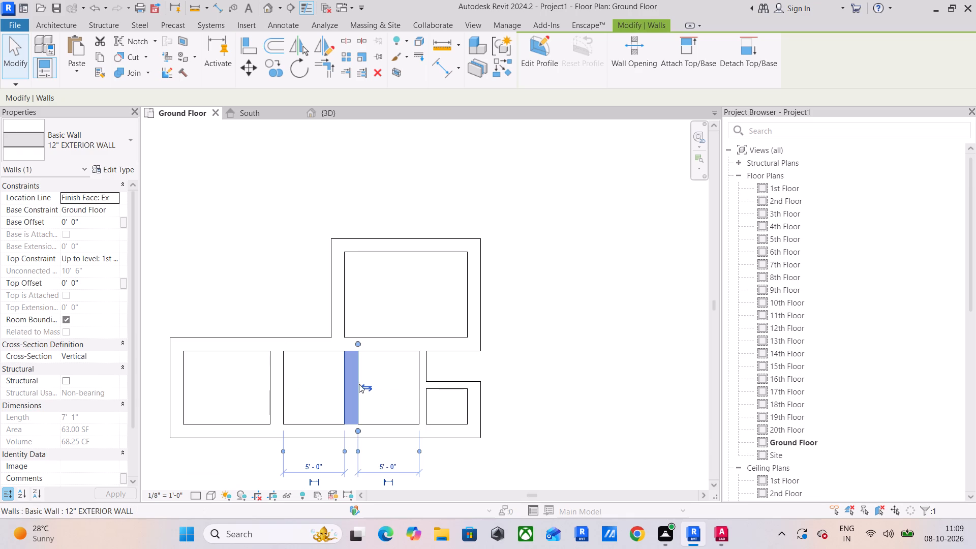
pyautogui.click(249, 49)
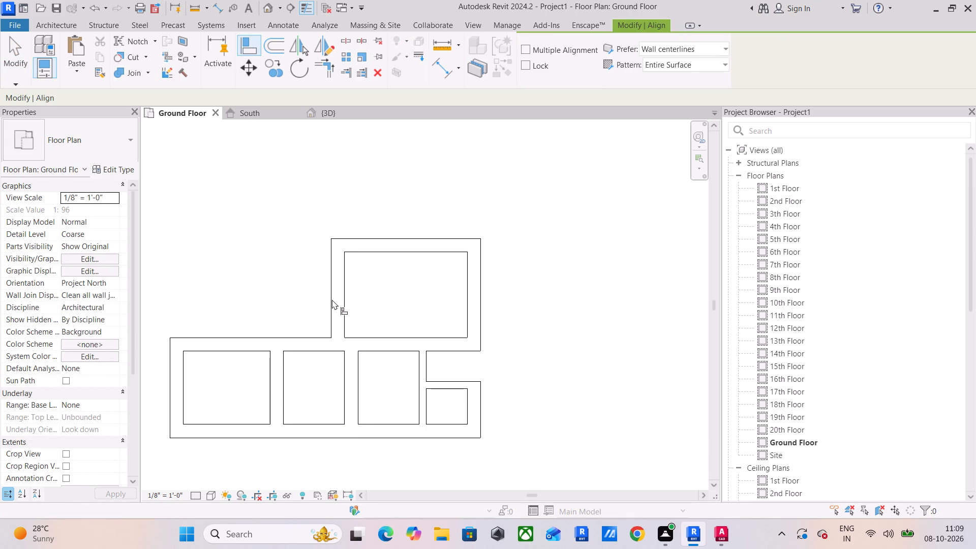
pyautogui.click(345, 308)
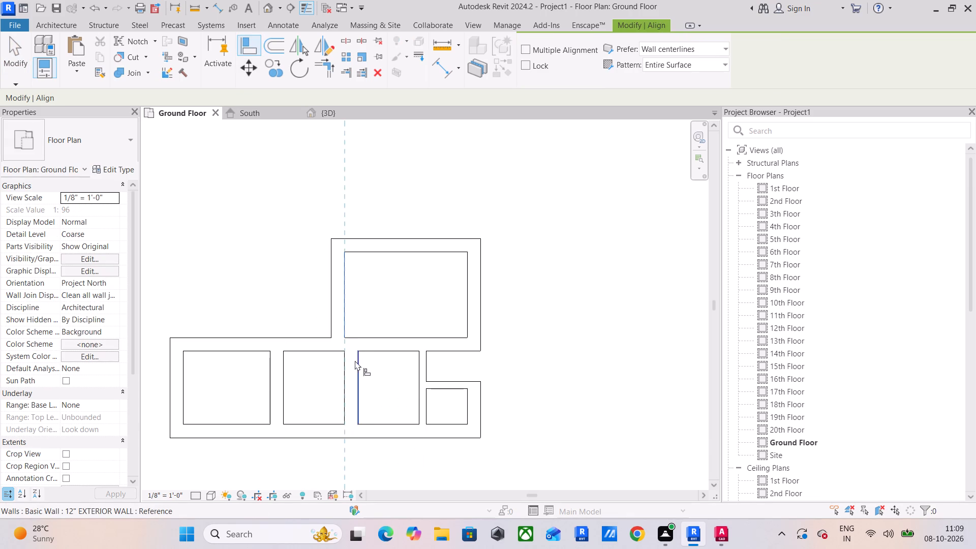
pyautogui.click(357, 367)
pyautogui.click(24, 51)
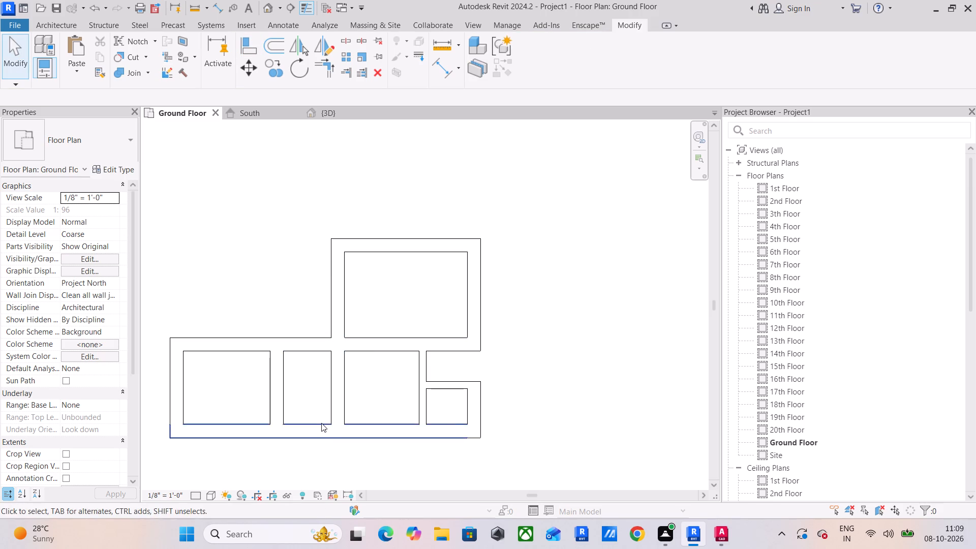
# Draw a 13' 2" long 12" exterior wall westward from the north room's outer northwest corner, with its thickness on the south side.
pyautogui.scroll(-1, 326, 413)
pyautogui.scroll(2, 245, 391)
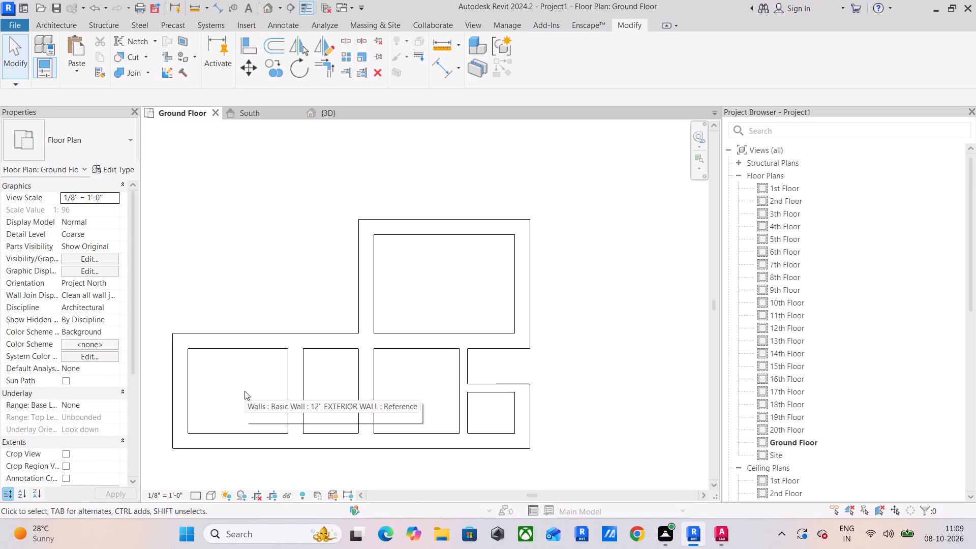
pyautogui.scroll(2, 230, 382)
pyautogui.moveTo(232, 380); pyautogui.dragTo(235, 400, button='middle')
pyautogui.scroll(-2, 270, 379)
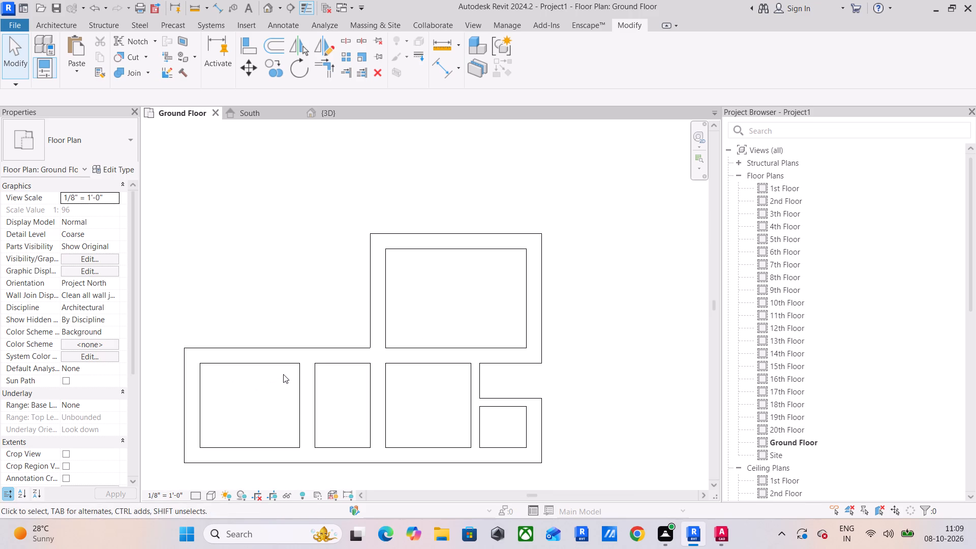
pyautogui.moveTo(379, 353); pyautogui.dragTo(385, 413, button='middle')
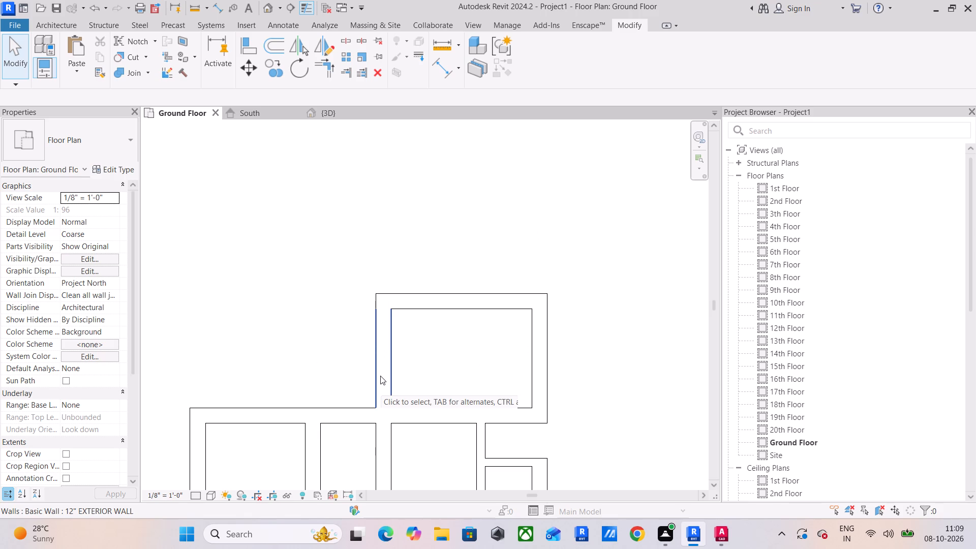
pyautogui.click(420, 295)
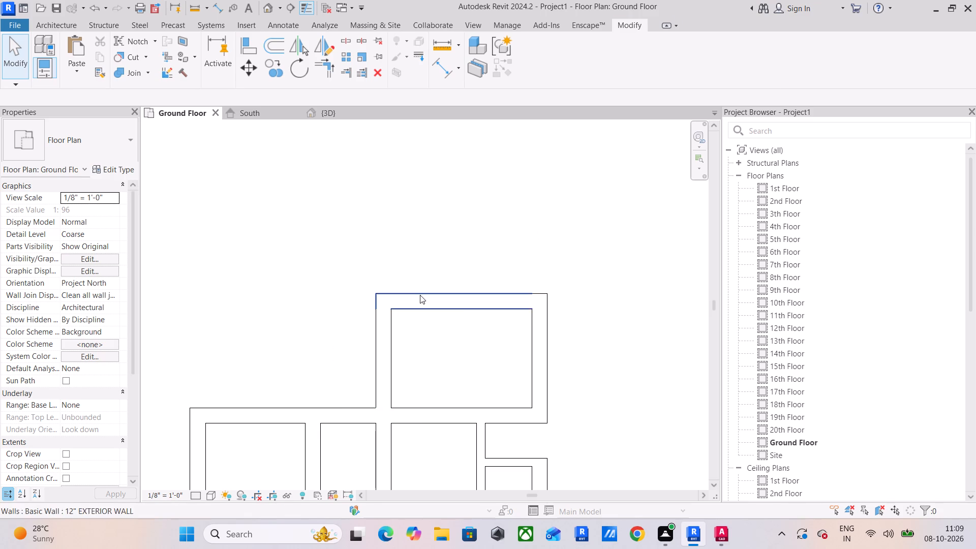
pyautogui.click(496, 68)
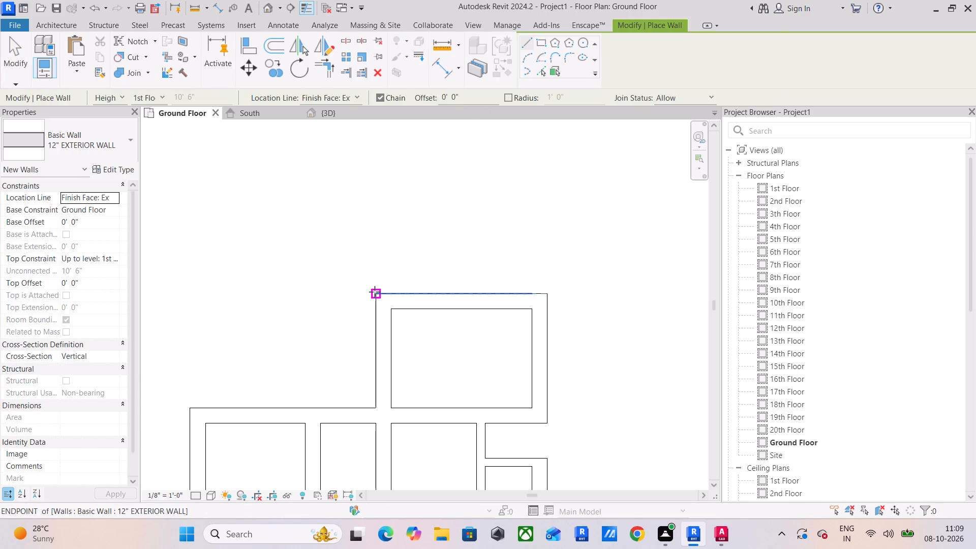
pyautogui.click(375, 292)
pyautogui.press('space')
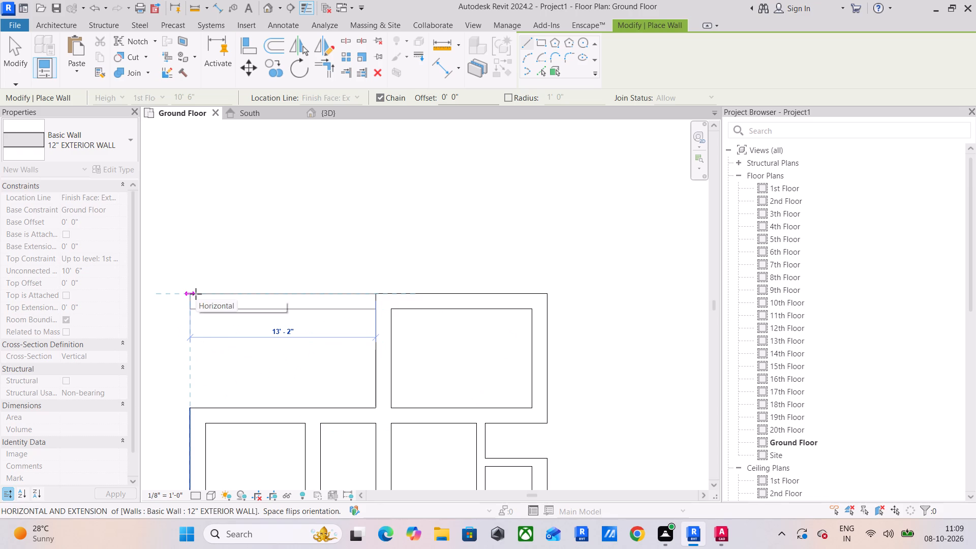
pyautogui.click(196, 294)
pyautogui.press('Escape')
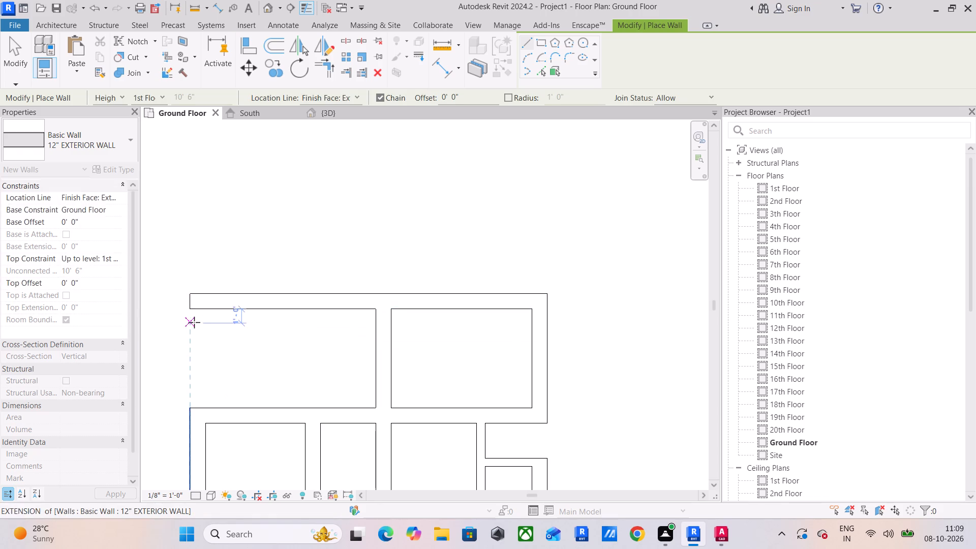
# Close the new northwest room with a 7' long 12" exterior wall down to the strip's west corner, with its thickness inward.
pyautogui.click(195, 308)
pyautogui.press('space')
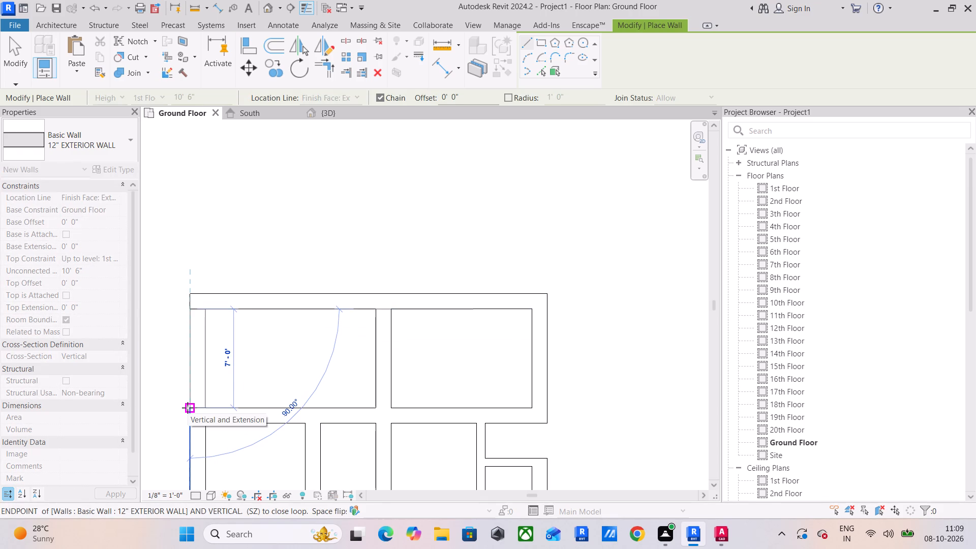
pyautogui.click(188, 408)
pyautogui.press('Escape')
pyautogui.scroll(-2, 245, 349)
pyautogui.moveTo(251, 346); pyautogui.dragTo(322, 375, button='middle')
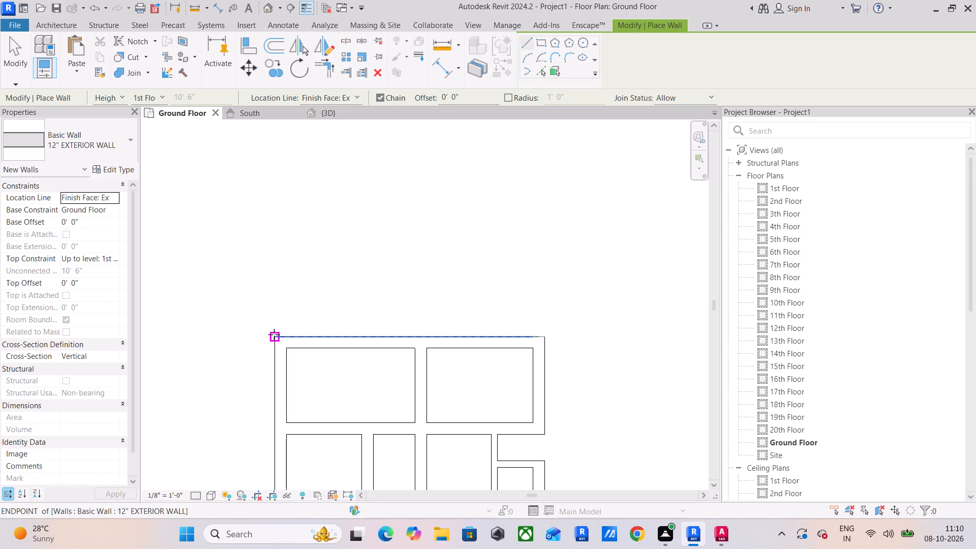
pyautogui.scroll(-3, 274, 334)
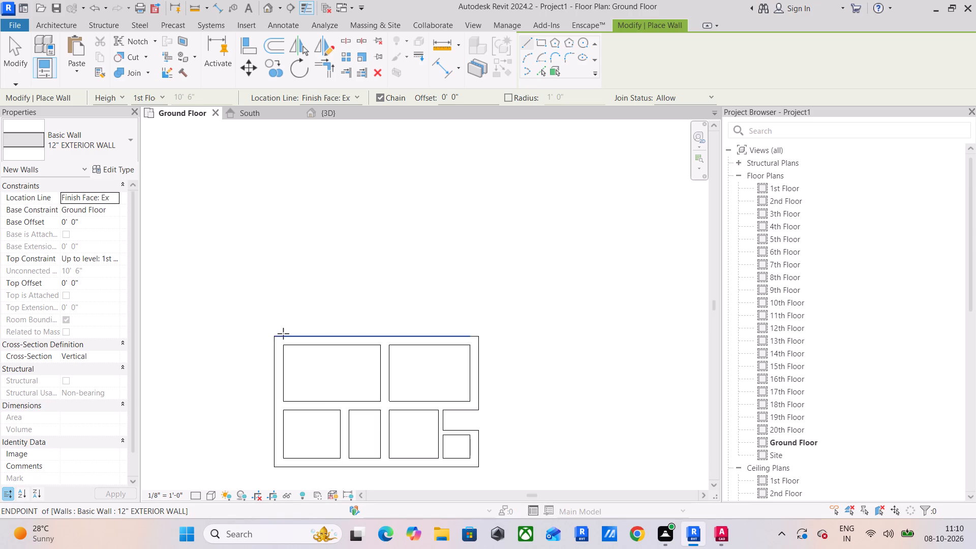
pyautogui.moveTo(494, 327); pyautogui.dragTo(609, 252, button='middle')
pyautogui.scroll(-1, 522, 259)
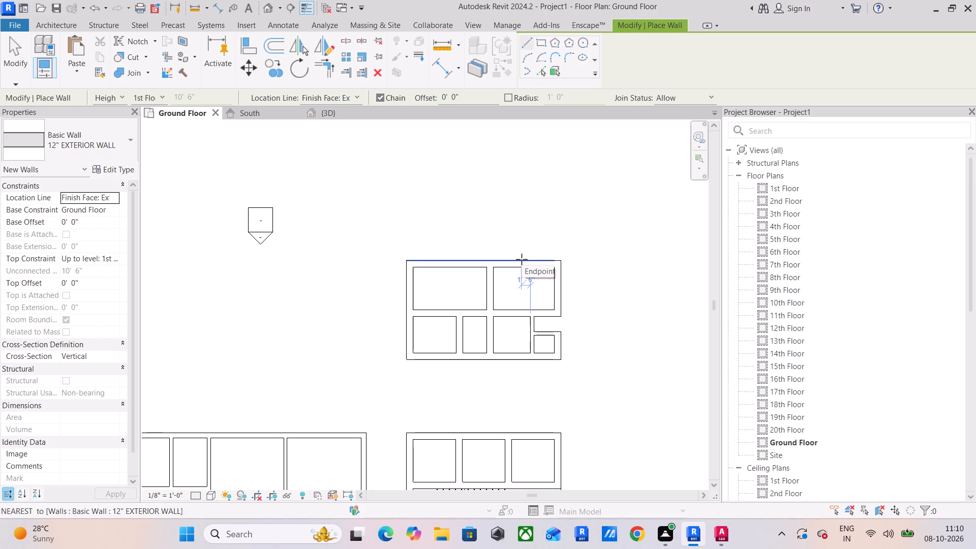
pyautogui.press('Escape')
pyautogui.press('Escape')
pyautogui.press('Escape')
# Draw a 6' 1" long 9" exterior wall northward, in line with the west block's east face and the north block's south face, thickness westward.
pyautogui.moveTo(392, 364); pyautogui.dragTo(431, 319, button='middle')
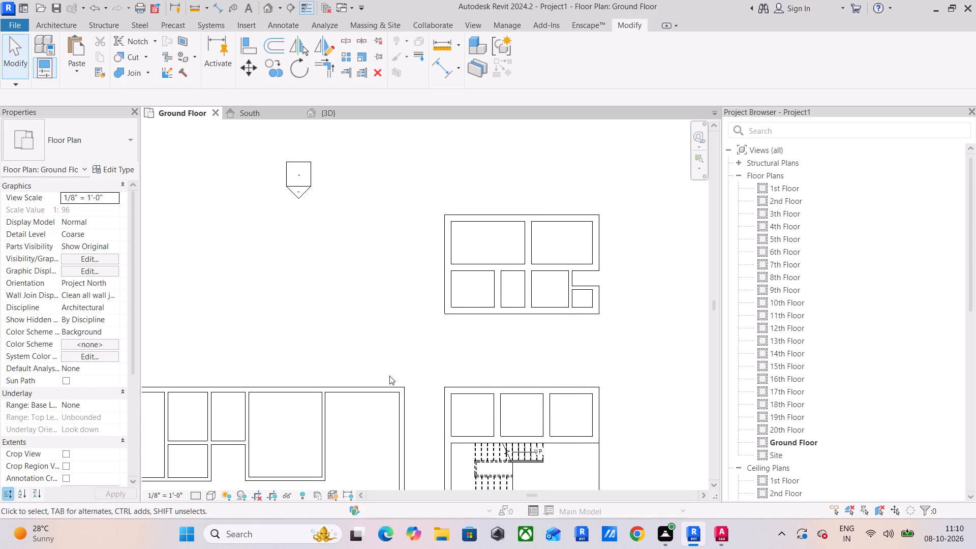
pyautogui.click(402, 399)
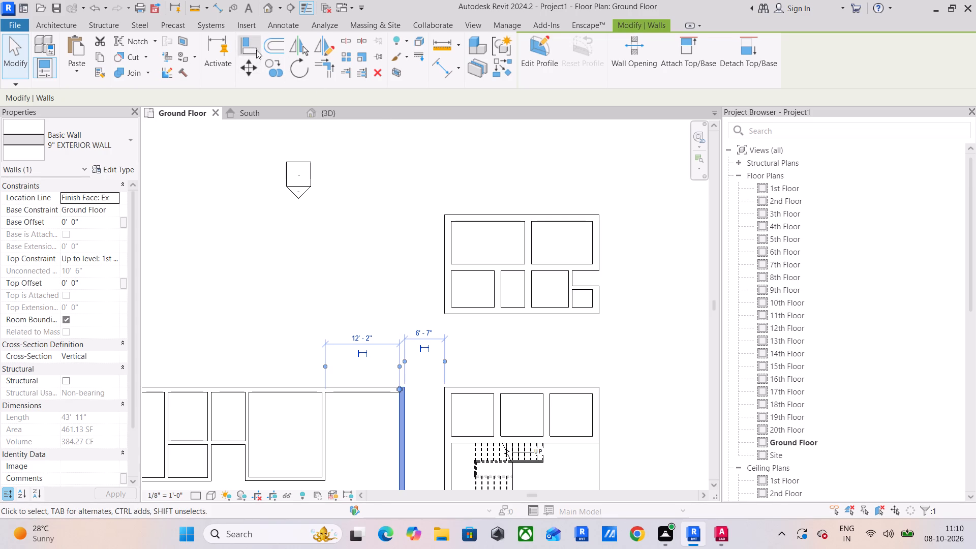
pyautogui.click(501, 67)
pyautogui.scroll(3, 414, 292)
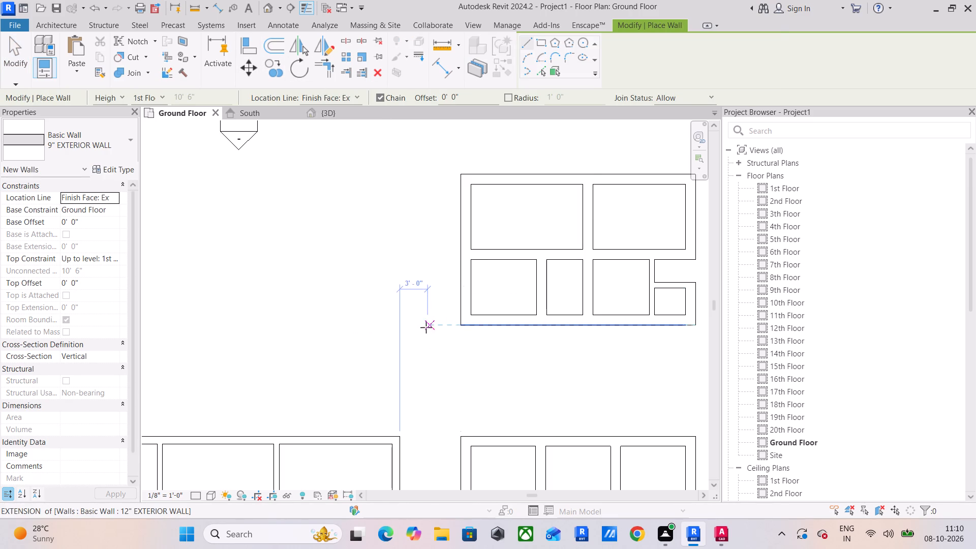
pyautogui.click(400, 327)
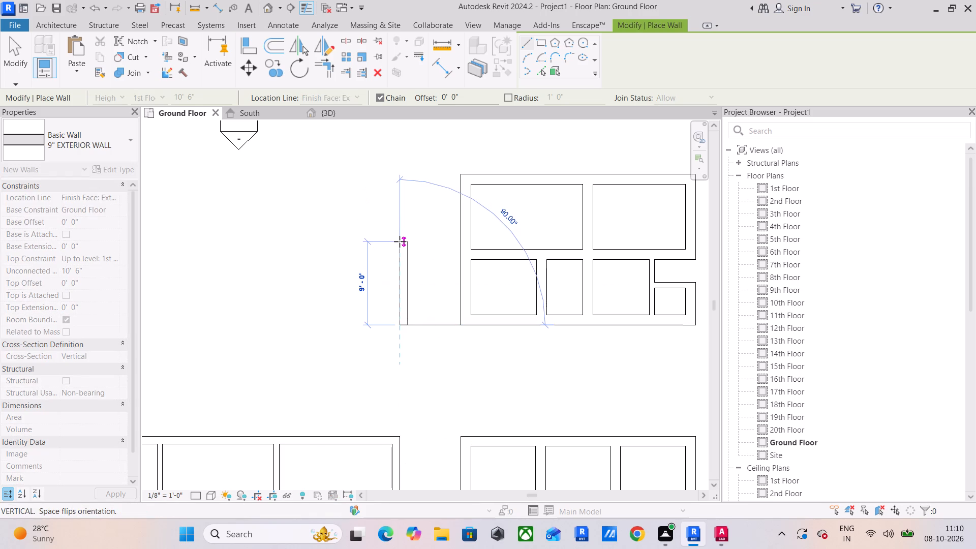
pyautogui.press('space')
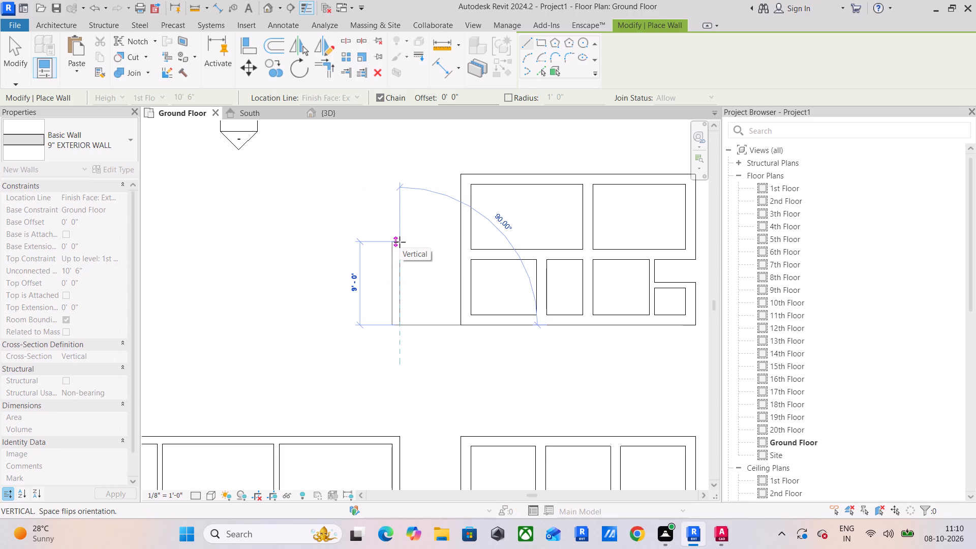
pyautogui.write("6'1")
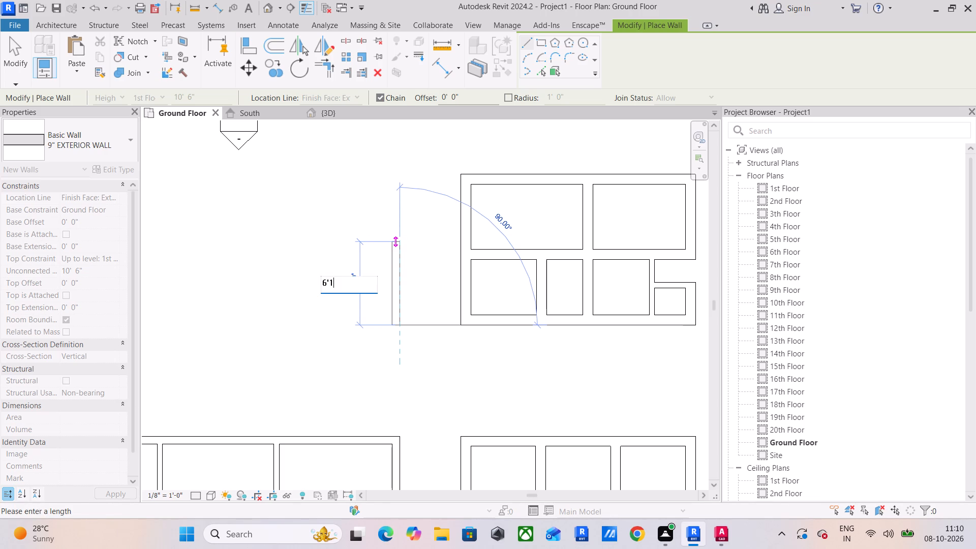
pyautogui.hotkey('shift', '"')
pyautogui.press('Return')
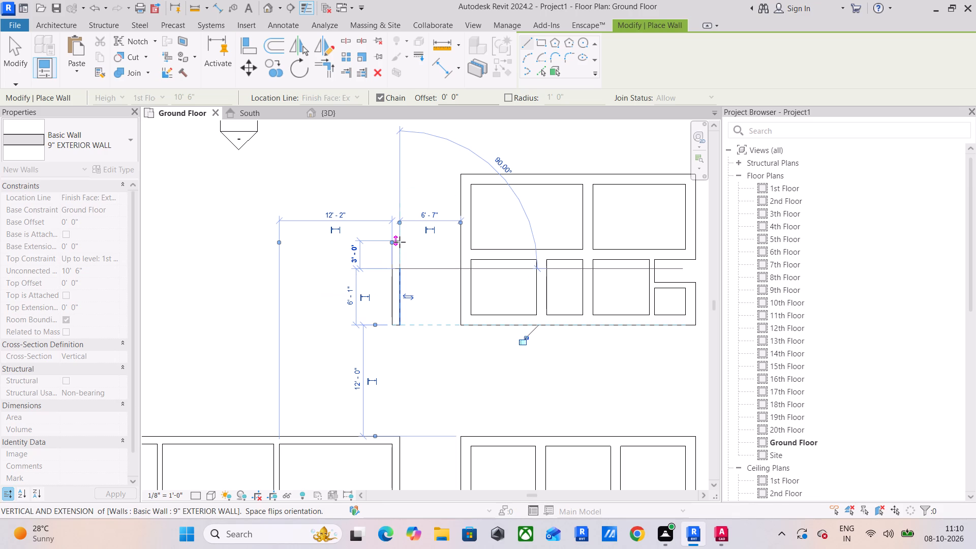
pyautogui.press('Escape')
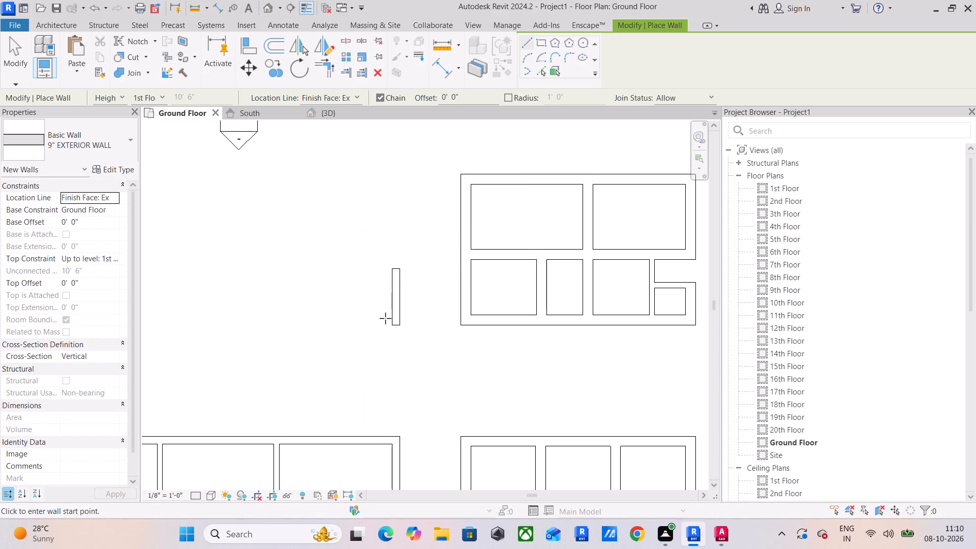
# Draw an 11' long 9" exterior wall westward from the 6' 1" wall's lower west corner, with its thickness on the north side.
pyautogui.click(389, 326)
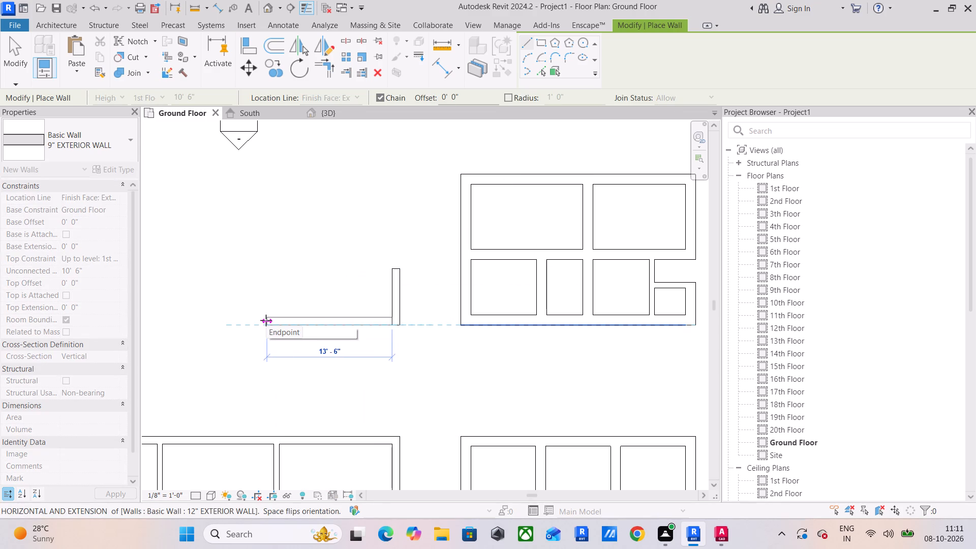
pyautogui.write("11'")
pyautogui.press('Return')
pyautogui.press('Escape')
pyautogui.press('Escape')
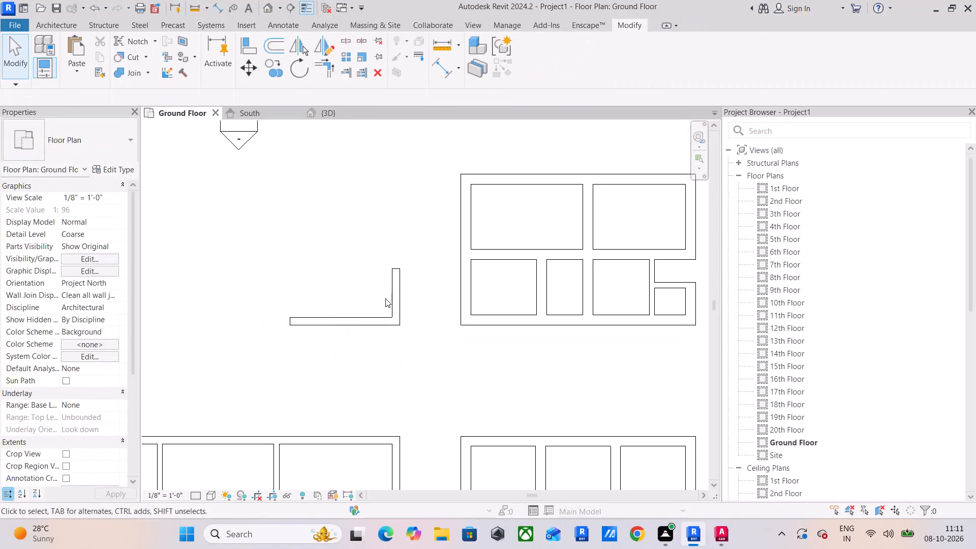
# Shorten the north-south 9" wall to 5' at its south end, and stretch it back to rejoin the 11' wall at the corner.
pyautogui.click(395, 296)
pyautogui.scroll(4, 386, 297)
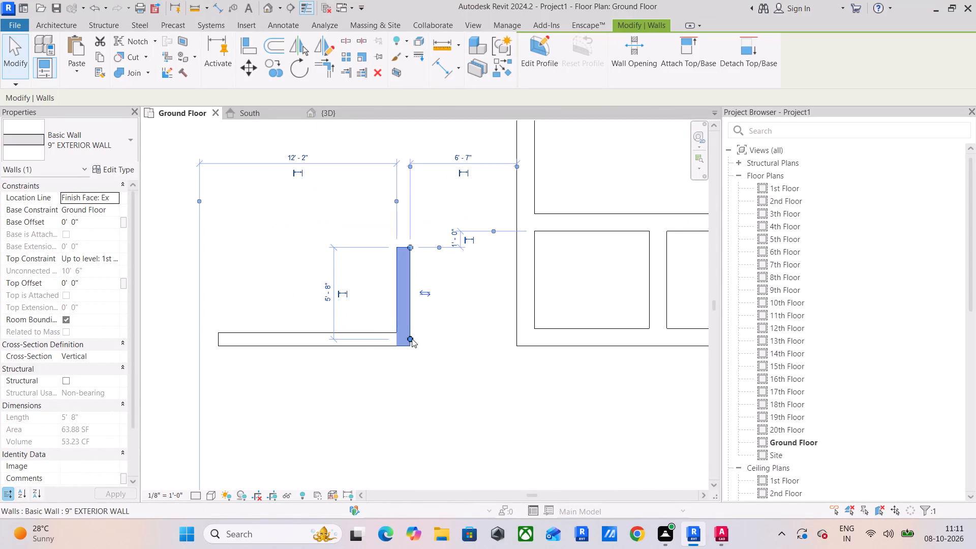
pyautogui.moveTo(412, 339); pyautogui.dragTo(409, 329)
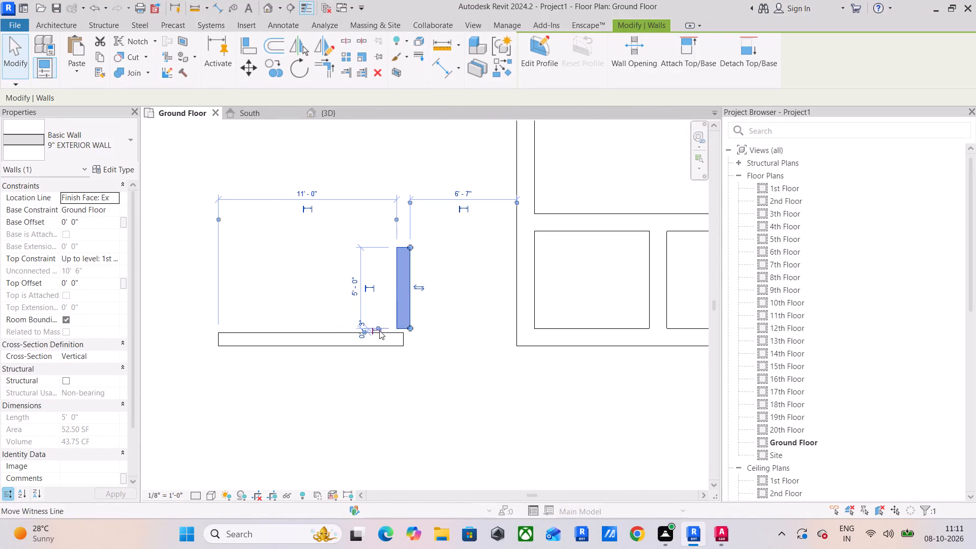
pyautogui.scroll(6, 421, 326)
pyautogui.moveTo(393, 334); pyautogui.dragTo(393, 341)
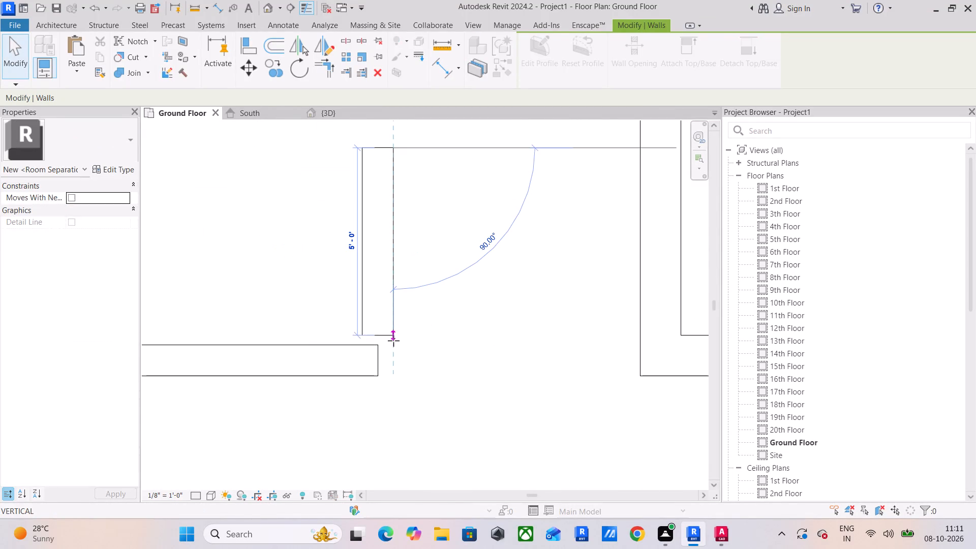
pyautogui.moveTo(393, 341); pyautogui.dragTo(393, 343)
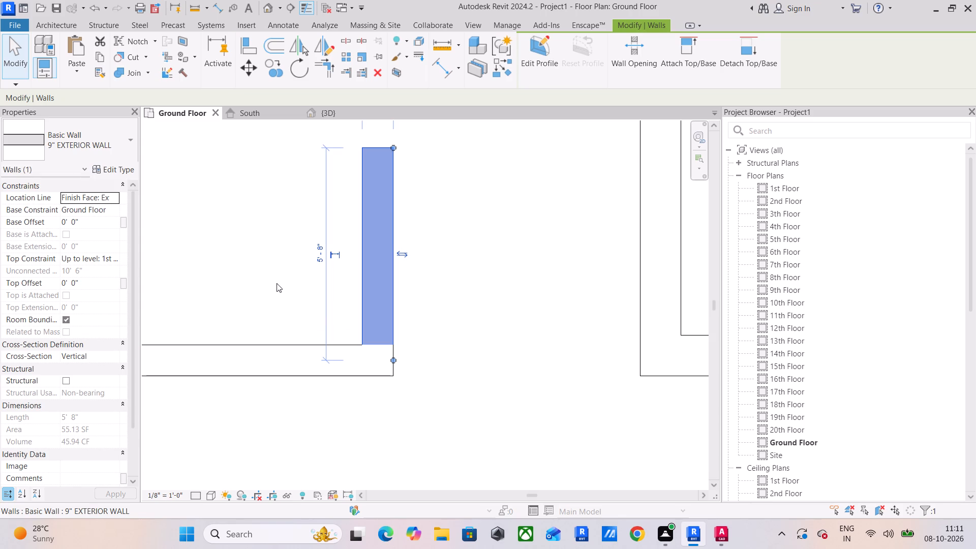
# Set the length of the north-south 9" exterior wall northwest of the north block to 6' 1".
pyautogui.click(320, 254)
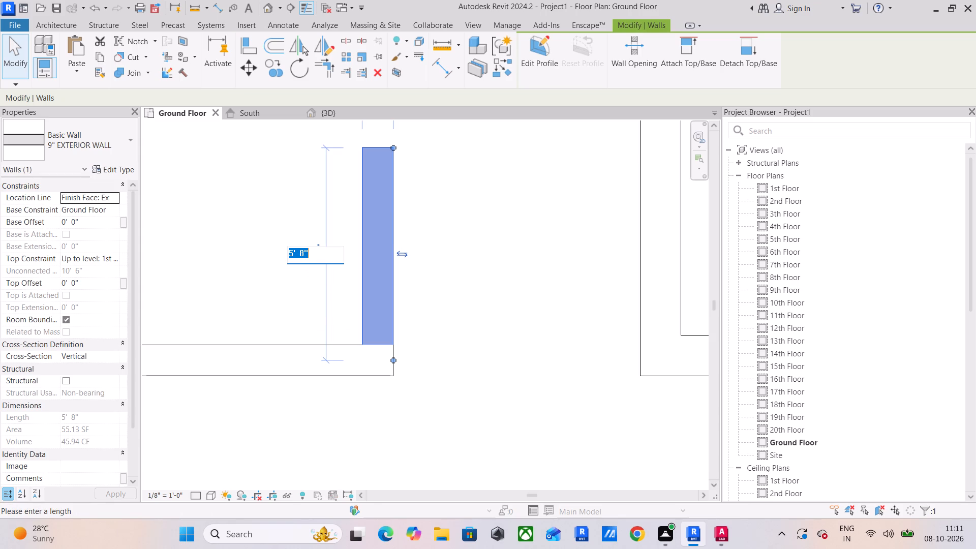
pyautogui.write('6\'1"')
pyautogui.press('Return')
pyautogui.scroll(1, 316, 257)
pyautogui.press('Escape')
pyautogui.scroll(-4, 323, 260)
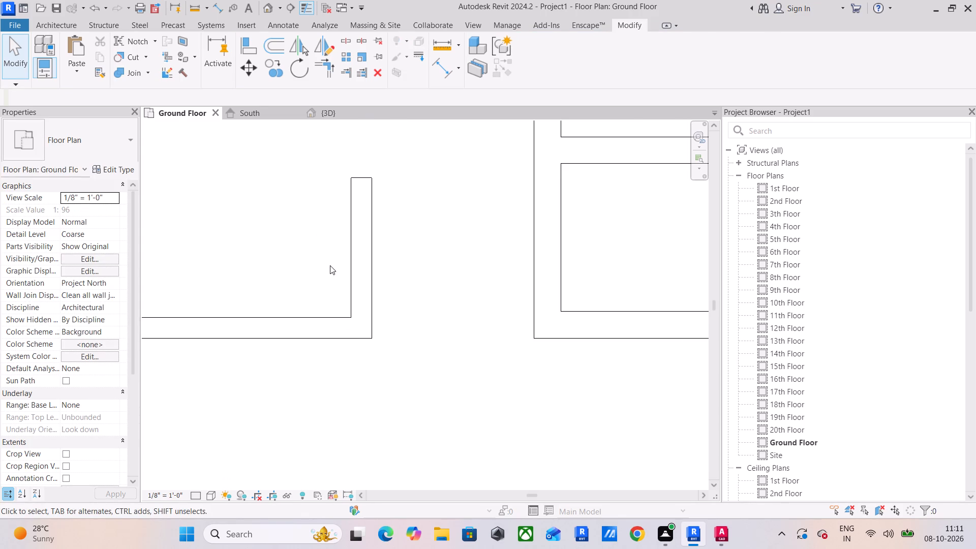
# Examine the wall spacing in the north room block, checking the middle, partition and west 12" exterior walls.
pyautogui.moveTo(390, 262); pyautogui.dragTo(382, 326, button='middle')
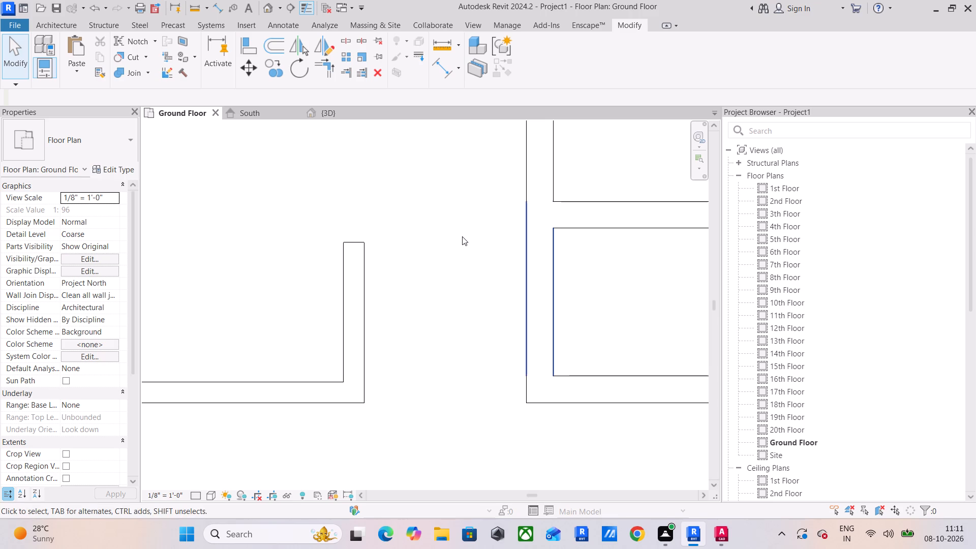
pyautogui.scroll(-3, 536, 259)
pyautogui.moveTo(563, 260); pyautogui.dragTo(544, 264, button='middle')
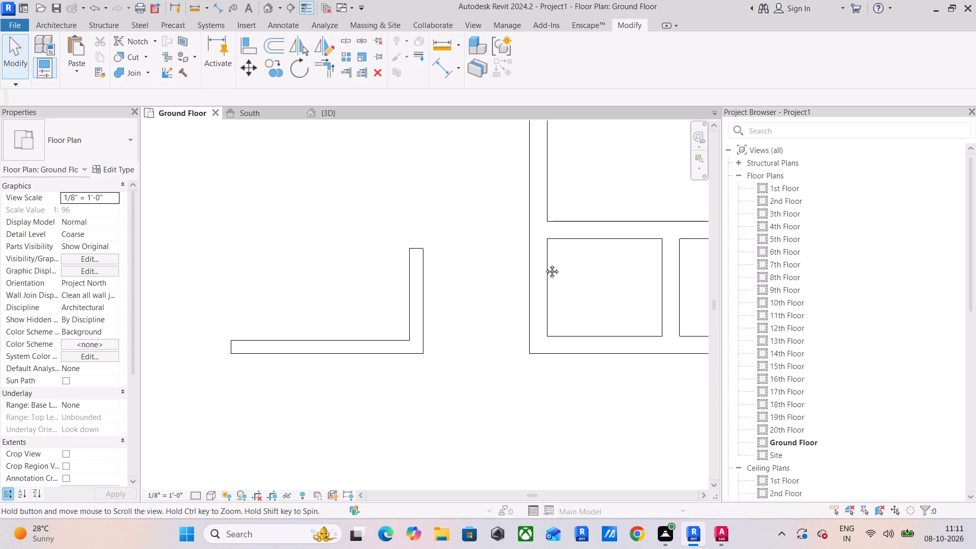
pyautogui.moveTo(544, 264); pyautogui.dragTo(363, 279, button='middle')
pyautogui.scroll(-3, 436, 253)
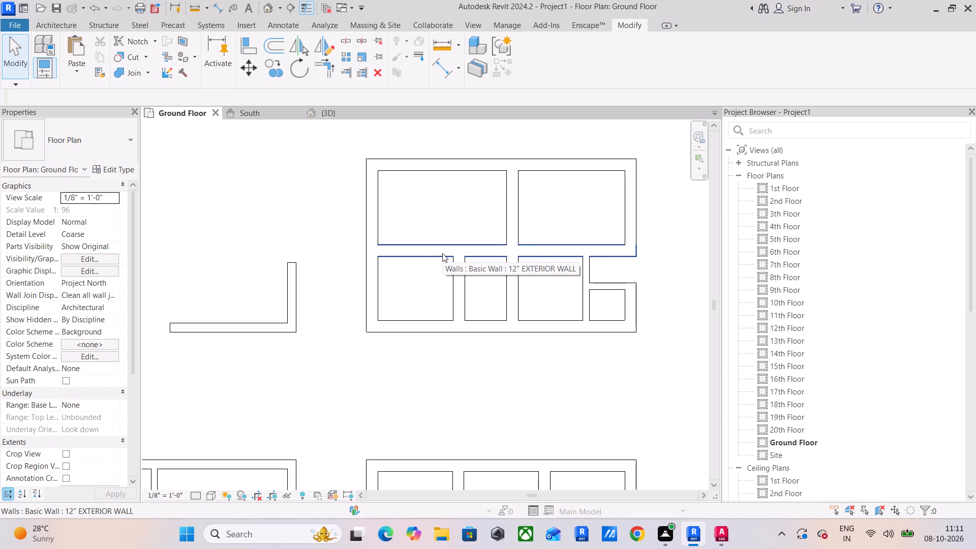
pyautogui.scroll(2, 437, 290)
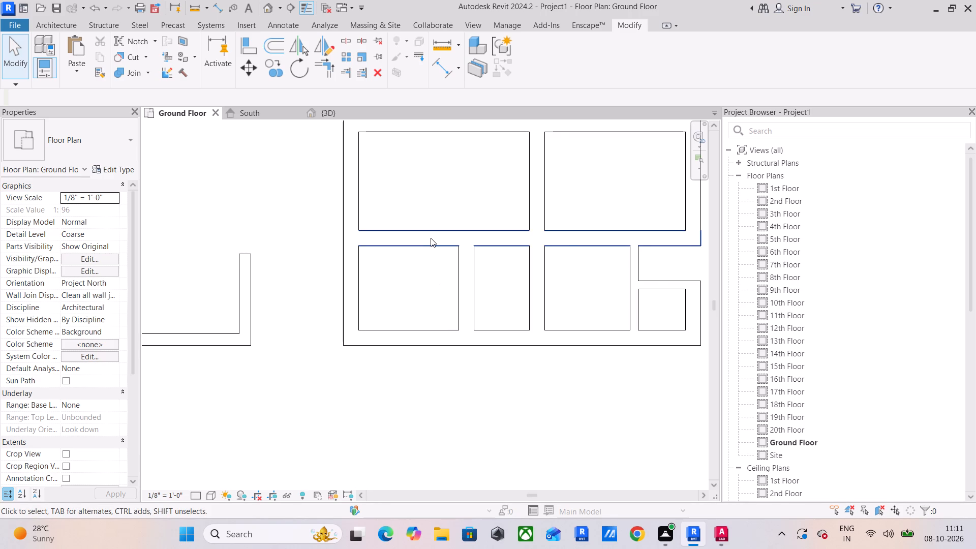
pyautogui.click(431, 238)
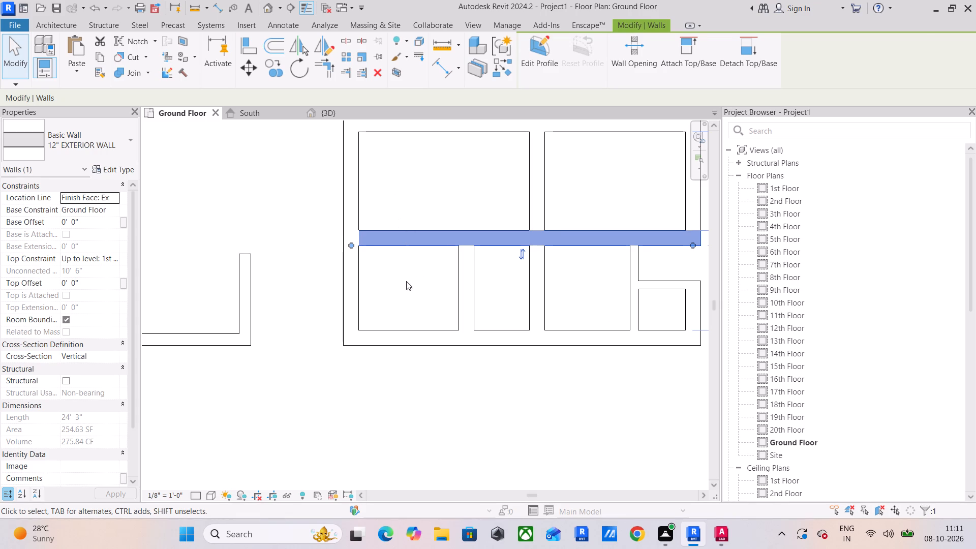
pyautogui.click(471, 285)
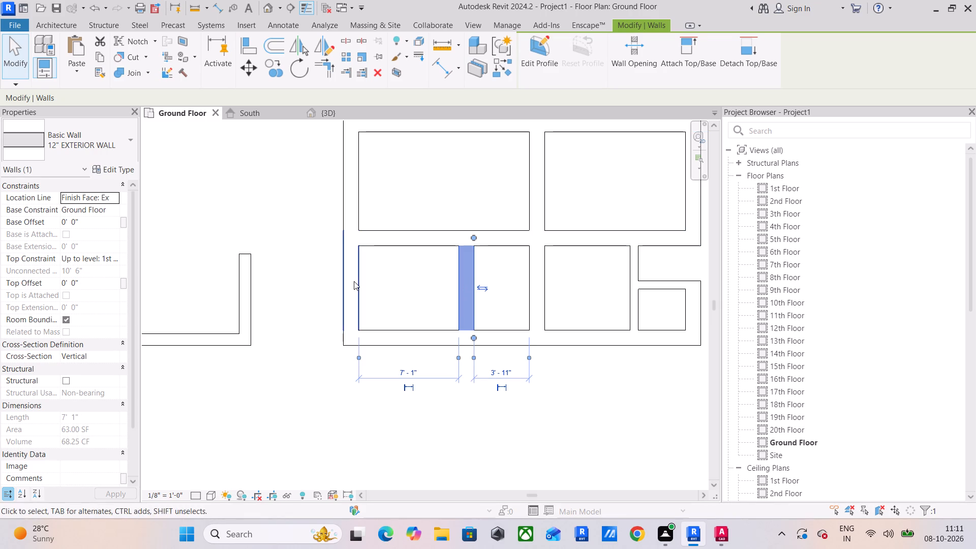
pyautogui.click(354, 281)
pyautogui.scroll(2, 405, 278)
pyautogui.moveTo(417, 291); pyautogui.dragTo(425, 310, button='middle')
pyautogui.scroll(-5, 425, 310)
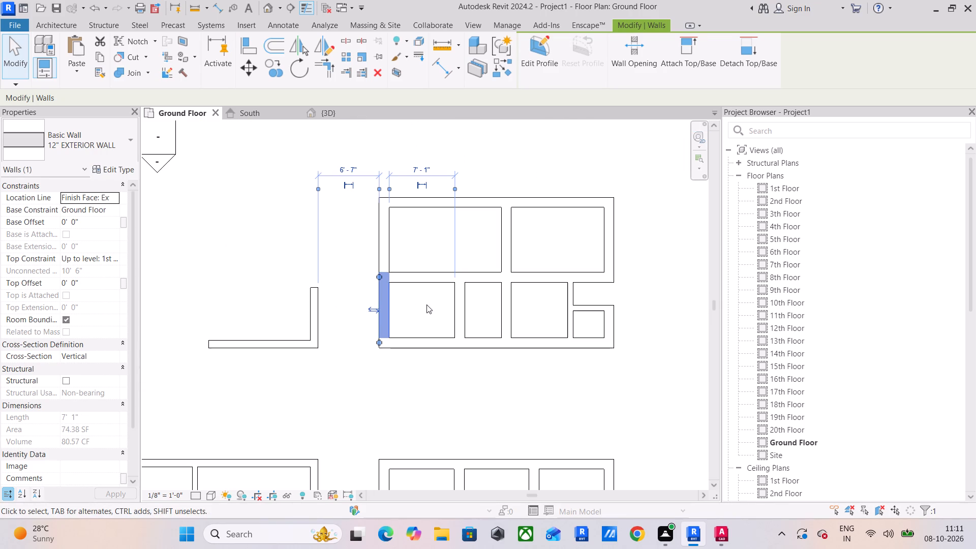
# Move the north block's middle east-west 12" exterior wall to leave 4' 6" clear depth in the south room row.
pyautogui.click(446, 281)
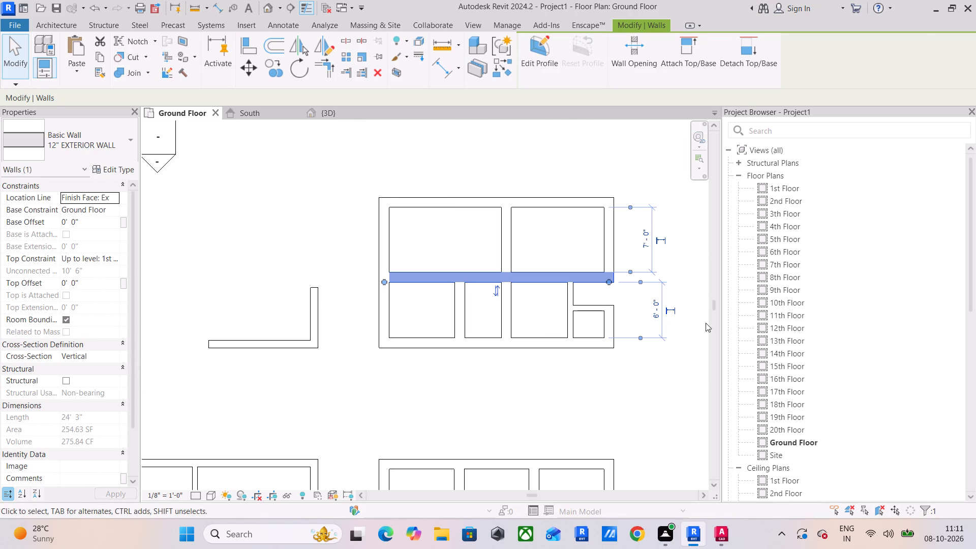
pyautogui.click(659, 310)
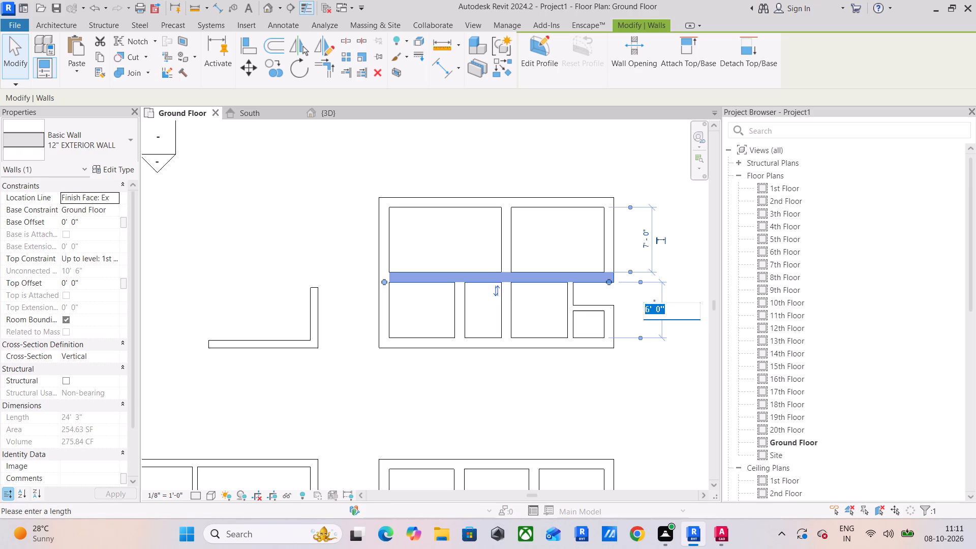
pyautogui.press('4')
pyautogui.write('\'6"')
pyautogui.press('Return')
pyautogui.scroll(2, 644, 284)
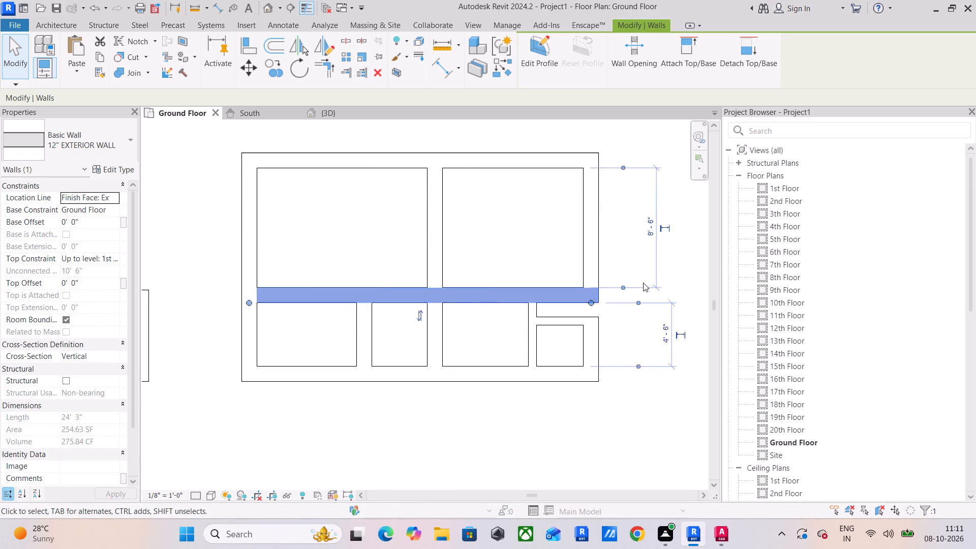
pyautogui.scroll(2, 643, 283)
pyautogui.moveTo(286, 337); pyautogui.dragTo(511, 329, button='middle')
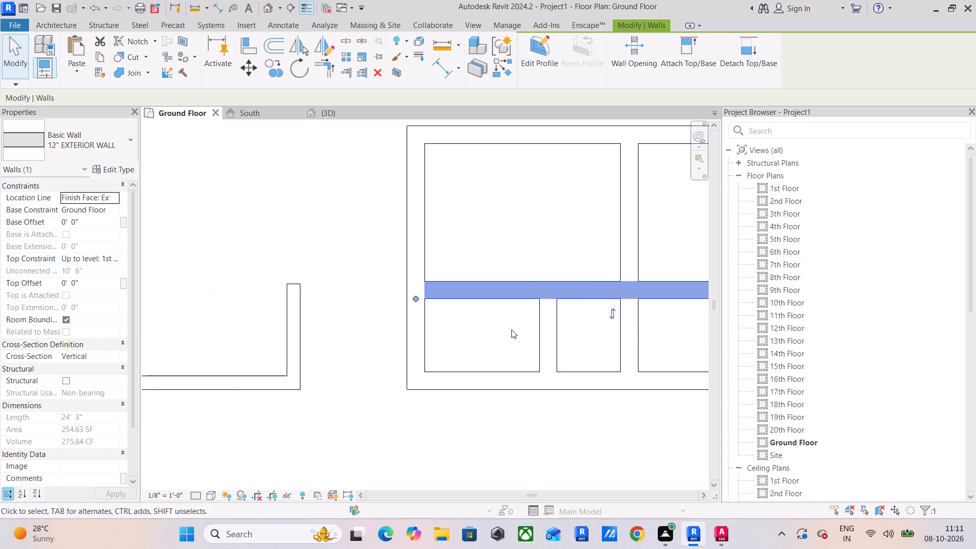
# Set the clear depth between the north block's middle 12" wall and its south wall to 4'.
pyautogui.scroll(-2, 511, 329)
pyautogui.moveTo(521, 327); pyautogui.dragTo(258, 310, button='middle')
pyautogui.click(536, 321)
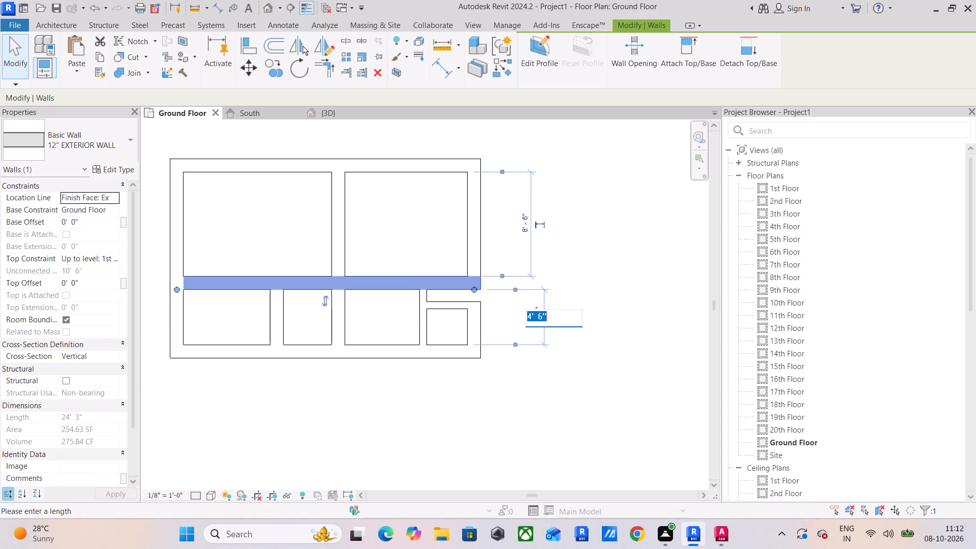
pyautogui.write("4'")
pyautogui.press('Return')
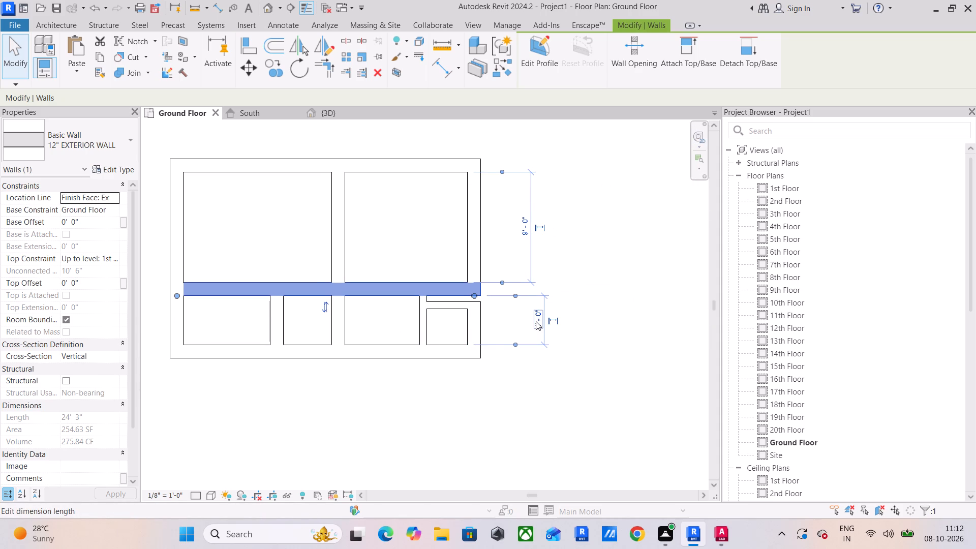
pyautogui.scroll(-3, 528, 324)
pyautogui.scroll(4, 445, 313)
pyautogui.click(619, 422)
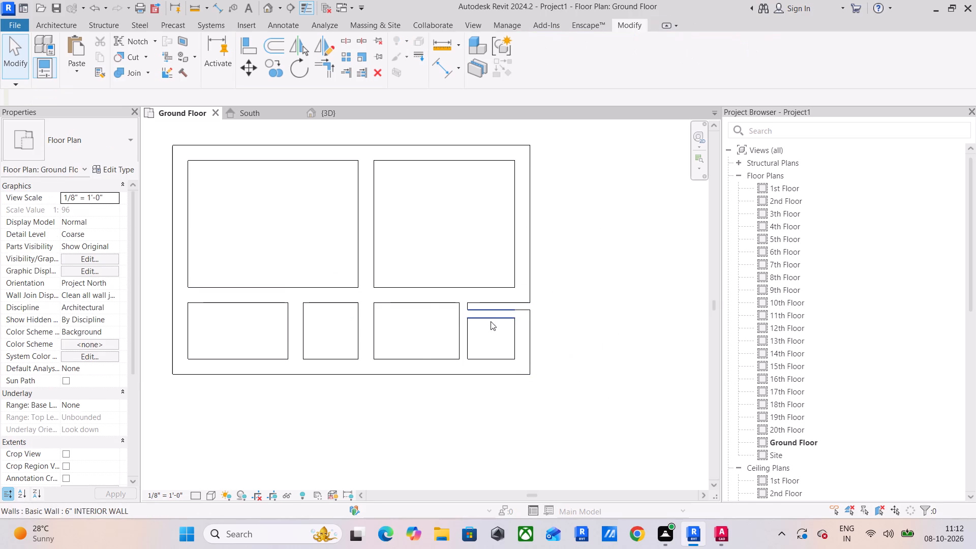
# Nudge the short east-west 6" interior wall in the block's southeast corner southward, leaving 1' 10" clear to the middle wall.
pyautogui.click(491, 314)
pyautogui.scroll(3, 491, 314)
pyautogui.press('Down')
pyautogui.press('Down')
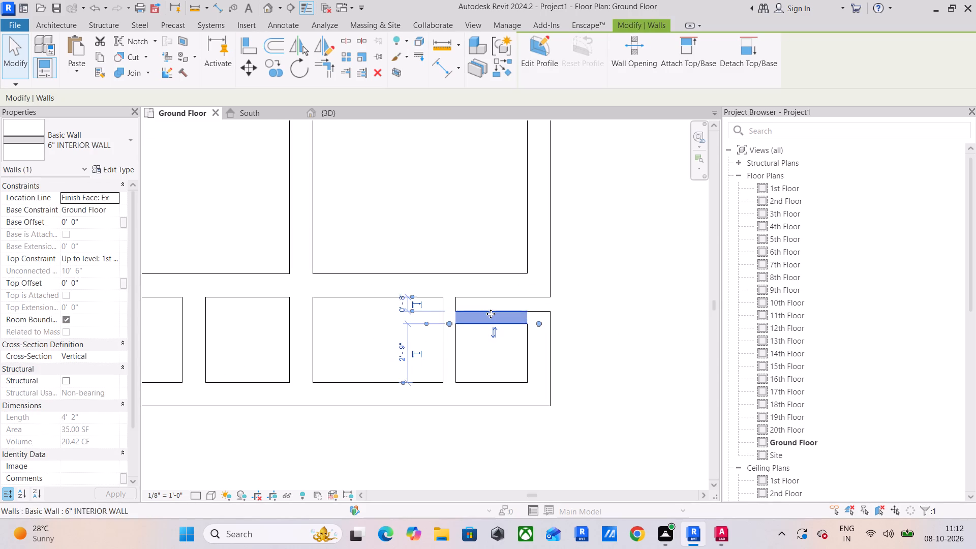
pyautogui.press('Down')
pyautogui.press('Down')
pyautogui.press('Down')
pyautogui.press('Down')
pyautogui.press('Down')
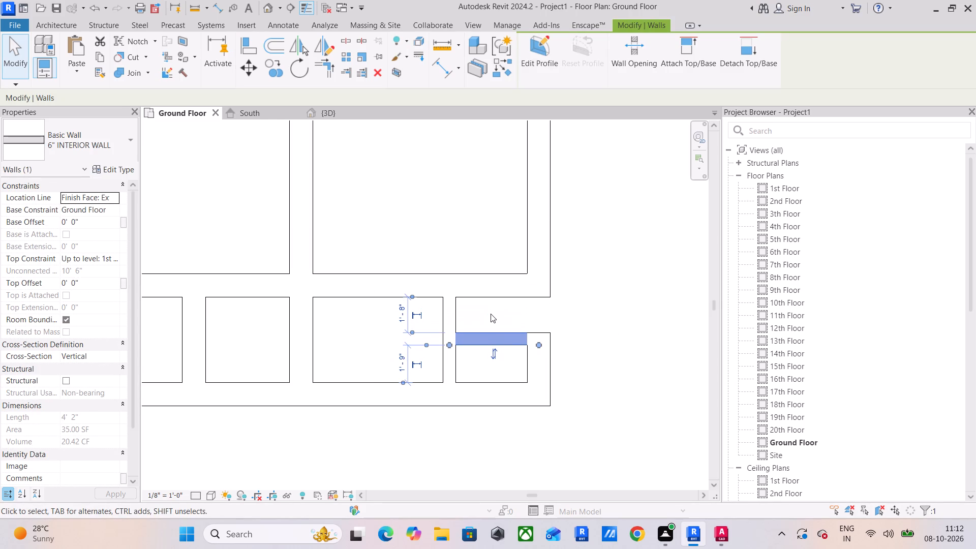
pyautogui.press('Down')
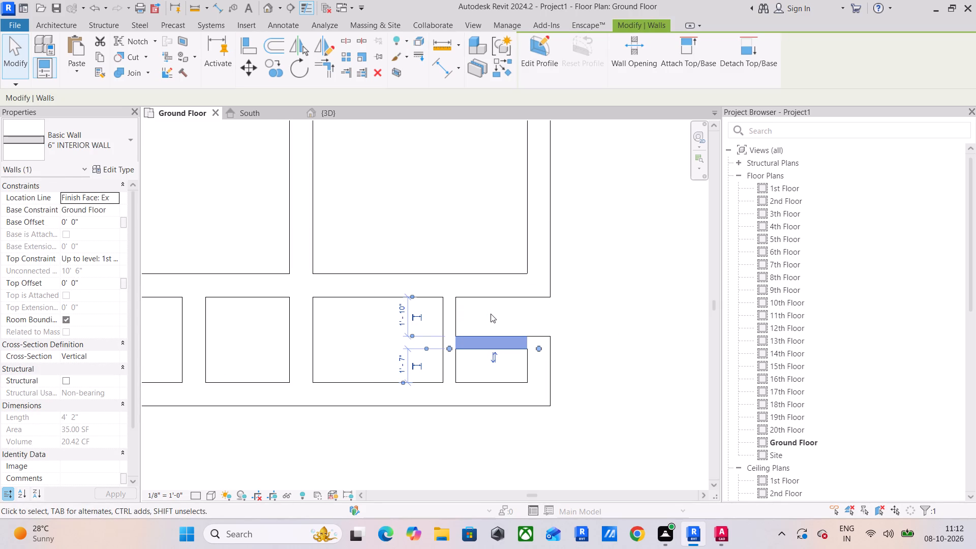
pyautogui.click(623, 312)
# Nudge the north-south 6" interior wall beside the block's southeast recess two increments westward.
pyautogui.scroll(-3, 556, 316)
pyautogui.moveTo(561, 315); pyautogui.dragTo(674, 280, button='middle')
pyautogui.scroll(-2, 619, 304)
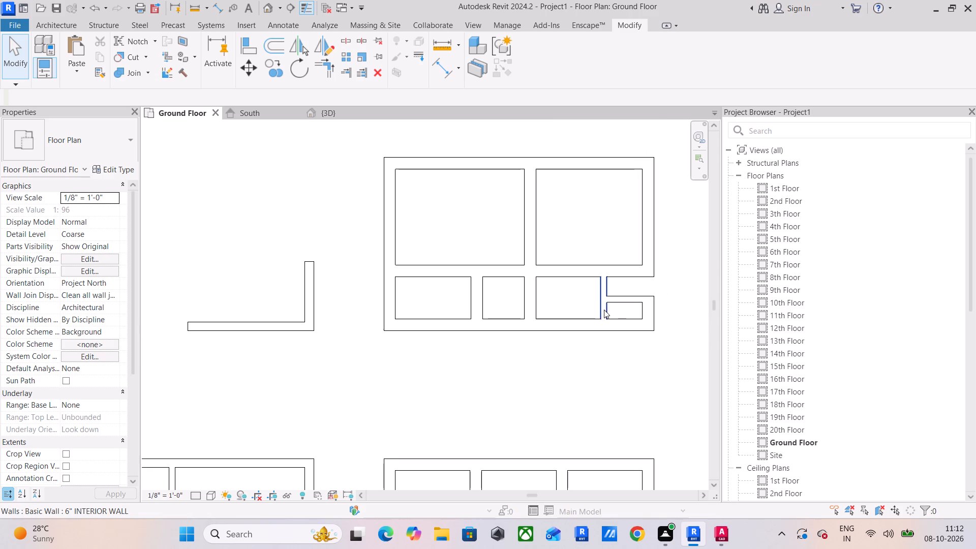
pyautogui.click(601, 310)
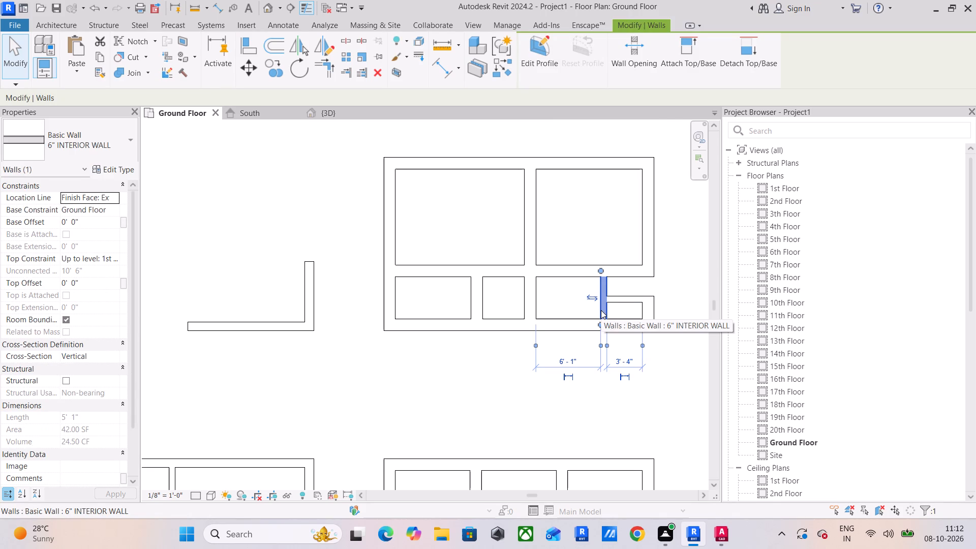
pyautogui.press('Left')
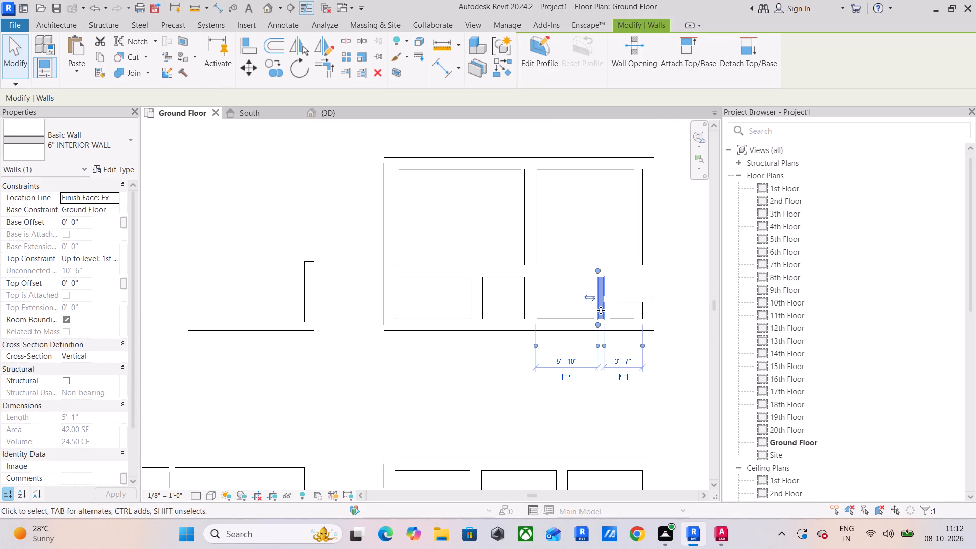
pyautogui.press('Left')
pyautogui.click(379, 398)
# Start a new wall using the 6" INTERIOR WALL type.
pyautogui.scroll(-3, 419, 365)
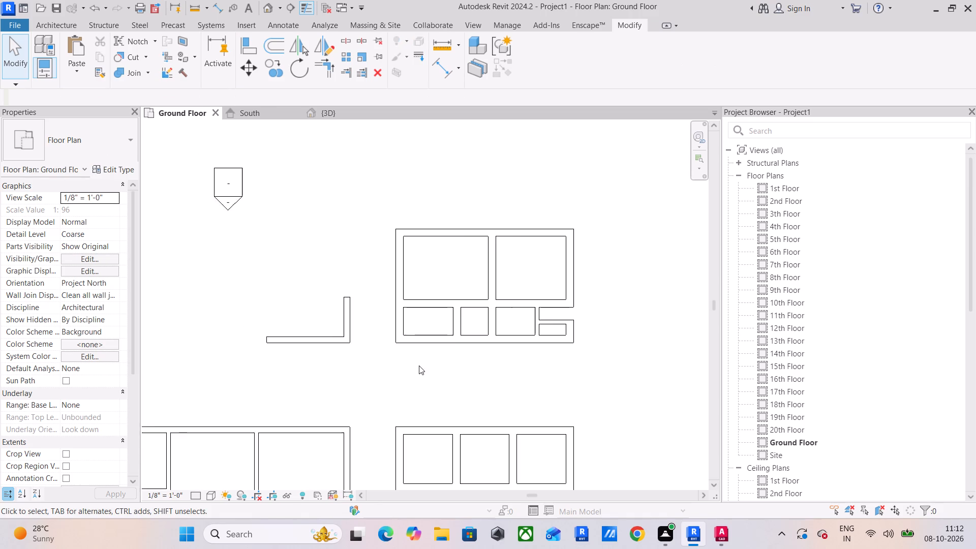
pyautogui.moveTo(416, 368); pyautogui.dragTo(456, 362, button='middle')
pyautogui.scroll(3, 307, 325)
pyautogui.scroll(-2, 346, 326)
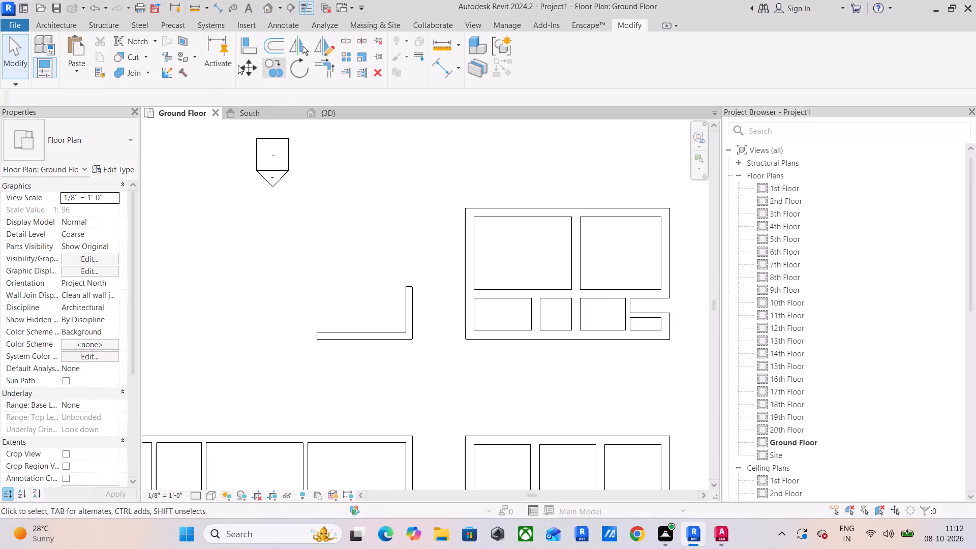
pyautogui.click(57, 19)
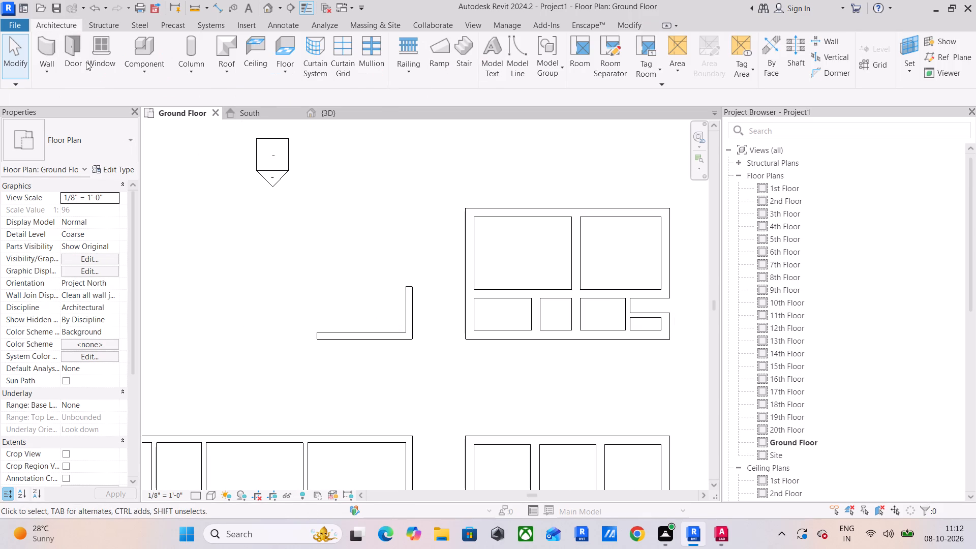
pyautogui.click(46, 46)
pyautogui.click(74, 139)
pyautogui.scroll(2, 78, 174)
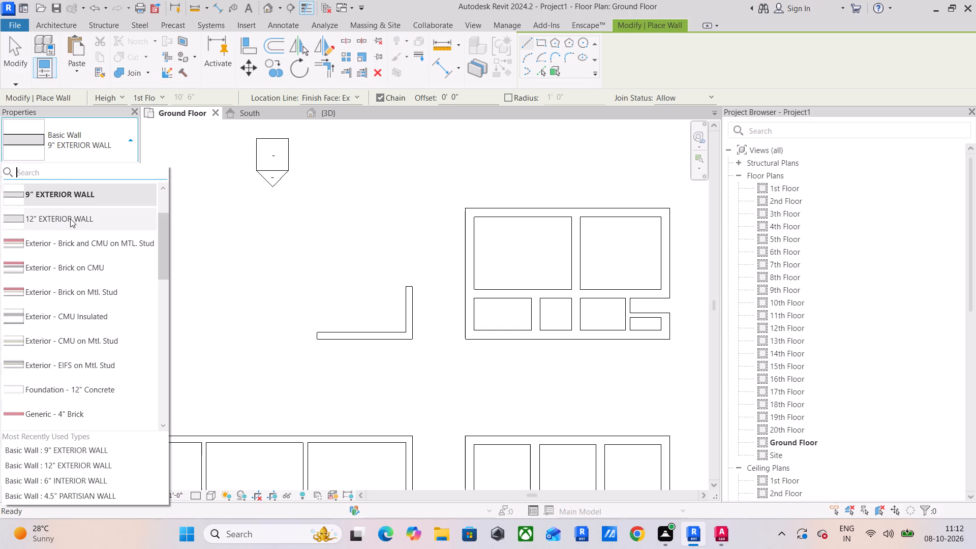
pyautogui.scroll(1, 70, 220)
pyautogui.click(73, 231)
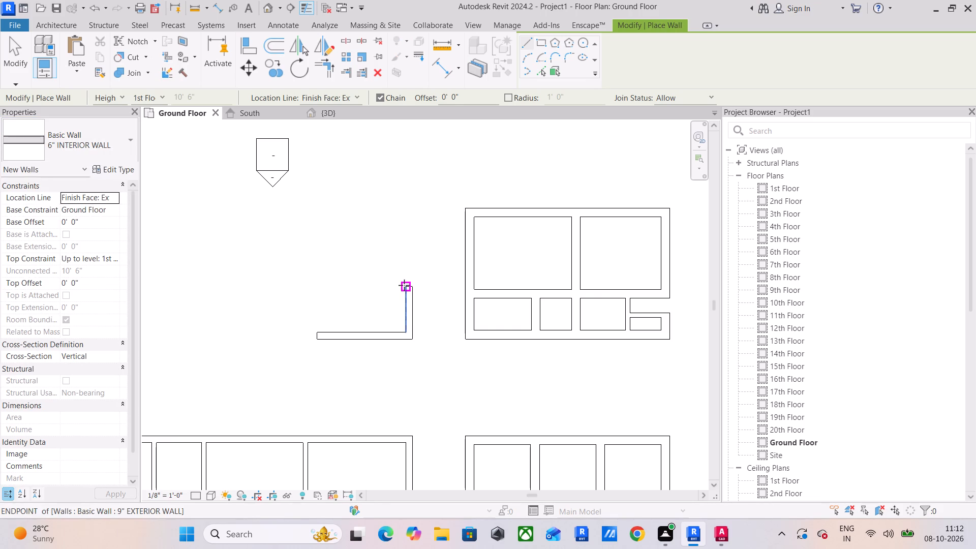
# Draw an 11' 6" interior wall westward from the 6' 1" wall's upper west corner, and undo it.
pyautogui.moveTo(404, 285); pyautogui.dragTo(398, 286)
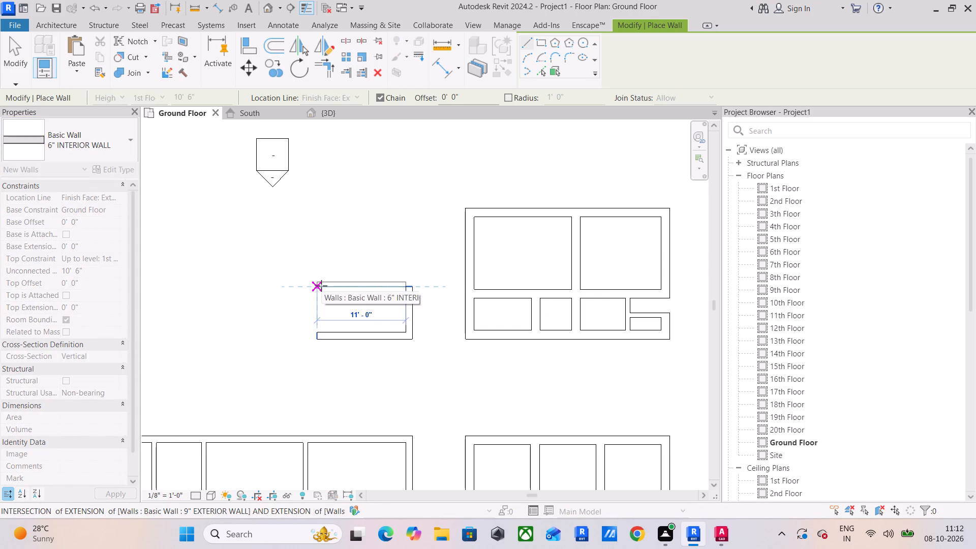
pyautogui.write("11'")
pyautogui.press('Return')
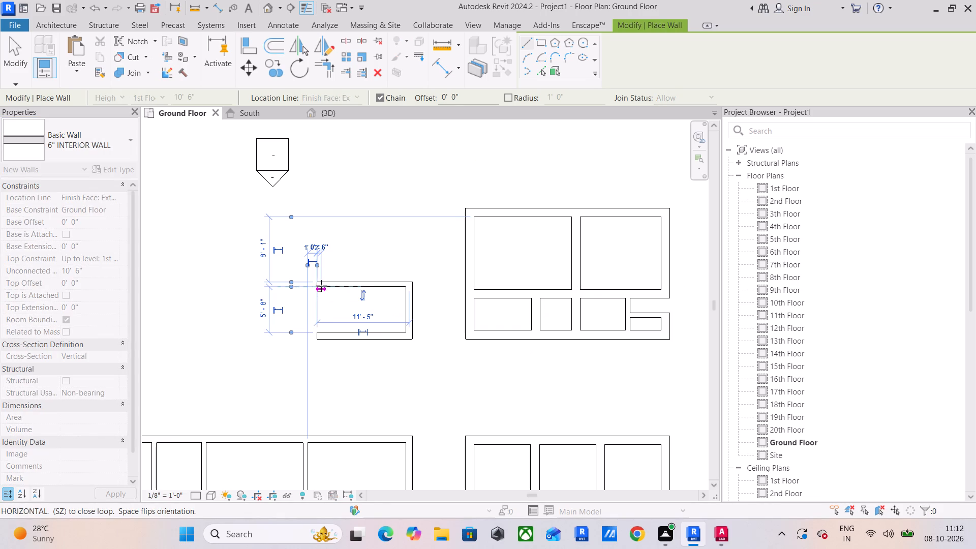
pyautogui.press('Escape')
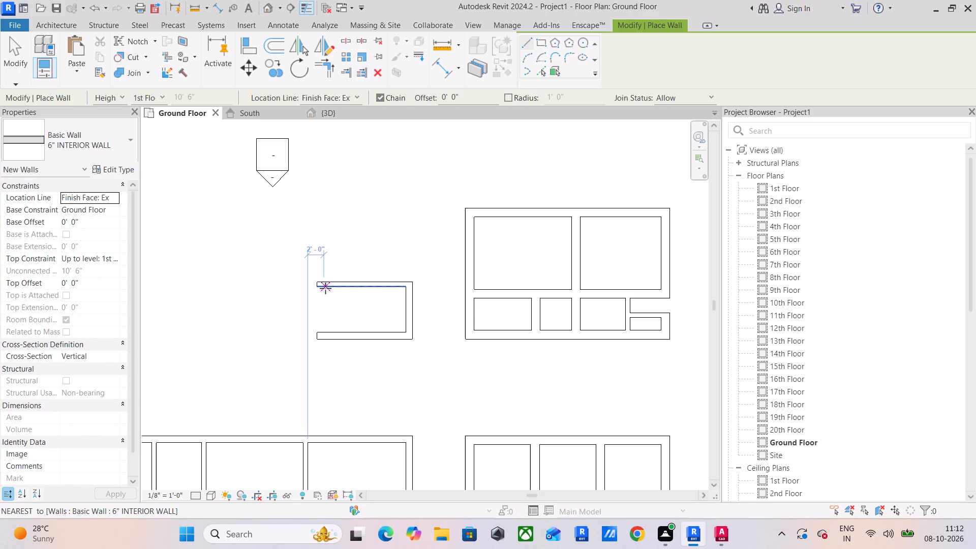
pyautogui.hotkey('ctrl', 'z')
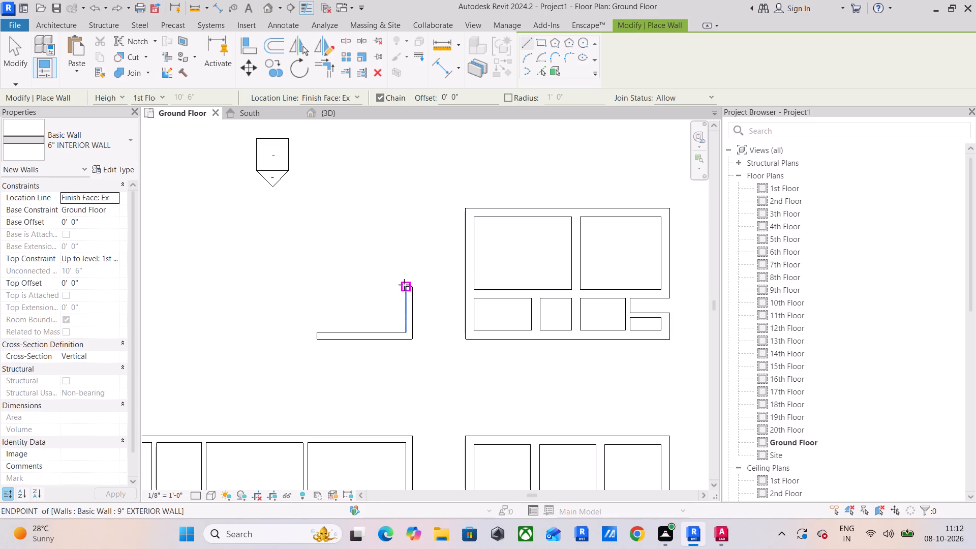
# Draw a 13' long 6" interior wall westward from the 6' 1" wall's upper west corner, with its thickness on the north side.
pyautogui.click(404, 285)
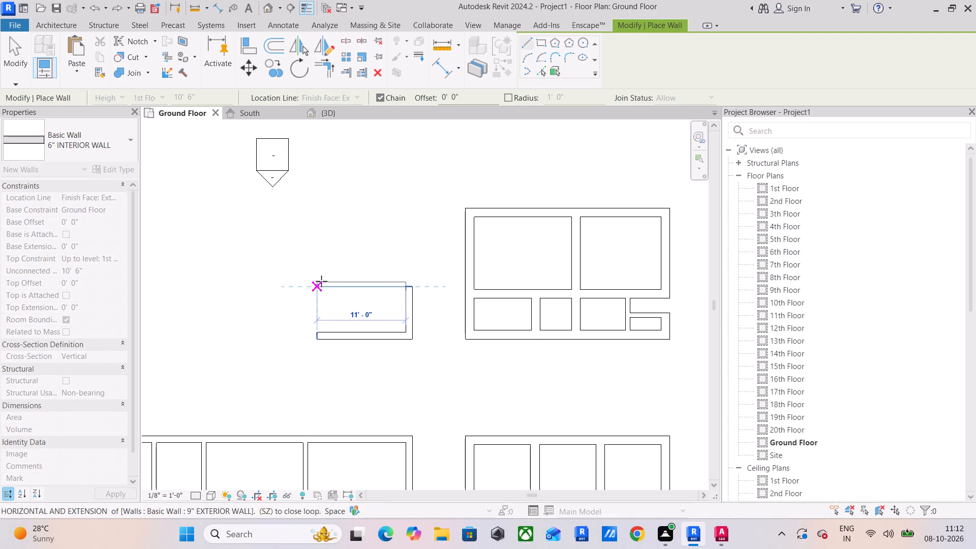
pyautogui.write("13'")
pyautogui.press('Return')
pyautogui.press('Escape')
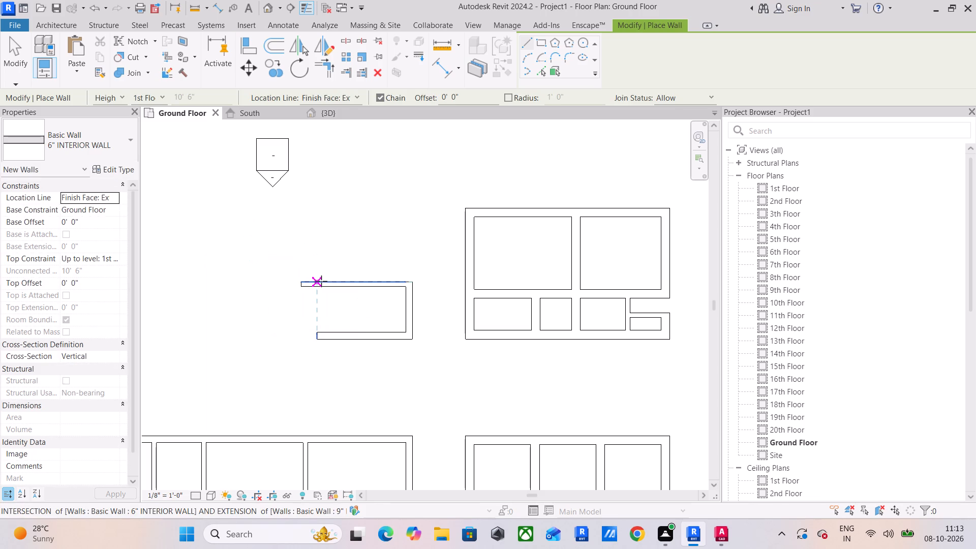
pyautogui.scroll(4, 295, 284)
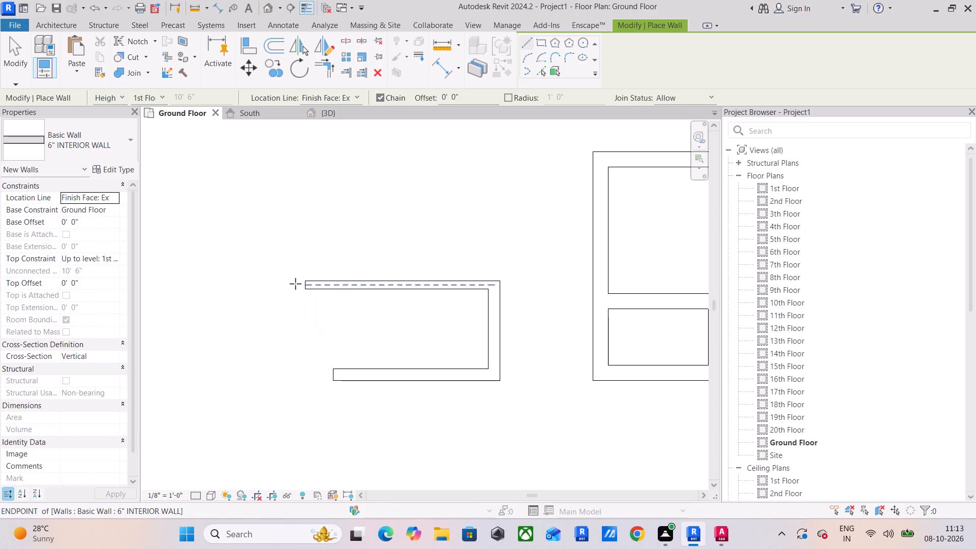
# Draw a 6' 6" long 6" interior wall southward from the 13' wall's west end, ending in line with the south wall's outer face.
pyautogui.click(303, 288)
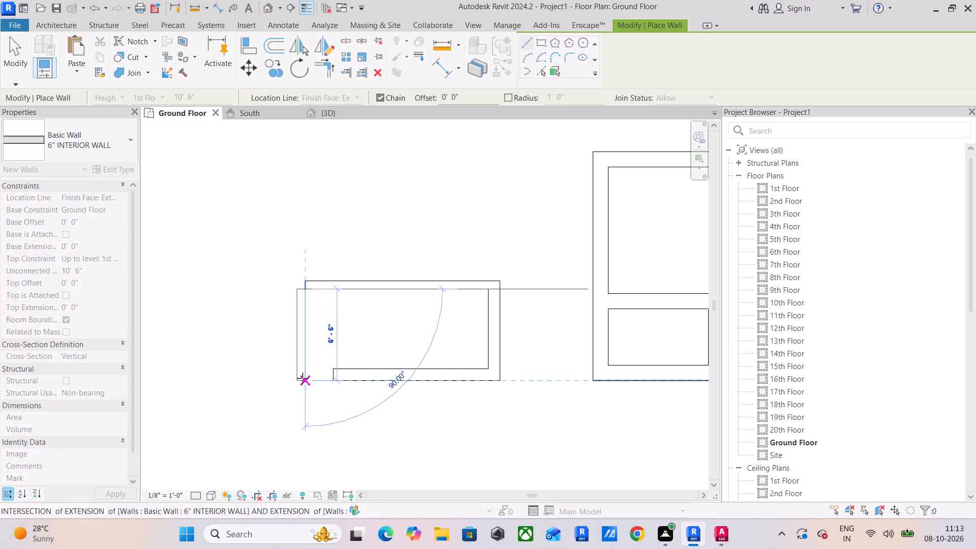
pyautogui.click(302, 378)
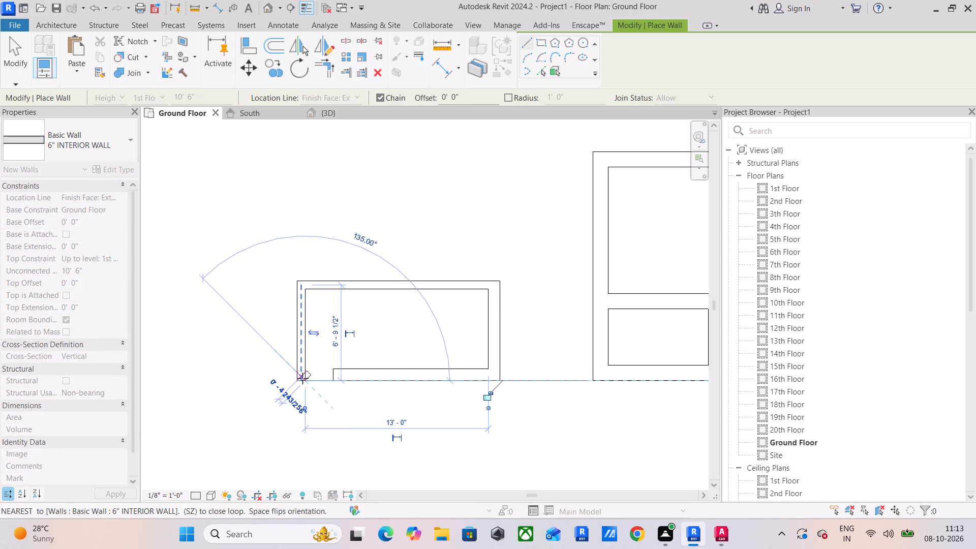
pyautogui.press('Escape')
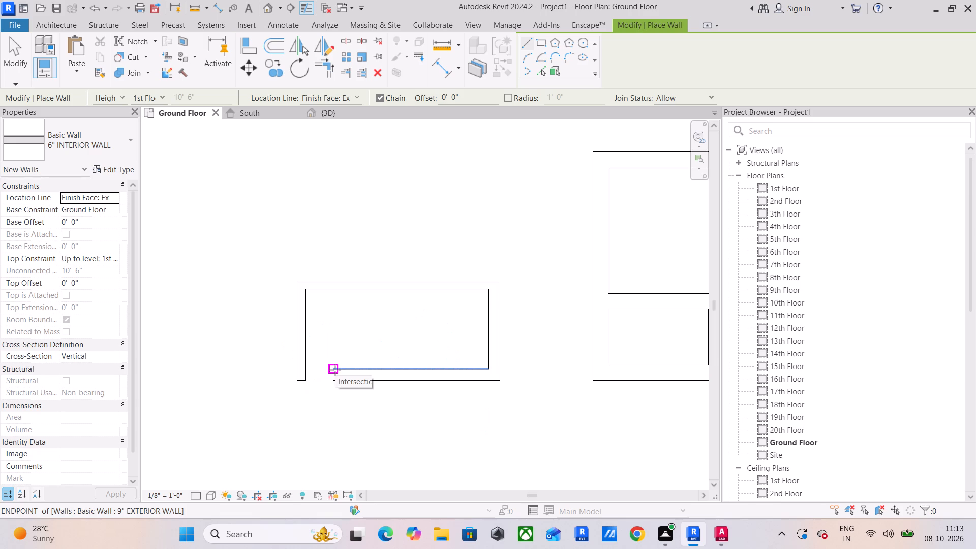
# Draw a 6" interior wall from the 9" south wall's inner west corner north to the north wall, with its thickness on the west side.
pyautogui.click(335, 370)
pyautogui.press('space')
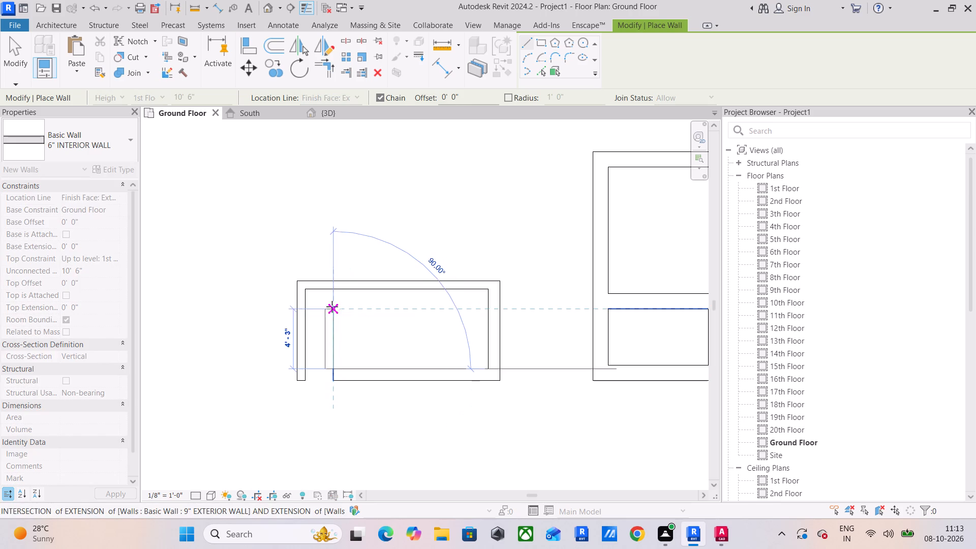
pyautogui.click(332, 292)
pyautogui.press('Escape')
pyautogui.scroll(4, 331, 377)
pyautogui.press('Escape')
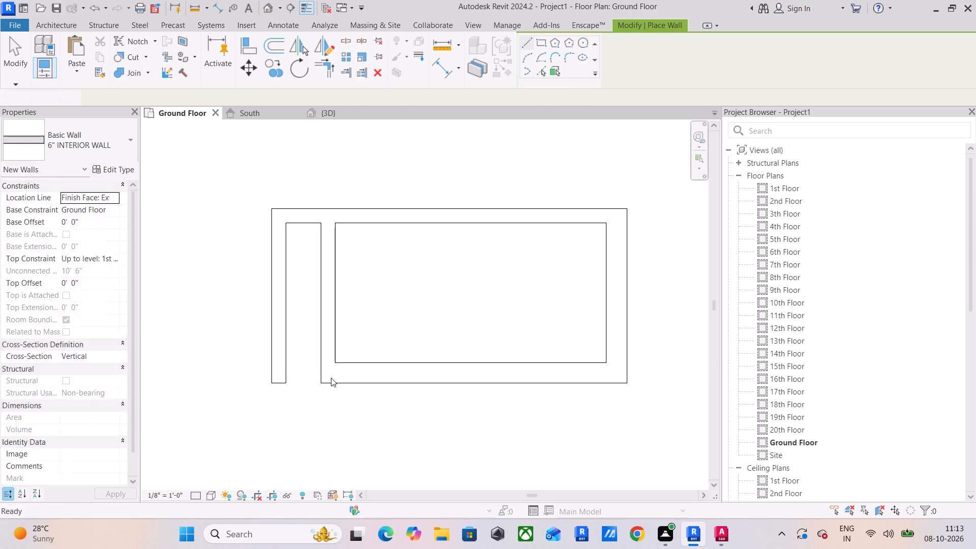
# Extend the 9" south wall's west end to the new west wall to close the narrow space.
pyautogui.click(333, 378)
pyautogui.moveTo(325, 384); pyautogui.dragTo(289, 381)
pyautogui.press('Escape')
# Examine the existing room layouts south and east of the new northwest room.
pyautogui.scroll(-5, 294, 394)
pyautogui.moveTo(311, 397); pyautogui.dragTo(334, 373, button='middle')
pyautogui.scroll(-3, 335, 373)
pyautogui.moveTo(340, 373); pyautogui.dragTo(344, 320, button='middle')
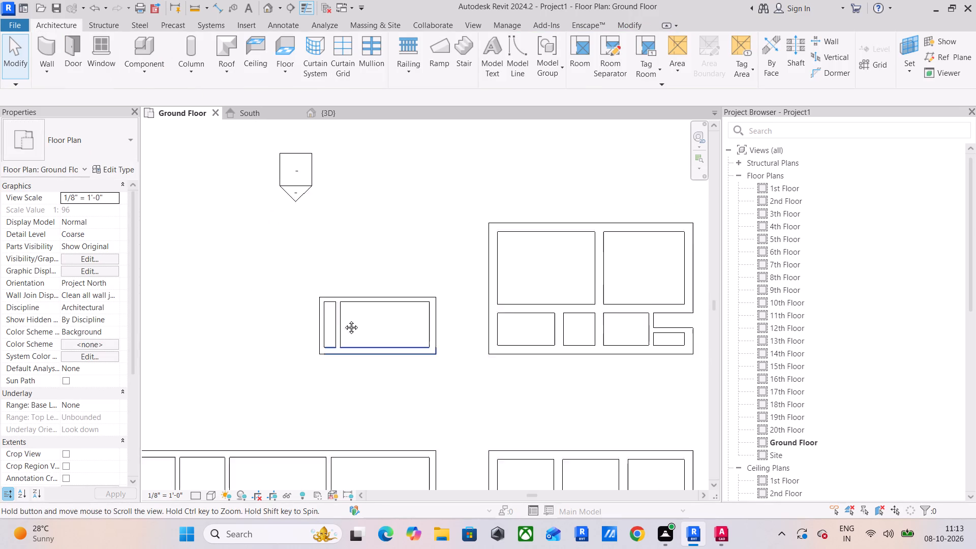
pyautogui.moveTo(344, 320); pyautogui.dragTo(344, 236, button='middle')
pyautogui.scroll(-3, 344, 308)
pyautogui.moveTo(347, 372); pyautogui.dragTo(317, 219, button='middle')
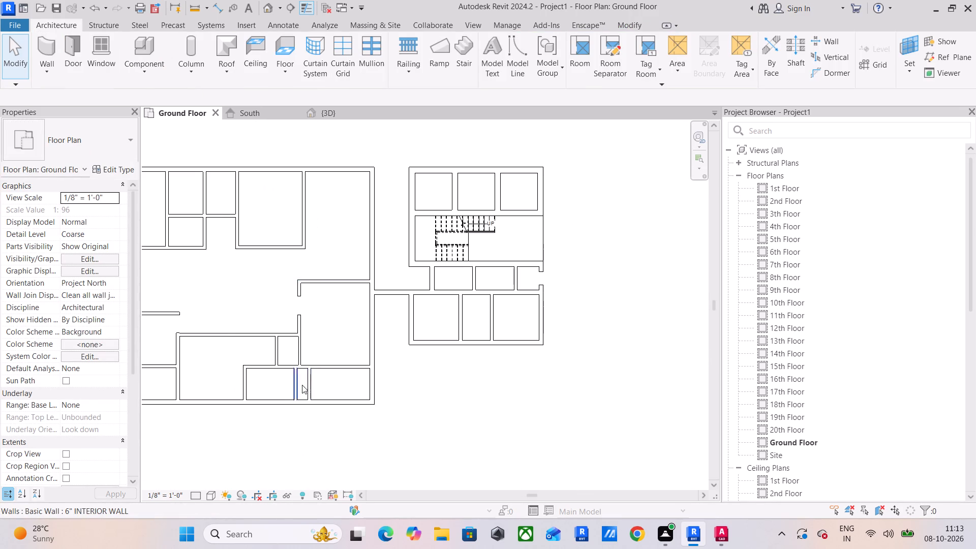
pyautogui.scroll(4, 301, 384)
pyautogui.scroll(-5, 301, 384)
pyautogui.moveTo(304, 397); pyautogui.dragTo(313, 489, button='middle')
pyautogui.scroll(-1, 305, 267)
pyautogui.moveTo(309, 281); pyautogui.dragTo(311, 307, button='middle')
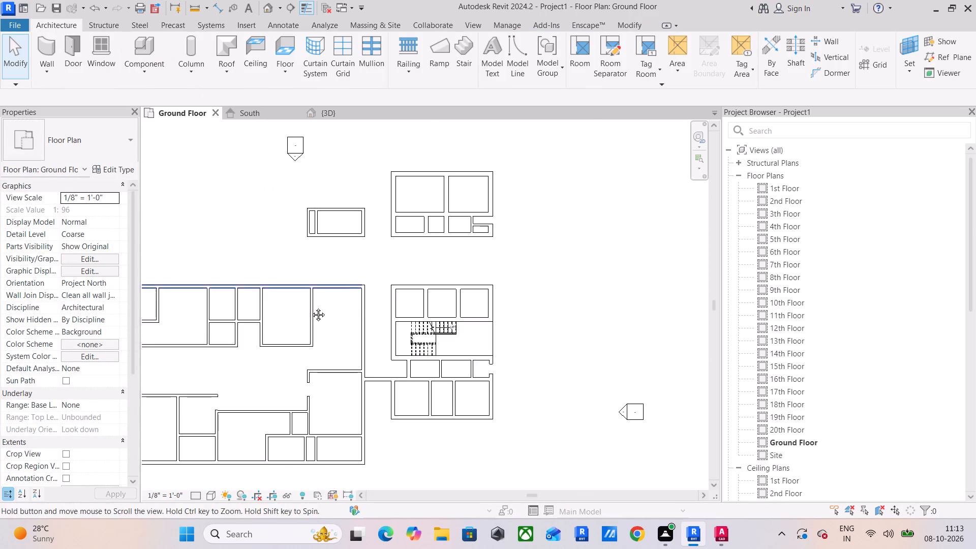
pyautogui.moveTo(311, 307); pyautogui.dragTo(308, 401, button='middle')
pyautogui.scroll(7, 320, 340)
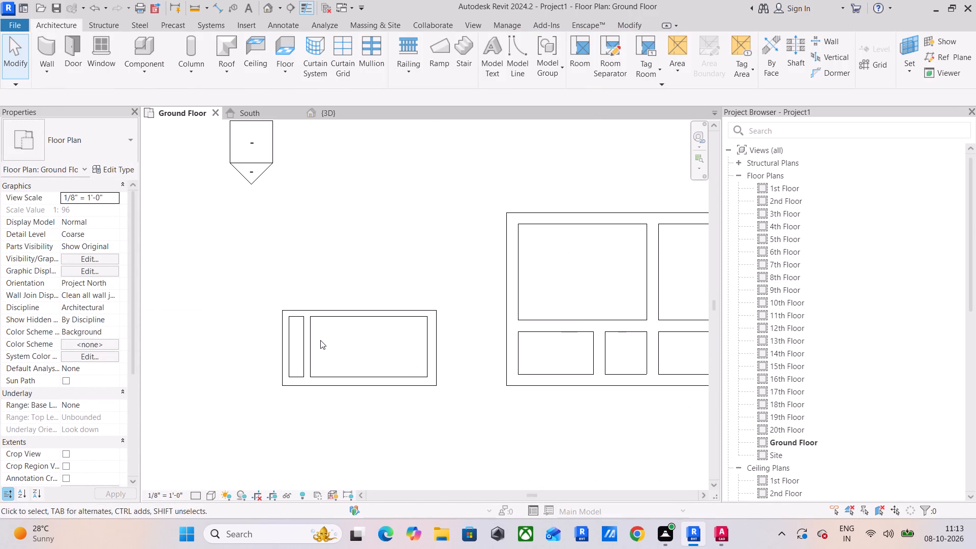
pyautogui.scroll(3, 268, 324)
pyautogui.moveTo(268, 324); pyautogui.dragTo(268, 358, button='middle')
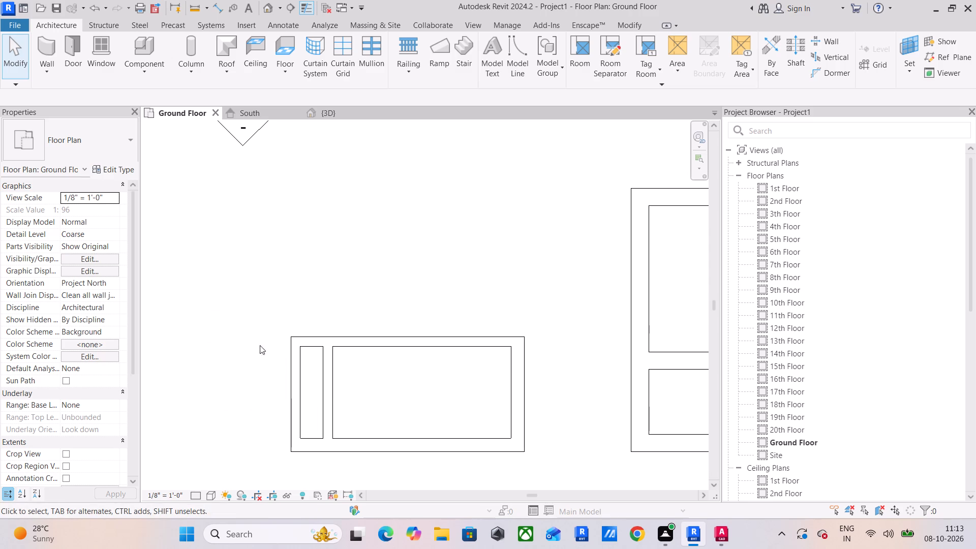
# Draw a 5' 5" long 4.5" PARTISIAN WALL northward from the room's north wall, in line with the west wall's inner face, thickness on the west.
pyautogui.click(45, 40)
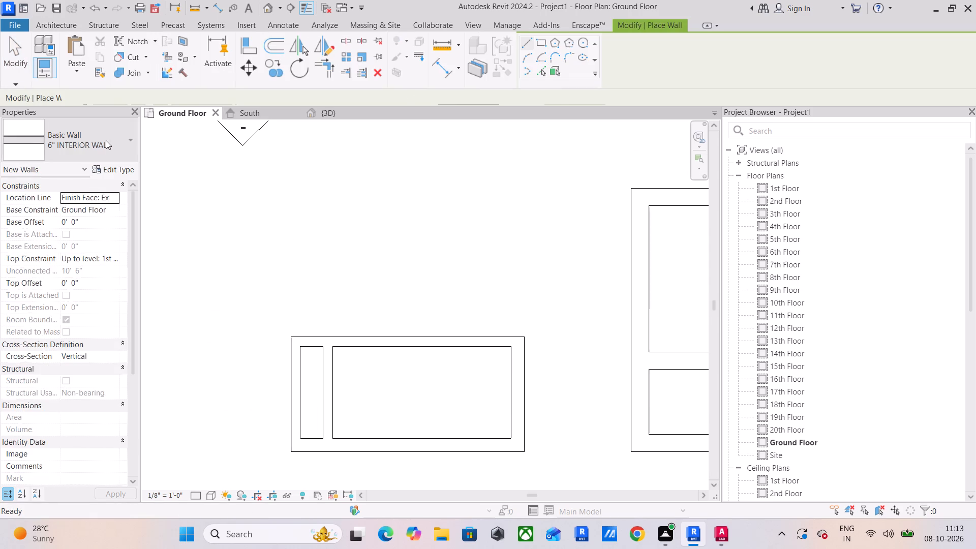
pyautogui.click(108, 145)
pyautogui.scroll(2, 96, 233)
pyautogui.click(89, 211)
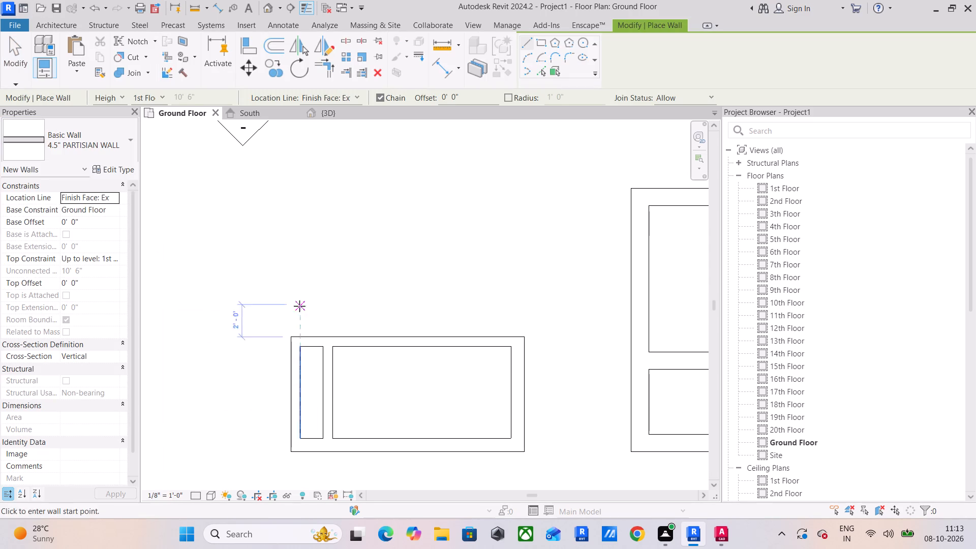
pyautogui.scroll(5, 290, 340)
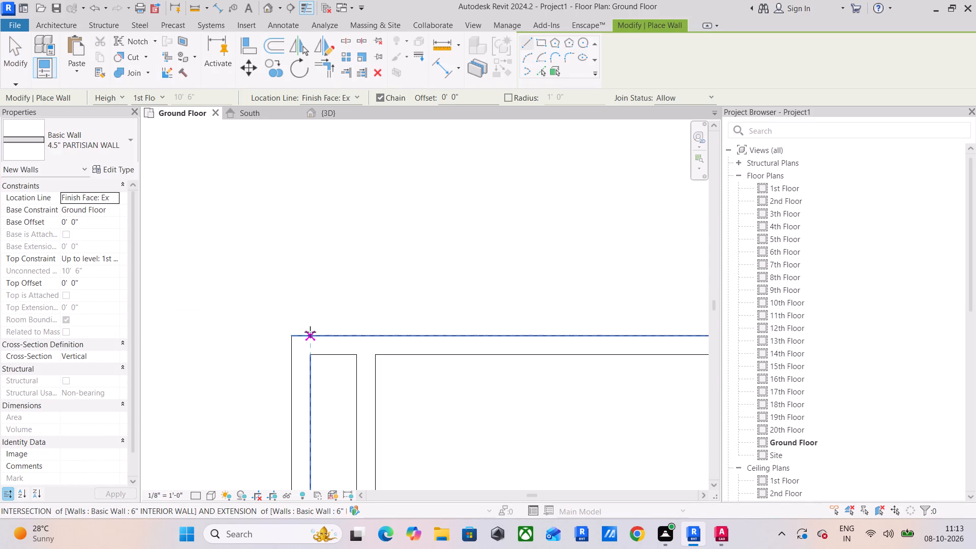
pyautogui.click(310, 332)
pyautogui.press('space')
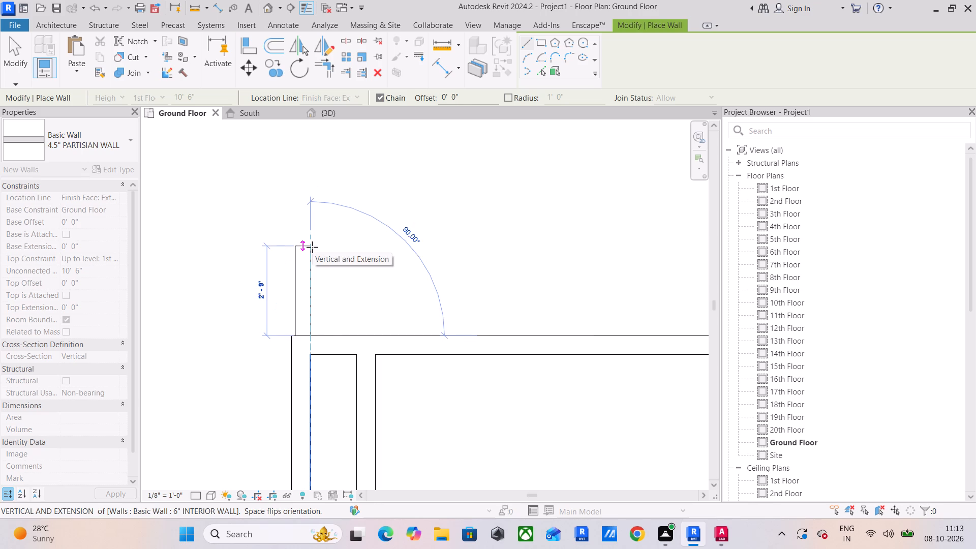
pyautogui.write('5\'5"')
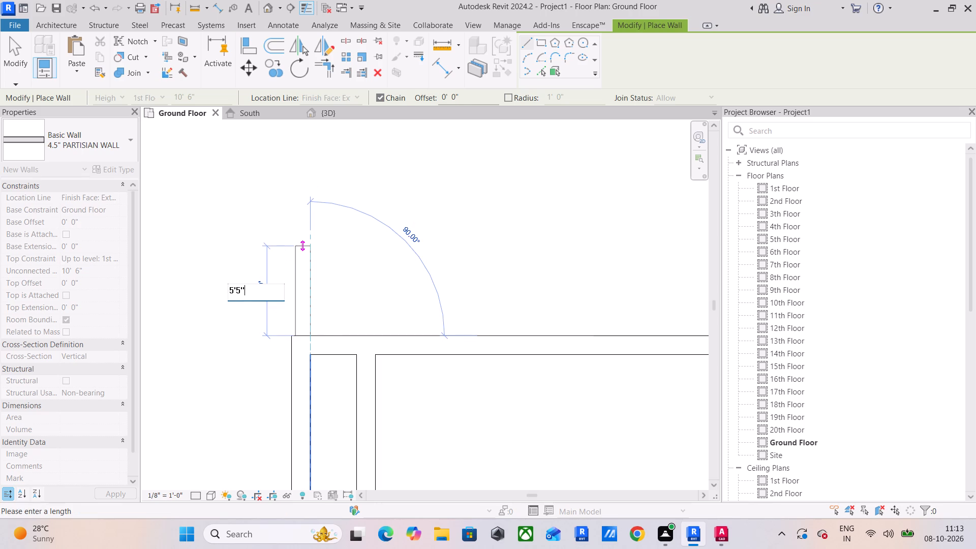
pyautogui.press('Return')
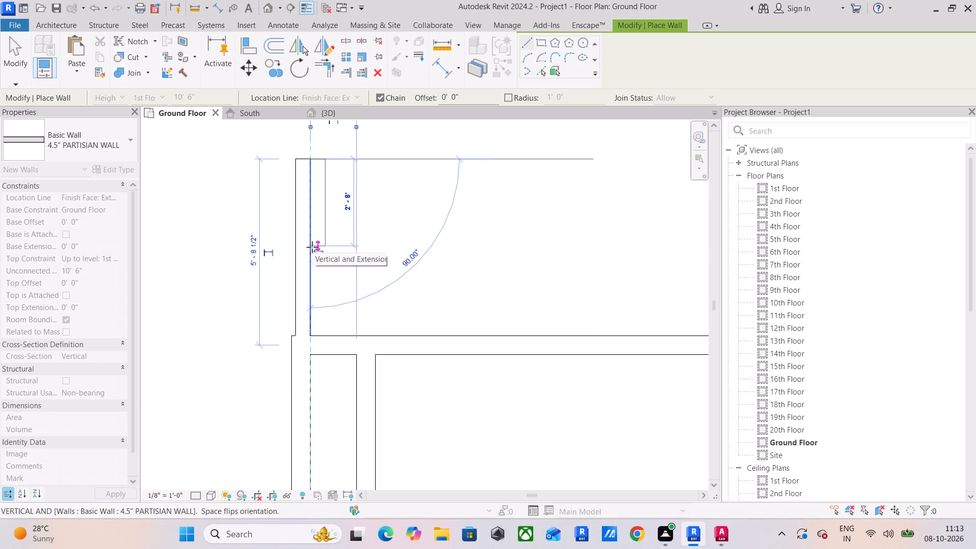
pyautogui.press('Escape')
pyautogui.scroll(5, 293, 323)
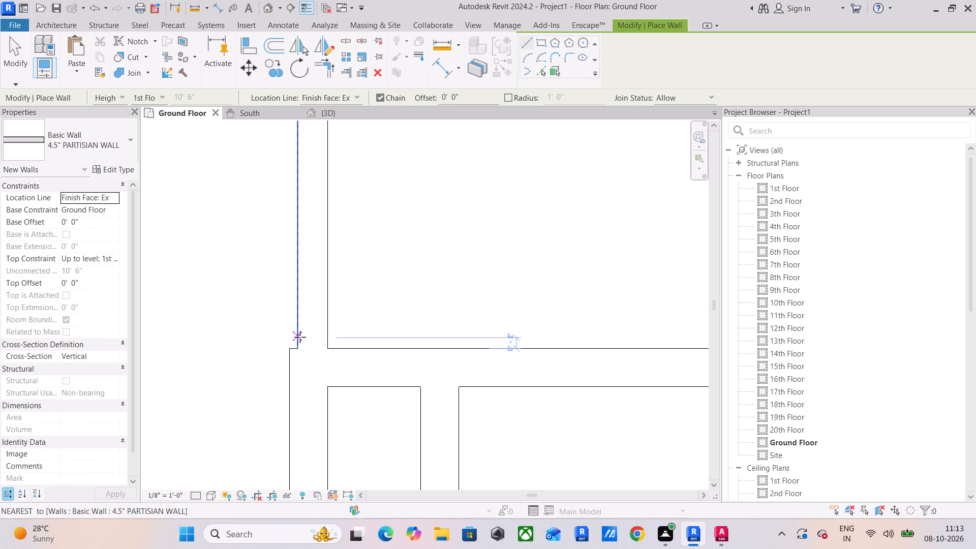
pyautogui.scroll(-4, 340, 313)
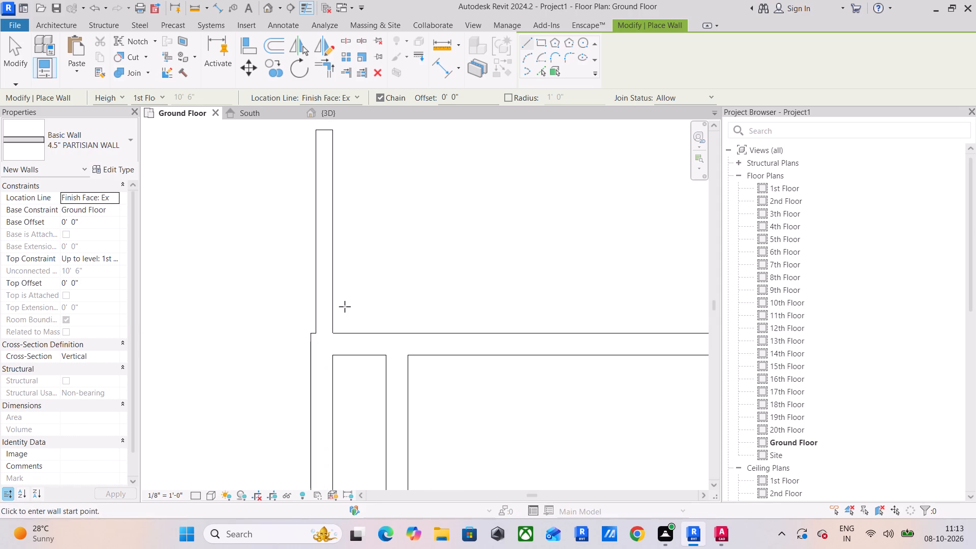
pyautogui.moveTo(352, 301); pyautogui.dragTo(377, 386, button='middle')
pyautogui.scroll(-4, 381, 191)
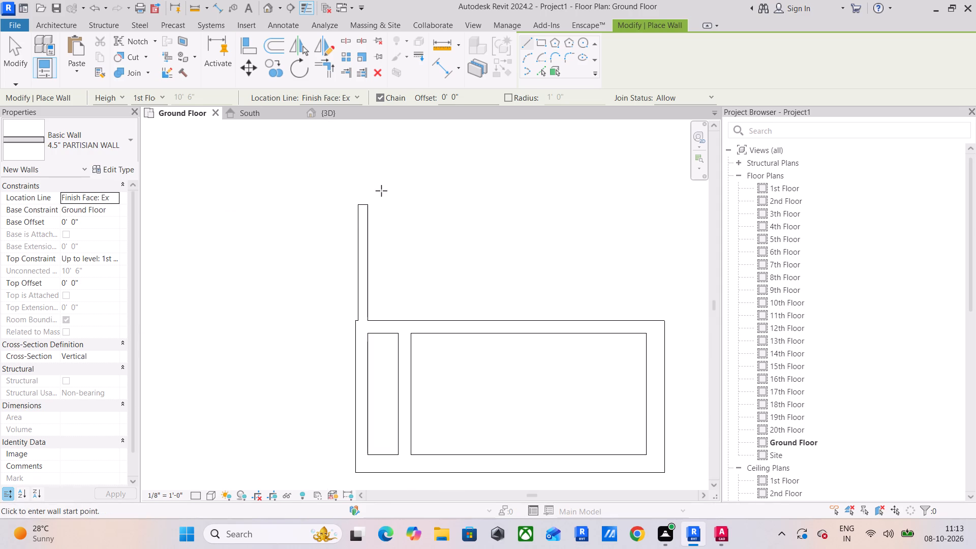
pyautogui.moveTo(401, 195); pyautogui.dragTo(324, 269, button='middle')
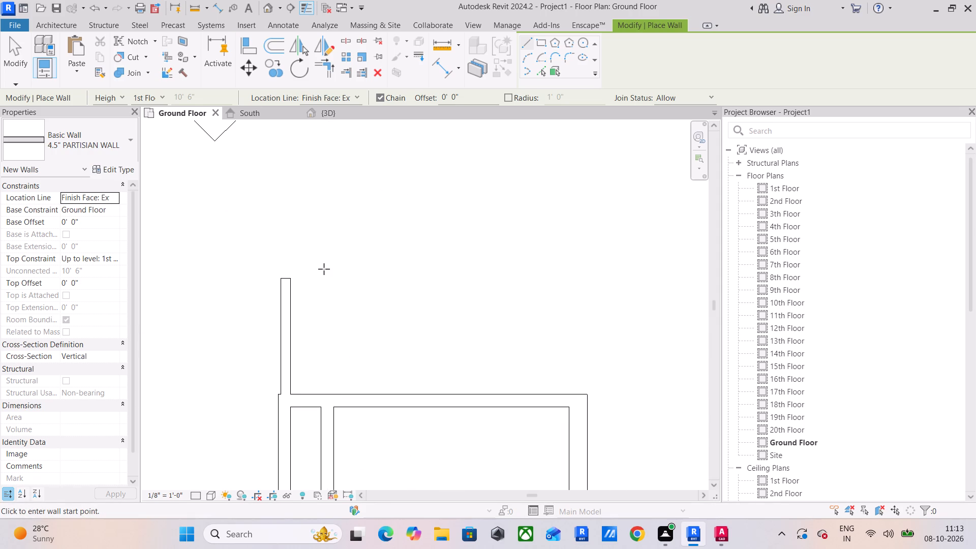
pyautogui.press('Escape')
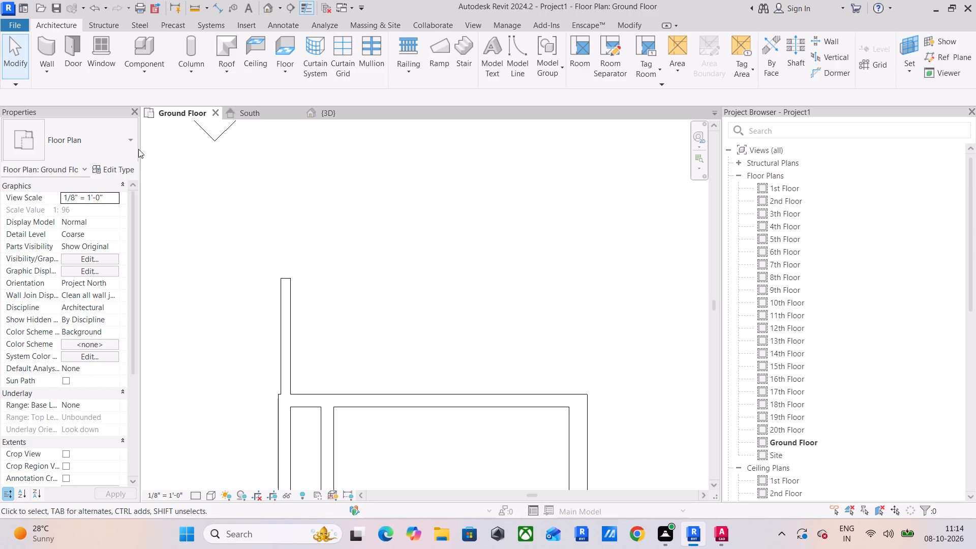
# Draw a 3' 11" long 6" INTERIOR WALL westward from the new partition's upper west corner.
pyautogui.click(39, 44)
pyautogui.click(100, 152)
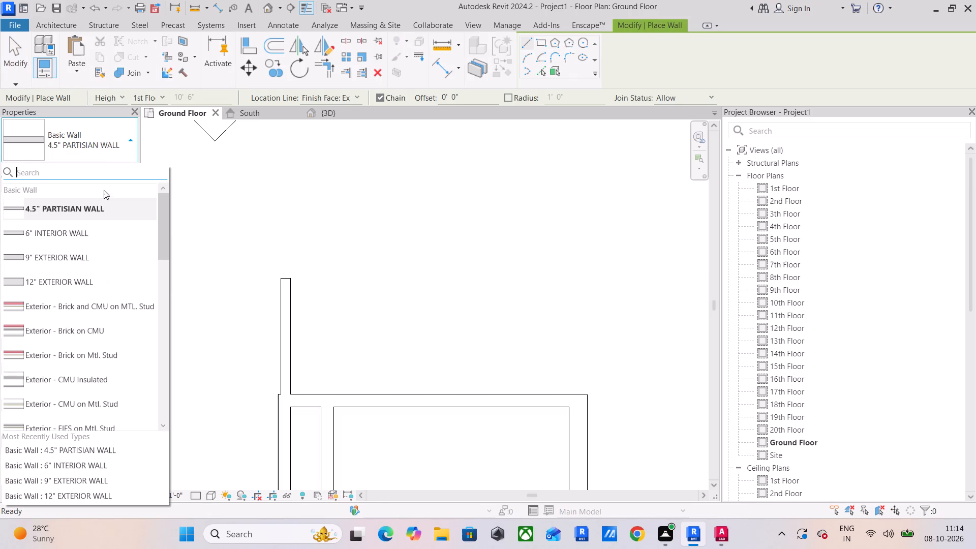
pyautogui.click(78, 227)
pyautogui.click(282, 278)
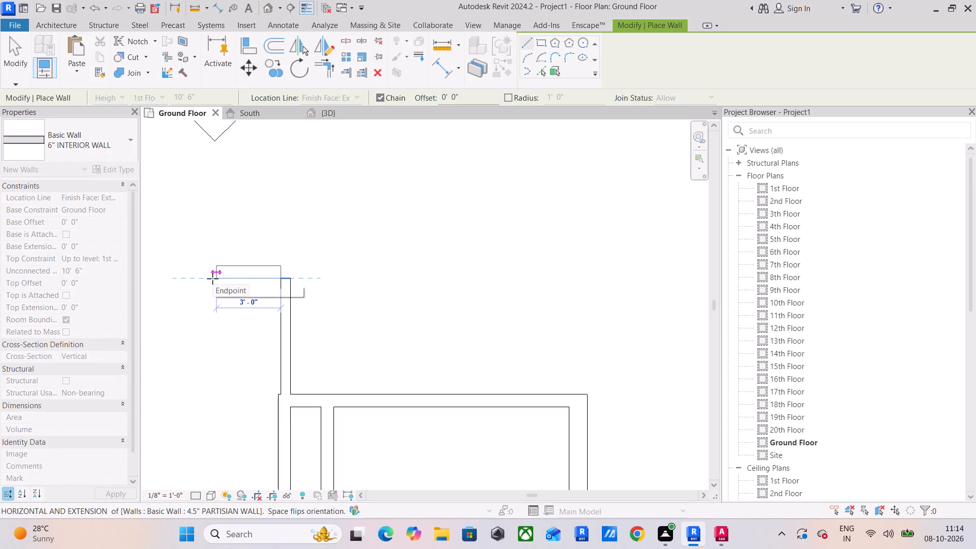
pyautogui.write('3\'11"')
pyautogui.press('Return')
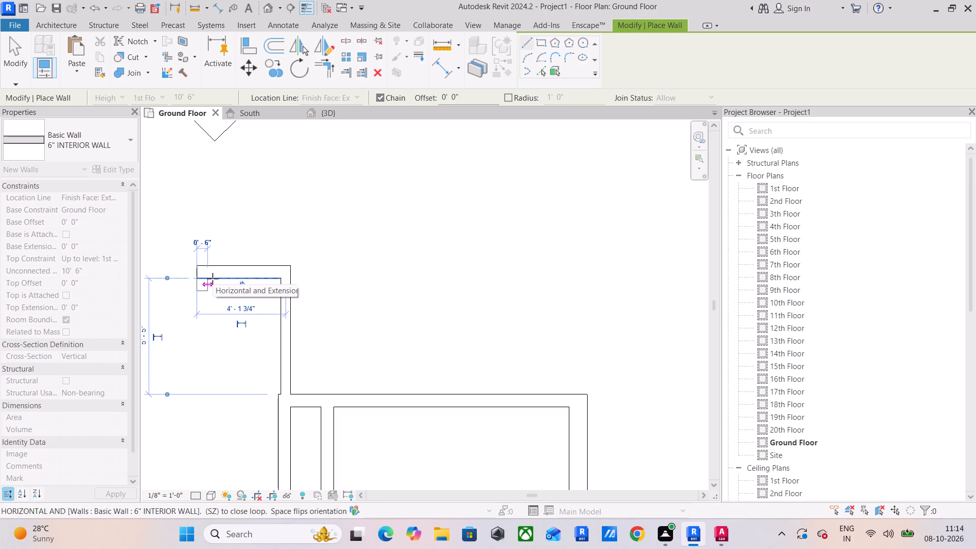
pyautogui.press('Escape')
# Draw a 5' 5" long 4.5" PARTISIAN WALL southward from the lower west corner of the 3' 11" wall.
pyautogui.moveTo(386, 341); pyautogui.dragTo(384, 282, button='middle')
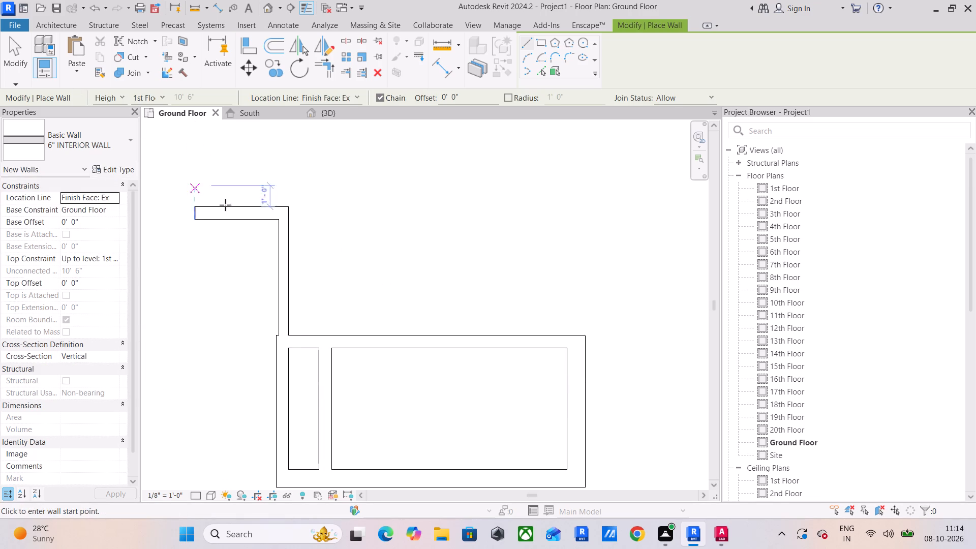
pyautogui.click(50, 128)
pyautogui.scroll(1, 84, 237)
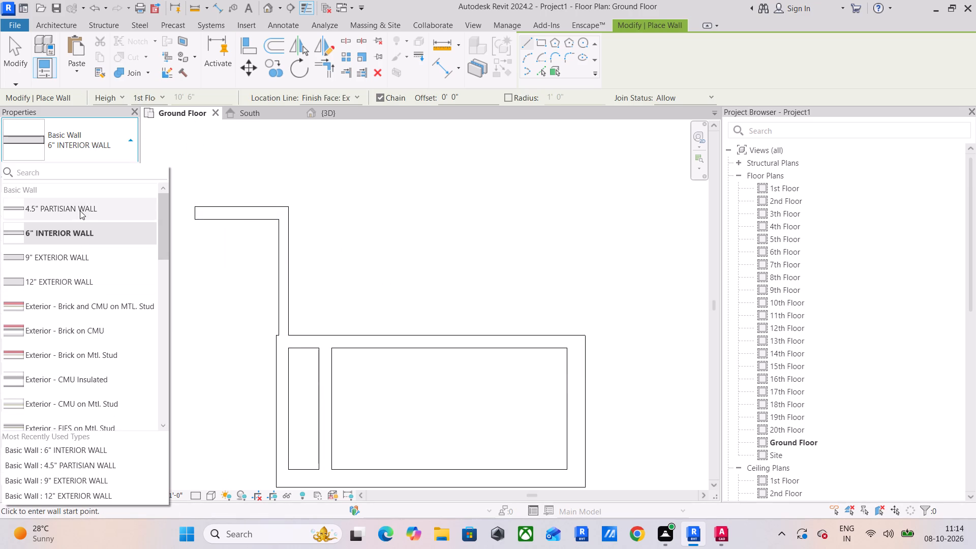
pyautogui.click(80, 210)
pyautogui.click(194, 223)
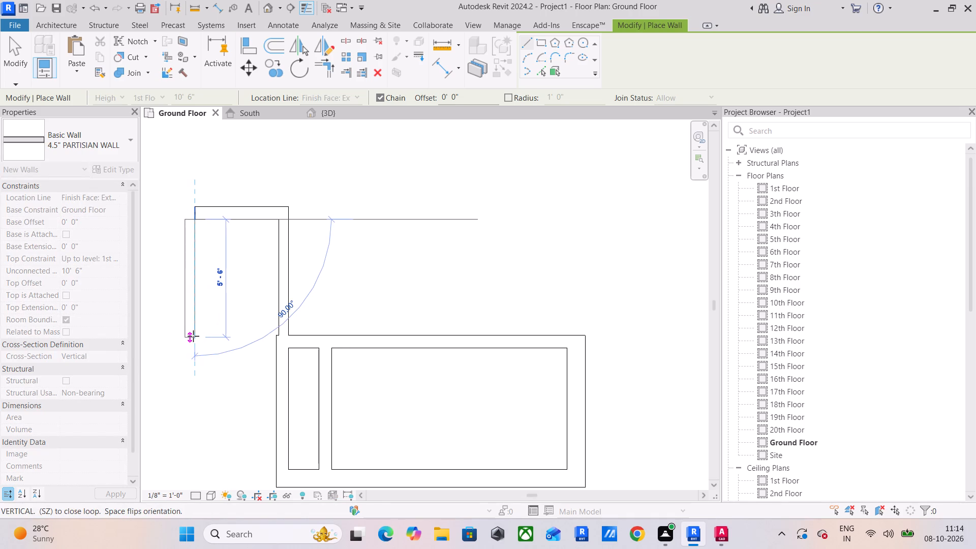
pyautogui.scroll(1, 193, 336)
pyautogui.write('5\'5"')
pyautogui.press('Return')
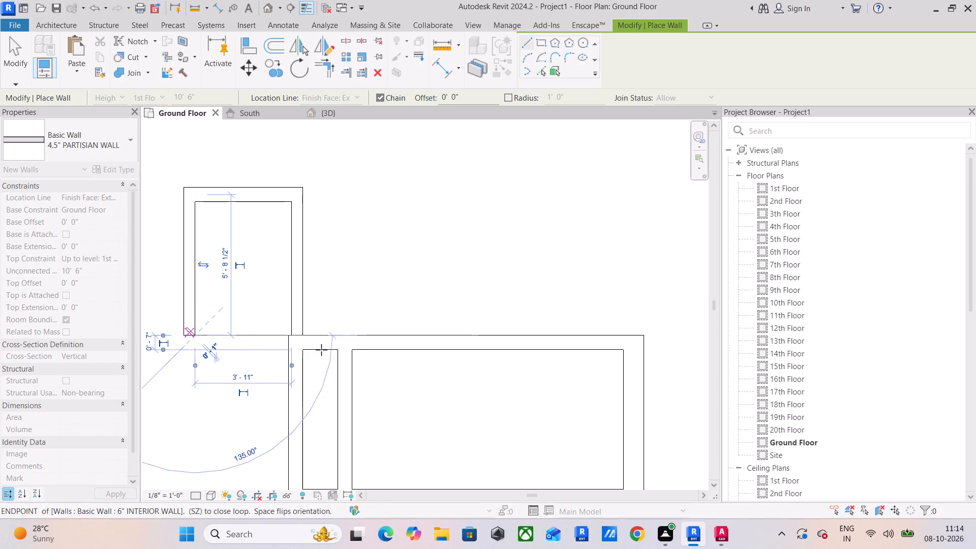
pyautogui.press('Escape')
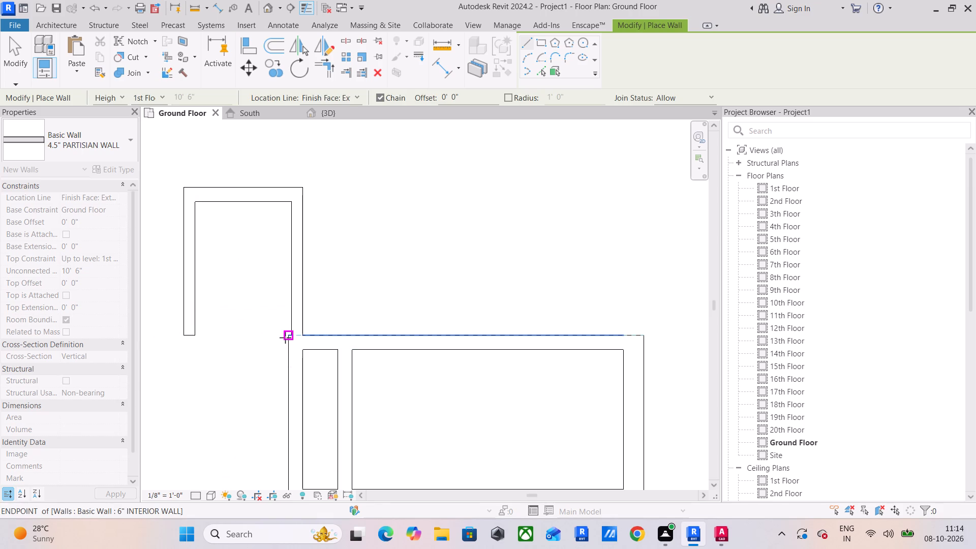
pyautogui.press('Escape')
# Extend the larger room's 6" north wall westward to the new west partition, closing the small room's south side.
pyautogui.click(319, 344)
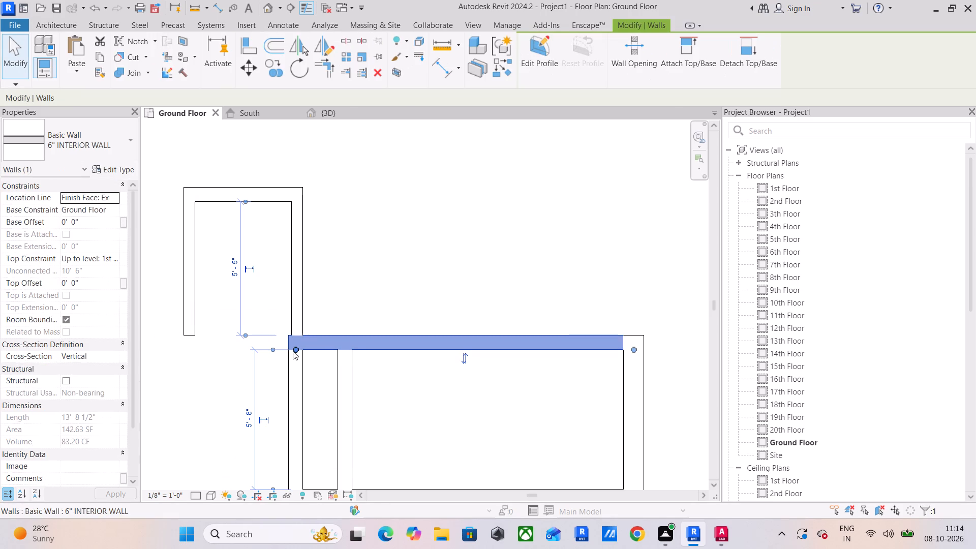
pyautogui.moveTo(293, 349); pyautogui.dragTo(193, 346)
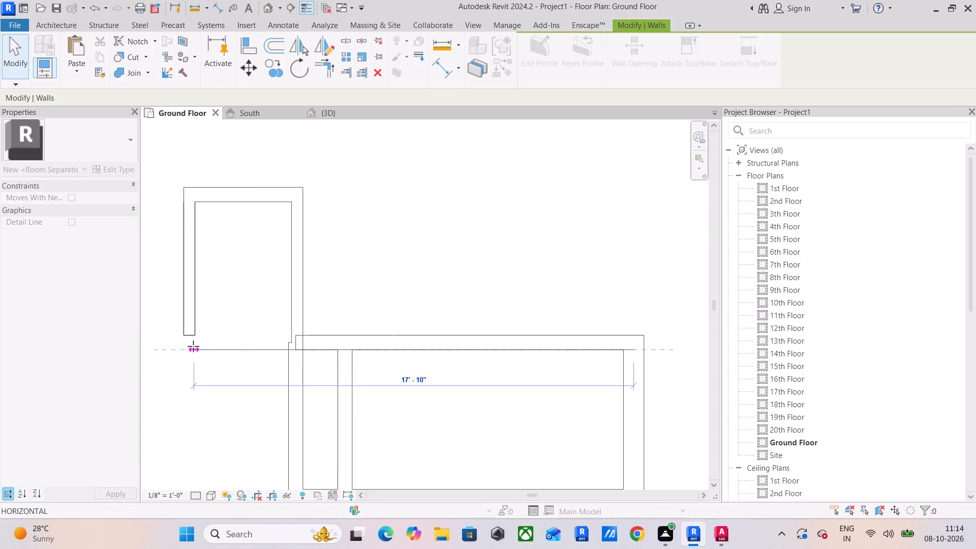
pyautogui.moveTo(193, 346); pyautogui.dragTo(192, 346)
pyautogui.scroll(3, 192, 347)
pyautogui.press('Escape')
# Draw a 5' 6" long 6" INTERIOR WALL westward from the small north room's southwest corner, continuing the block's north wall.
pyautogui.scroll(-4, 254, 390)
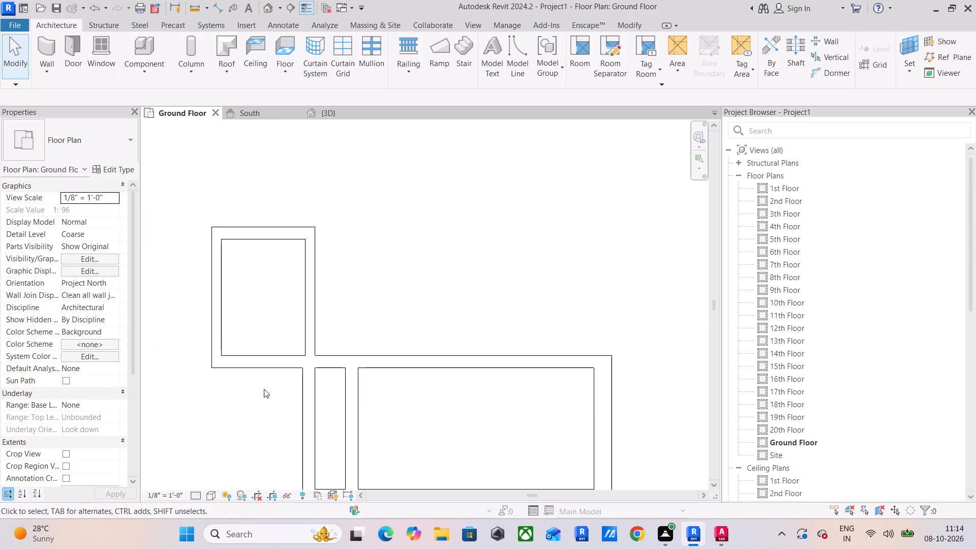
pyautogui.scroll(-2, 284, 391)
pyautogui.moveTo(284, 390); pyautogui.dragTo(338, 359, button='middle')
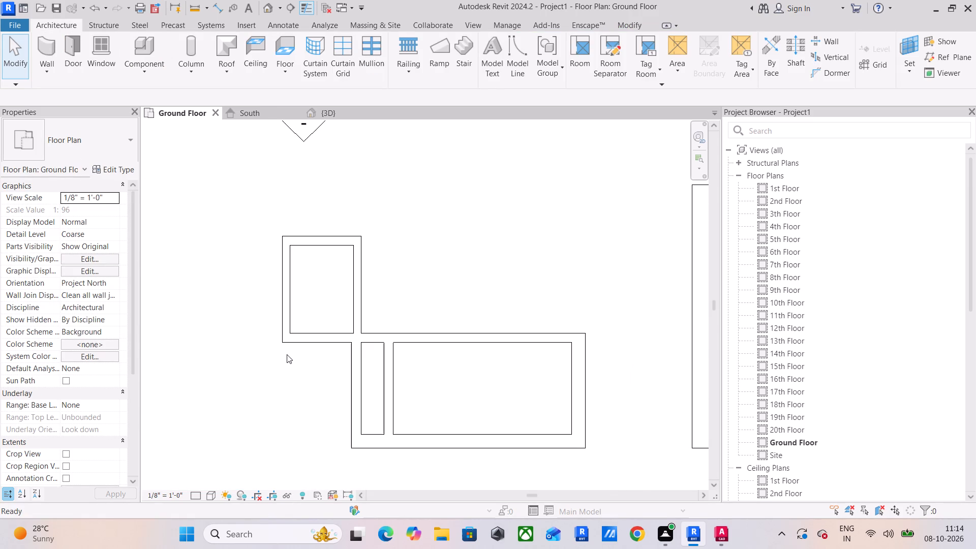
pyautogui.scroll(3, 265, 347)
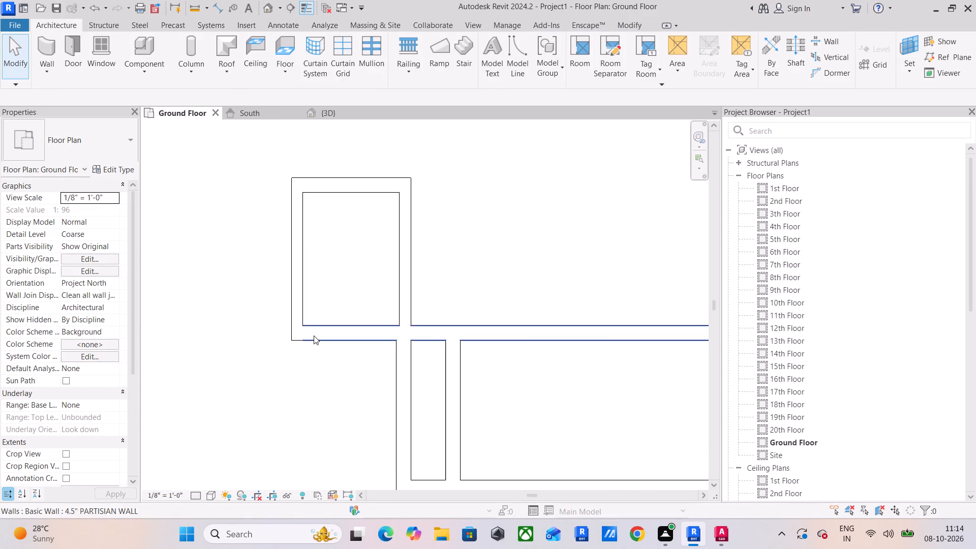
pyautogui.click(314, 335)
pyautogui.click(522, 65)
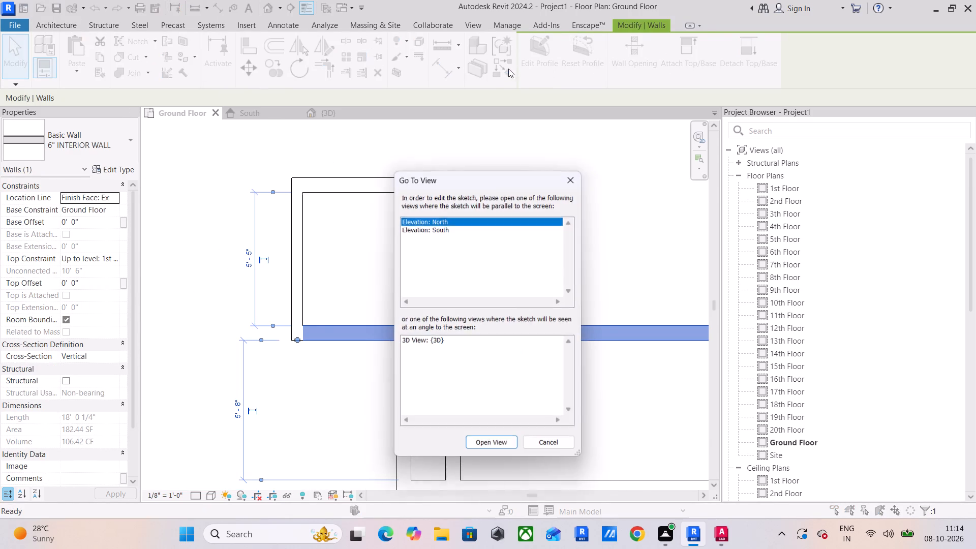
pyautogui.click(571, 178)
pyautogui.click(493, 73)
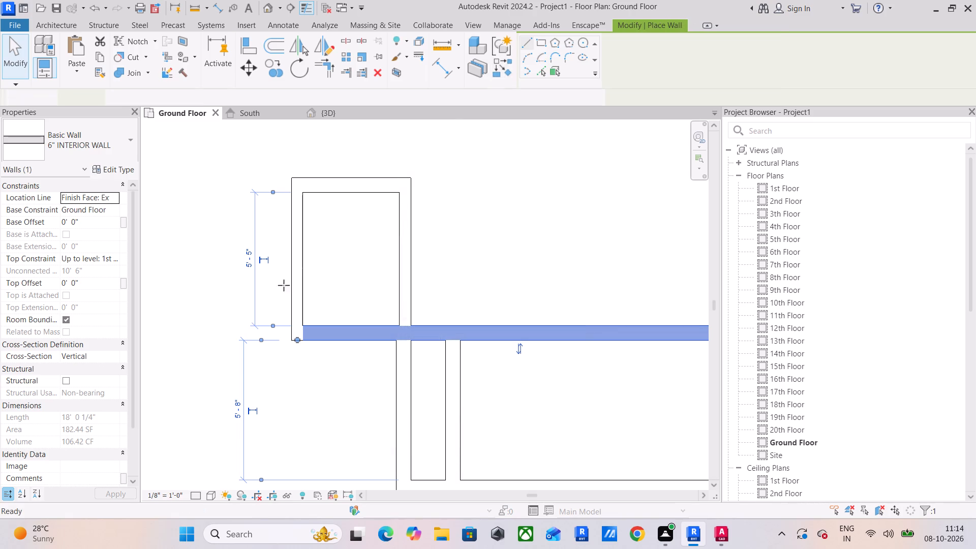
pyautogui.click(287, 342)
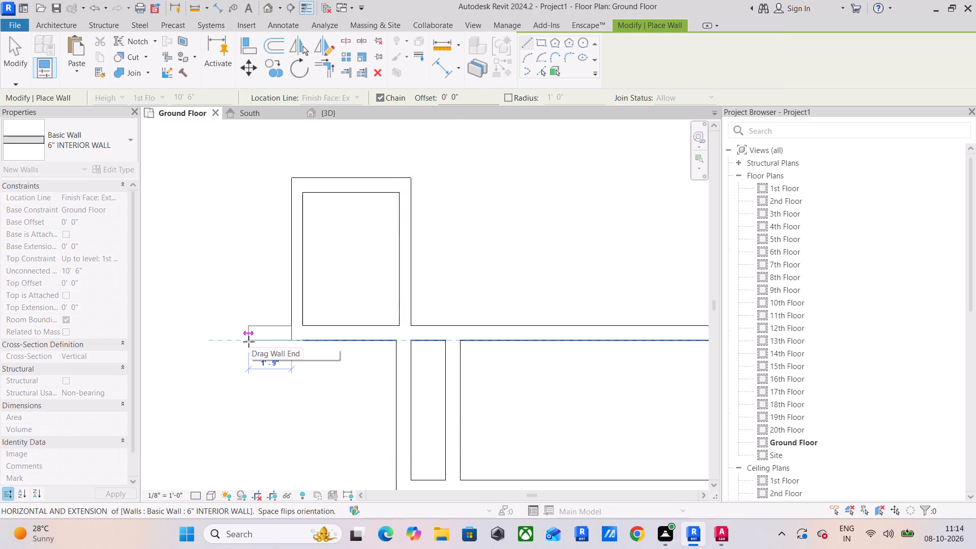
pyautogui.write("5'")
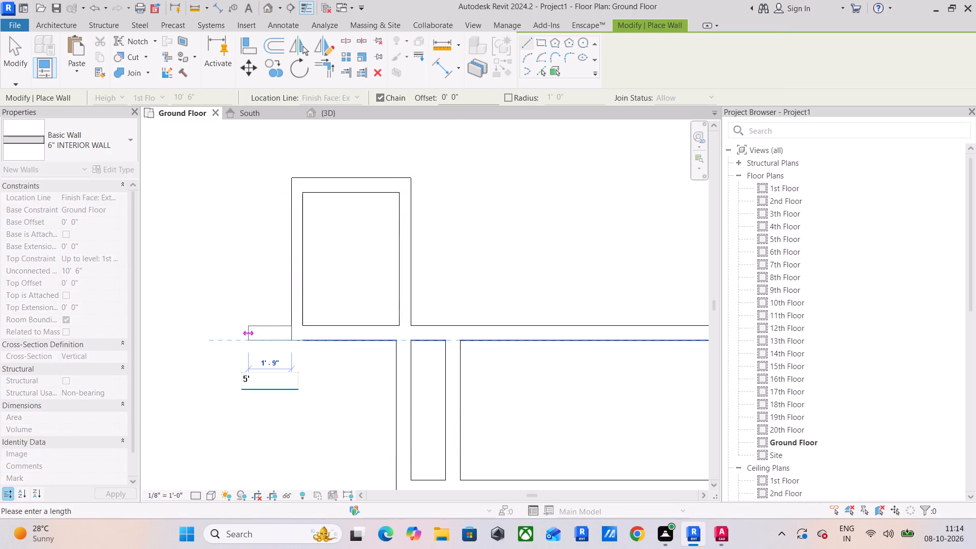
pyautogui.write('6"')
pyautogui.press('Return')
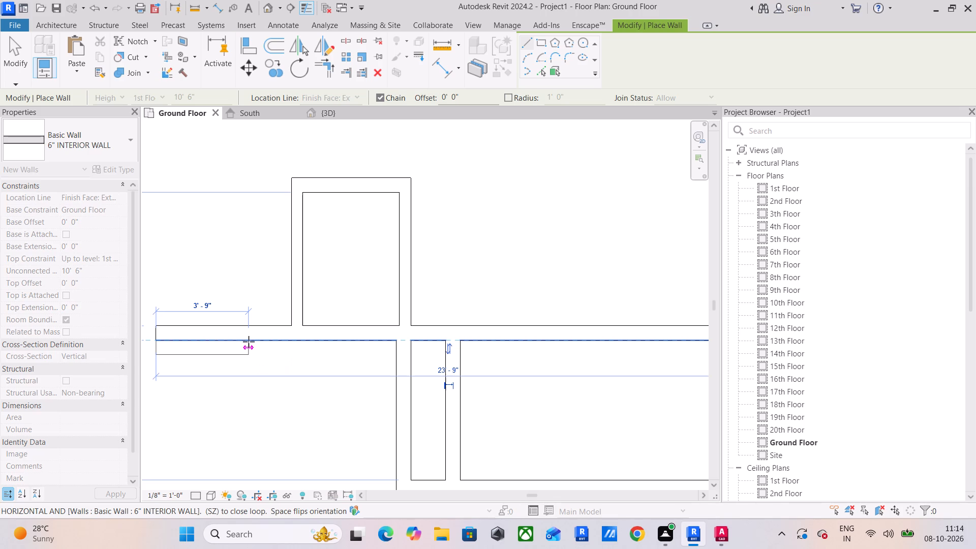
pyautogui.moveTo(249, 342); pyautogui.dragTo(343, 323, button='middle')
pyautogui.scroll(-1, 343, 323)
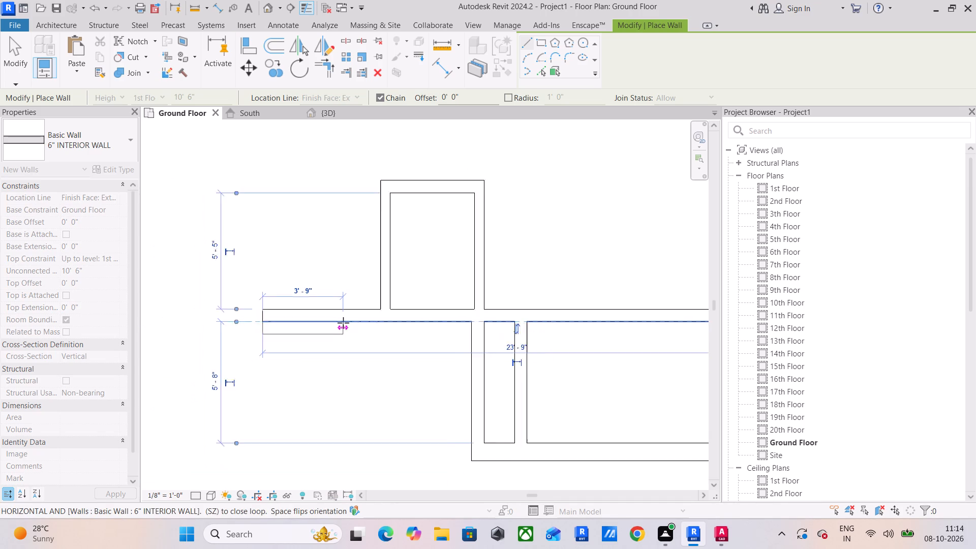
pyautogui.scroll(-2, 343, 323)
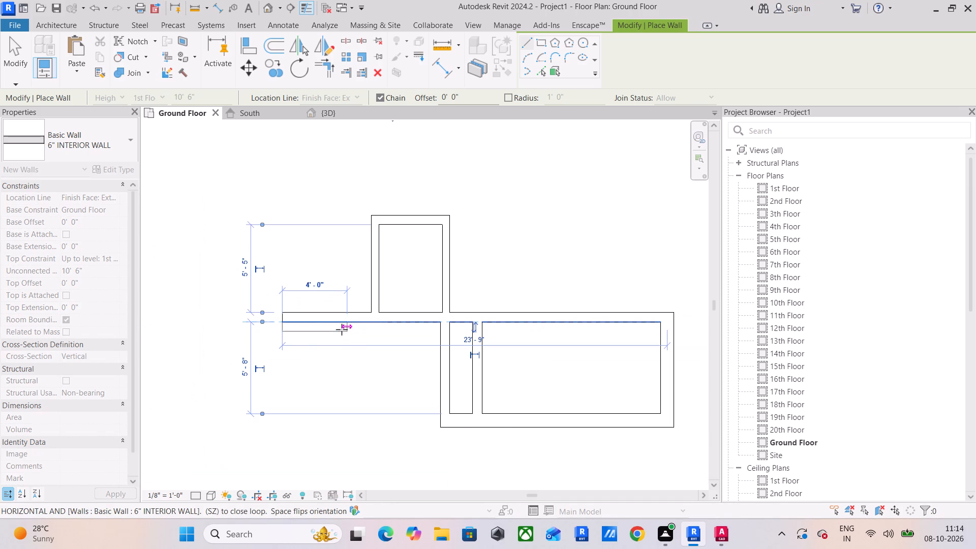
pyautogui.press('Escape')
# Draw a 6' 1" long 6" INTERIOR WALL southward from the west end of the extended north wall, thickness on the west.
pyautogui.click(284, 322)
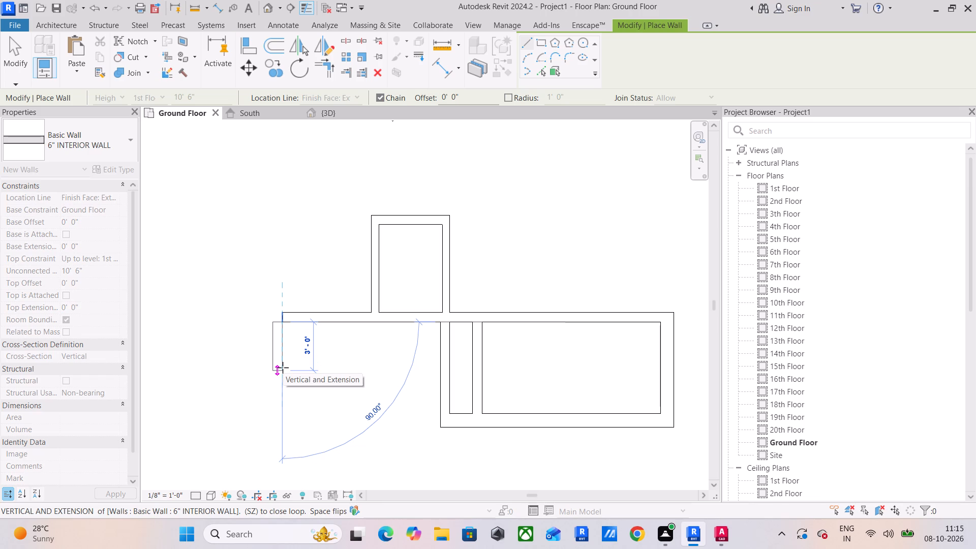
pyautogui.write('6\'1"')
pyautogui.press('Return')
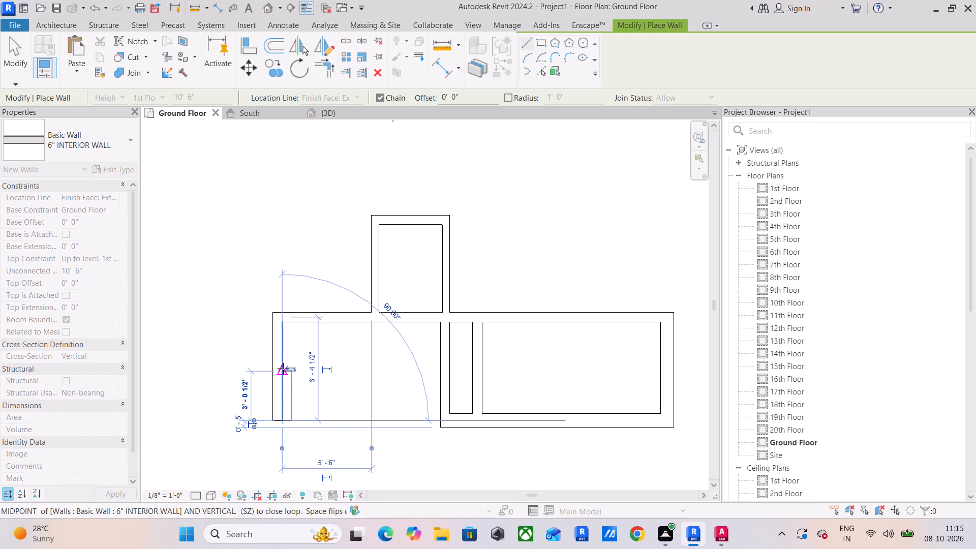
pyautogui.press('Escape')
pyautogui.press('Escape')
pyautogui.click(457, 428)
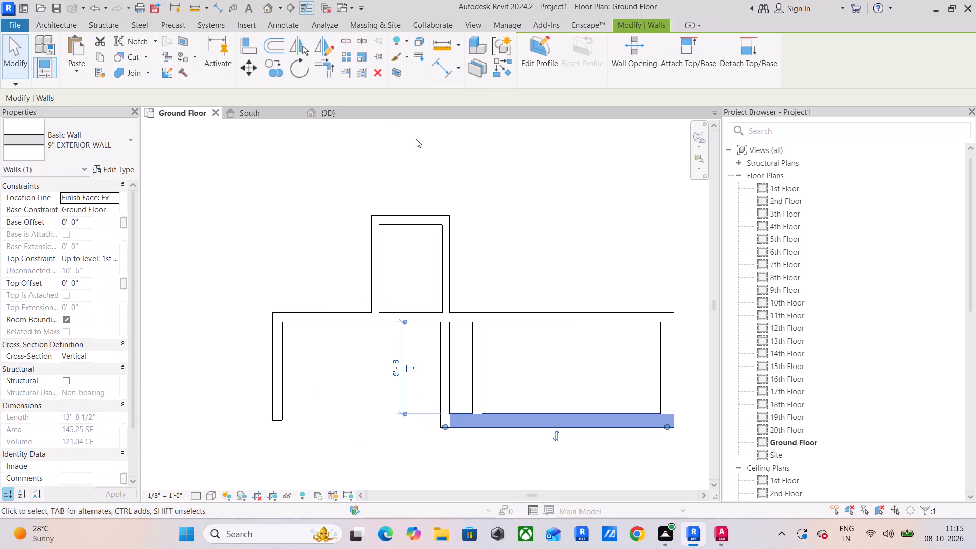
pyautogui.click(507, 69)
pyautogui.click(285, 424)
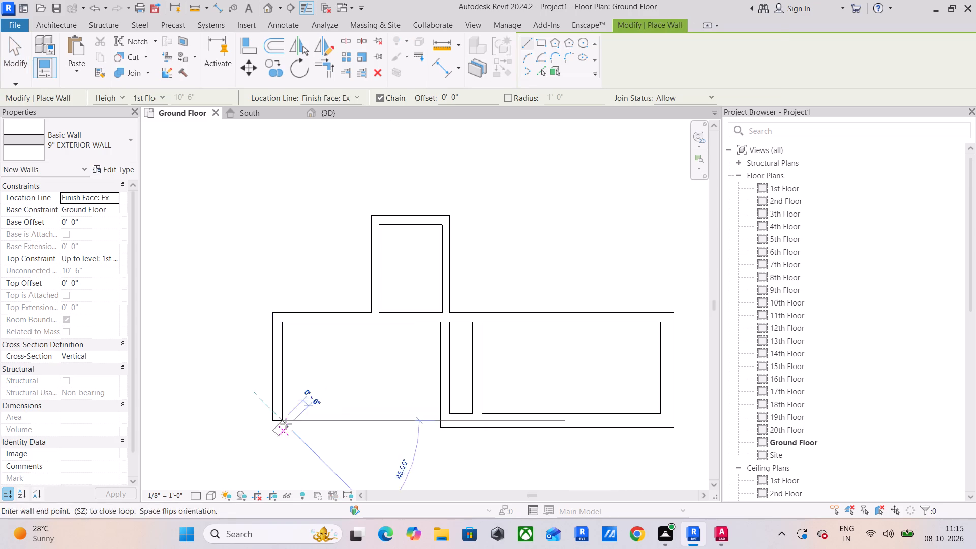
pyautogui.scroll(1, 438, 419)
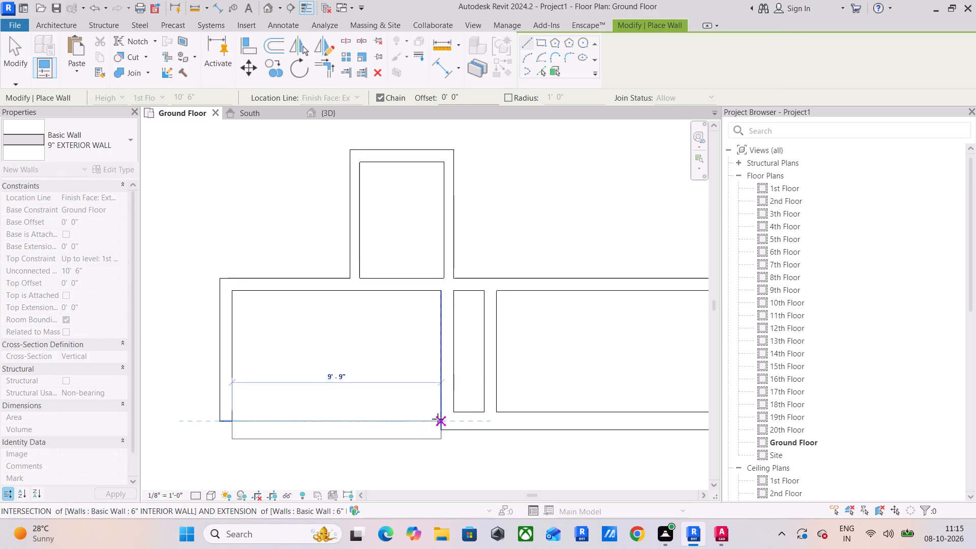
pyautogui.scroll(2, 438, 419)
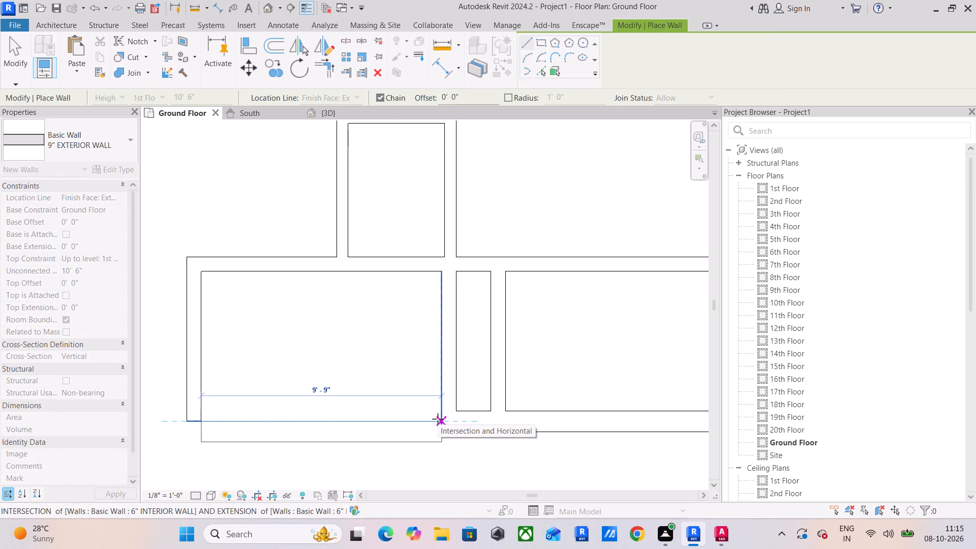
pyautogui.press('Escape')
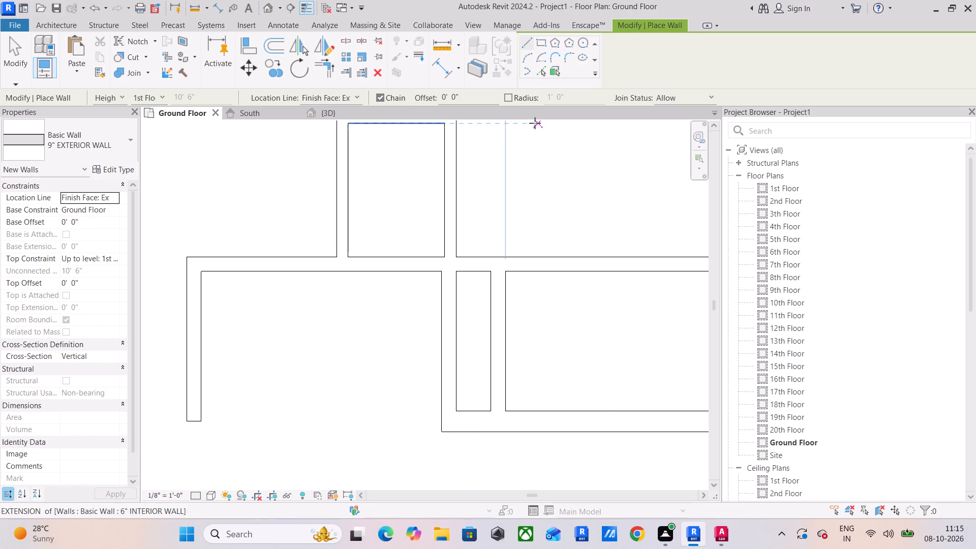
# Place an aligned dimension between the inner faces of the larger room's south and north walls.
pyautogui.moveTo(433, 64); pyautogui.dragTo(440, 77)
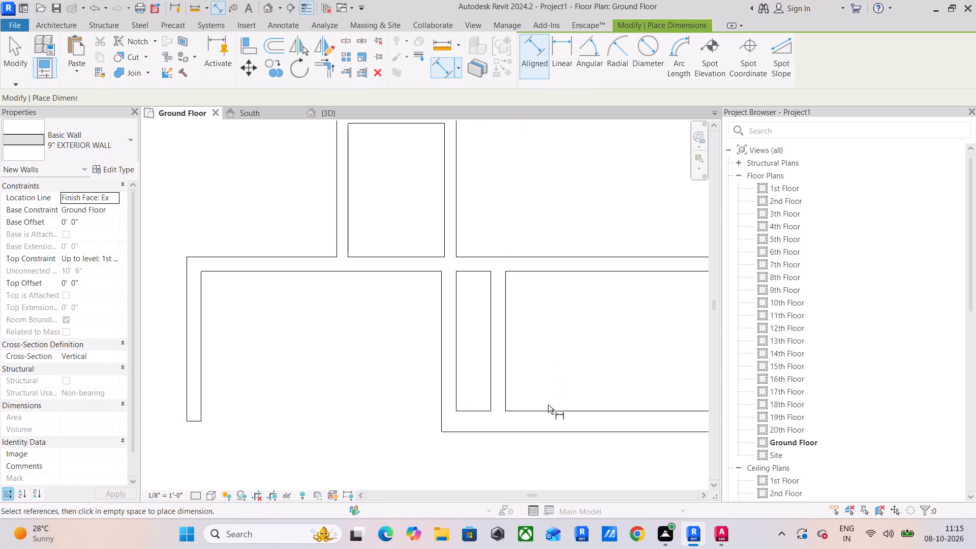
pyautogui.click(548, 406)
pyautogui.click(567, 274)
pyautogui.moveTo(577, 295); pyautogui.dragTo(503, 311, button='middle')
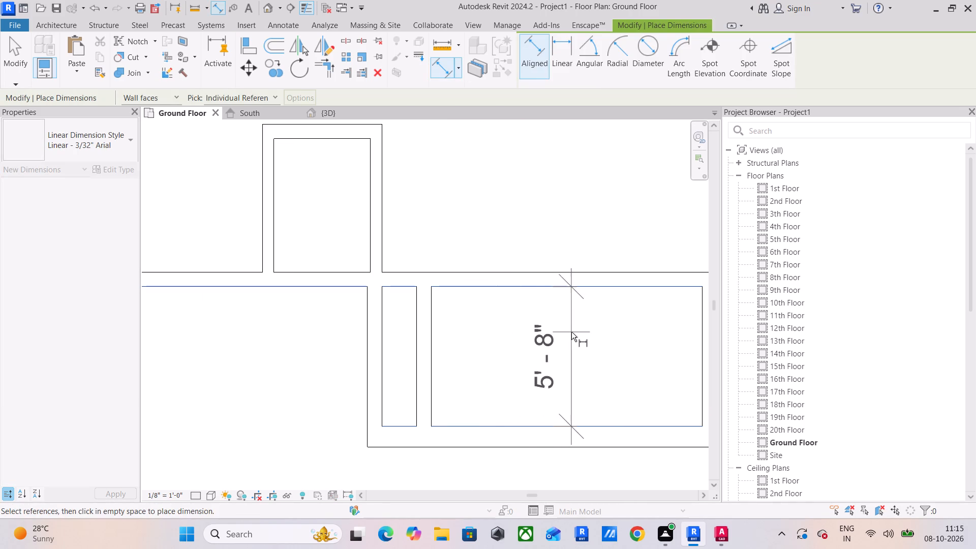
pyautogui.click(571, 332)
pyautogui.scroll(-3, 571, 332)
pyautogui.moveTo(577, 329); pyautogui.dragTo(384, 280, button='middle')
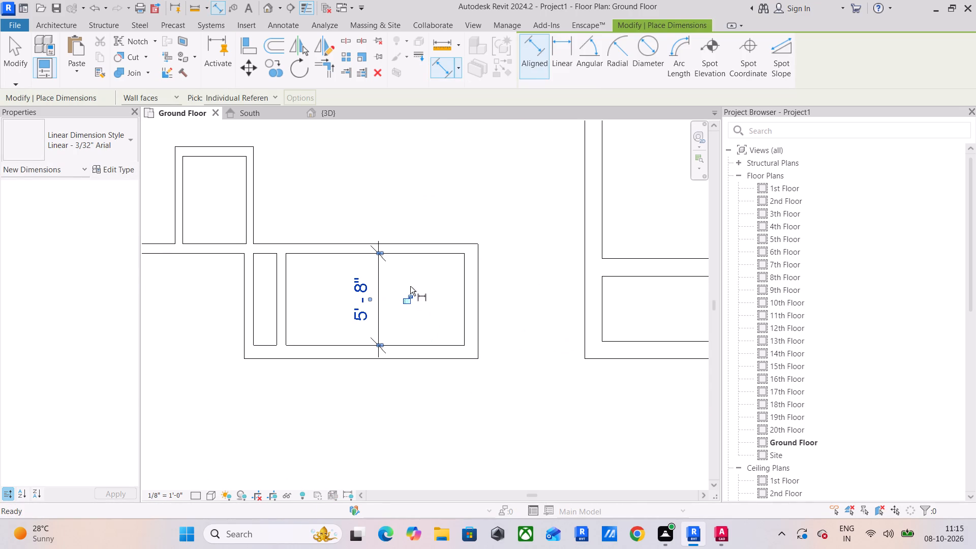
pyautogui.press('Escape')
pyautogui.scroll(-3, 411, 261)
pyautogui.press('Escape')
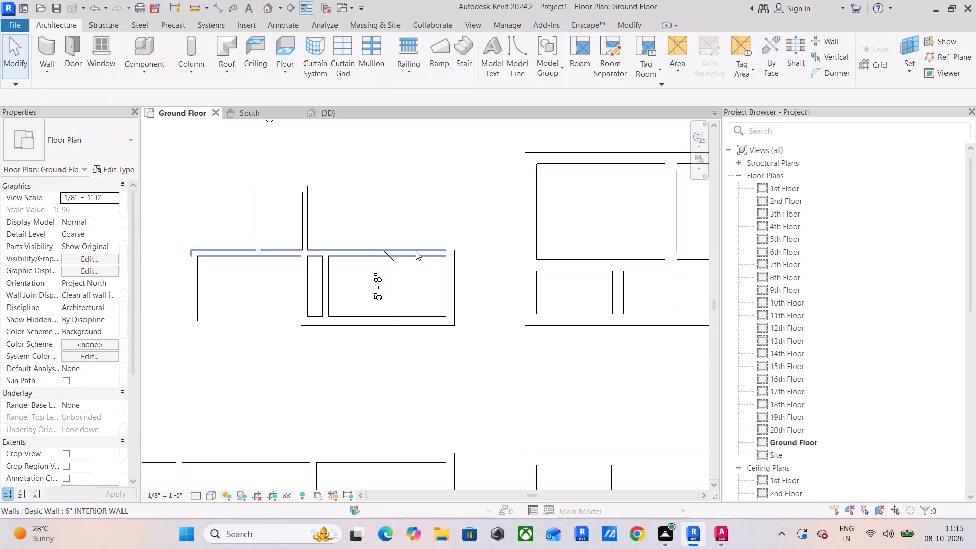
# Move the block's long 6" north wall by setting the larger room's inner depth dimension to 6' 1".
pyautogui.click(416, 251)
pyautogui.click(377, 280)
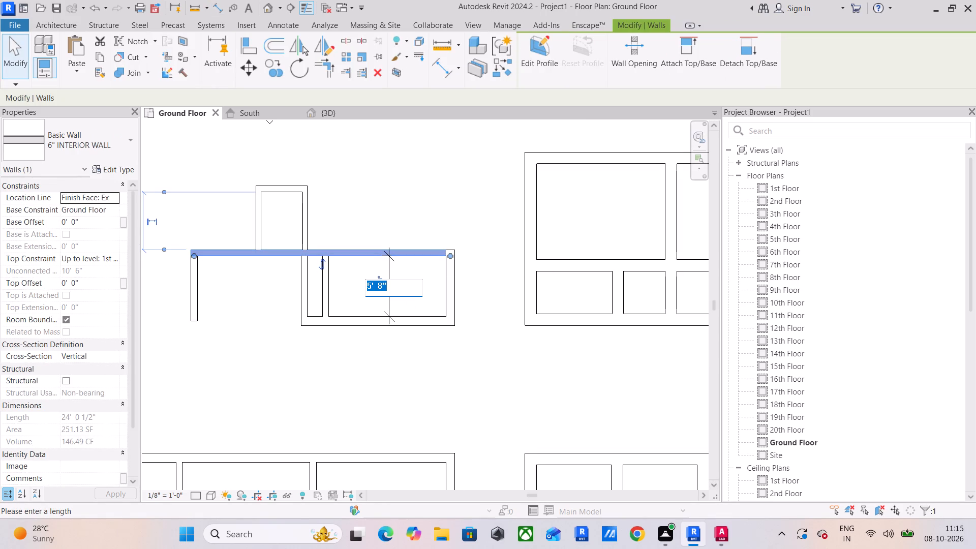
pyautogui.write('6\'1"')
pyautogui.press('Return')
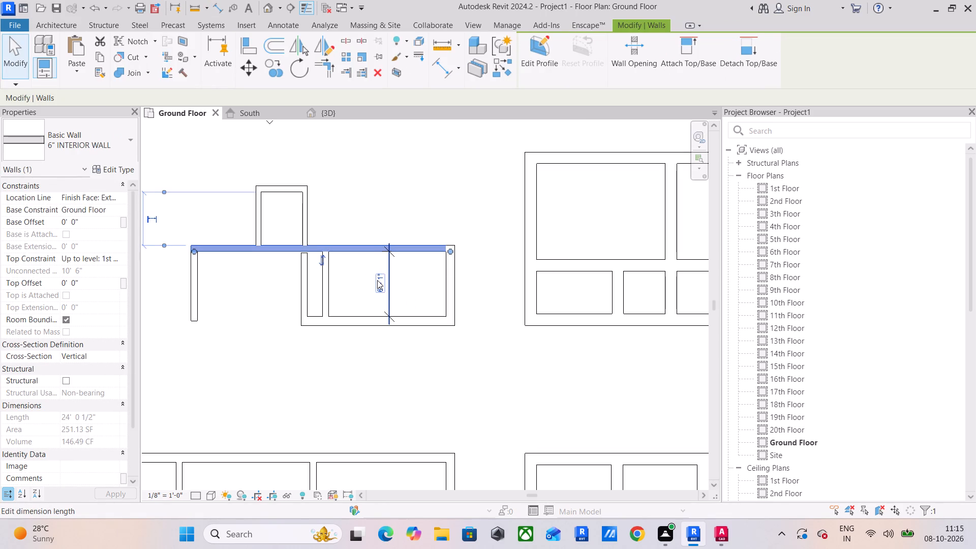
pyautogui.press('Escape')
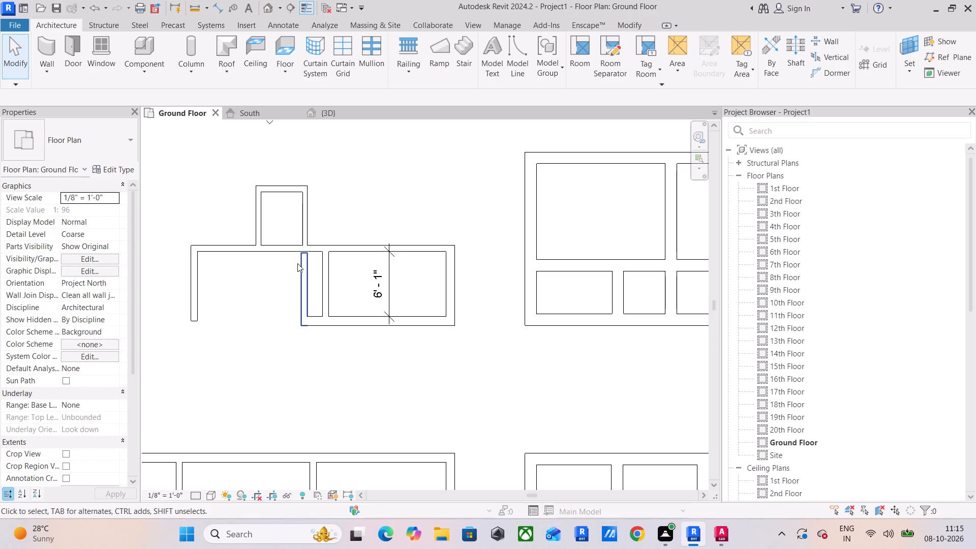
# Extend the 6" wall on the narrow room's west side northward to meet the moved north wall.
pyautogui.scroll(4, 298, 263)
pyautogui.click(298, 263)
pyautogui.scroll(5, 310, 243)
pyautogui.moveTo(317, 248); pyautogui.dragTo(317, 241)
pyautogui.press('Escape')
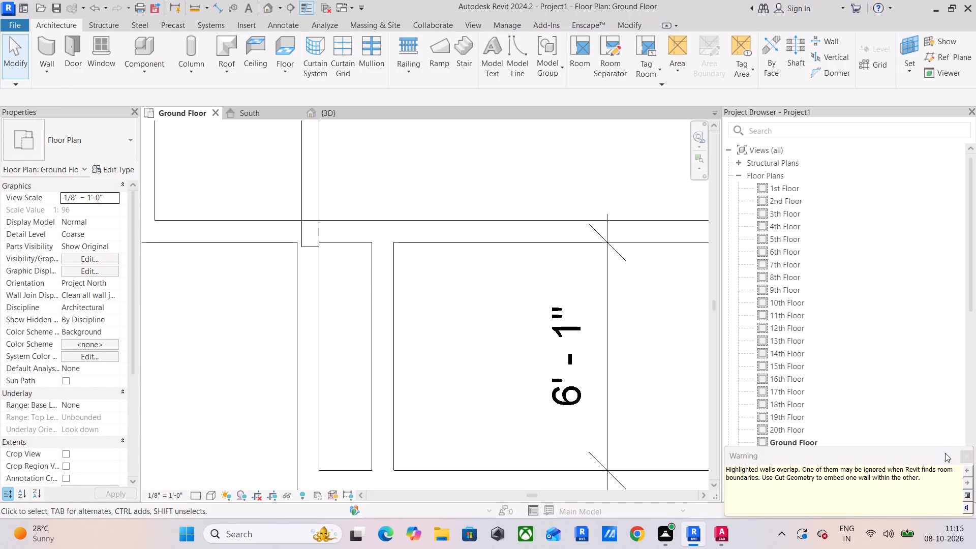
pyautogui.click(962, 452)
# Shorten the small north room's east 4.5" partition so its south end stops at the north wall's outer face.
pyautogui.click(303, 169)
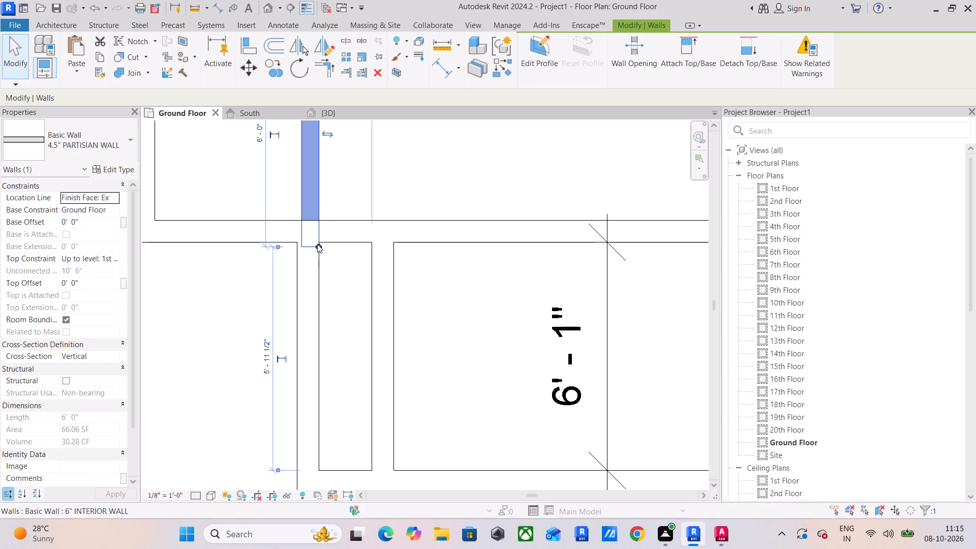
pyautogui.moveTo(318, 244); pyautogui.dragTo(319, 219)
pyautogui.press('Escape')
pyautogui.click(313, 261)
pyautogui.scroll(-2, 386, 269)
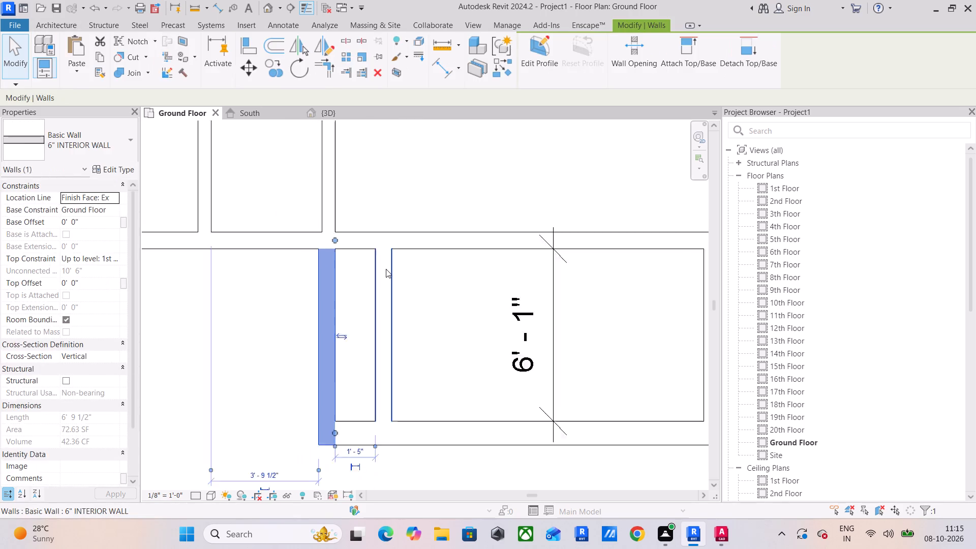
pyautogui.scroll(-2, 386, 269)
pyautogui.press('Escape')
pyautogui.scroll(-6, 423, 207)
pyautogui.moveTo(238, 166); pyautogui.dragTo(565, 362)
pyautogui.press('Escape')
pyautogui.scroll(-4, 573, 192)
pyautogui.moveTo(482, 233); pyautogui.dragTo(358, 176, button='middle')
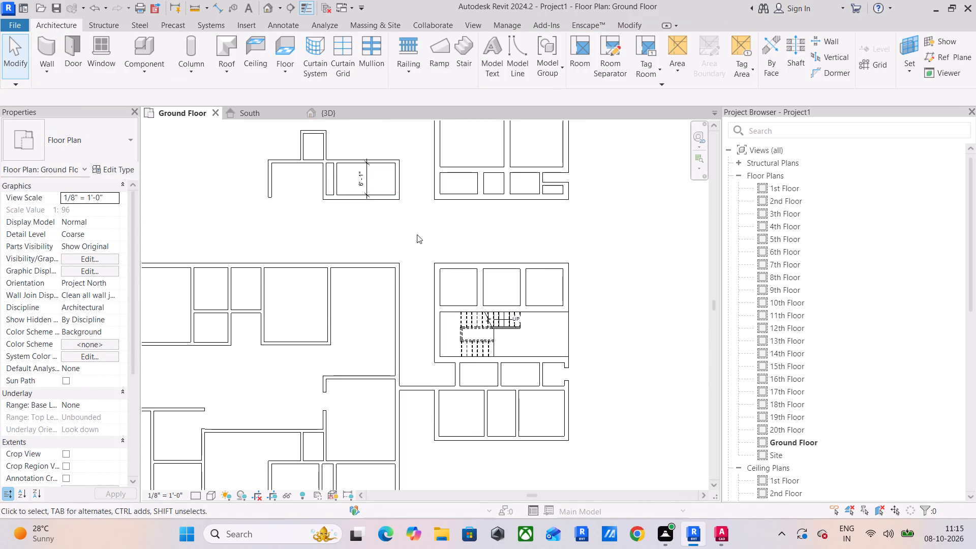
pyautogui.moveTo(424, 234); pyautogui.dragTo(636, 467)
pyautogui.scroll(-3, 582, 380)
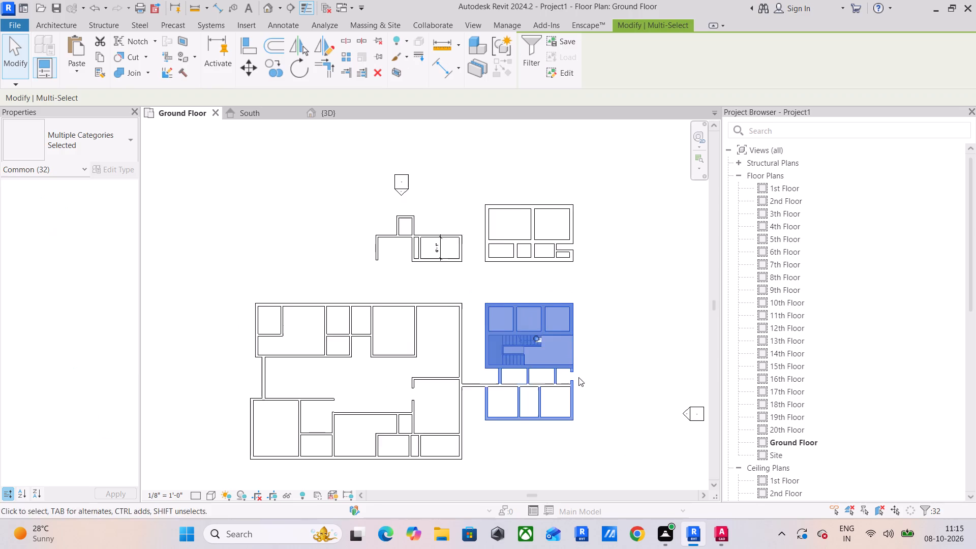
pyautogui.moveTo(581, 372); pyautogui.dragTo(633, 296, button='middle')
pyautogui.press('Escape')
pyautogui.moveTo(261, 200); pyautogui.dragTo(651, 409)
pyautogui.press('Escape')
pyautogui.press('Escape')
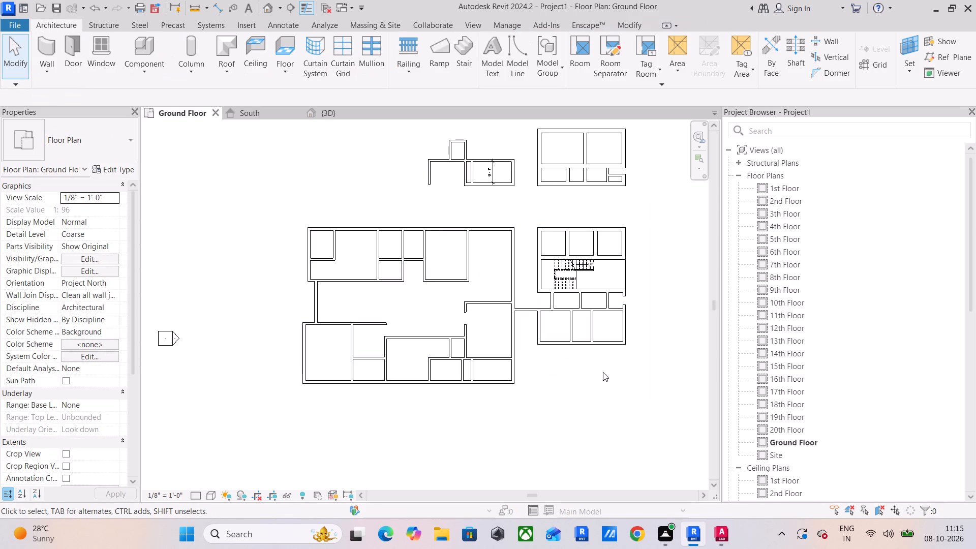
# Extend the larger room's 9" south wall westward to the new west wall, closing the west room's south side.
pyautogui.moveTo(603, 372); pyautogui.dragTo(467, 483, button='middle')
pyautogui.scroll(6, 414, 277)
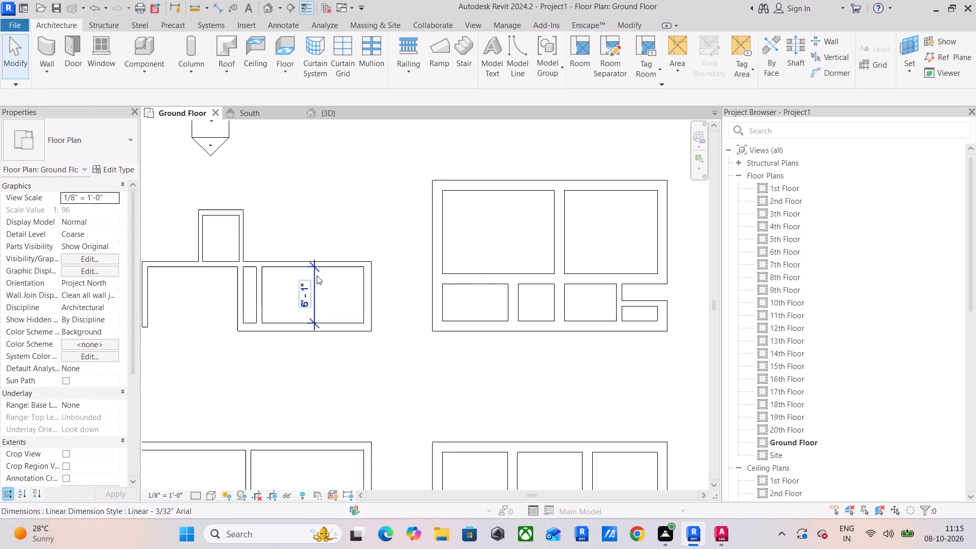
pyautogui.scroll(2, 317, 276)
pyautogui.moveTo(317, 276); pyautogui.dragTo(417, 275, button='middle')
pyautogui.scroll(2, 393, 293)
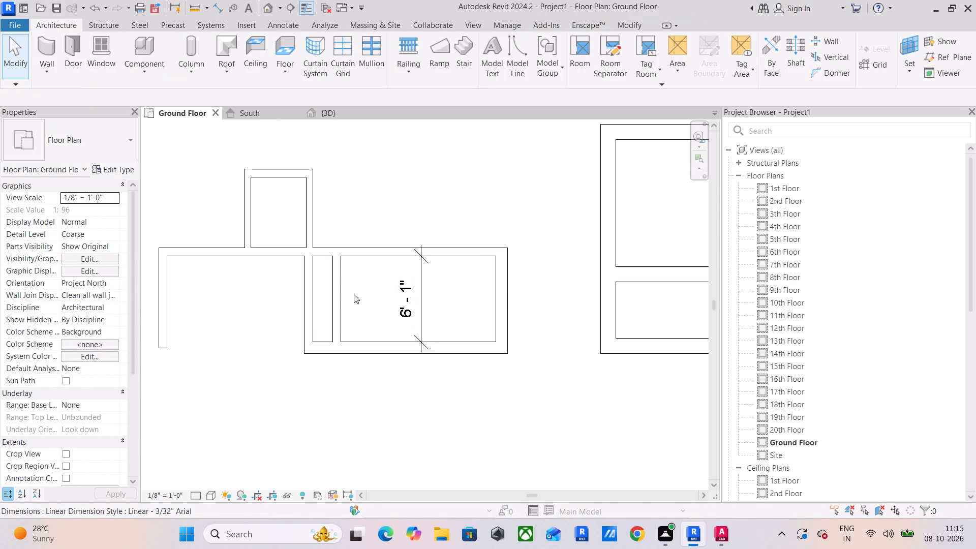
pyautogui.click(227, 327)
pyautogui.click(311, 354)
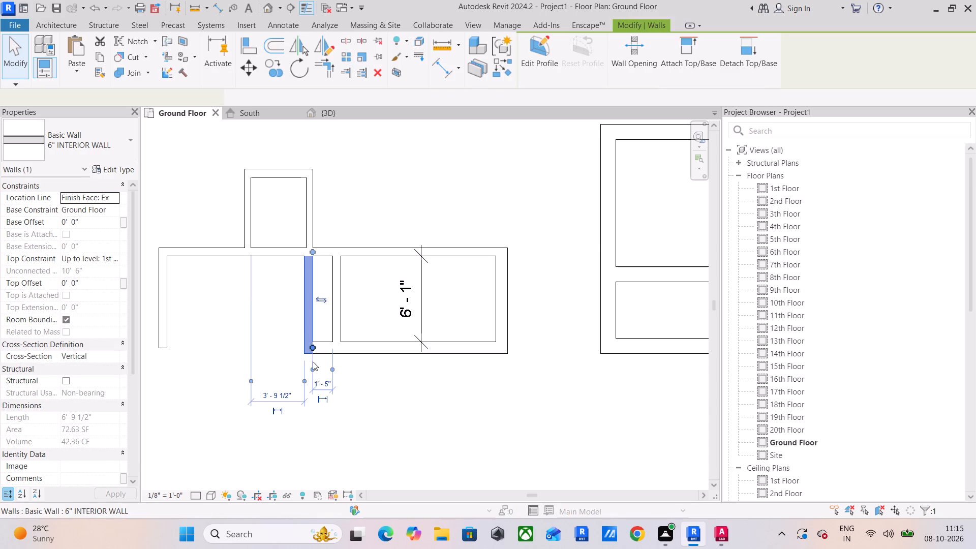
pyautogui.click(361, 352)
pyautogui.moveTo(308, 352); pyautogui.dragTo(172, 349)
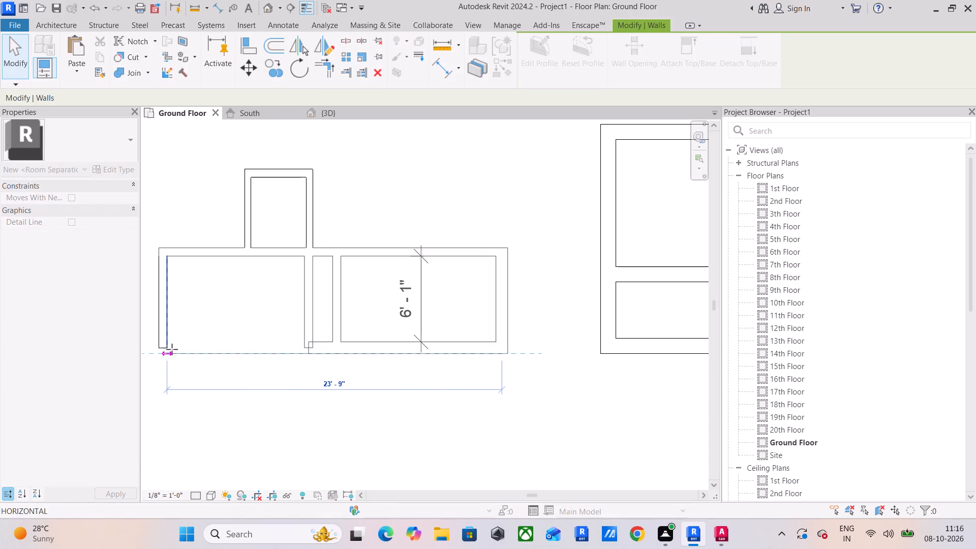
pyautogui.moveTo(172, 349); pyautogui.dragTo(170, 349)
pyautogui.click(258, 383)
pyautogui.scroll(-2, 291, 373)
pyautogui.moveTo(306, 368); pyautogui.dragTo(368, 399, button='middle')
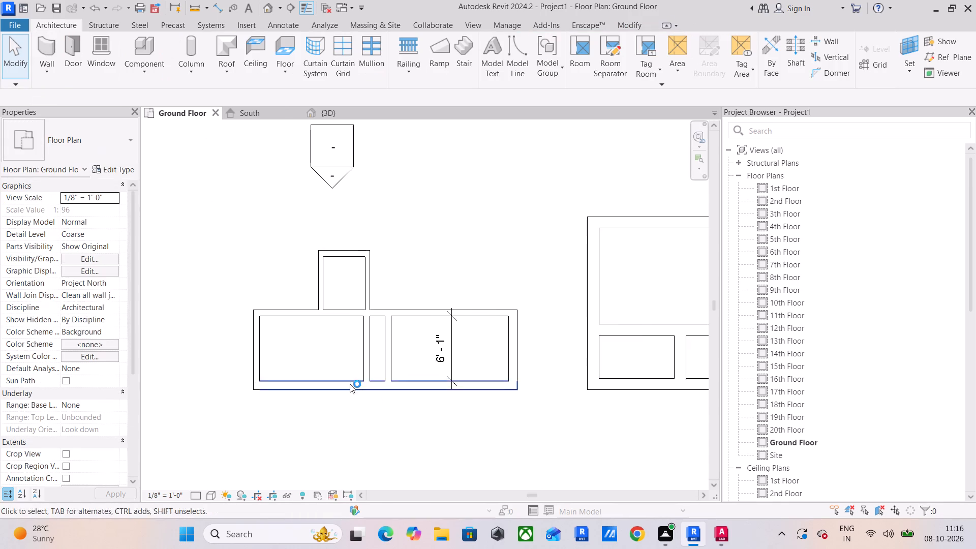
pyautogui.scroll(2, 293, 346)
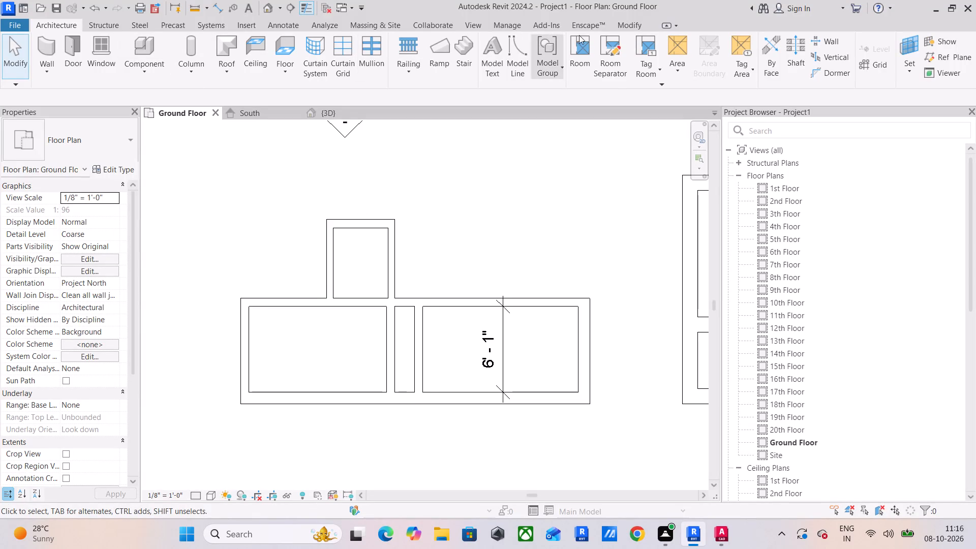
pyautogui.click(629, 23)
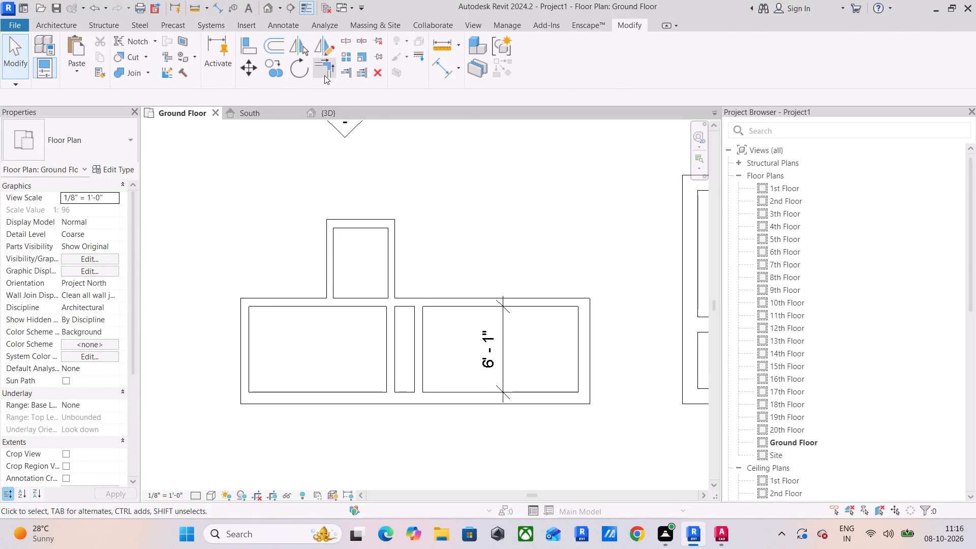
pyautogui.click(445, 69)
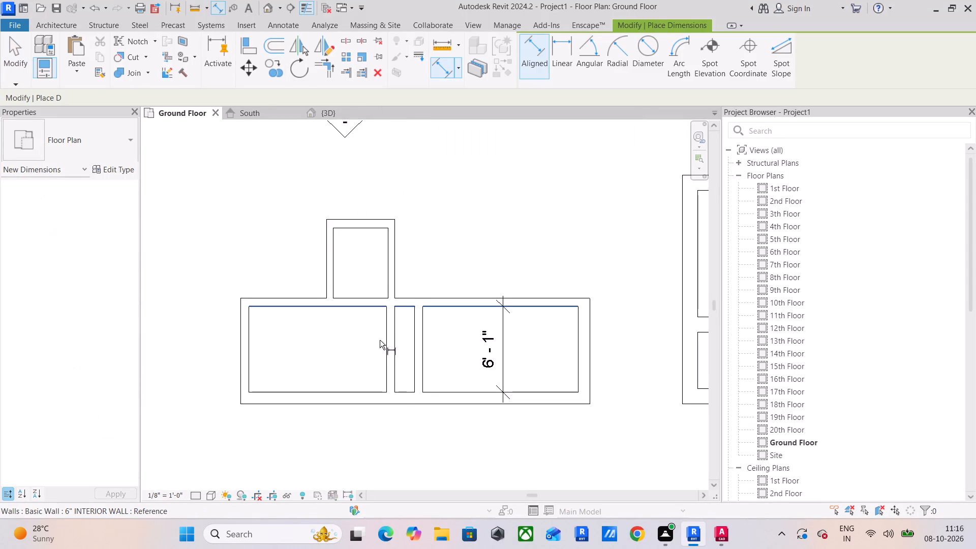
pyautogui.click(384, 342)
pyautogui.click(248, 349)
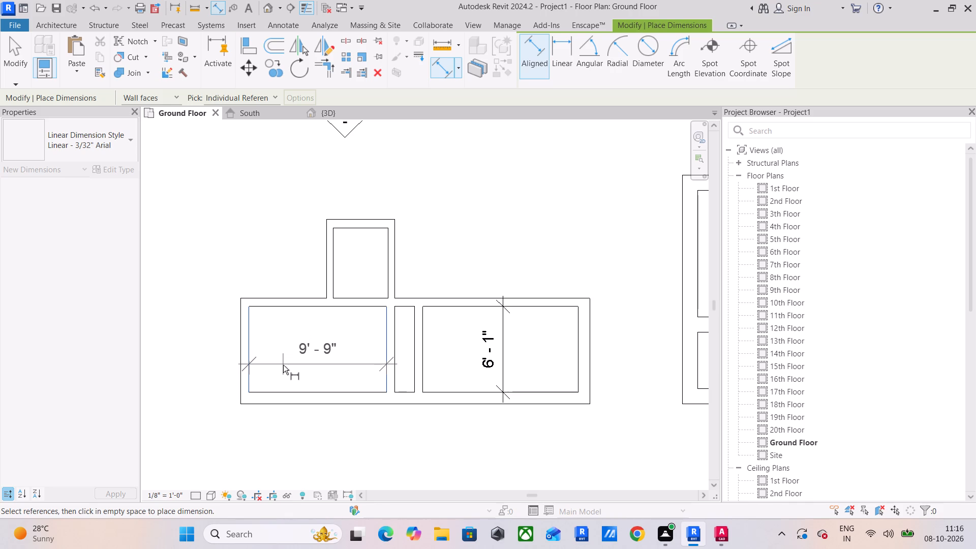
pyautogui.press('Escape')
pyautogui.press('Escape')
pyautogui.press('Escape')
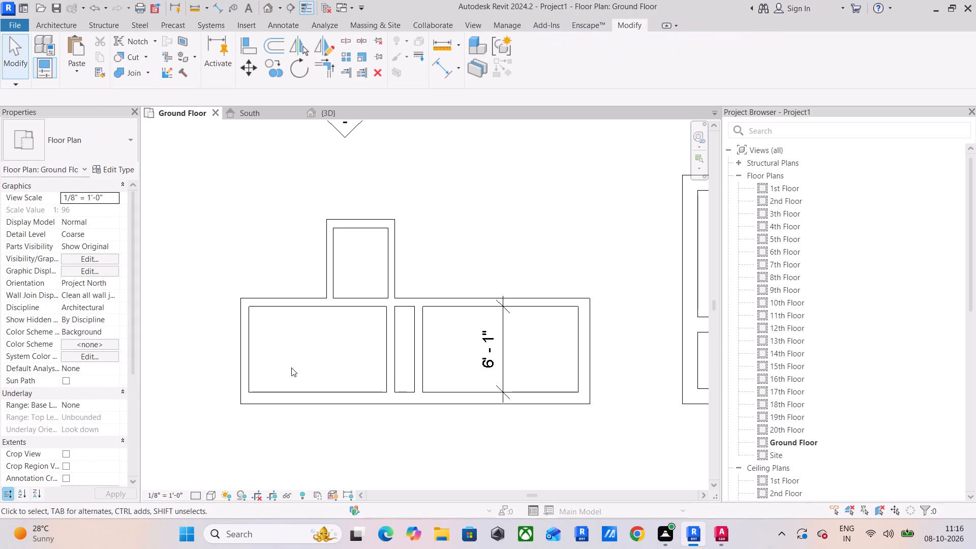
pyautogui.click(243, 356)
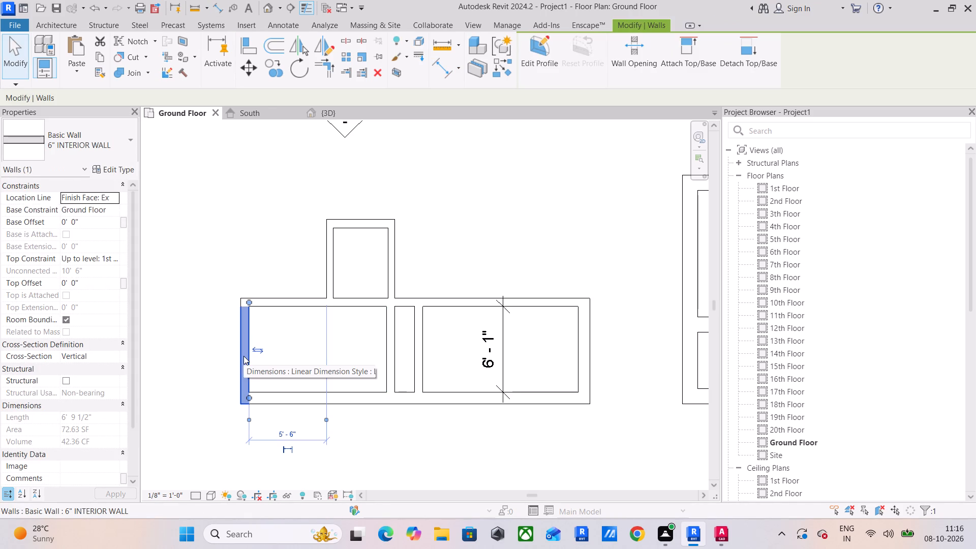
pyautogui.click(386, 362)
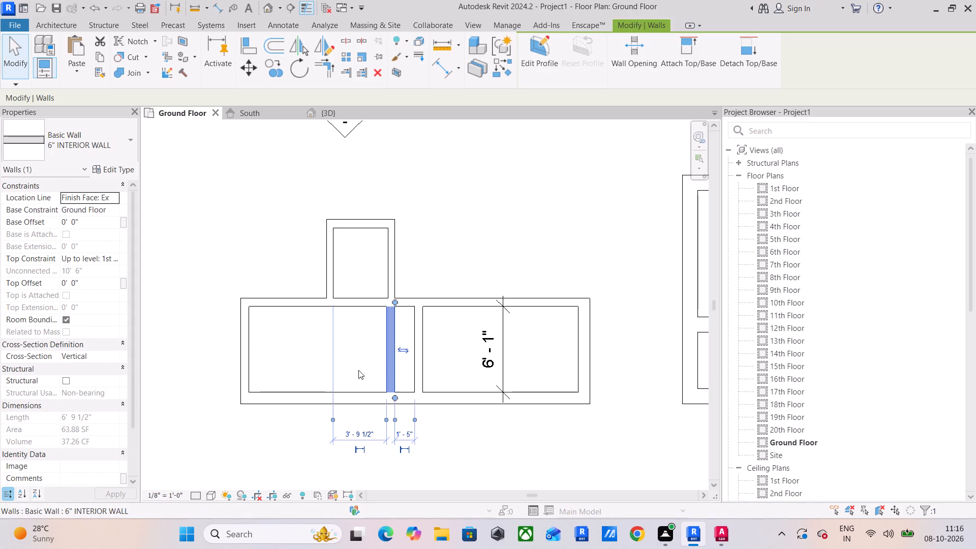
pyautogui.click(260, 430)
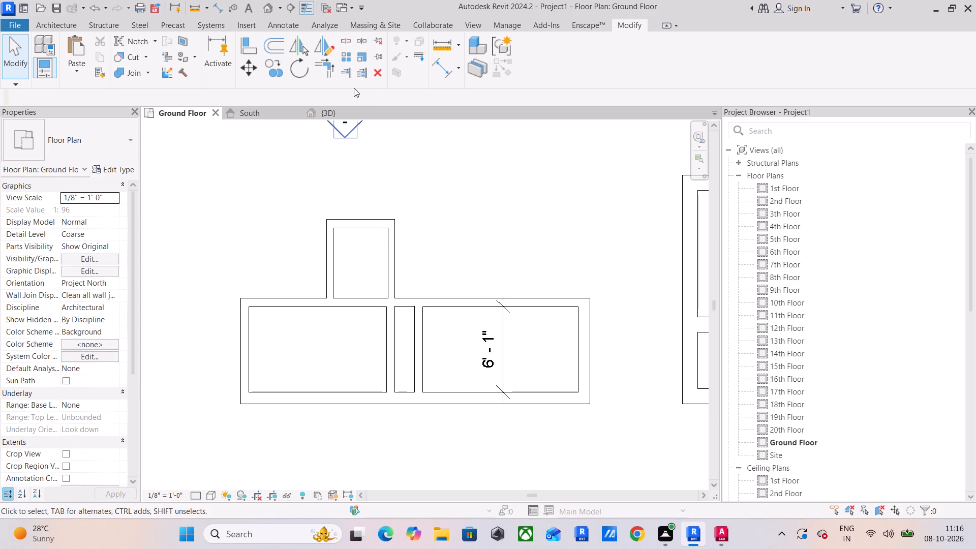
# Dimension the west room's clear inner width between the inner faces of its west and east 6" walls.
pyautogui.click(443, 65)
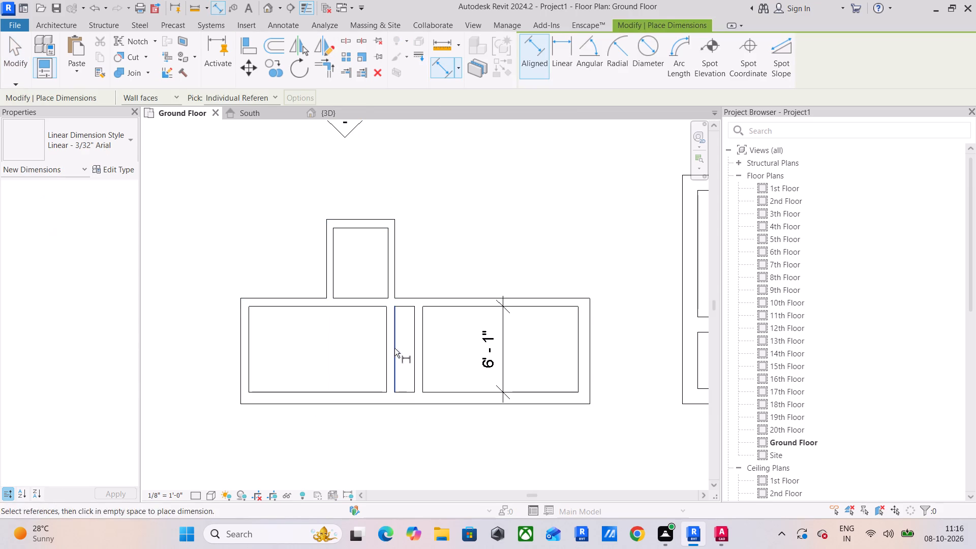
pyautogui.click(385, 354)
pyautogui.click(248, 361)
pyautogui.click(288, 362)
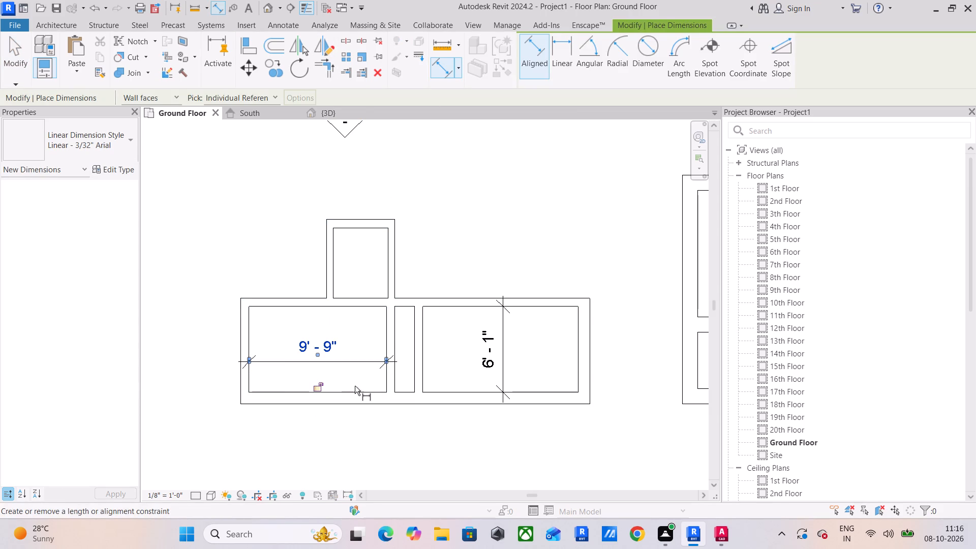
pyautogui.press('Escape')
pyautogui.click(383, 375)
pyautogui.press('Escape')
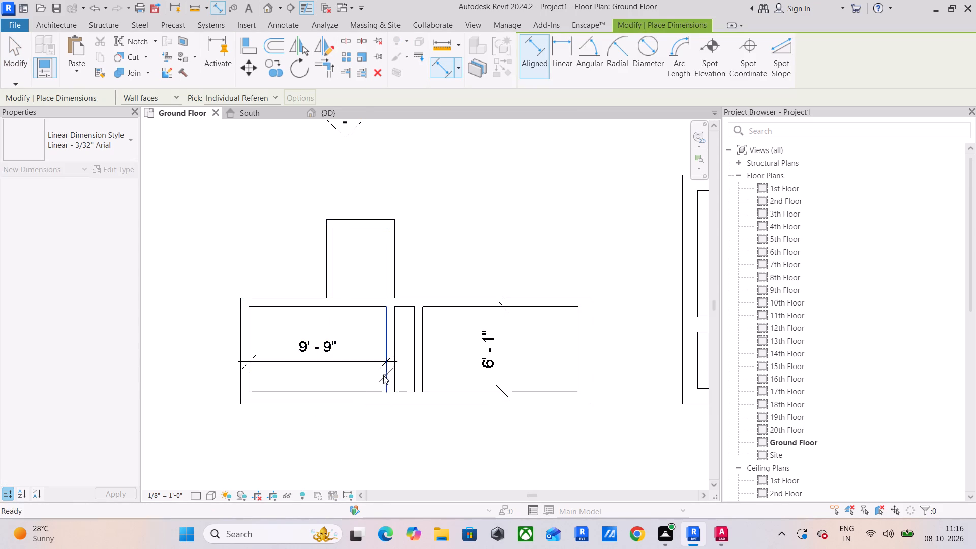
pyautogui.click(388, 375)
pyautogui.press('Escape')
pyautogui.press('Escape')
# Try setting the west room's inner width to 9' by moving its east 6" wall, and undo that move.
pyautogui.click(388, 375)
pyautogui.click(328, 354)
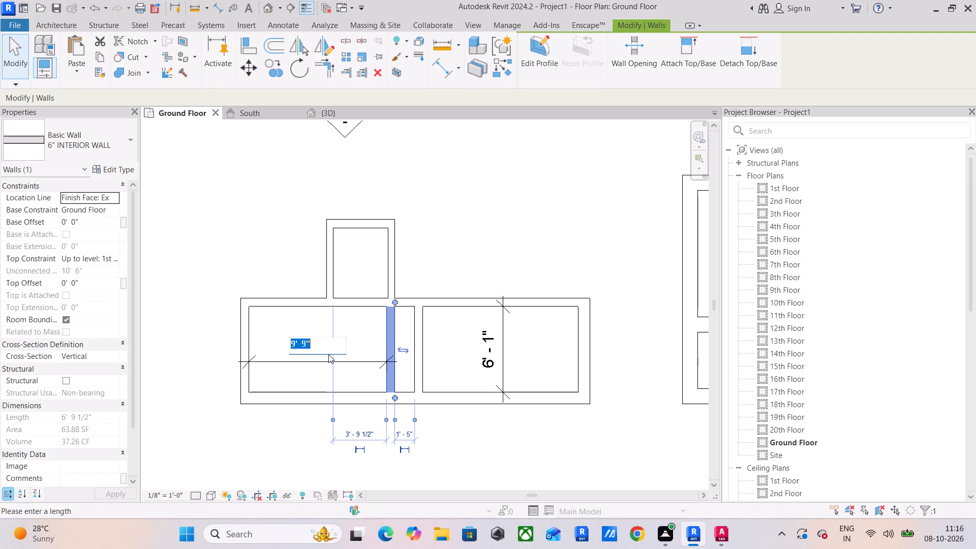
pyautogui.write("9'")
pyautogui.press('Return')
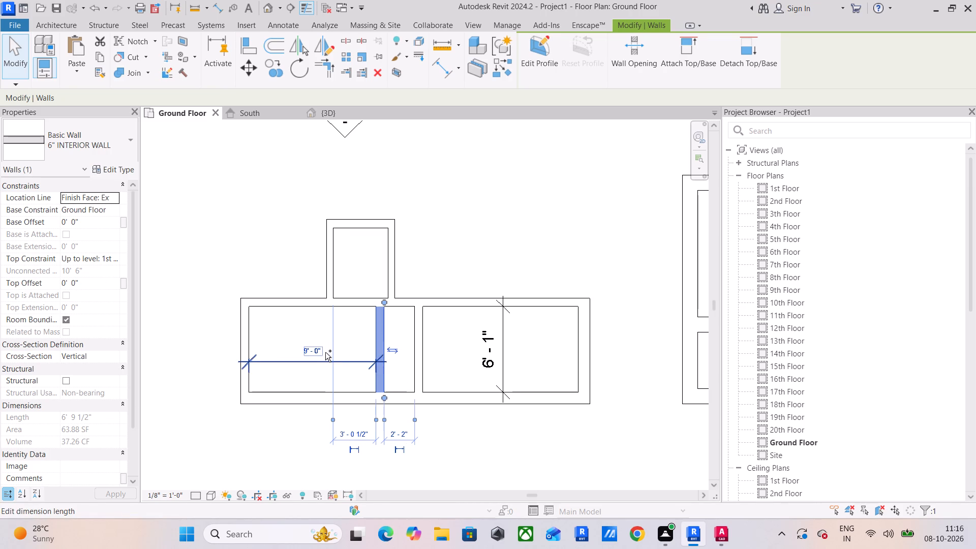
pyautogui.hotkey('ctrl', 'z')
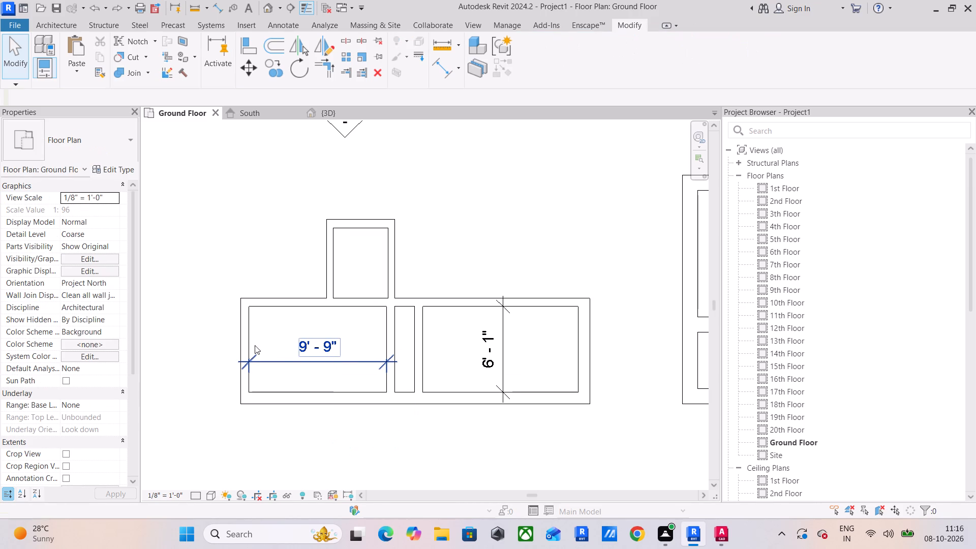
# Set the west room's inner width to 9' by moving its west 6" wall.
pyautogui.click(249, 334)
pyautogui.click(313, 352)
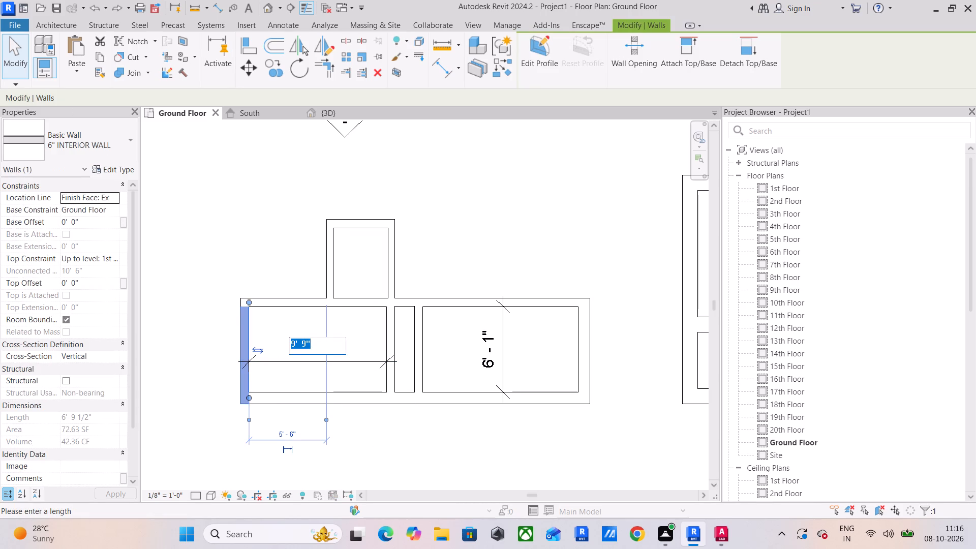
pyautogui.write("9'")
pyautogui.press('Return')
pyautogui.press('Escape')
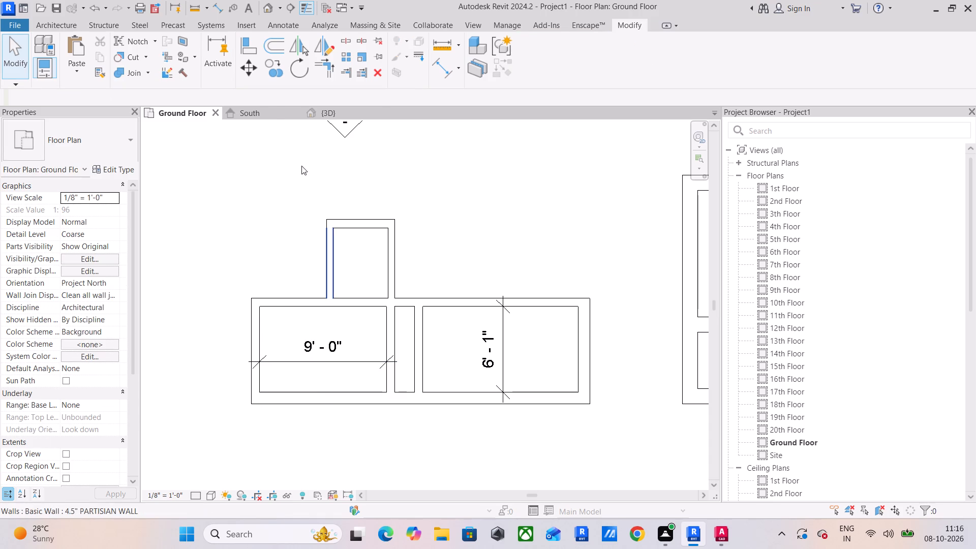
# Dimension from the west room's west wall inner face to the outer west face of the small north room.
pyautogui.click(435, 64)
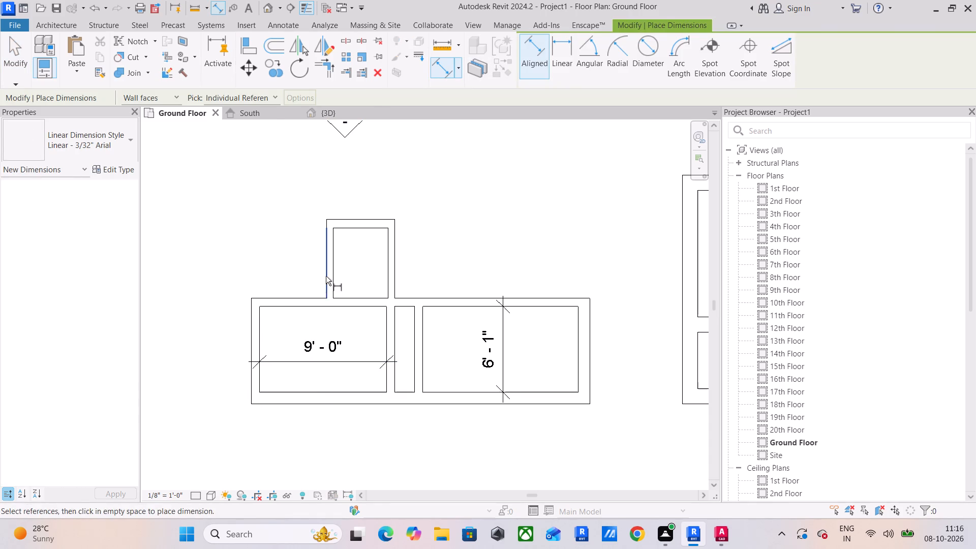
pyautogui.click(326, 276)
pyautogui.click(260, 312)
pyautogui.click(262, 246)
pyautogui.press('Escape')
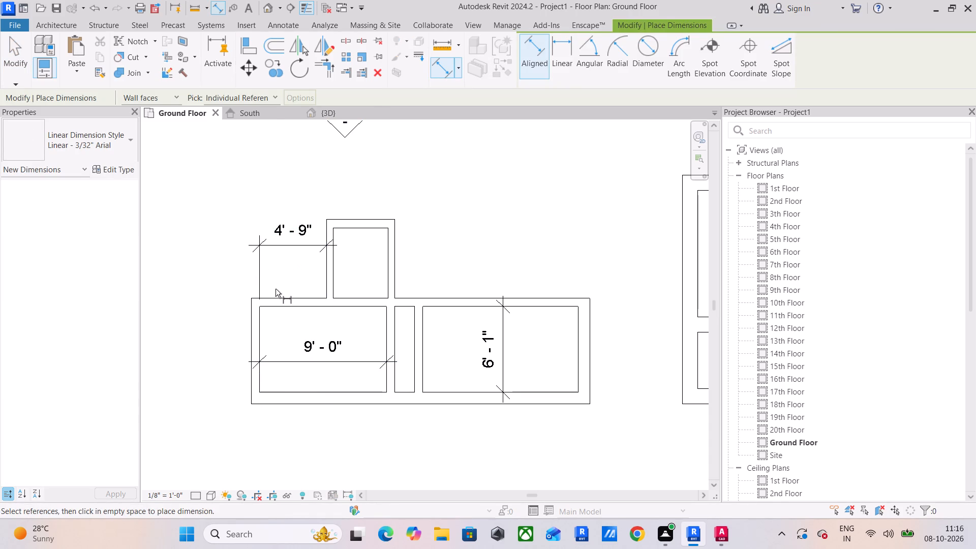
# Dimension the small north room's inner width between its two 4.5" partition walls.
pyautogui.moveTo(385, 286); pyautogui.dragTo(371, 288)
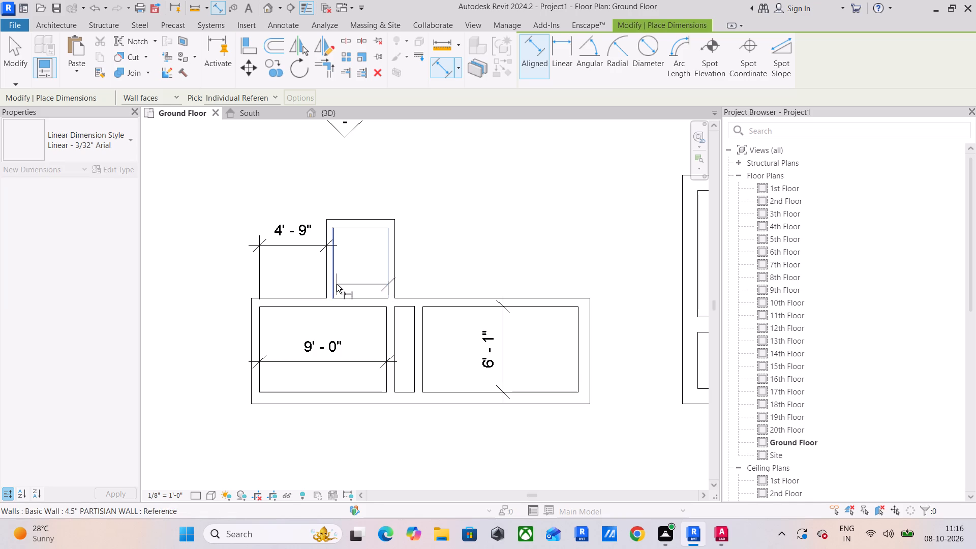
pyautogui.click(337, 284)
pyautogui.click(353, 269)
pyautogui.scroll(3, 354, 289)
pyautogui.scroll(-3, 354, 289)
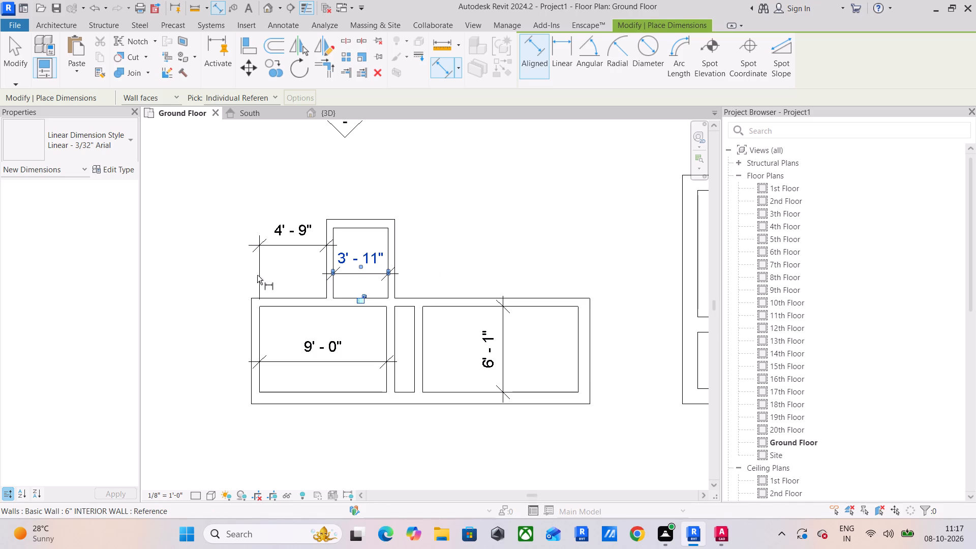
pyautogui.scroll(-4, 309, 263)
pyautogui.moveTo(309, 263); pyautogui.dragTo(497, 221, button='middle')
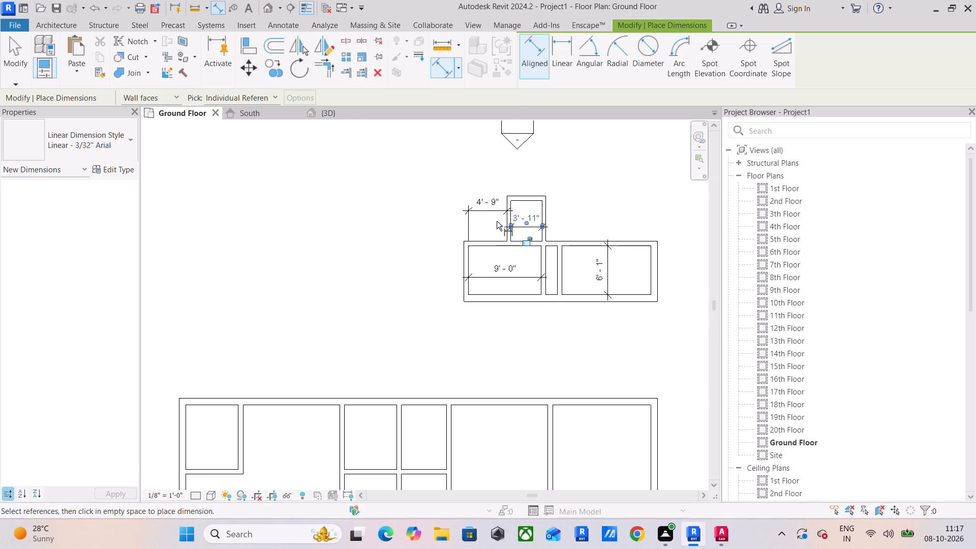
pyautogui.click(10, 60)
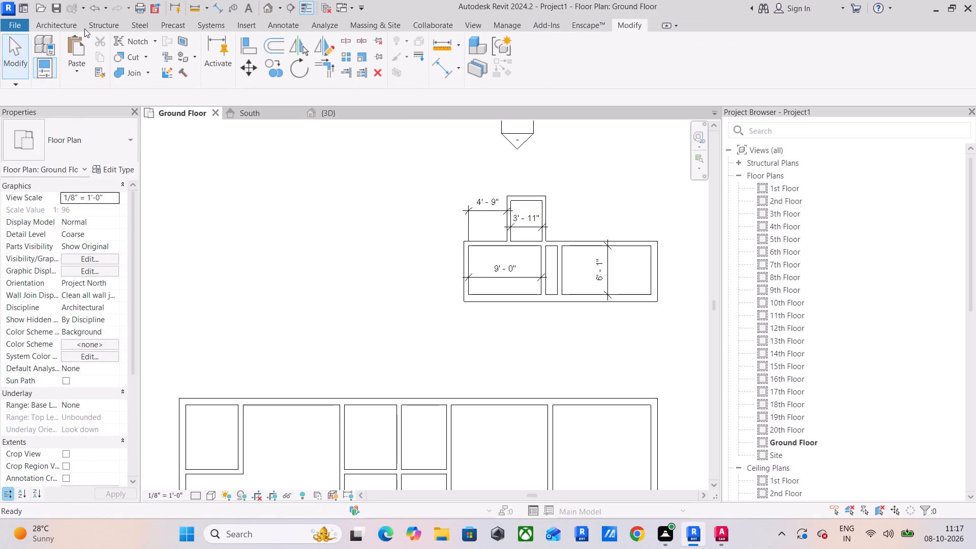
# Draw a 16' 9" exterior wall northward, aligned with the lower building's west wall and starting level with the block's south face.
pyautogui.click(67, 28)
pyautogui.click(498, 297)
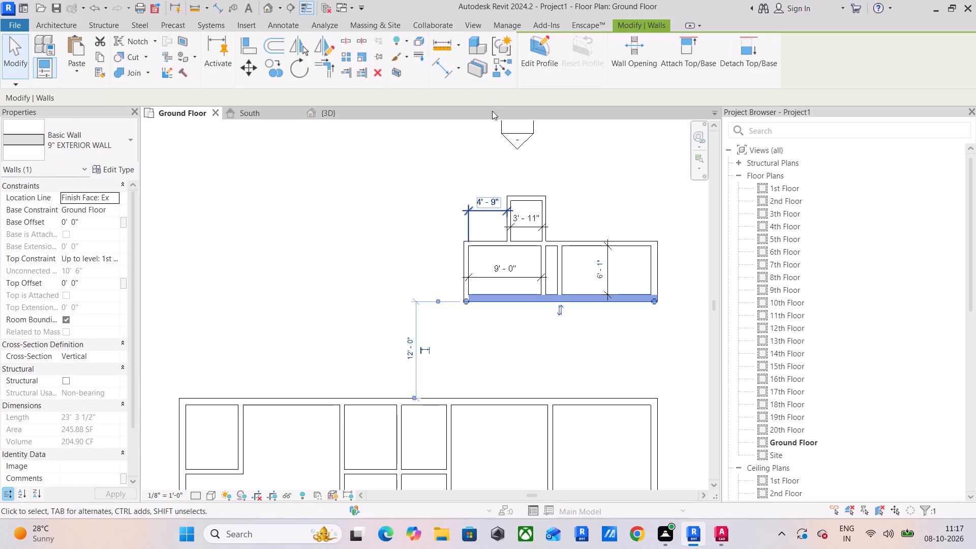
pyautogui.click(498, 74)
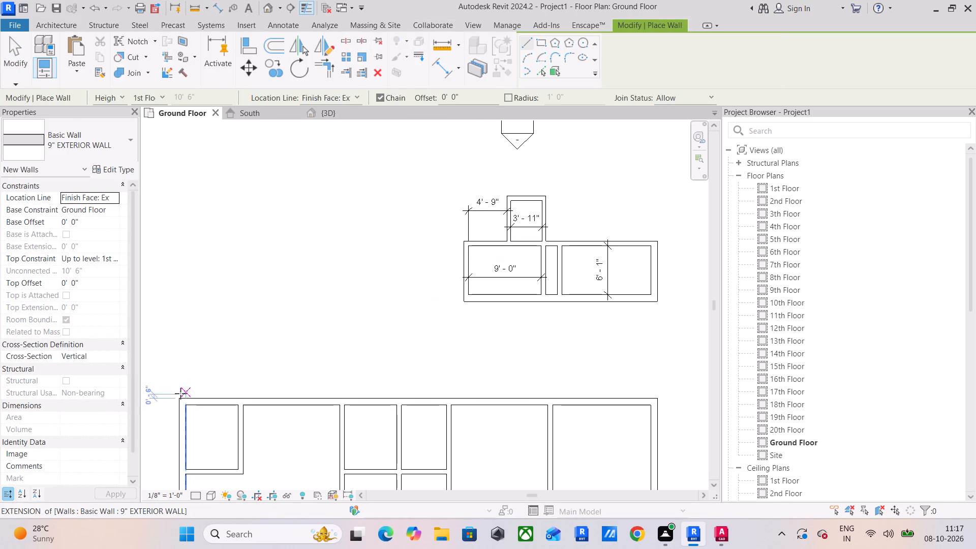
pyautogui.click(186, 306)
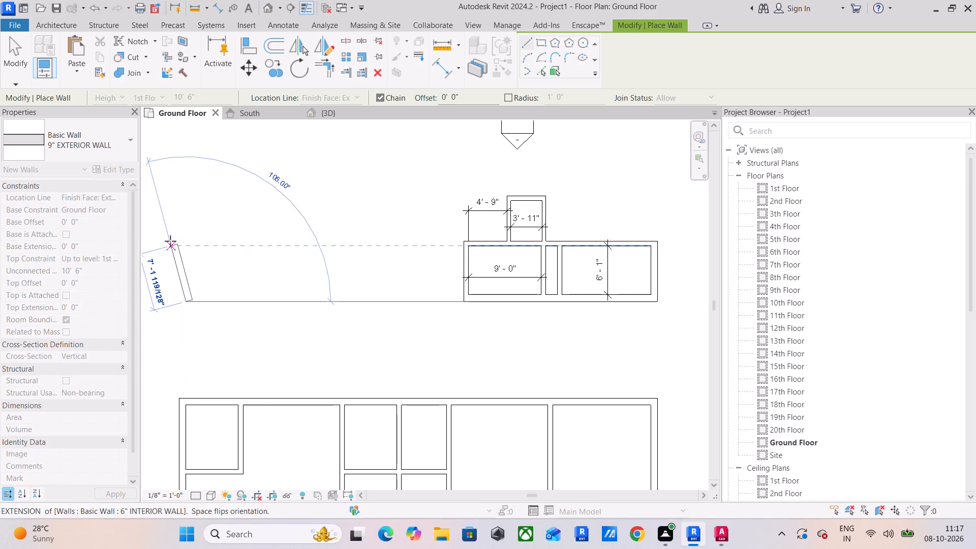
pyautogui.press('space')
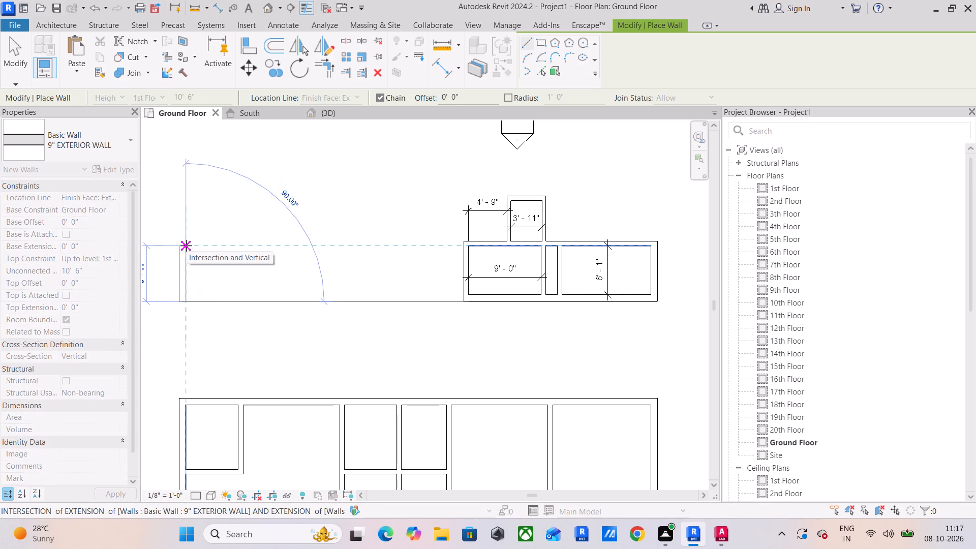
pyautogui.press('1')
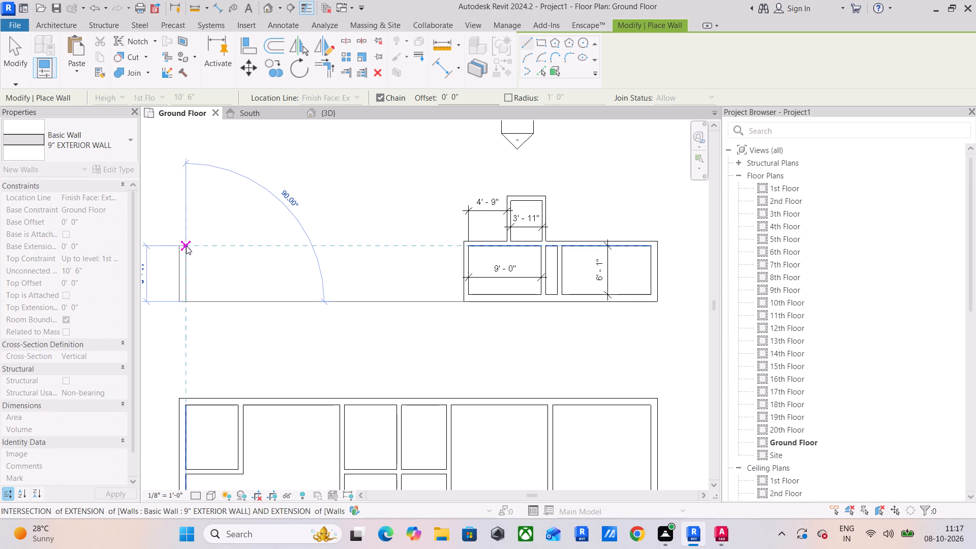
pyautogui.write("6'")
pyautogui.press('Return')
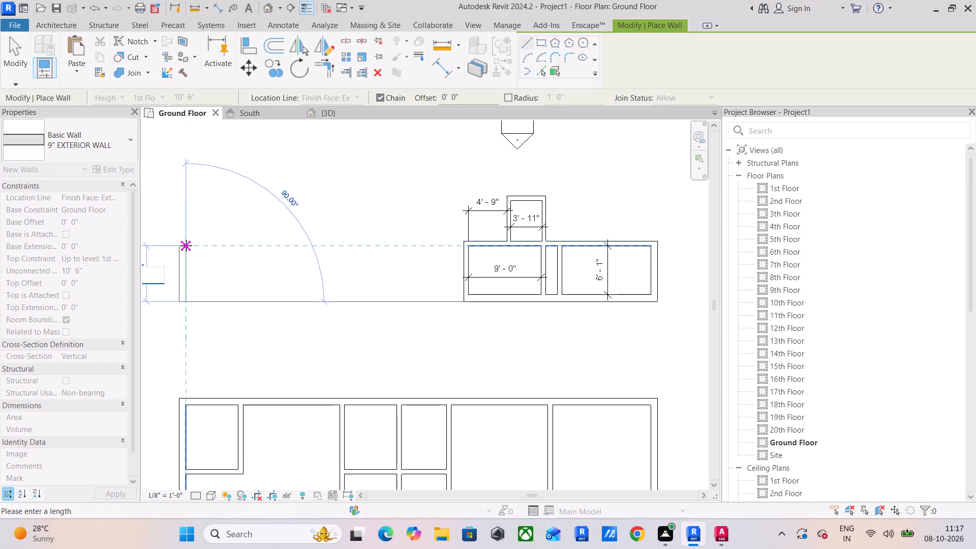
pyautogui.press('Escape')
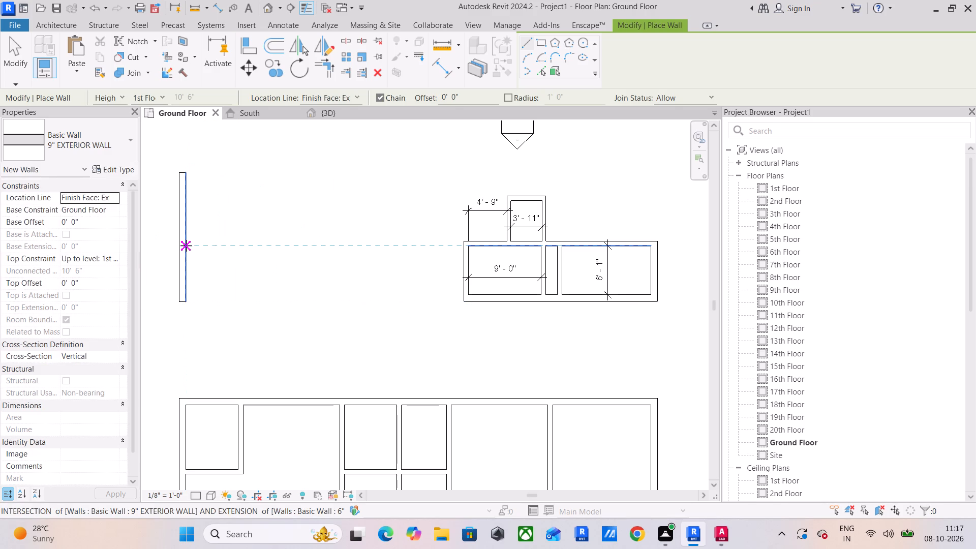
# Draw a 13' 9" exterior wall eastward from the south end of the new west wall, with its thickness on the north side.
pyautogui.click(187, 299)
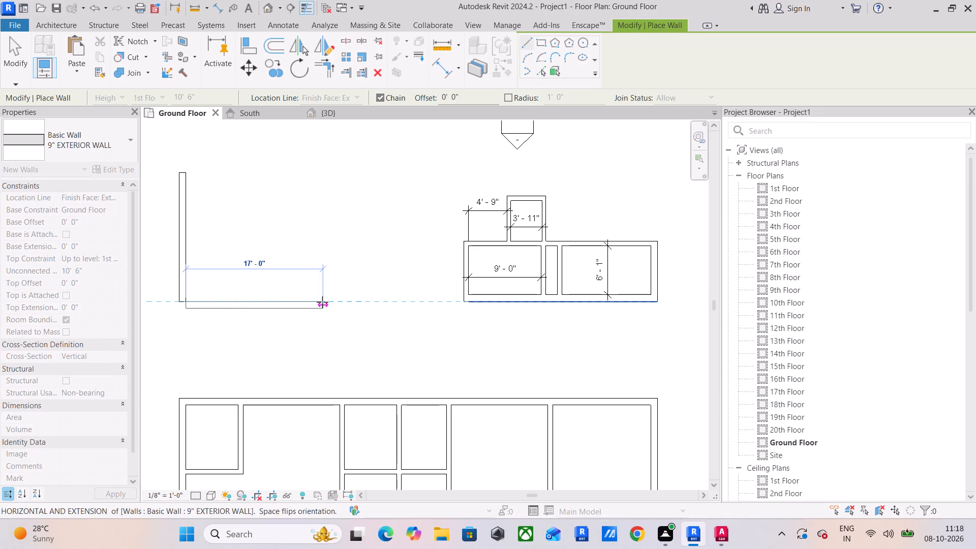
pyautogui.press('space')
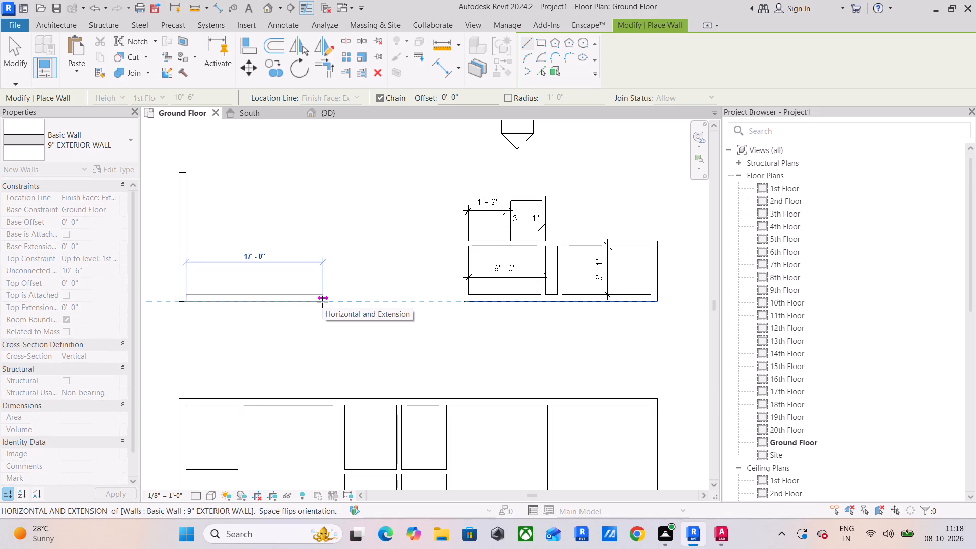
pyautogui.write("13'")
pyautogui.press('Return')
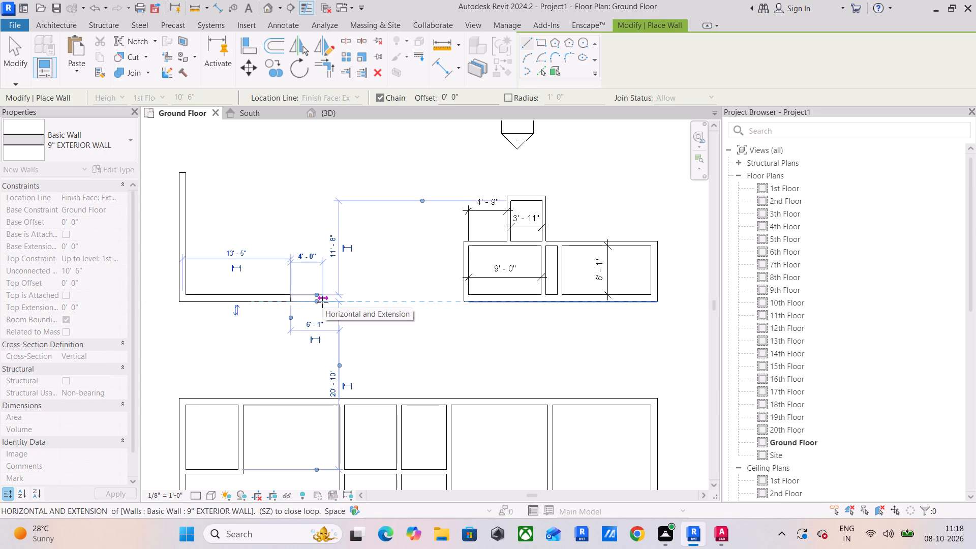
pyautogui.press('Escape')
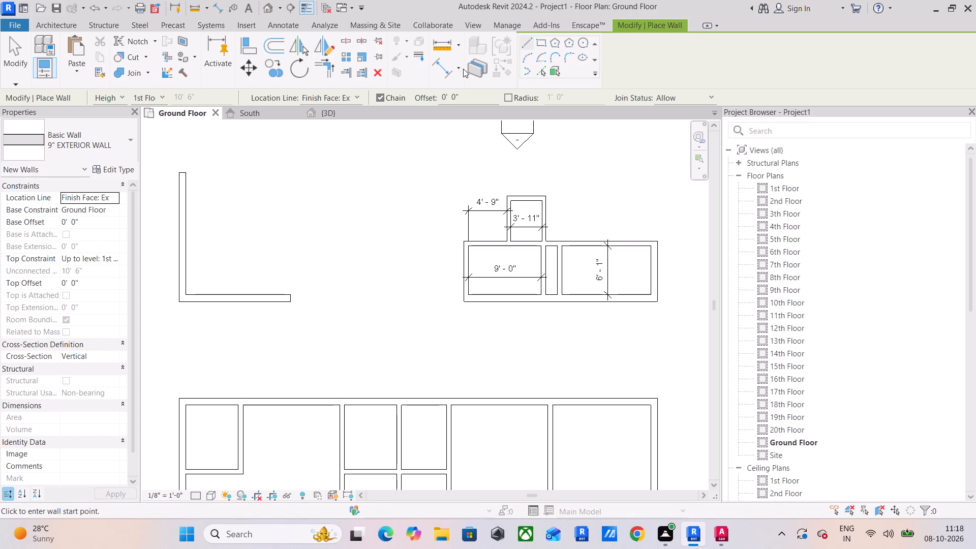
# Dimension the new west wall from the 13' south wall's inner face to the west wall's north end.
pyautogui.click(435, 67)
pyautogui.moveTo(201, 292); pyautogui.dragTo(202, 286)
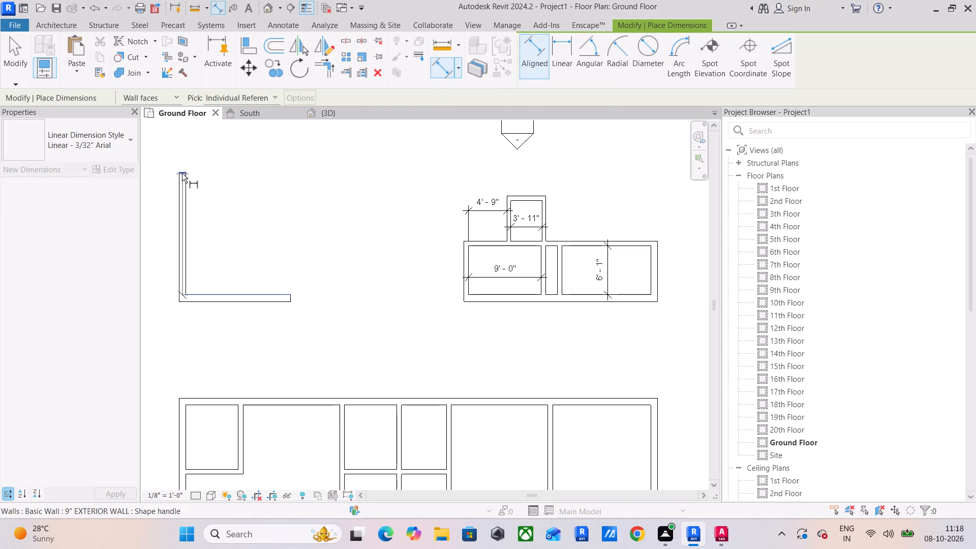
pyautogui.click(182, 171)
pyautogui.click(218, 180)
pyautogui.scroll(4, 197, 239)
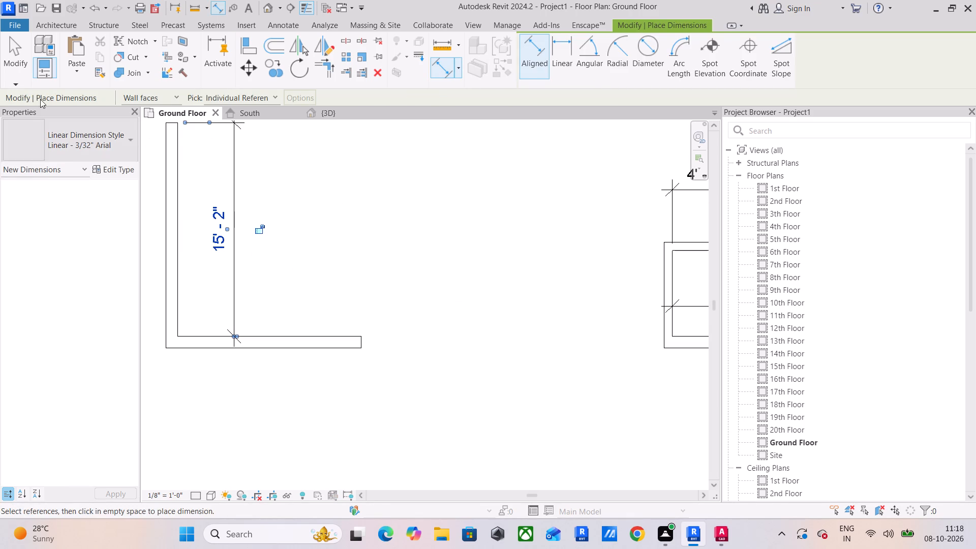
# Set the new west exterior wall's inside length to 16' from the south wall's inner face.
pyautogui.click(18, 47)
pyautogui.click(163, 204)
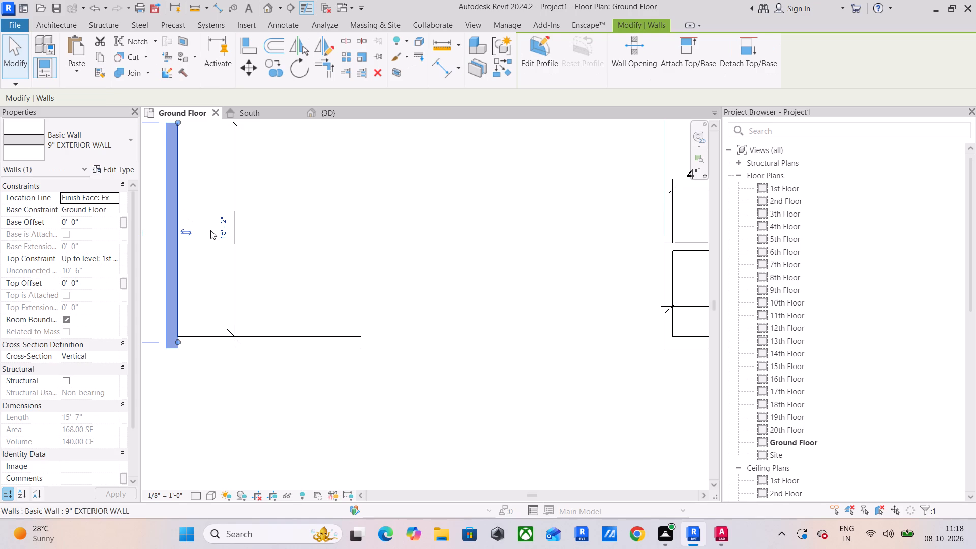
pyautogui.click(217, 229)
pyautogui.press('1')
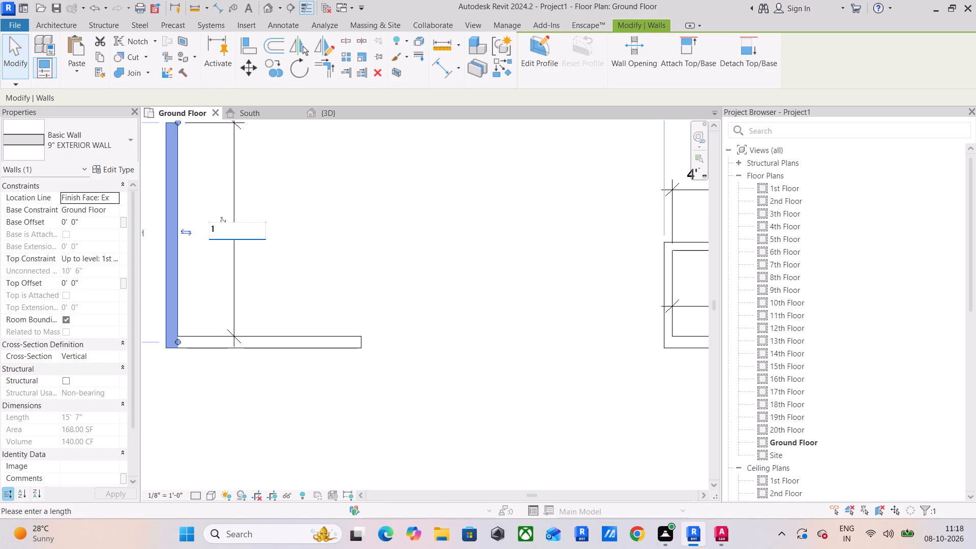
pyautogui.write("6'")
pyautogui.press('Return')
pyautogui.click(317, 224)
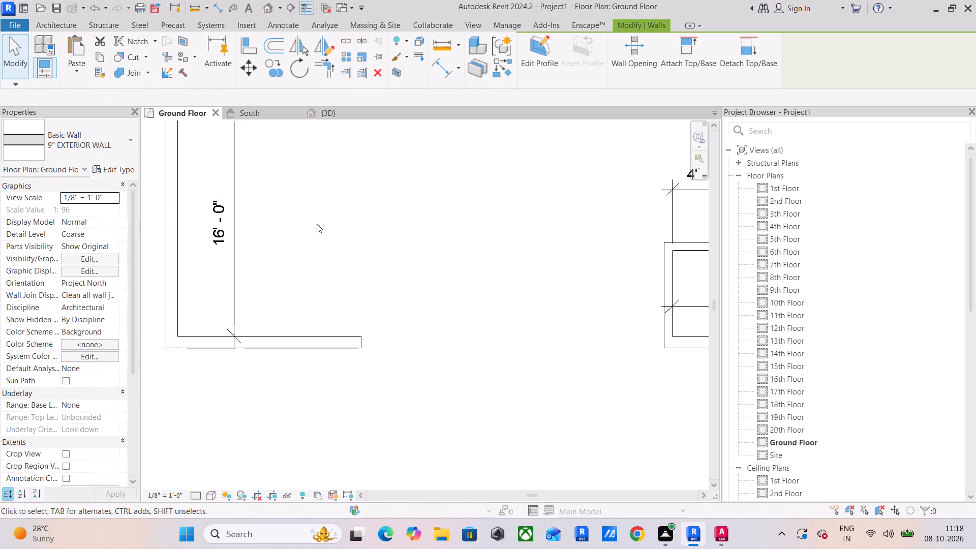
pyautogui.scroll(-4, 317, 224)
pyautogui.moveTo(379, 277); pyautogui.dragTo(352, 327, button='middle')
# Delete the length dimension beside the new west exterior wall.
pyautogui.click(248, 281)
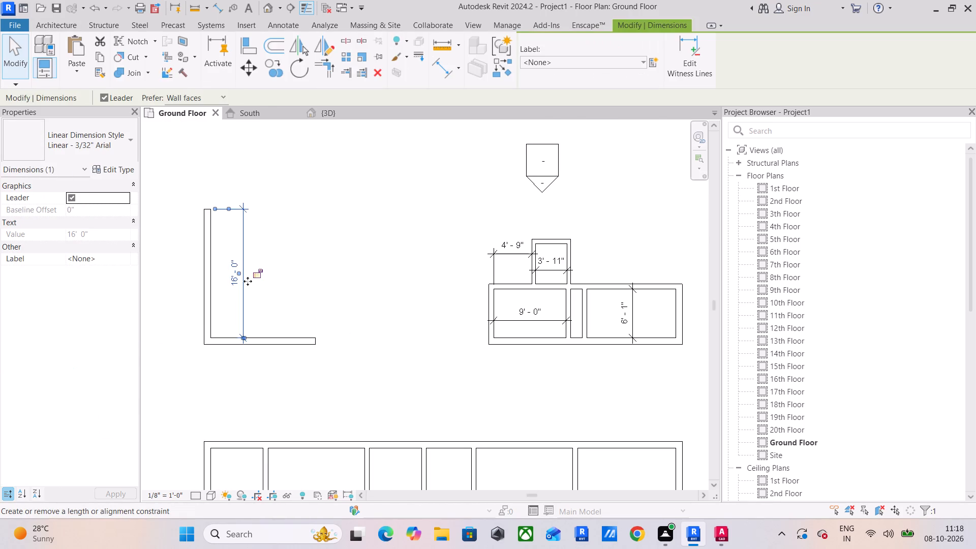
pyautogui.press('Delete')
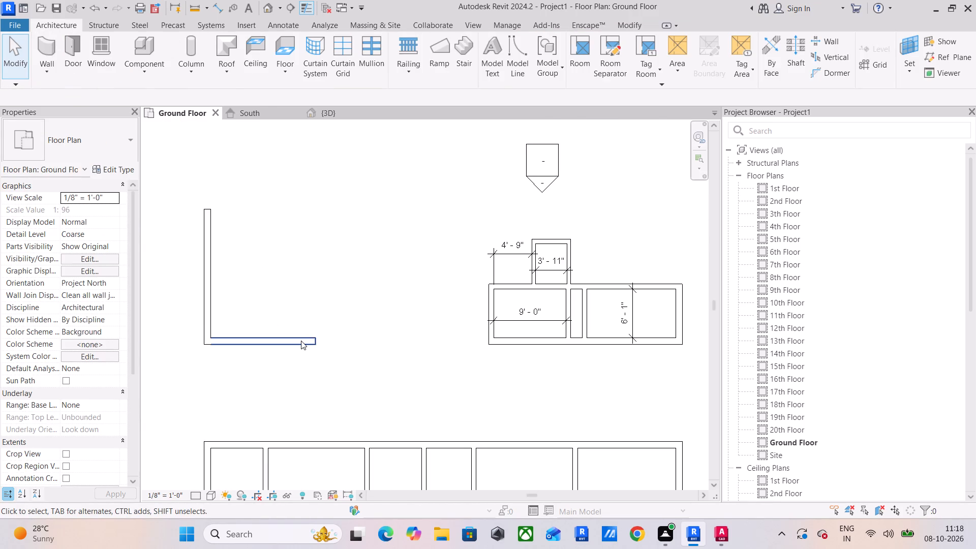
# Start a new wall run using the 6" INTERIOR WALL type.
pyautogui.click(301, 341)
pyautogui.click(341, 259)
pyautogui.click(50, 40)
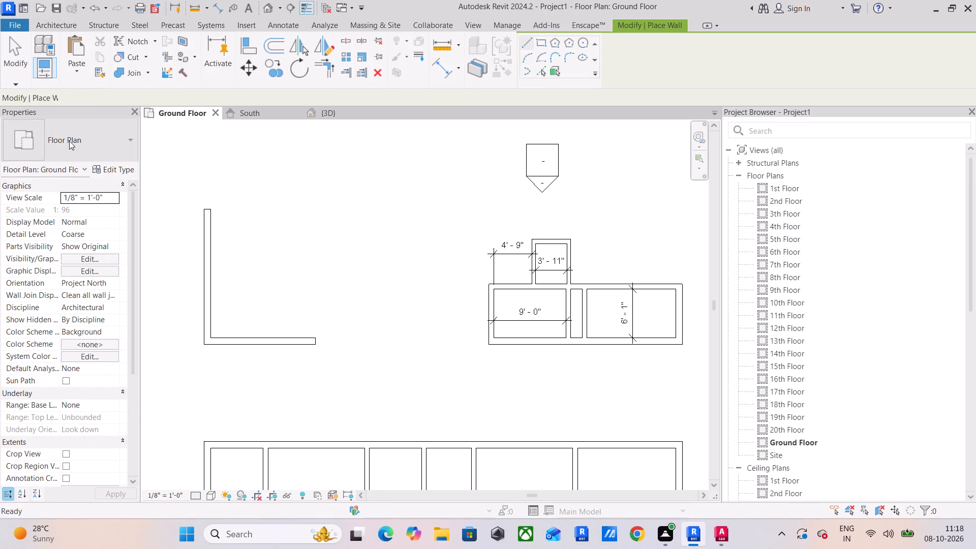
pyautogui.scroll(2, 69, 141)
pyautogui.click(76, 154)
pyautogui.scroll(1, 71, 215)
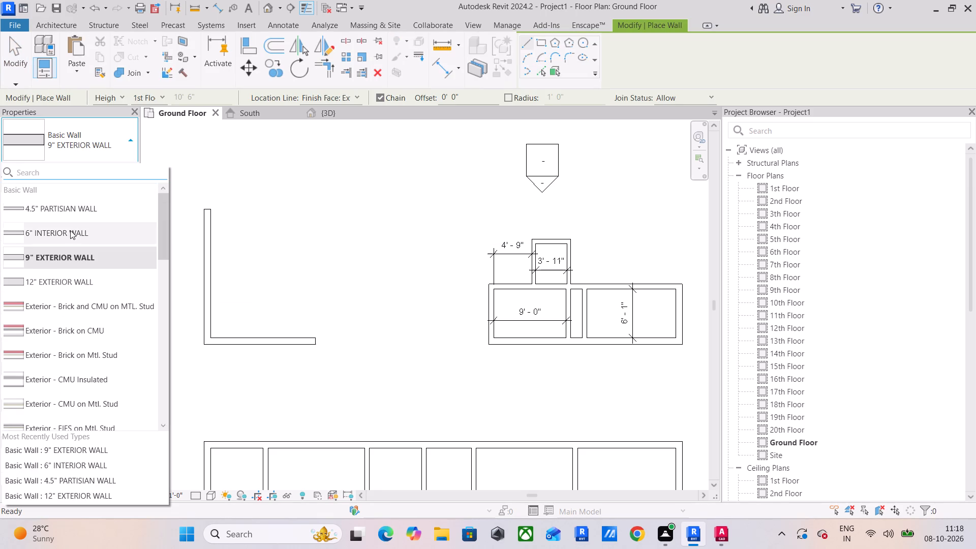
pyautogui.click(70, 230)
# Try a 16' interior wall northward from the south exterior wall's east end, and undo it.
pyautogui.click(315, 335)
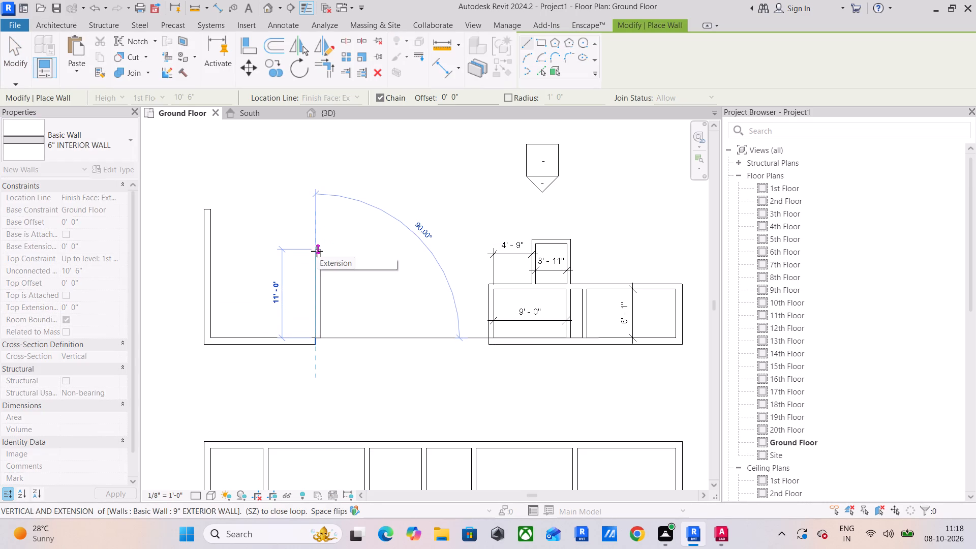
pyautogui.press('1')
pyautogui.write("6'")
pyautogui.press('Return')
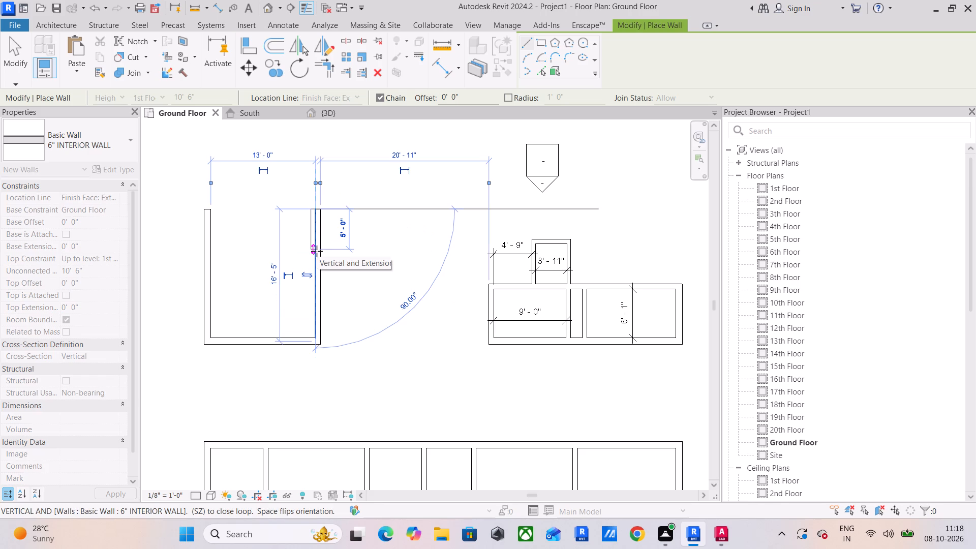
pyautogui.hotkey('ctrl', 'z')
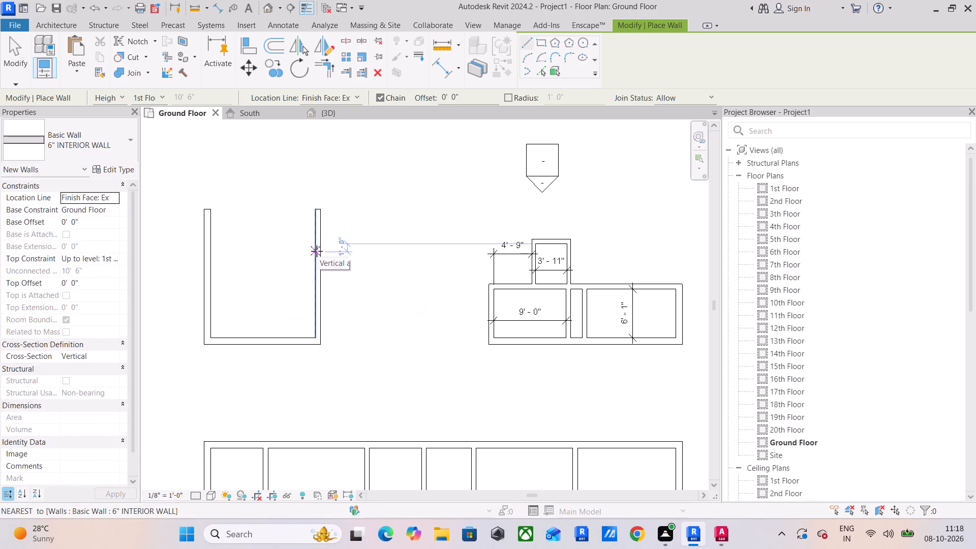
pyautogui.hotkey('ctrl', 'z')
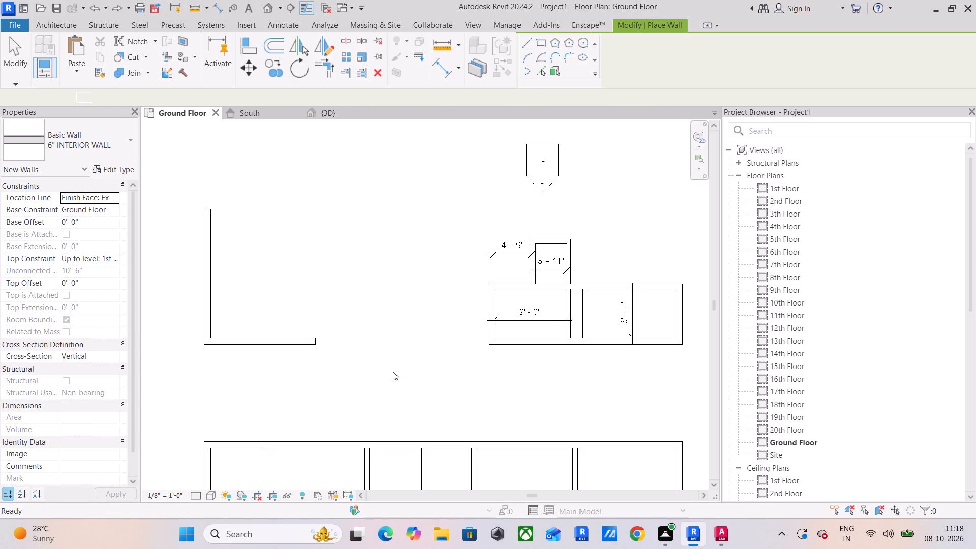
# Draw a 6' 1" interior wall northward from the inner corner at the south exterior wall's east end.
pyautogui.click(316, 335)
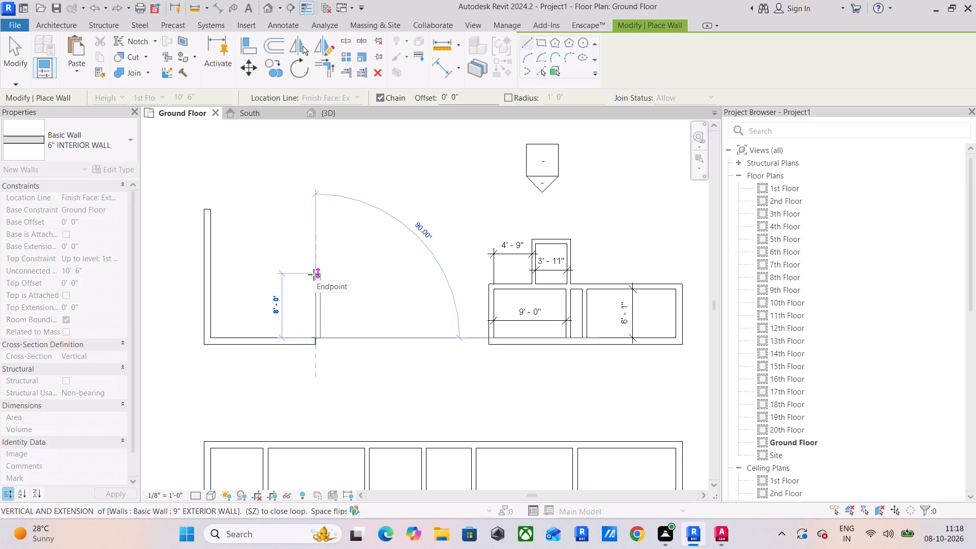
pyautogui.write("6'")
pyautogui.write('11"')
pyautogui.press('BackSpace')
pyautogui.press('BackSpace')
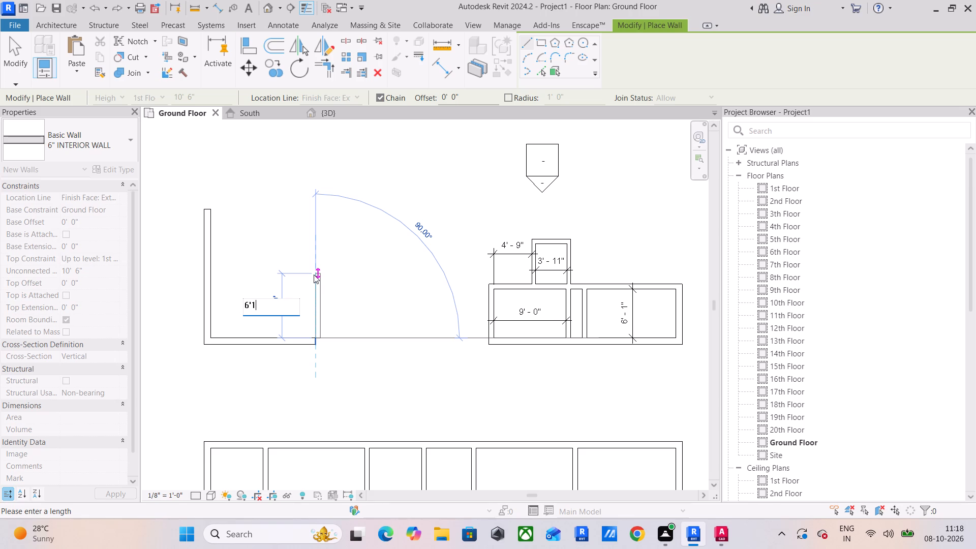
pyautogui.hotkey('shift', '"')
pyautogui.press('Return')
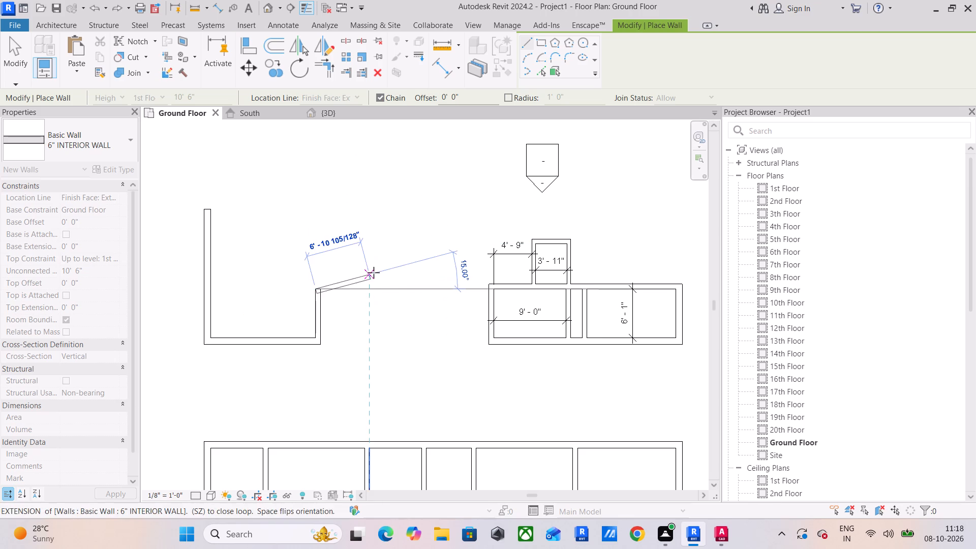
pyautogui.press('Escape')
# Draw a 9' interior wall eastward from the 6' 1" wall's north end, with its thickness on the north side.
pyautogui.click(320, 285)
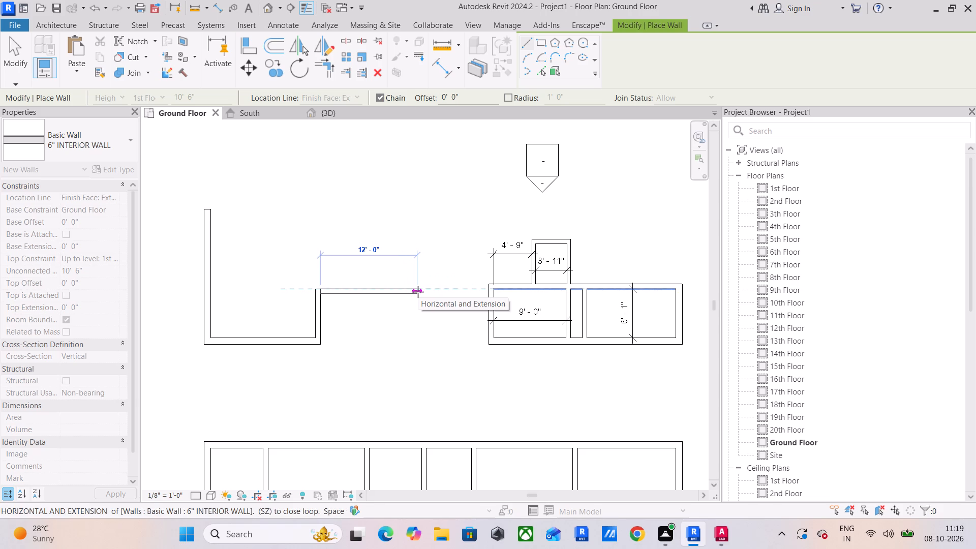
pyautogui.press('space')
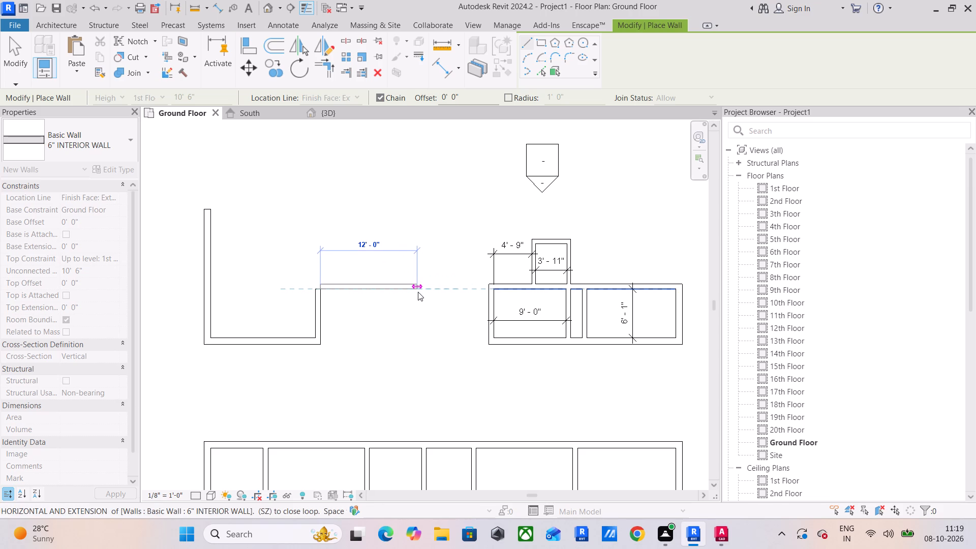
pyautogui.press('9')
pyautogui.press("'")
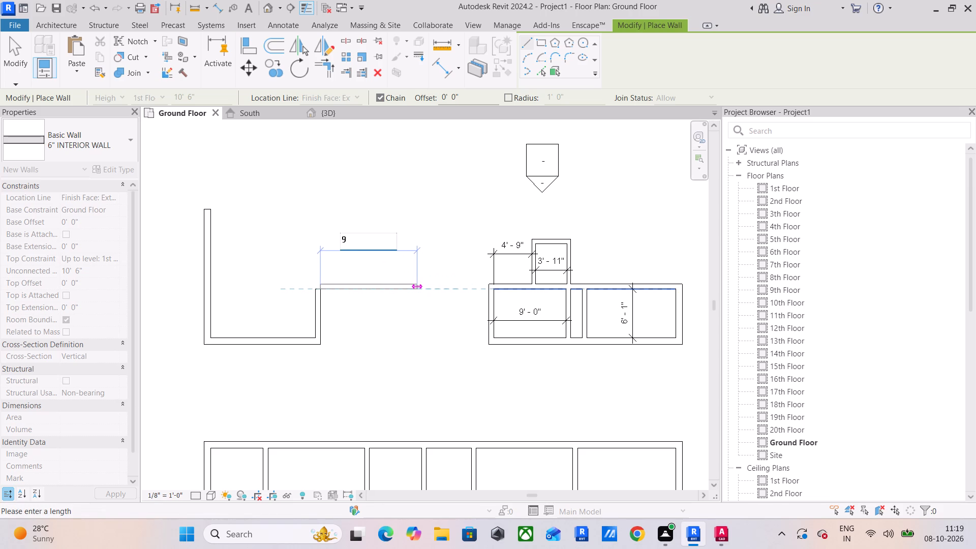
pyautogui.press('Return')
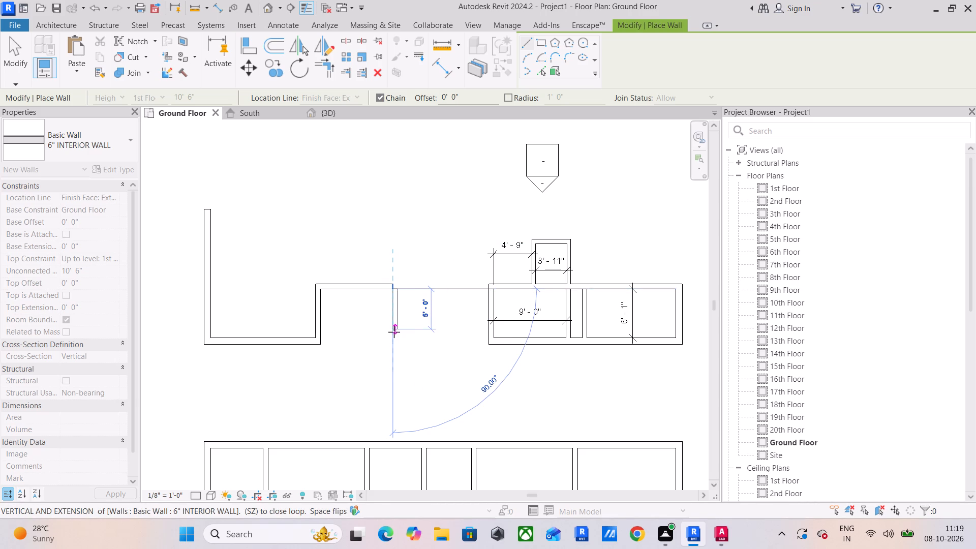
# Draw an interior wall about 6' long southward from the 9' wall's east end.
pyautogui.scroll(3, 394, 340)
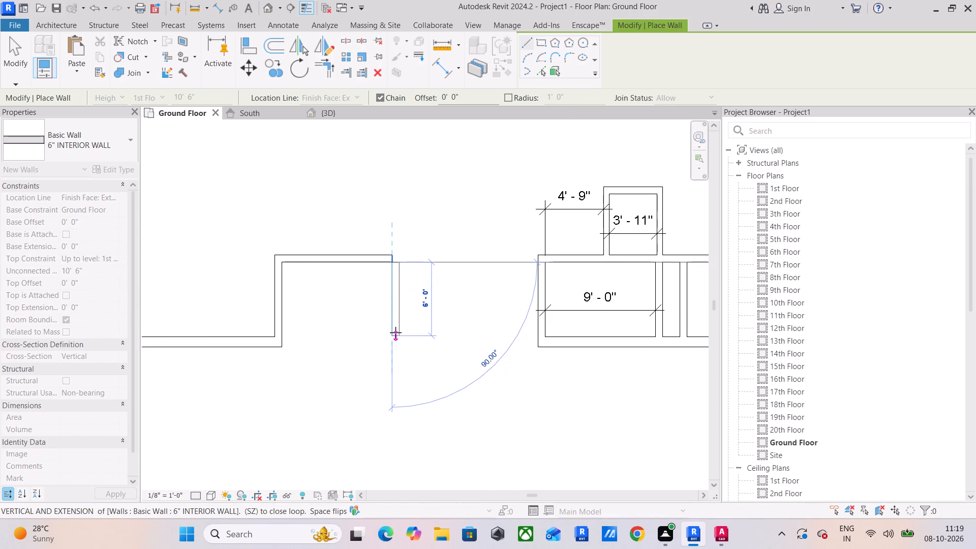
pyautogui.click(396, 333)
pyautogui.press('Escape')
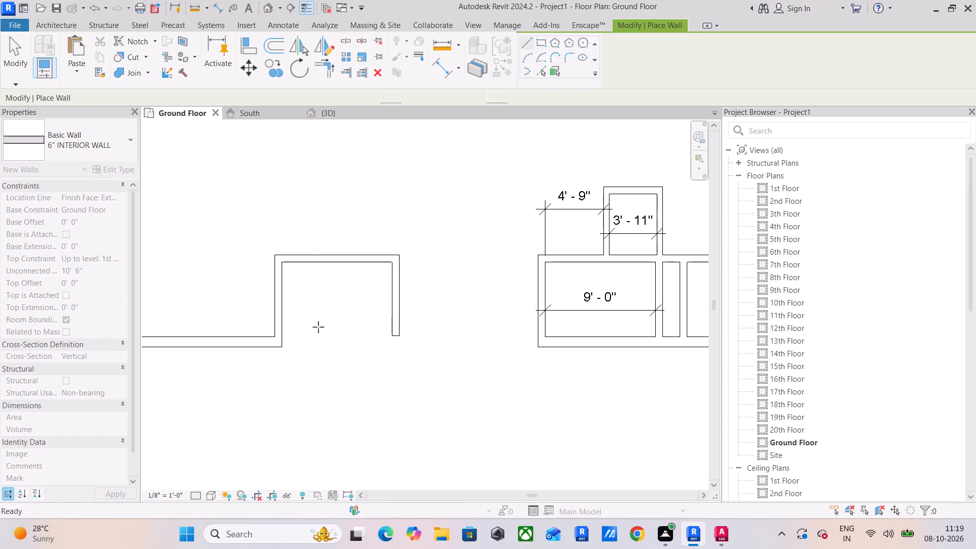
# Align the south end of the new east interior wall with the south exterior wall's inner face.
pyautogui.click(252, 41)
pyautogui.click(249, 334)
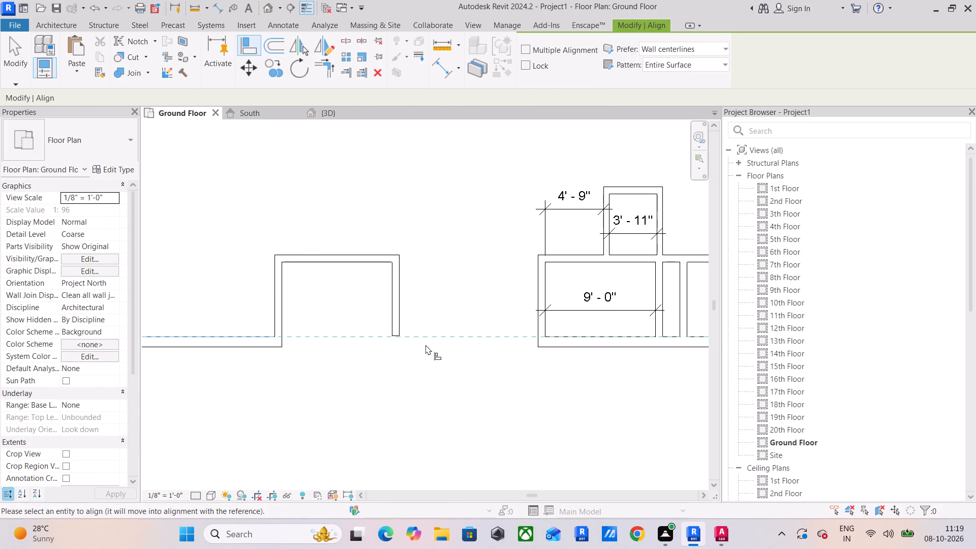
pyautogui.click(395, 333)
pyautogui.press('Escape')
pyautogui.scroll(-2, 396, 361)
pyautogui.moveTo(396, 361); pyautogui.dragTo(360, 363, button='middle')
pyautogui.press('Escape')
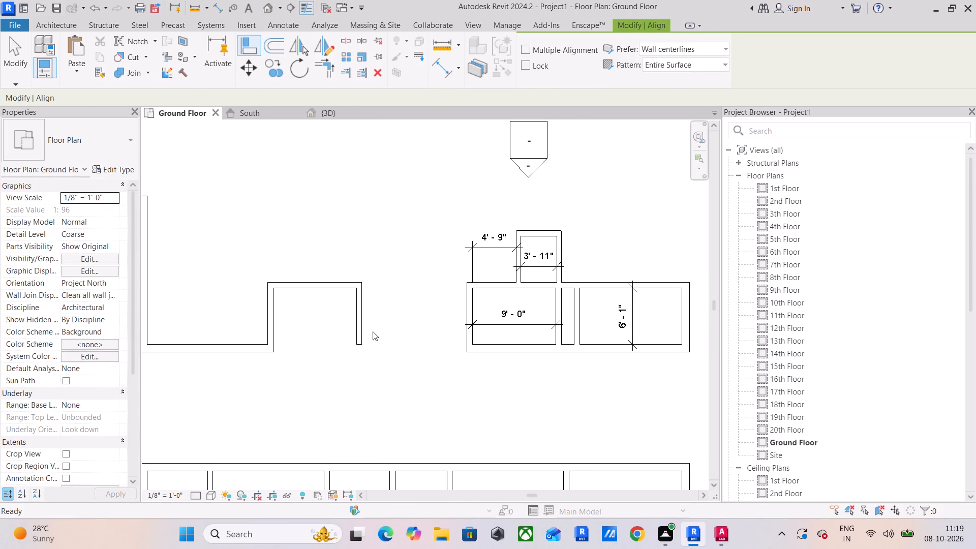
pyautogui.press('Escape')
pyautogui.press('Escape')
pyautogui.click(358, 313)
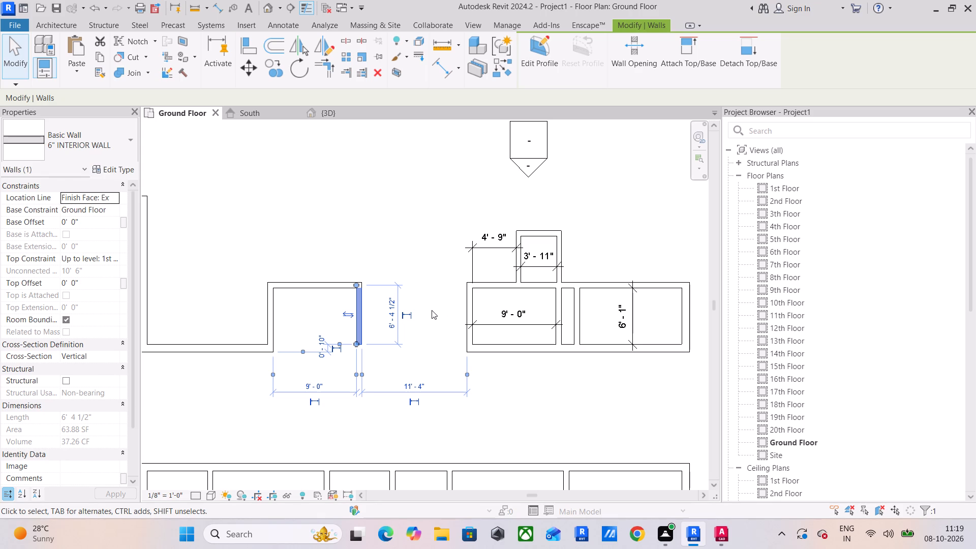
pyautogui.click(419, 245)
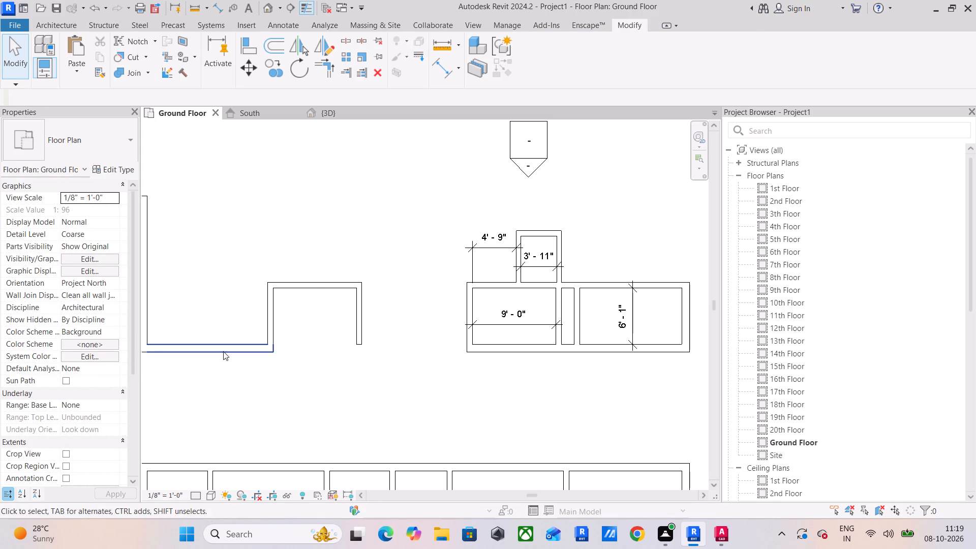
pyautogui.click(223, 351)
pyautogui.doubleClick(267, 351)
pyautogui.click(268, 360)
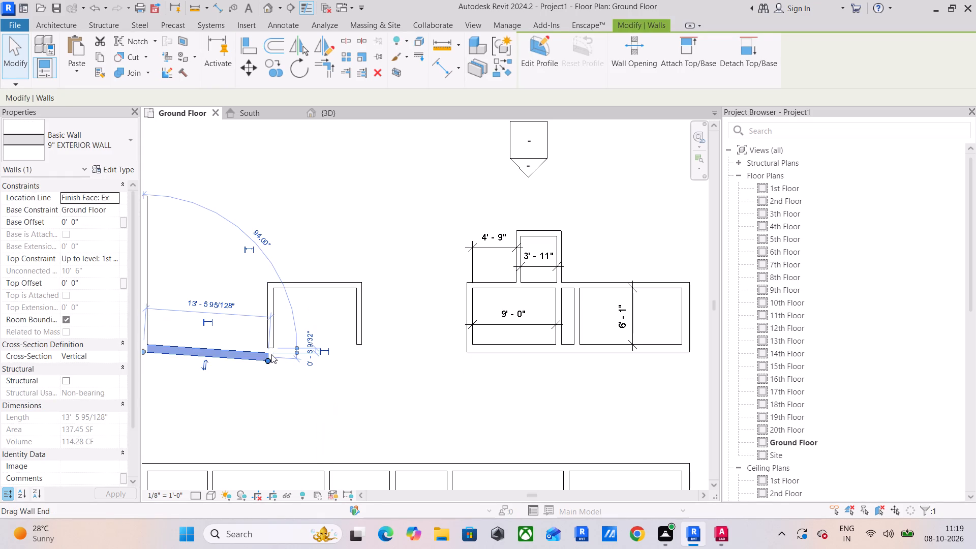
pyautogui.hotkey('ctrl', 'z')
# Extend the south exterior wall's east end to the new east interior wall, closing the 9' wide room.
pyautogui.click(249, 349)
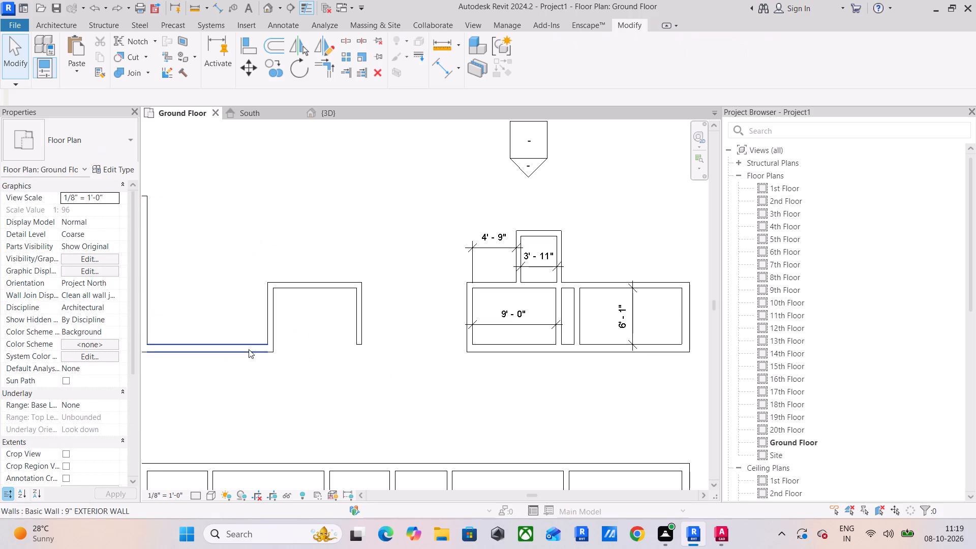
pyautogui.moveTo(269, 349); pyautogui.dragTo(356, 353)
pyautogui.click(332, 372)
pyautogui.moveTo(366, 373); pyautogui.dragTo(303, 375, button='middle')
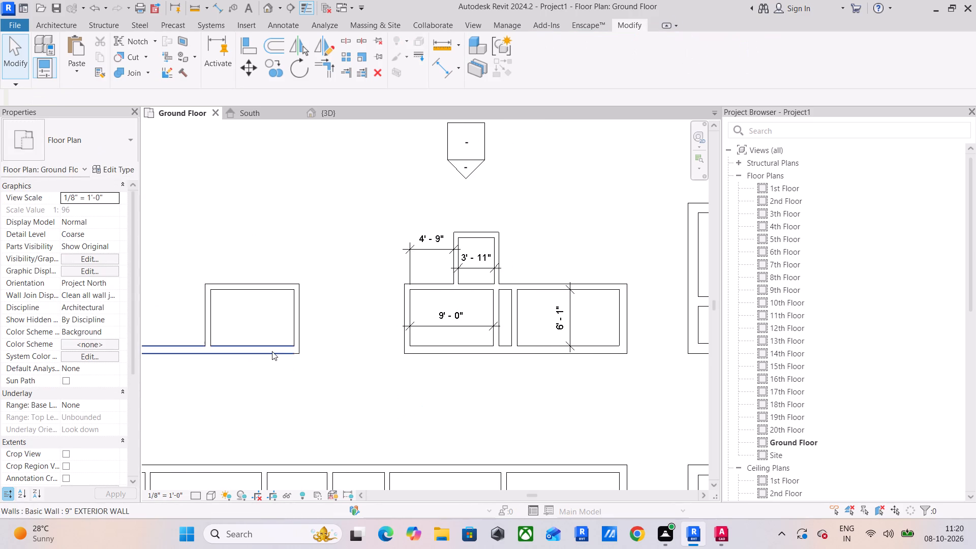
# Draw a 12' long 9" exterior wall eastward from the small room's southeast corner to the block, with its thickness on the north side.
pyautogui.click(230, 350)
pyautogui.click(496, 69)
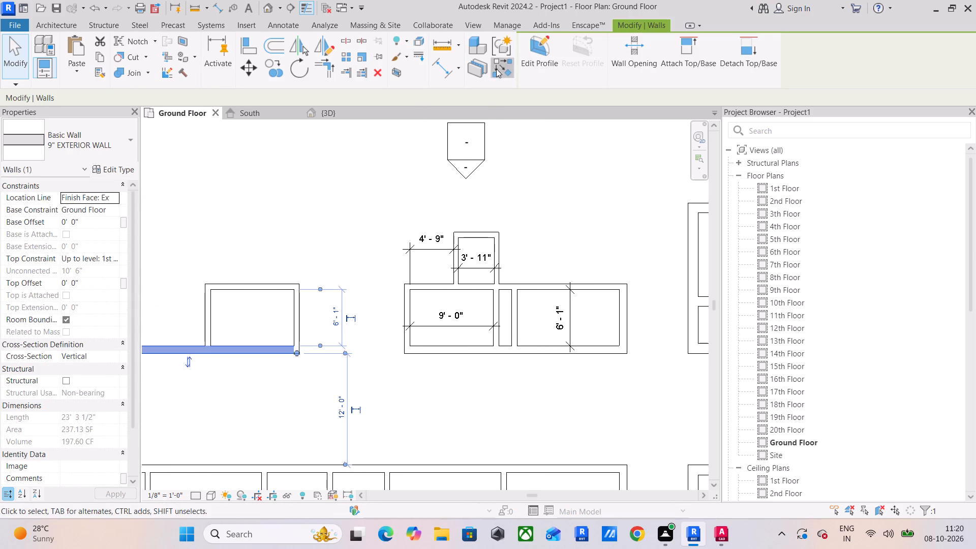
pyautogui.click(299, 356)
pyautogui.press('space')
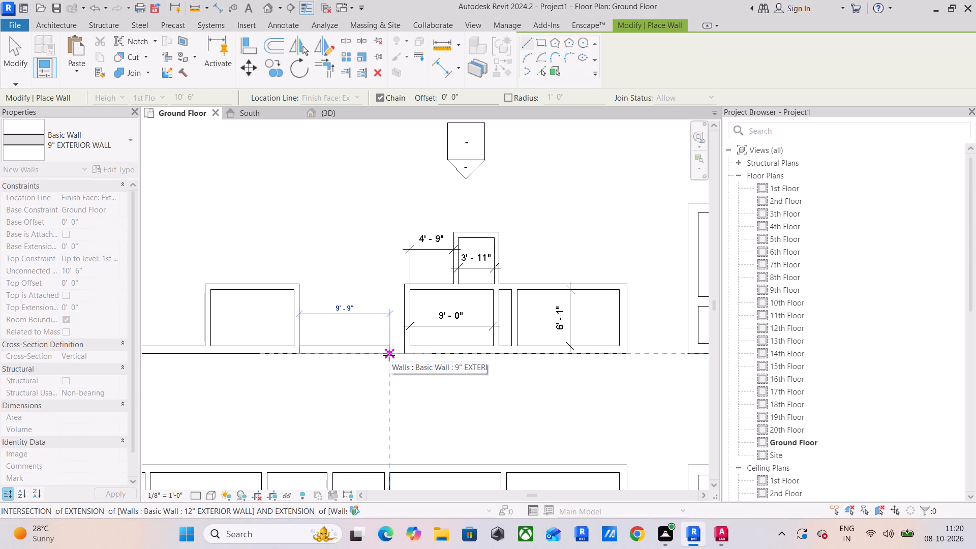
pyautogui.write("12'")
pyautogui.press('Return')
pyautogui.scroll(2, 389, 355)
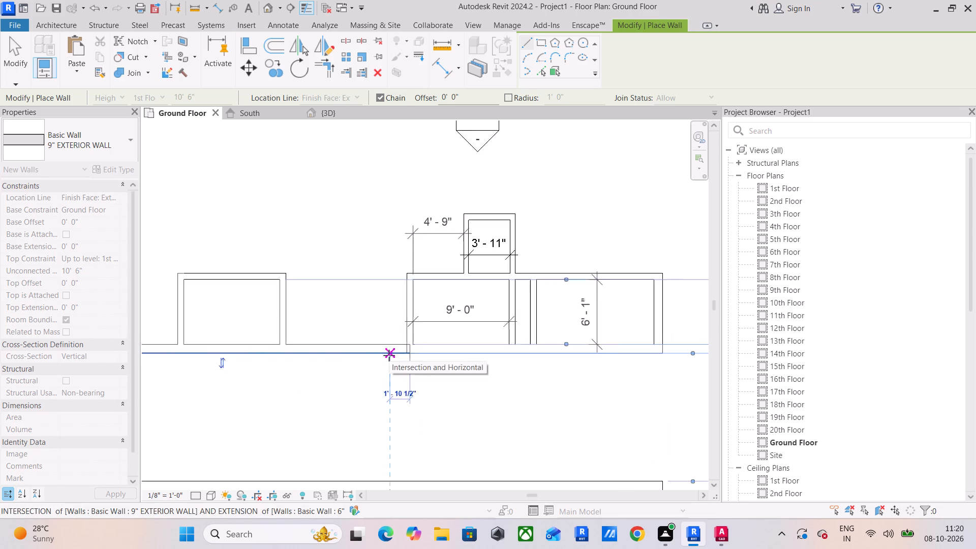
pyautogui.scroll(2, 389, 355)
pyautogui.press('Escape')
pyautogui.press('Escape')
pyautogui.press('Escape')
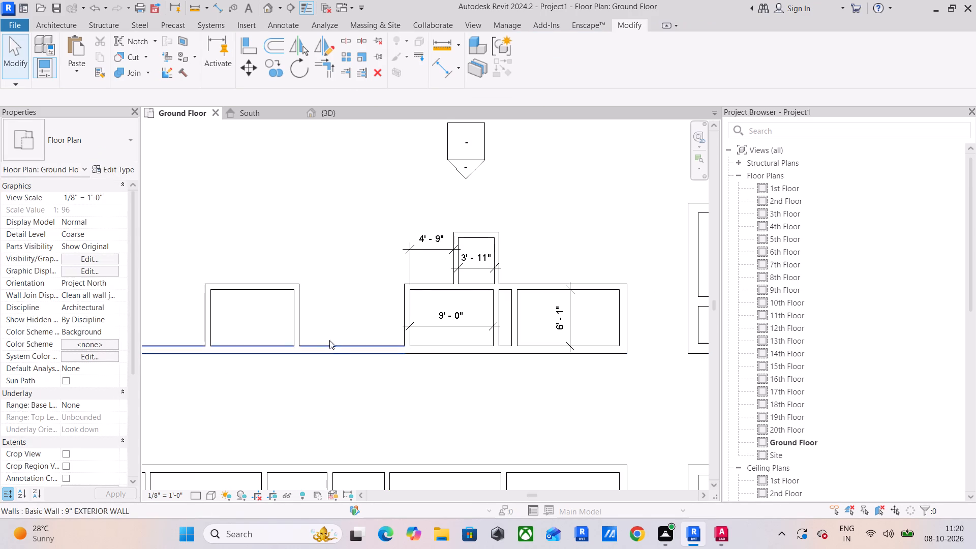
# Dimension the gap between the small west room's east wall and the block's west wall.
pyautogui.scroll(1, 314, 327)
pyautogui.moveTo(314, 327); pyautogui.dragTo(306, 381, button='middle')
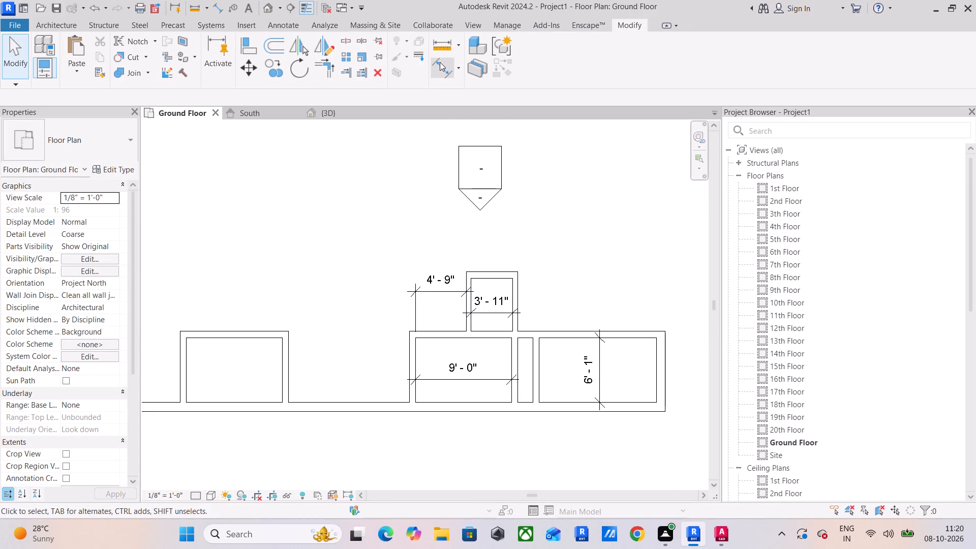
pyautogui.moveTo(442, 61); pyautogui.dragTo(442, 66)
pyautogui.click(291, 380)
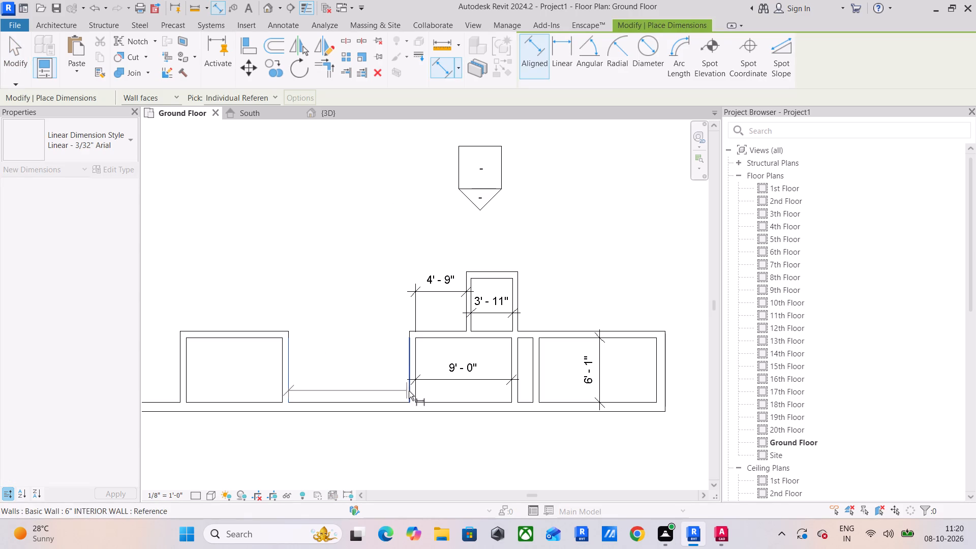
pyautogui.click(409, 391)
pyautogui.click(383, 391)
pyautogui.press('Escape')
pyautogui.press('Escape')
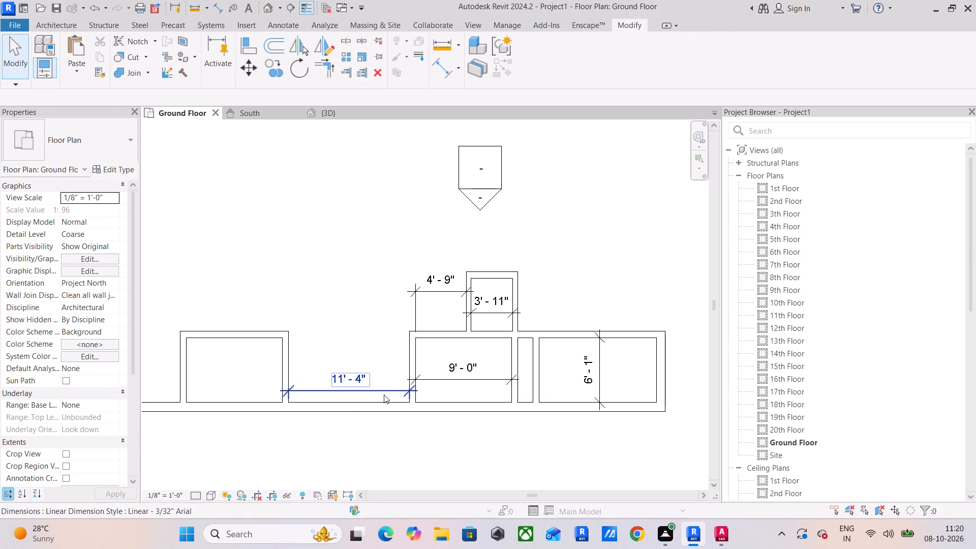
pyautogui.scroll(-1, 384, 394)
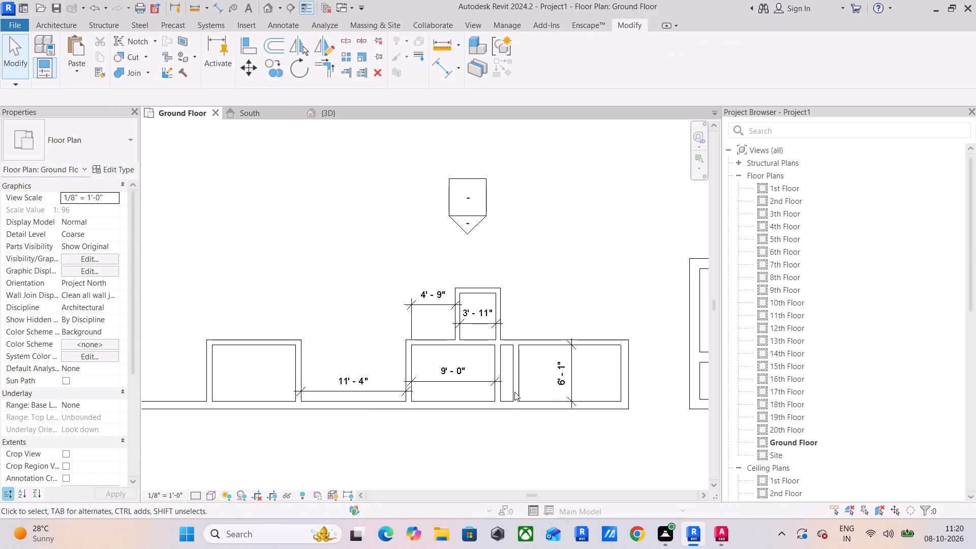
# Dimension the inside width of the easternmost room in the upper-left block, from its west wall to the east exterior wall.
pyautogui.click(446, 76)
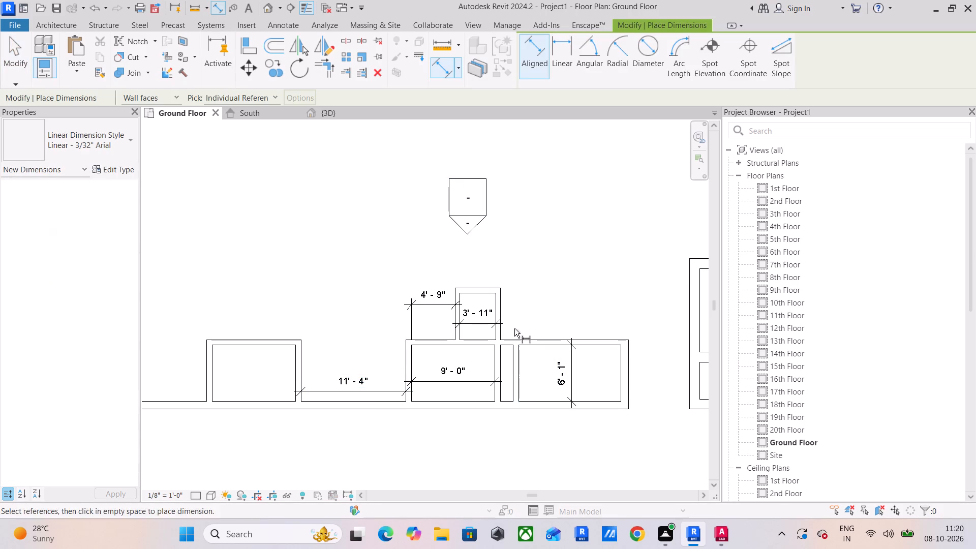
pyautogui.click(518, 376)
pyautogui.click(620, 385)
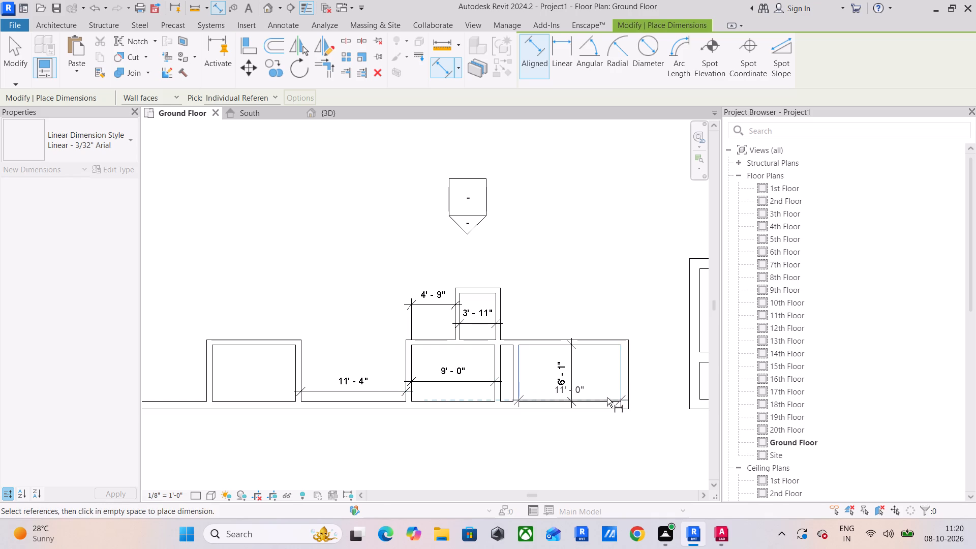
pyautogui.scroll(-2, 607, 398)
pyautogui.moveTo(604, 398); pyautogui.dragTo(595, 271, button='middle')
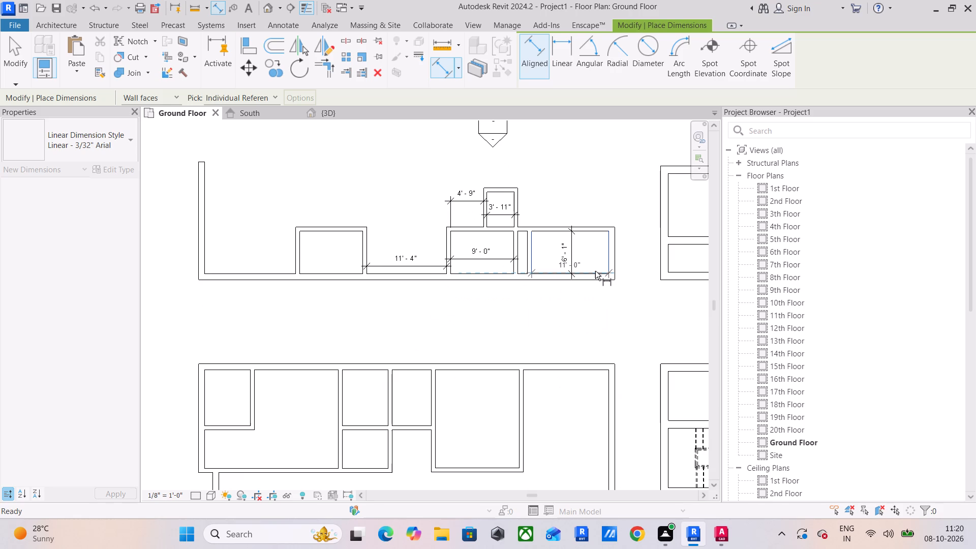
pyautogui.scroll(2, 595, 271)
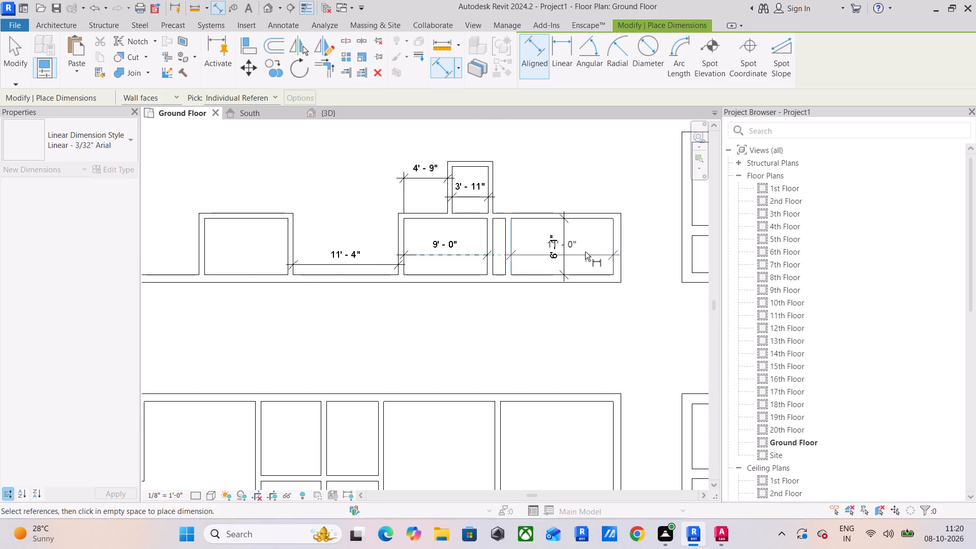
pyautogui.scroll(4, 585, 252)
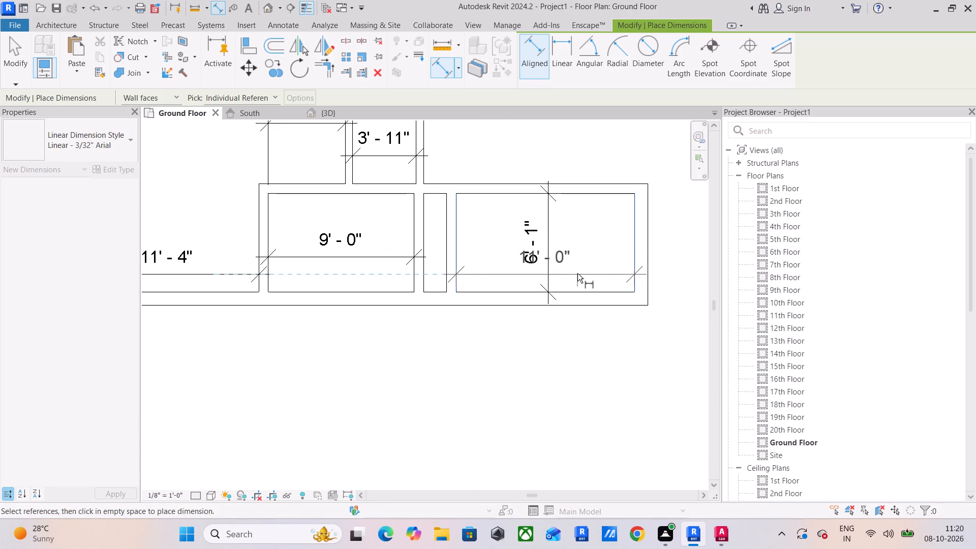
pyautogui.click(574, 257)
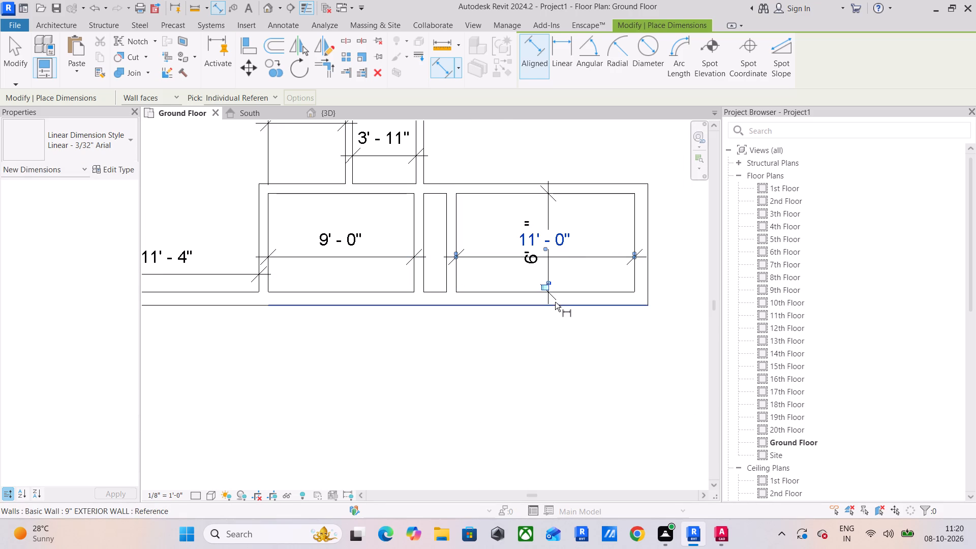
pyautogui.press('Escape')
pyautogui.press('Escape')
pyautogui.press('Escape')
pyautogui.press('Escape')
# Examine the upper-left block's room layout against the finished blocks to its south and east.
pyautogui.scroll(-2, 371, 332)
pyautogui.moveTo(379, 334); pyautogui.dragTo(490, 335, button='middle')
pyautogui.scroll(-3, 393, 323)
pyautogui.moveTo(393, 322); pyautogui.dragTo(458, 322, button='middle')
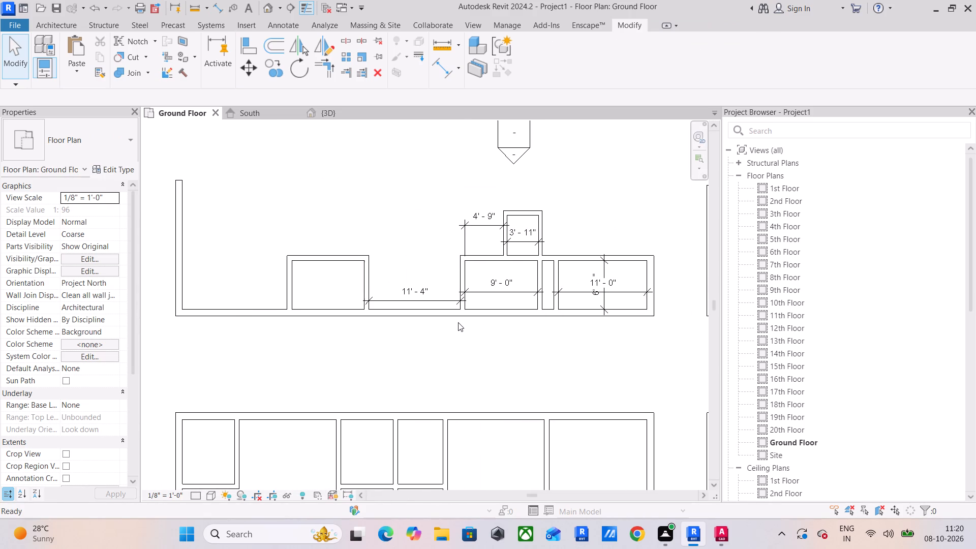
pyautogui.scroll(-2, 491, 323)
pyautogui.moveTo(518, 325); pyautogui.dragTo(368, 317, button='middle')
pyautogui.scroll(-2, 368, 317)
pyautogui.moveTo(380, 333); pyautogui.dragTo(387, 237, button='middle')
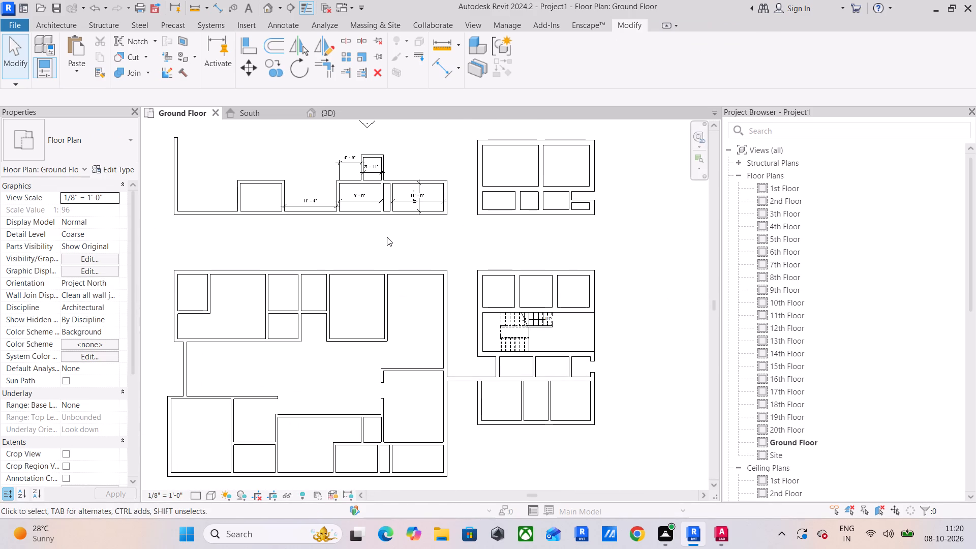
pyautogui.moveTo(393, 256); pyautogui.dragTo(379, 361, button='middle')
pyautogui.scroll(3, 394, 310)
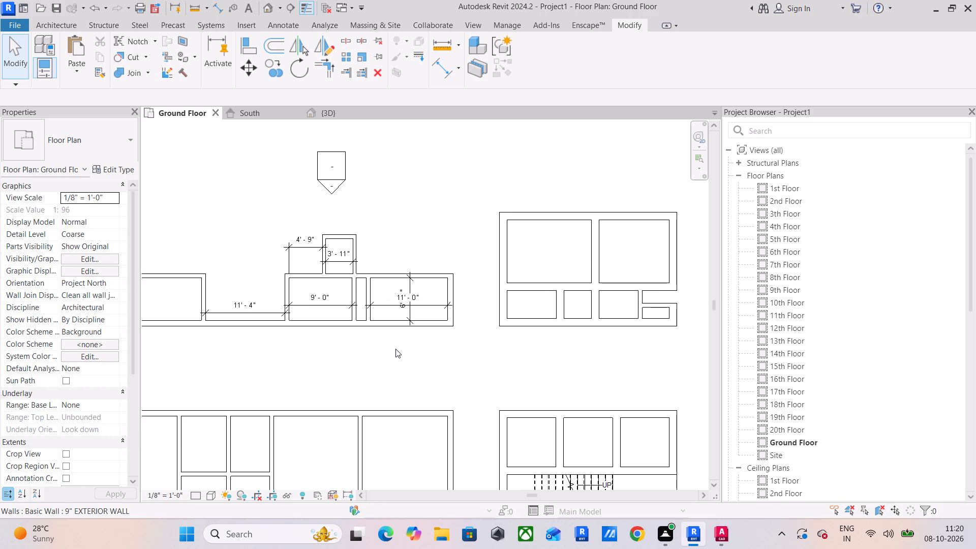
pyautogui.moveTo(253, 352); pyautogui.dragTo(391, 355, button='middle')
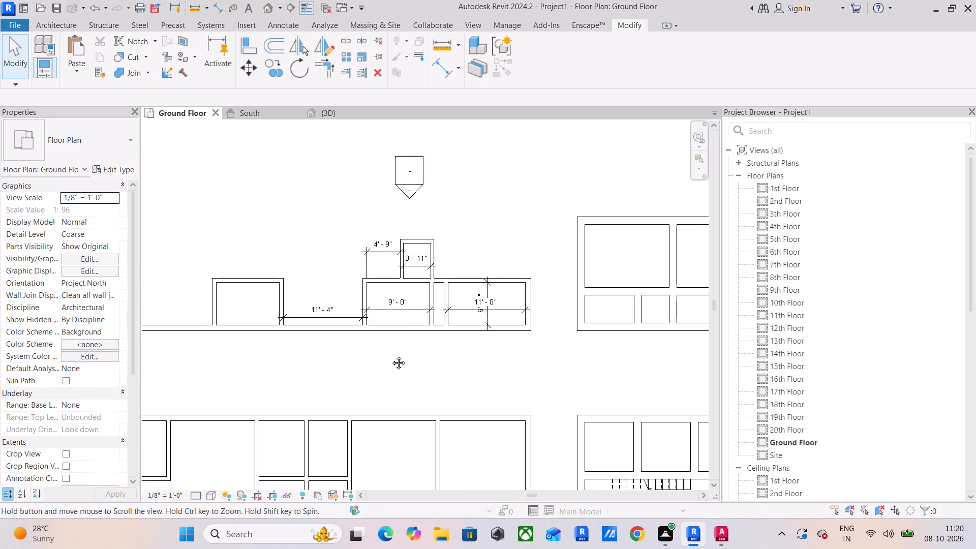
pyautogui.moveTo(391, 355); pyautogui.dragTo(422, 349, button='middle')
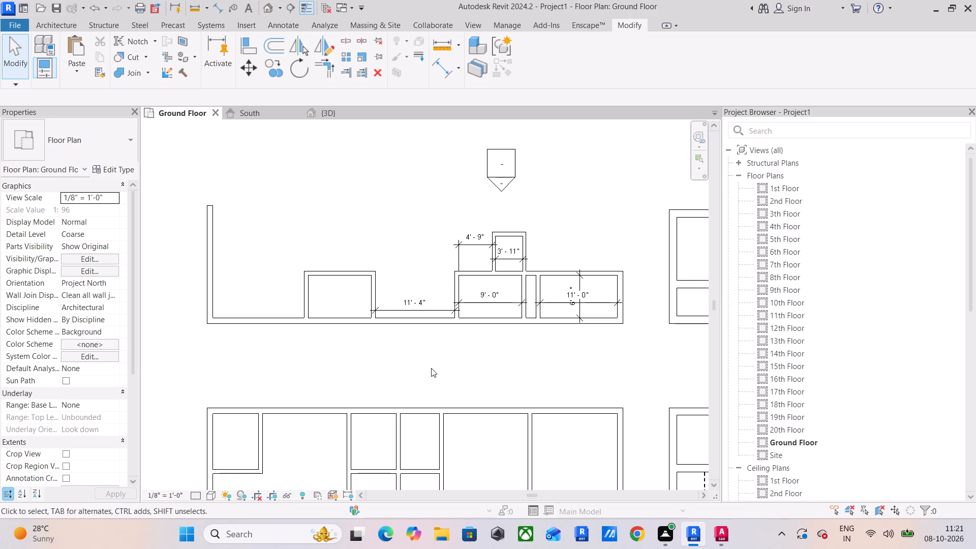
pyautogui.scroll(-2, 427, 405)
pyautogui.moveTo(427, 404); pyautogui.dragTo(402, 332, button='middle')
pyautogui.scroll(1, 402, 331)
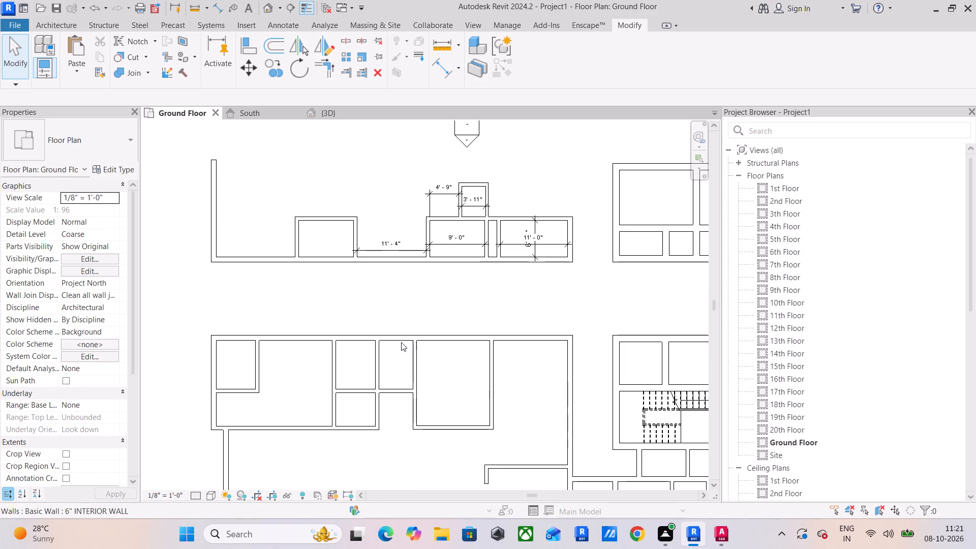
# Dimension the inside width of the eastern of the two small adjoining rooms along the north wall of the block below.
pyautogui.click(446, 76)
pyautogui.scroll(4, 381, 315)
pyautogui.click(381, 390)
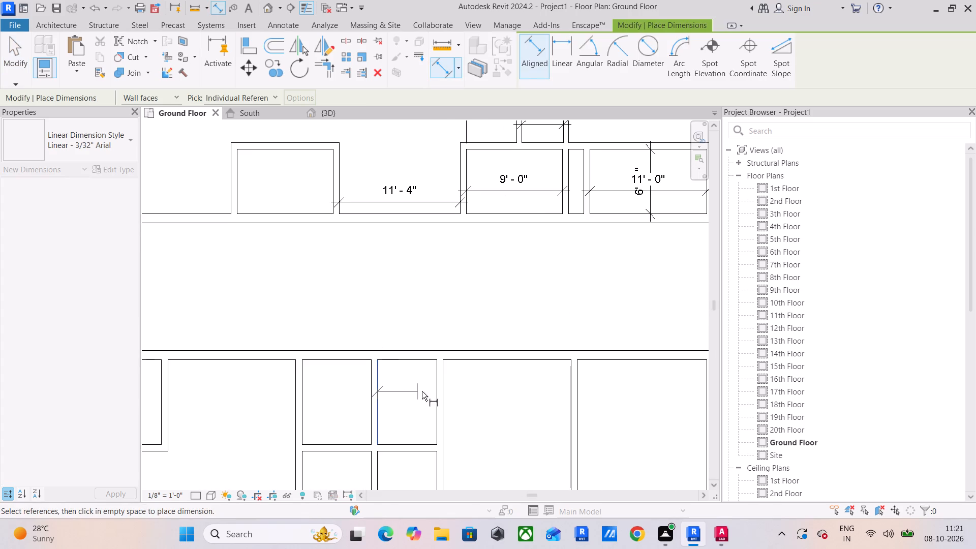
pyautogui.click(437, 394)
pyautogui.click(421, 387)
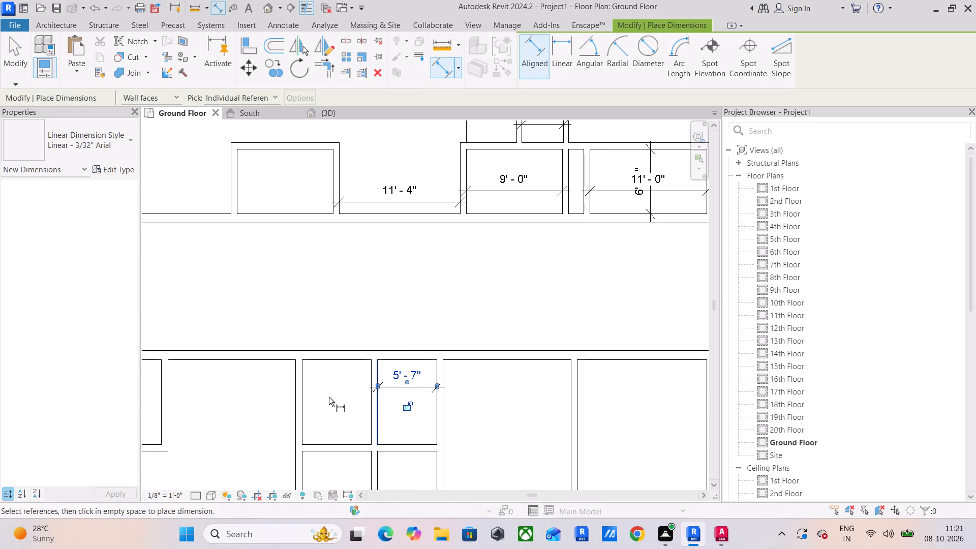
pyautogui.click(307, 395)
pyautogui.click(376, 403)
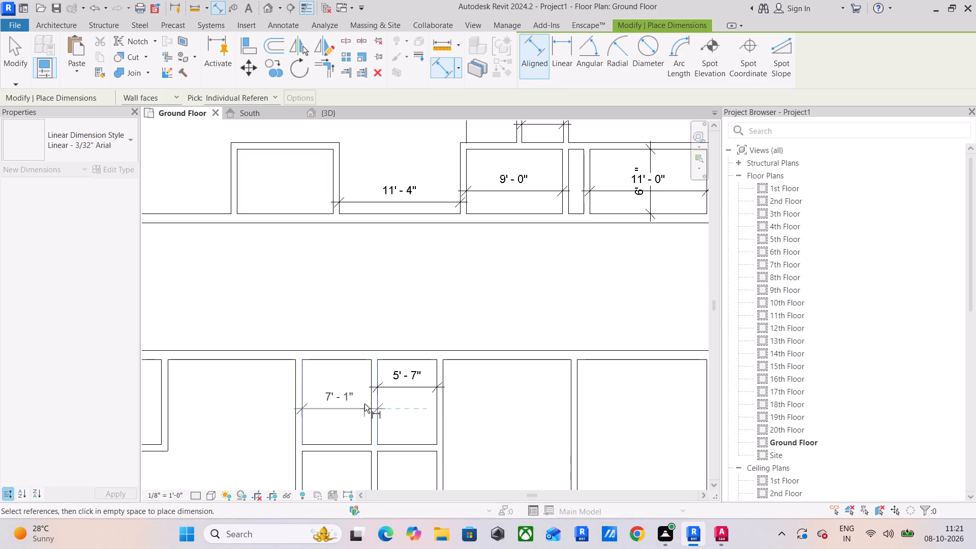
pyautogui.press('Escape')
# Dimension the inside width of the adjoining small room to the west, in line with the first width dimension.
pyautogui.click(304, 405)
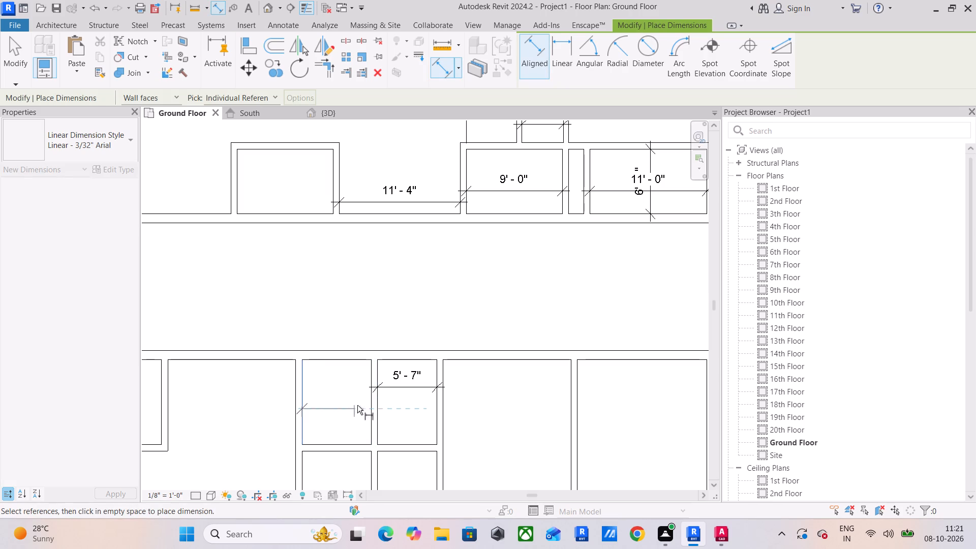
pyautogui.click(368, 405)
pyautogui.click(365, 391)
pyautogui.press('Escape')
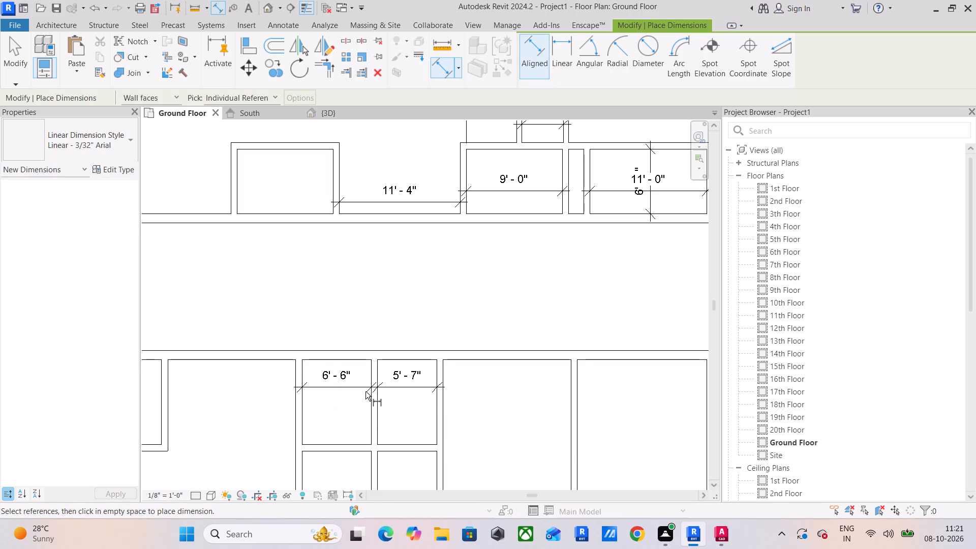
# Dimension the inside north-south depth of the eastern small room in the same block.
pyautogui.moveTo(364, 391); pyautogui.dragTo(378, 320, button='middle')
pyautogui.scroll(3, 434, 346)
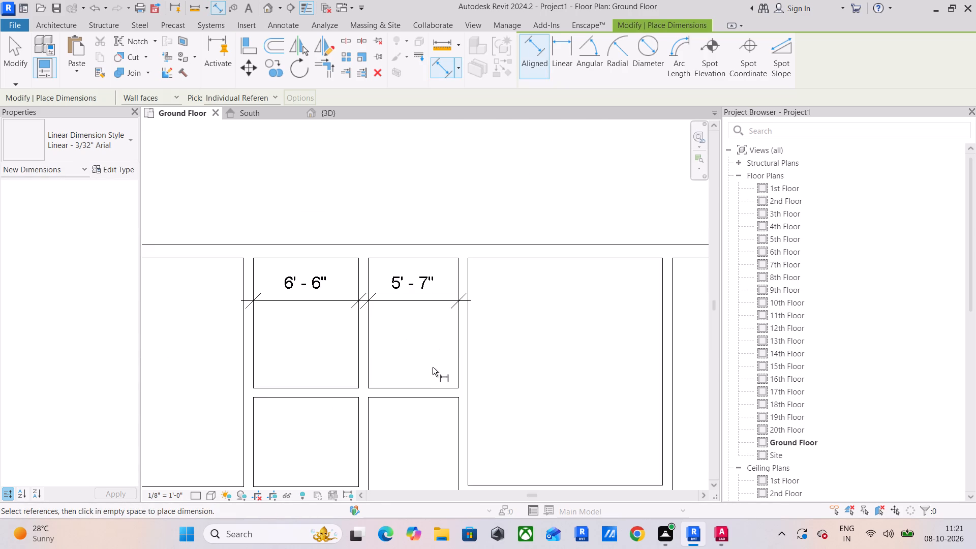
pyautogui.moveTo(443, 385); pyautogui.dragTo(443, 380)
pyautogui.click(443, 262)
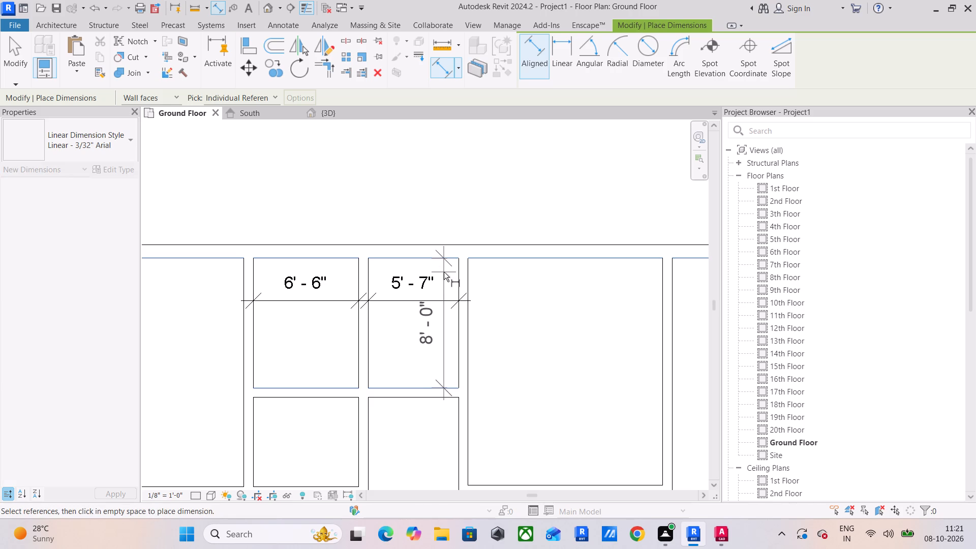
pyautogui.click(449, 285)
pyautogui.press('Escape')
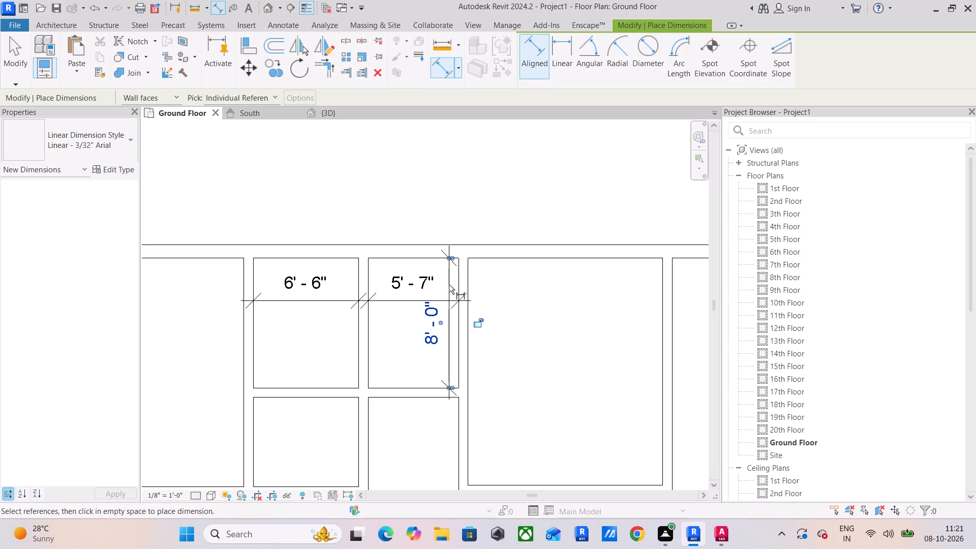
pyautogui.press('Escape')
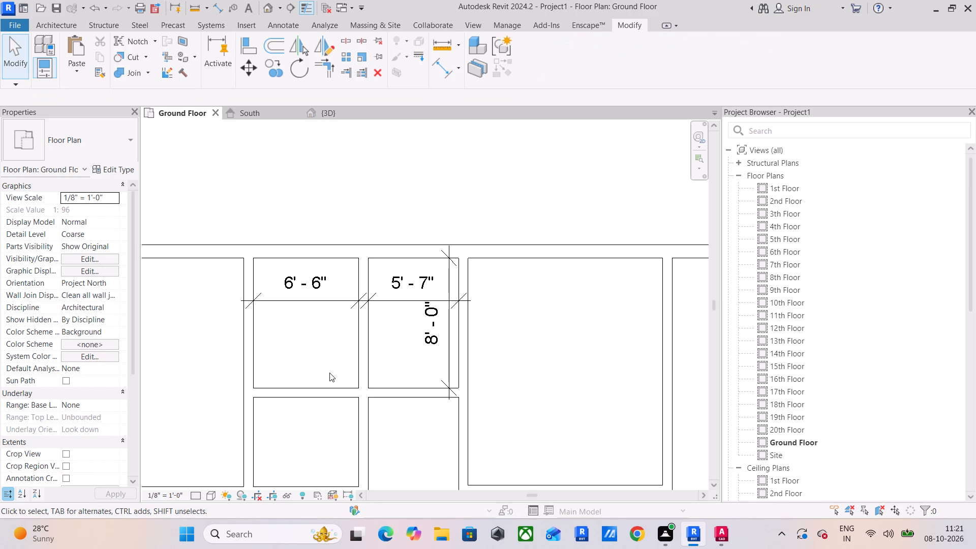
# Examine the small west room, the dimensioned rooms beside it and their placement relative to the block below.
pyautogui.scroll(-3, 329, 373)
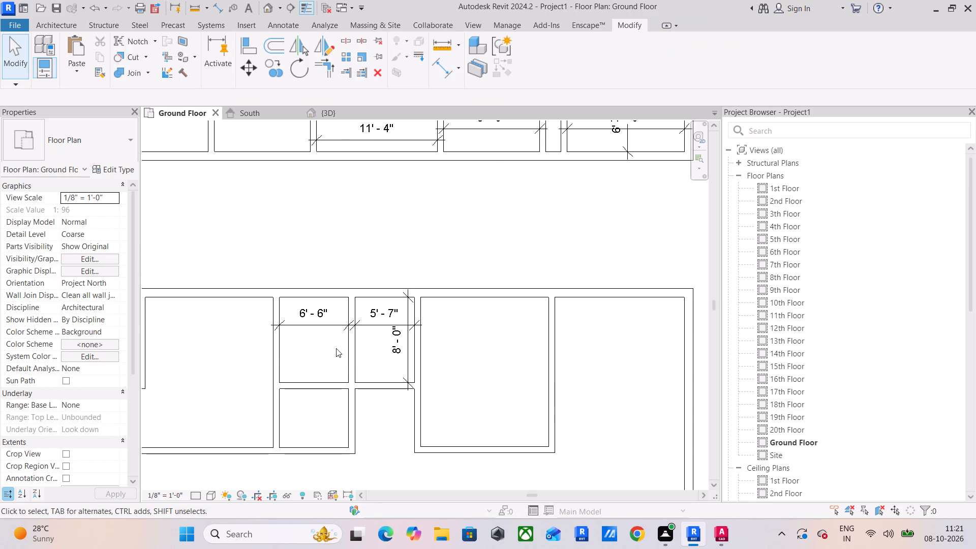
pyautogui.moveTo(336, 348); pyautogui.dragTo(372, 459, button='middle')
pyautogui.scroll(-2, 372, 325)
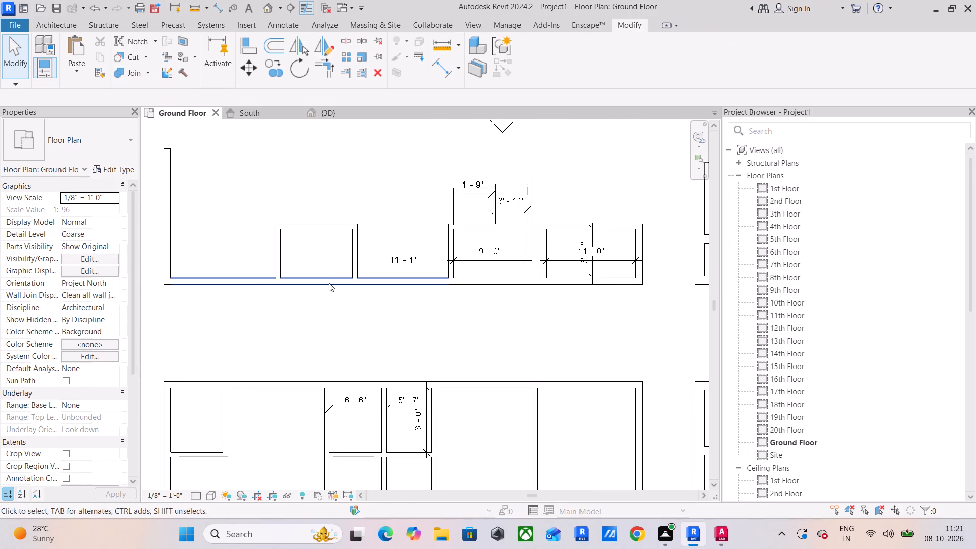
pyautogui.scroll(4, 318, 281)
pyautogui.click(253, 233)
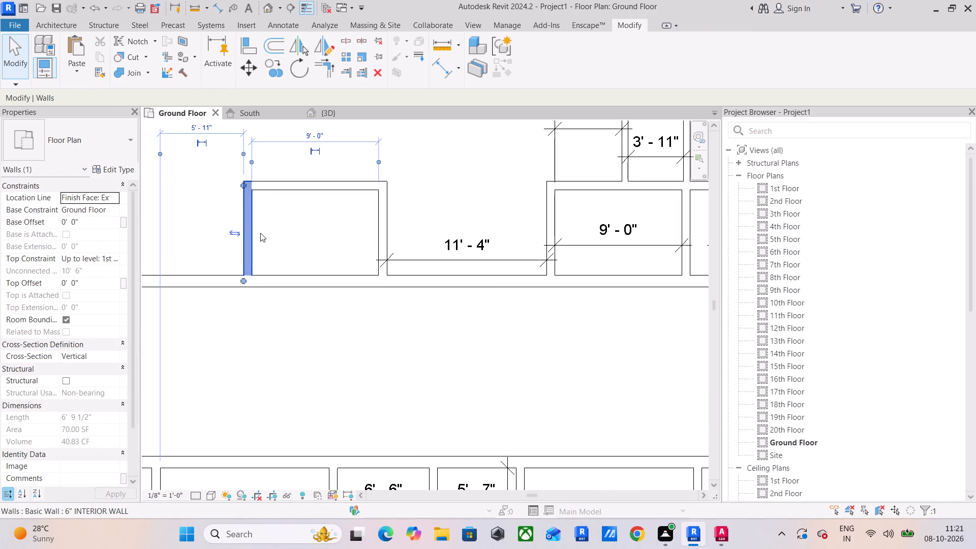
pyautogui.press('Escape')
pyautogui.press('Escape')
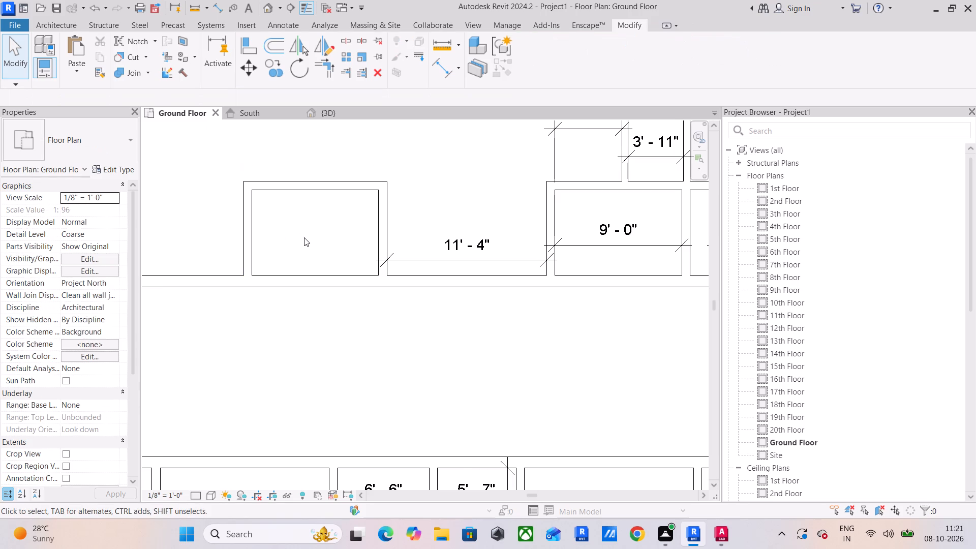
pyautogui.scroll(-4, 304, 237)
pyautogui.moveTo(304, 237); pyautogui.dragTo(266, 291, button='middle')
pyautogui.scroll(-2, 395, 317)
pyautogui.moveTo(398, 316); pyautogui.dragTo(291, 324, button='middle')
pyautogui.scroll(9, 303, 306)
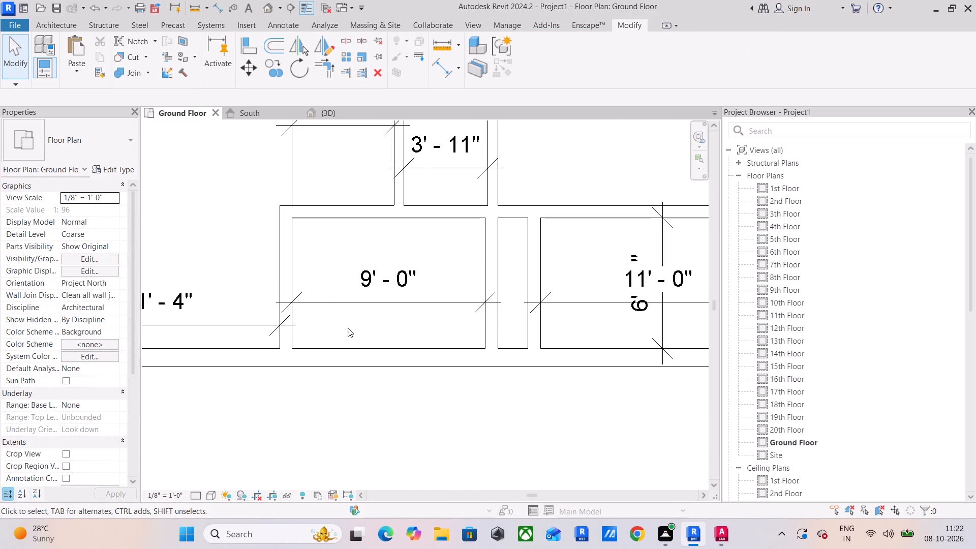
pyautogui.scroll(-4, 348, 328)
pyautogui.scroll(-3, 322, 392)
pyautogui.moveTo(322, 391); pyautogui.dragTo(382, 405, button='middle')
pyautogui.scroll(-2, 291, 366)
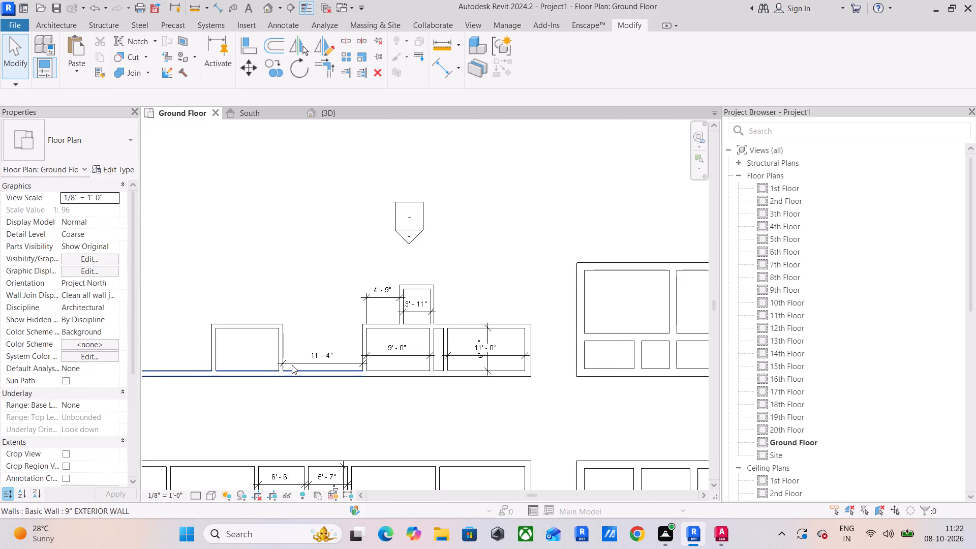
pyautogui.scroll(-1, 292, 365)
pyautogui.moveTo(292, 365); pyautogui.dragTo(414, 372, button='middle')
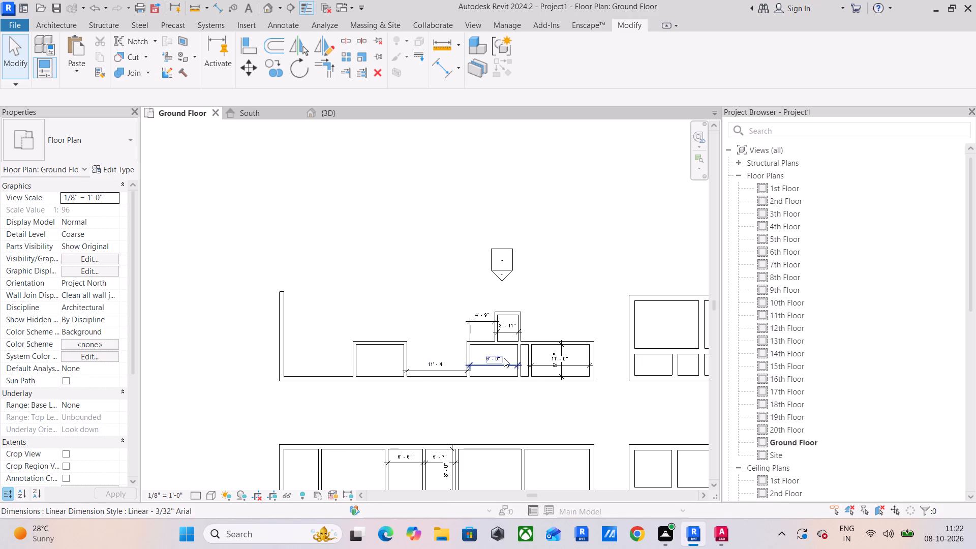
# Draw a 15'6" long 9" exterior wall northward from the upper-left block's northeast corner, with its thickness on the west side.
pyautogui.moveTo(547, 359); pyautogui.dragTo(341, 372, button='middle')
pyautogui.scroll(5, 350, 373)
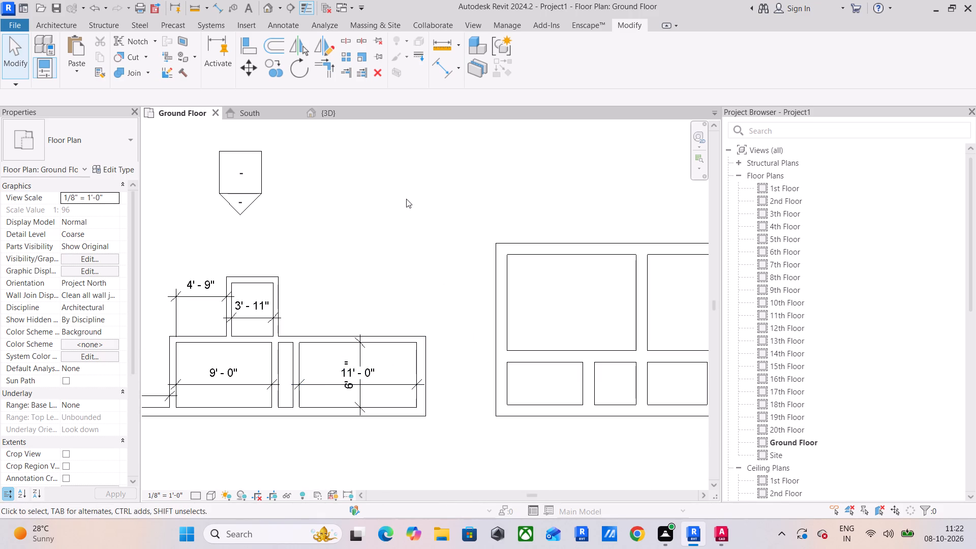
pyautogui.click(424, 371)
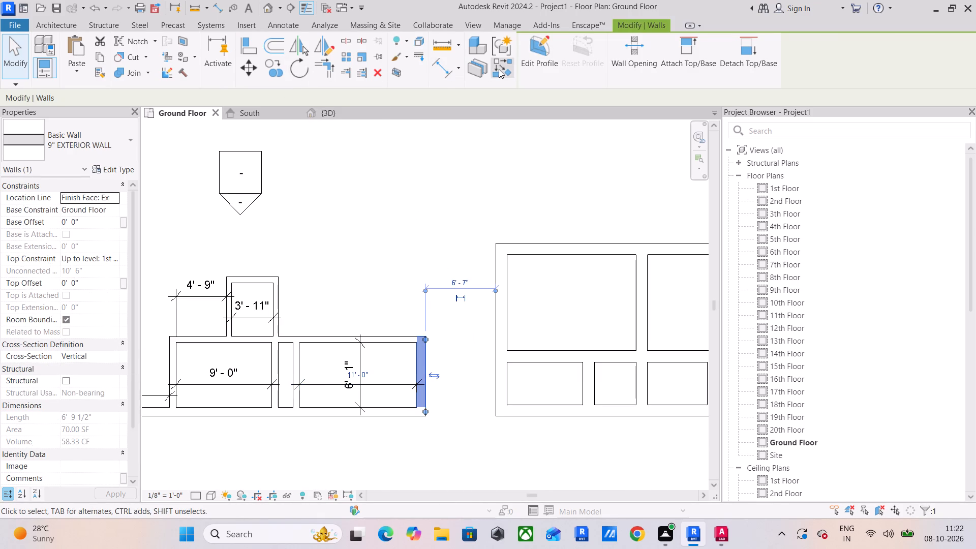
pyautogui.click(499, 69)
pyautogui.click(425, 333)
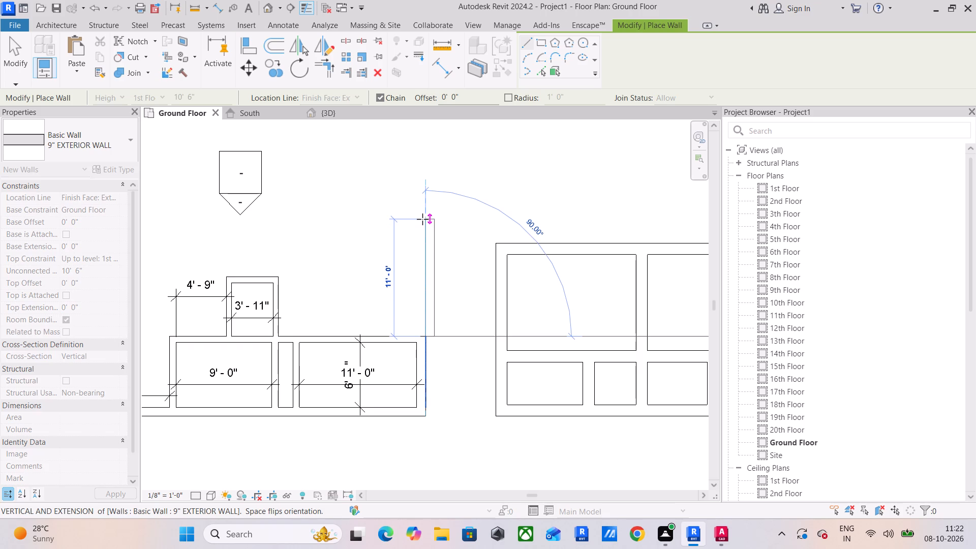
pyautogui.press('space')
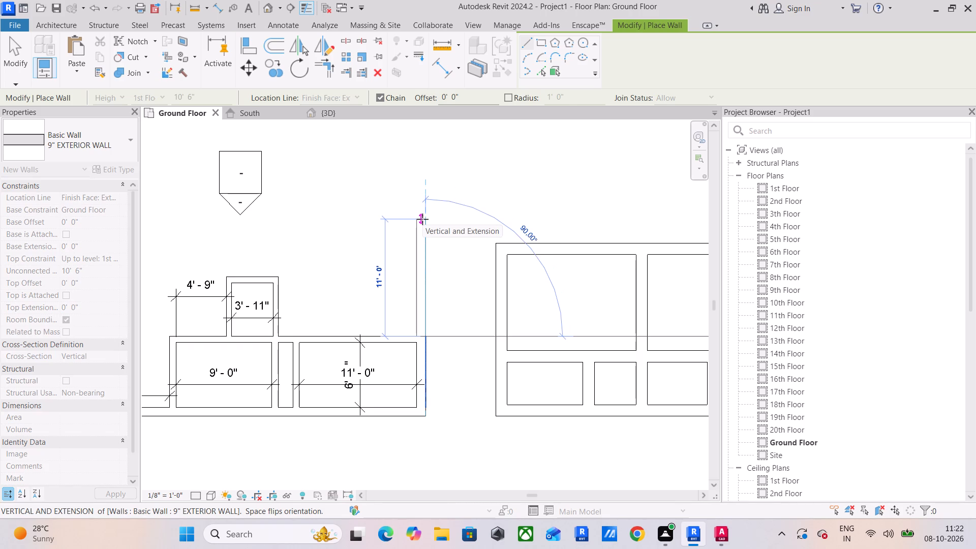
pyautogui.write('15\'6"')
pyautogui.press('Return')
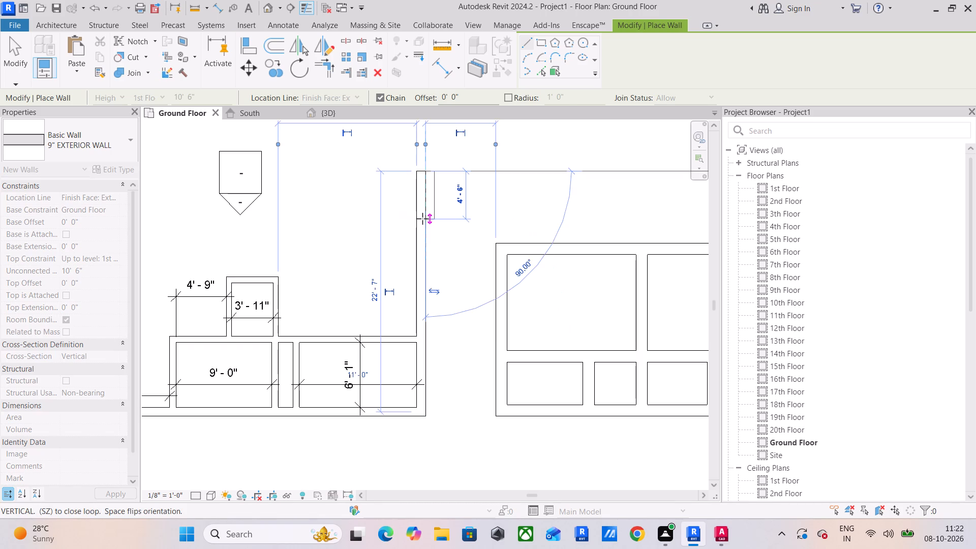
pyautogui.press('Escape')
pyautogui.moveTo(390, 177); pyautogui.dragTo(390, 240, button='middle')
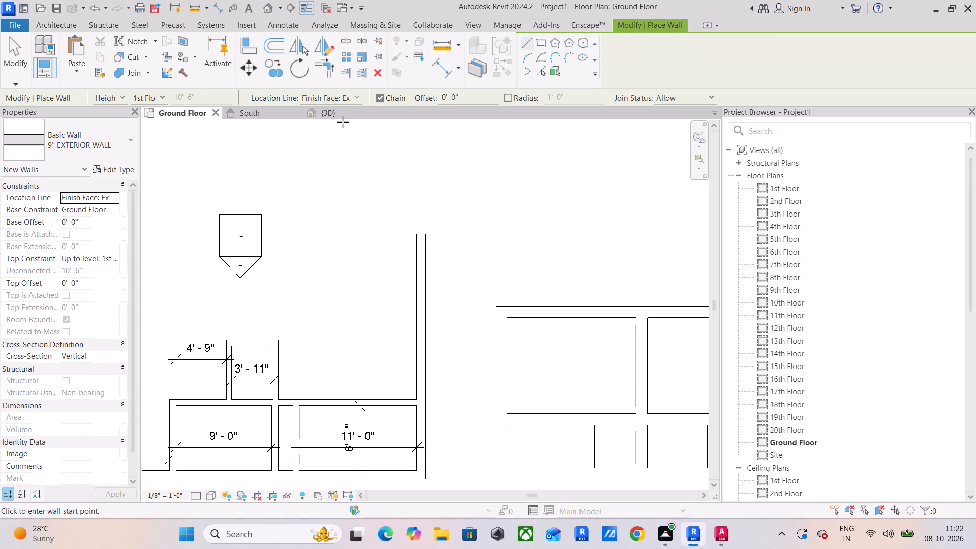
pyautogui.press('Escape')
# Draw a 13' long 6" interior wall westward from the north end of the new exterior wall.
pyautogui.click(386, 399)
pyautogui.click(498, 68)
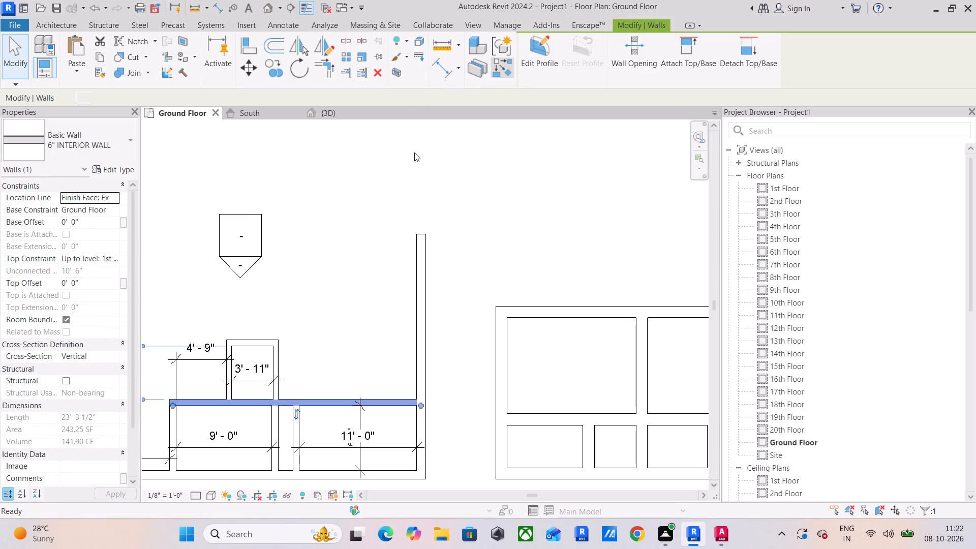
pyautogui.moveTo(414, 235); pyautogui.dragTo(408, 235)
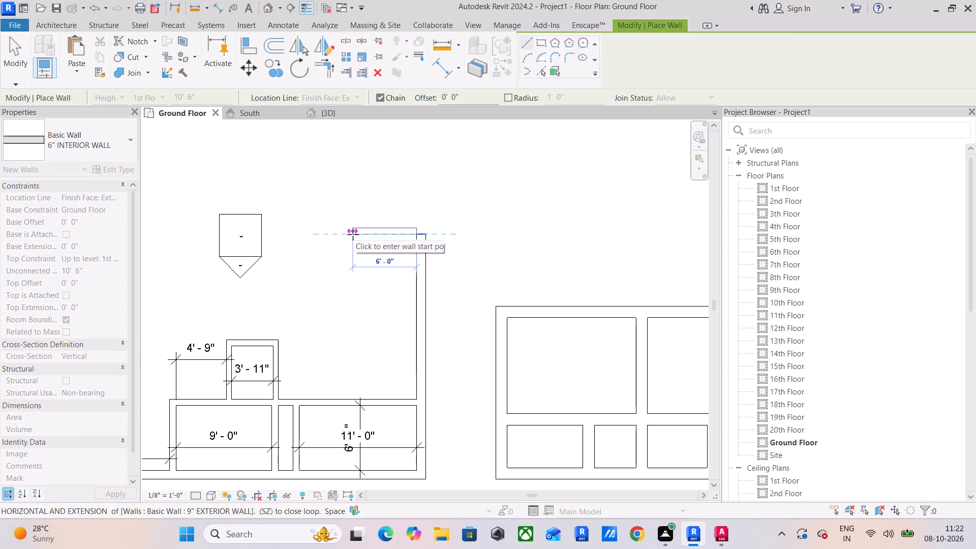
pyautogui.write("13'")
pyautogui.press('Return')
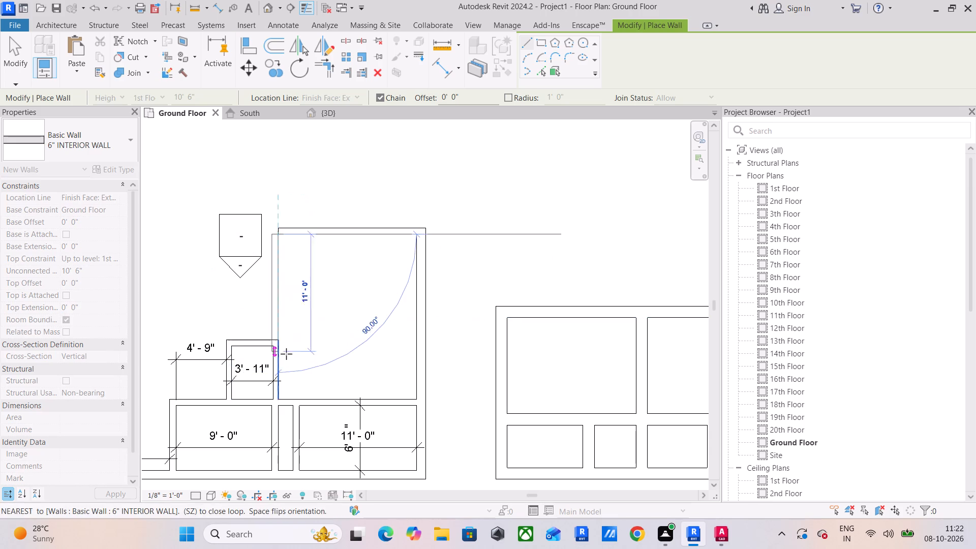
# Continue the 6" interior wall south from the 13' wall's west end to the small 3'-11" room's northeast corner.
pyautogui.scroll(4, 281, 339)
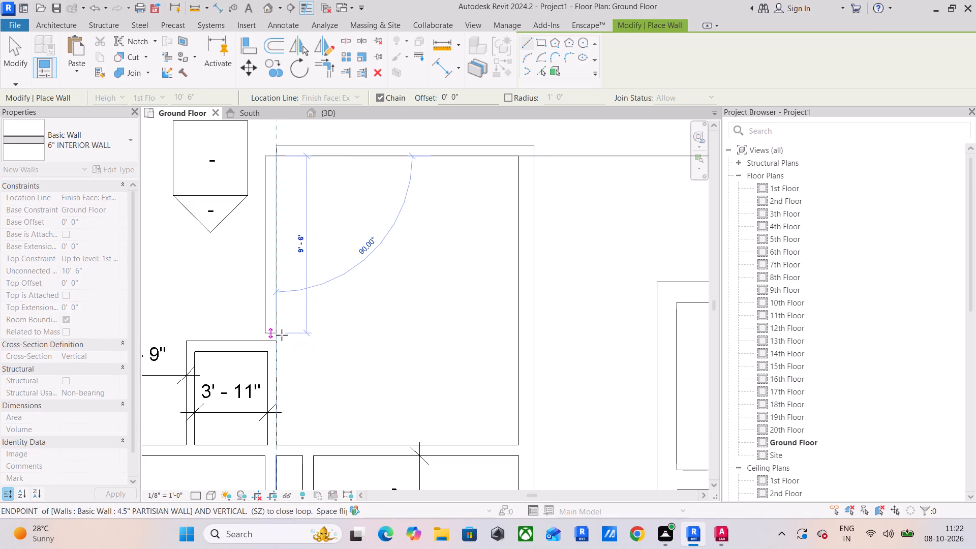
pyautogui.click(278, 340)
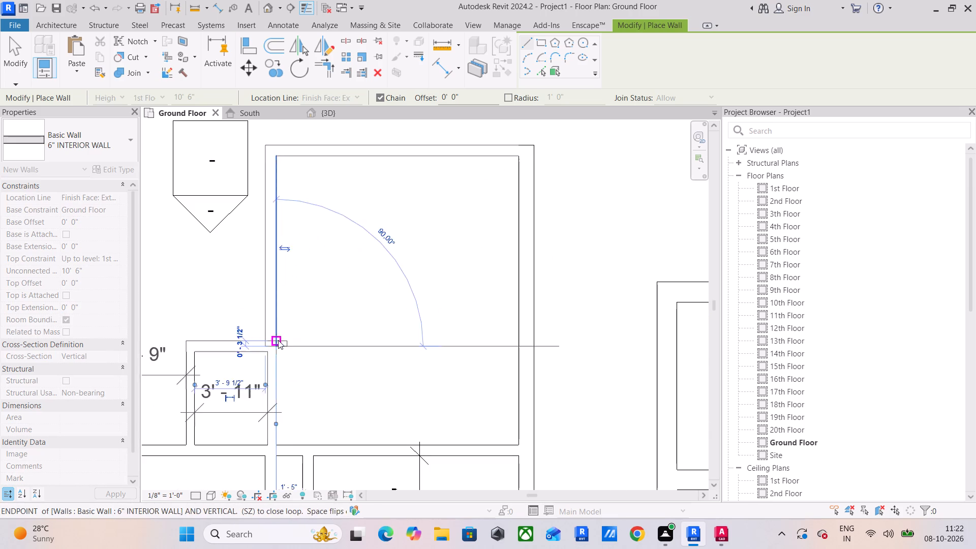
pyautogui.press('Escape')
pyautogui.scroll(-2, 313, 307)
pyautogui.moveTo(313, 307); pyautogui.dragTo(290, 328, button='middle')
pyautogui.press('Escape')
pyautogui.press('Escape')
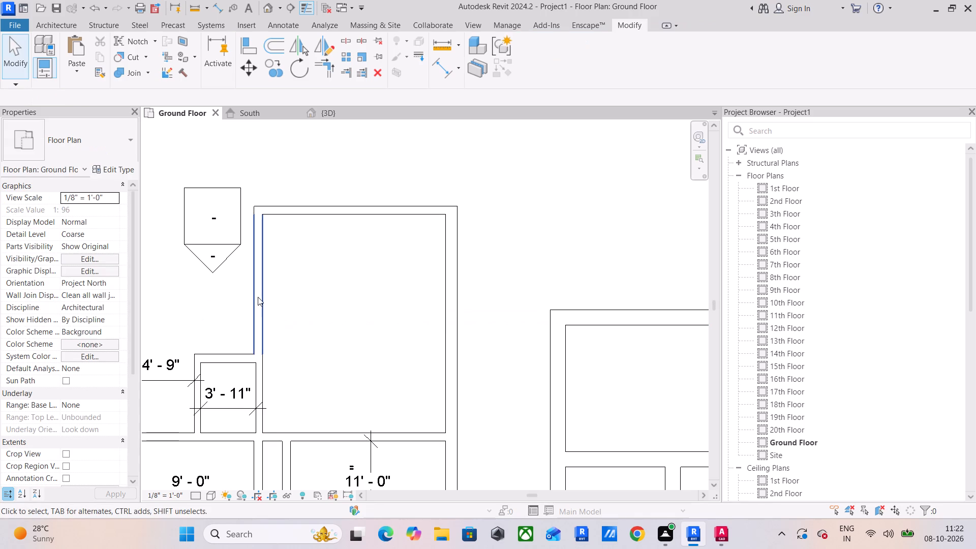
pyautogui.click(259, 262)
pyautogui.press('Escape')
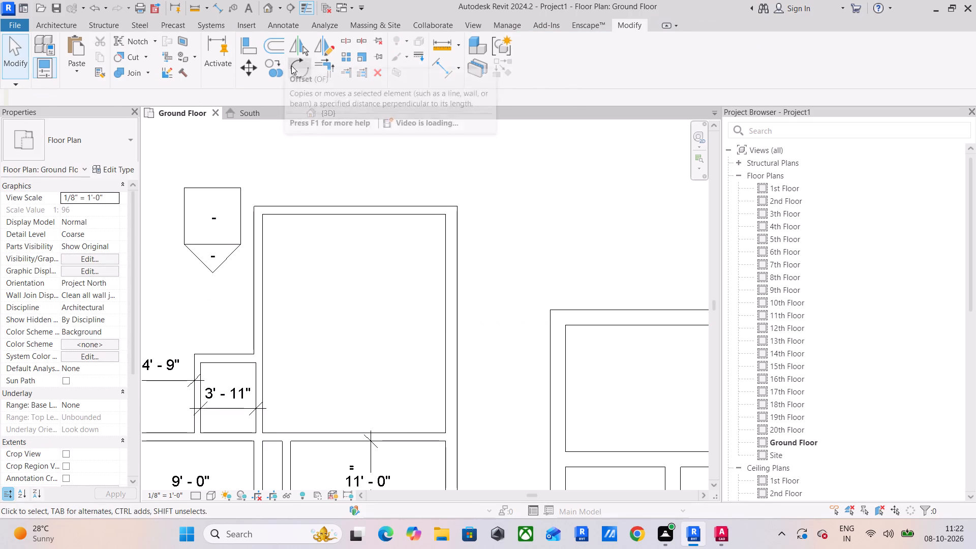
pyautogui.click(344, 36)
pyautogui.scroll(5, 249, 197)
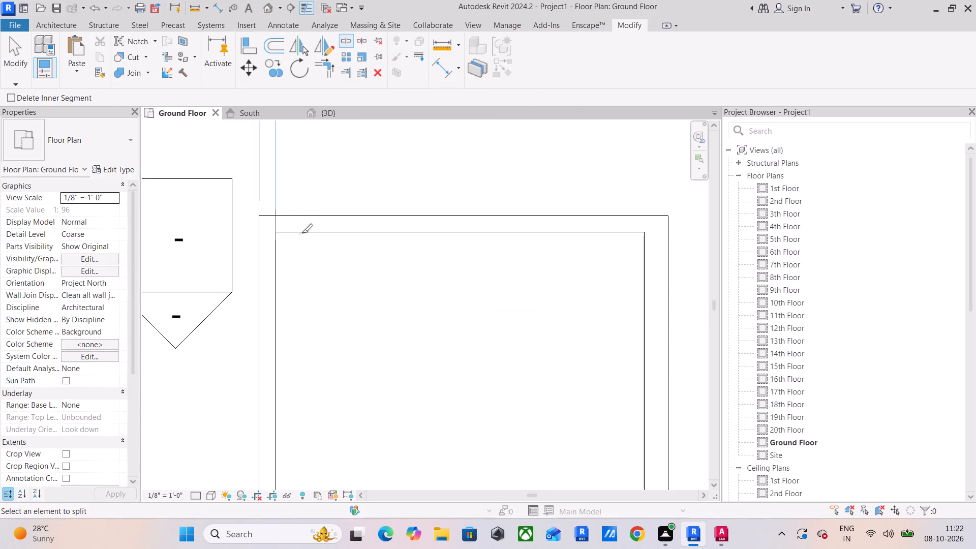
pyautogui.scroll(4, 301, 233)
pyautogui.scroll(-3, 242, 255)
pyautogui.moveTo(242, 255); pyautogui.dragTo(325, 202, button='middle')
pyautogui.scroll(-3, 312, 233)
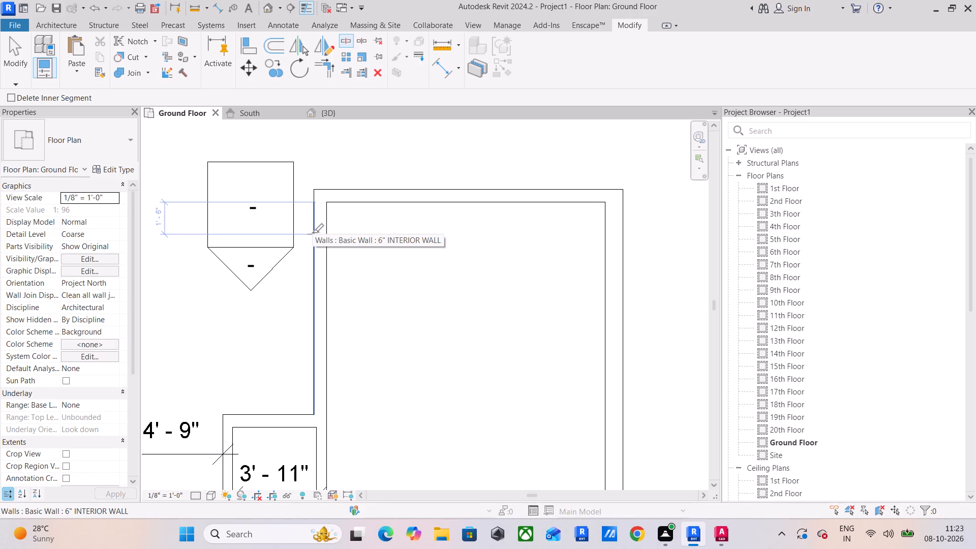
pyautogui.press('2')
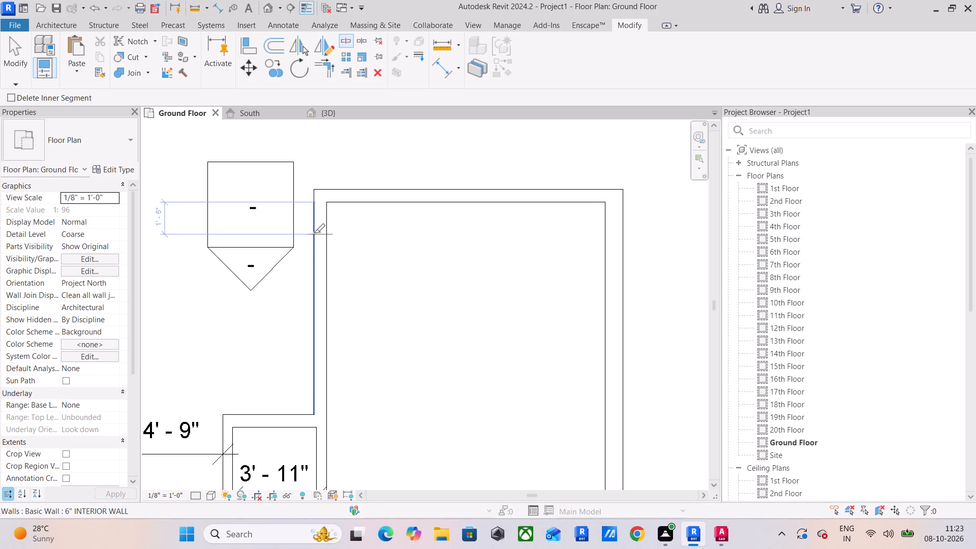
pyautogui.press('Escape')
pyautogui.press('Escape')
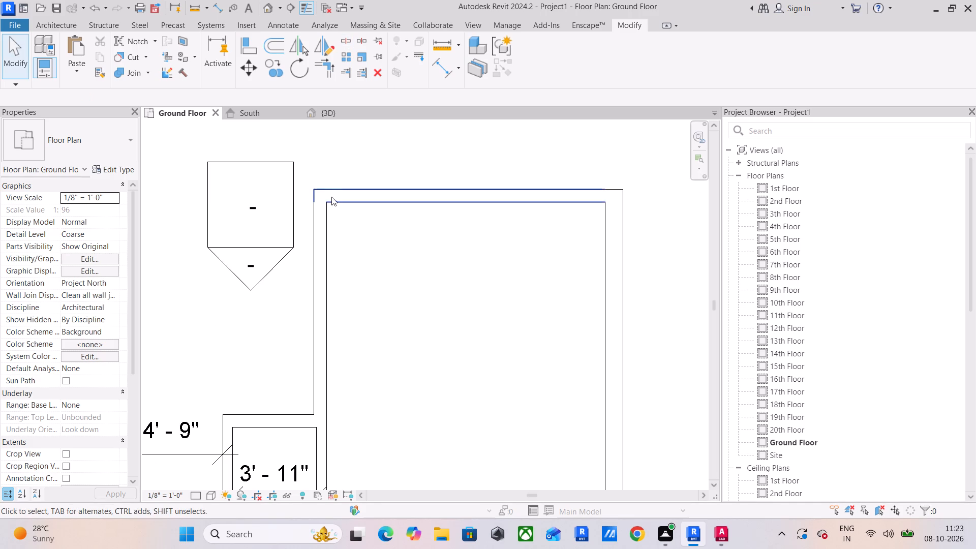
# Split the new room's west interior wall about 2'6" south of its north wall.
pyautogui.click(350, 38)
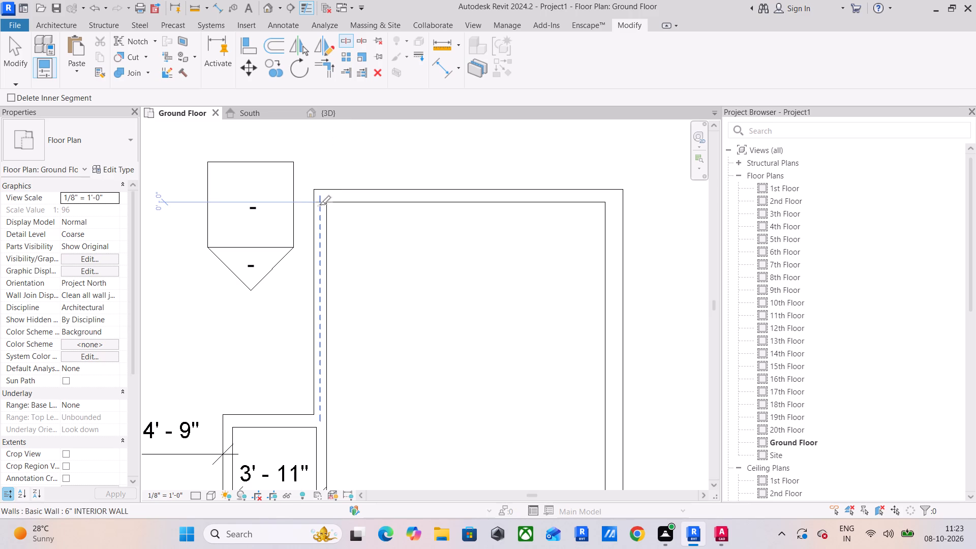
pyautogui.scroll(3, 319, 205)
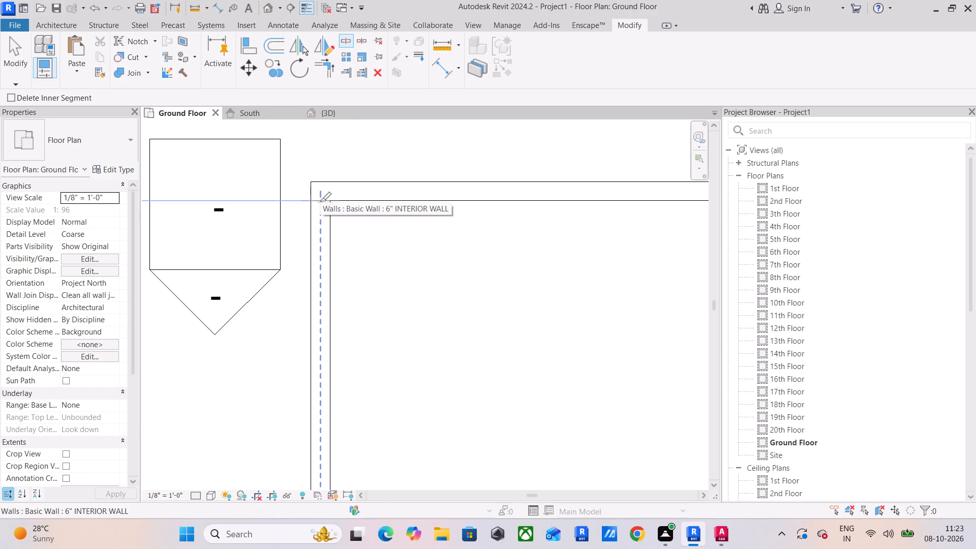
pyautogui.write("2'")
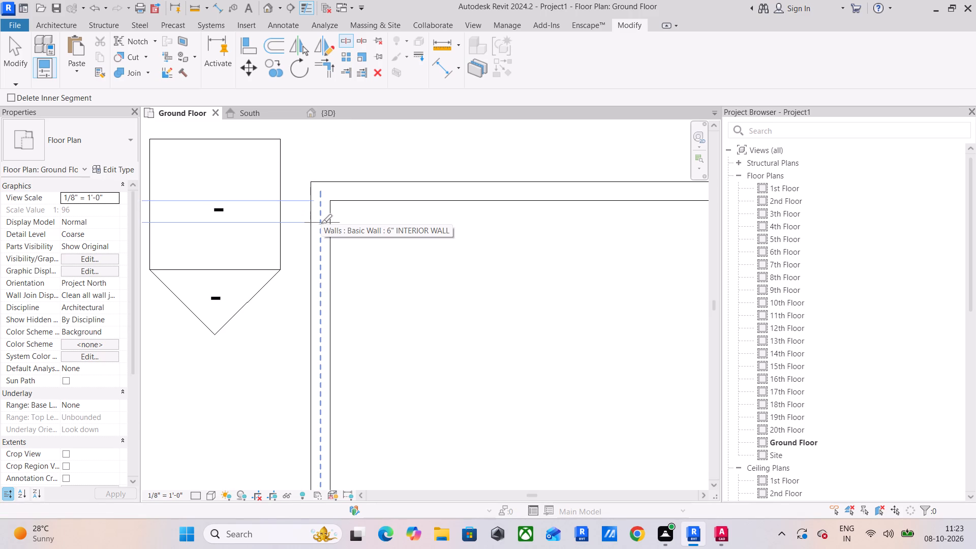
pyautogui.scroll(-3, 321, 223)
pyautogui.moveTo(321, 223); pyautogui.dragTo(373, 224, button='middle')
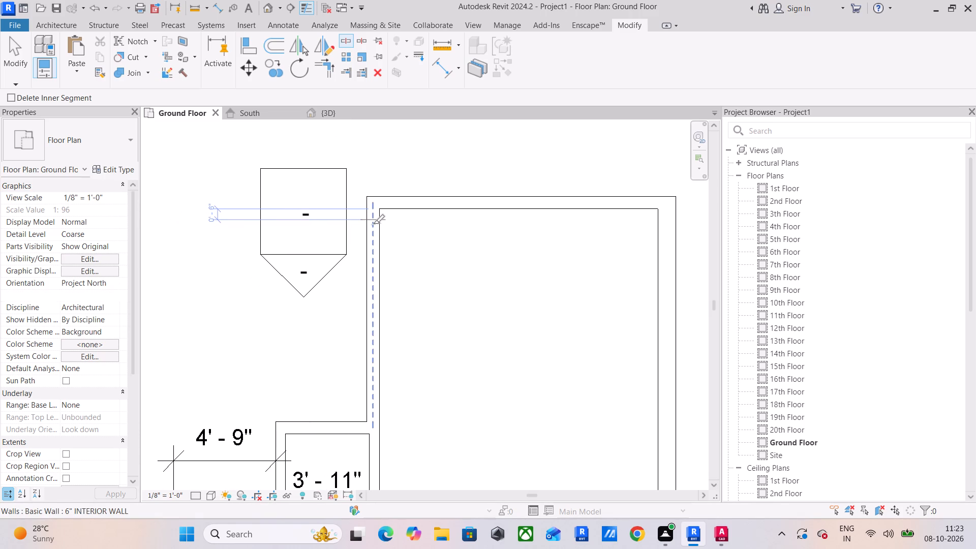
pyautogui.click(368, 260)
pyautogui.press('Escape')
pyautogui.scroll(-3, 430, 268)
pyautogui.moveTo(430, 268); pyautogui.dragTo(397, 187, button='middle')
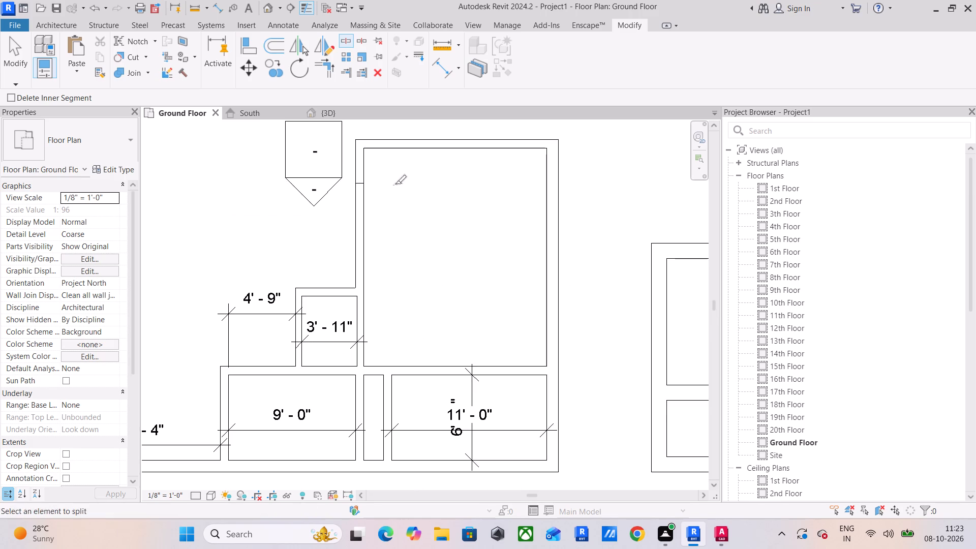
# Split the west interior wall again about 3'5" south of the first split and delete the segment between them.
pyautogui.scroll(5, 357, 184)
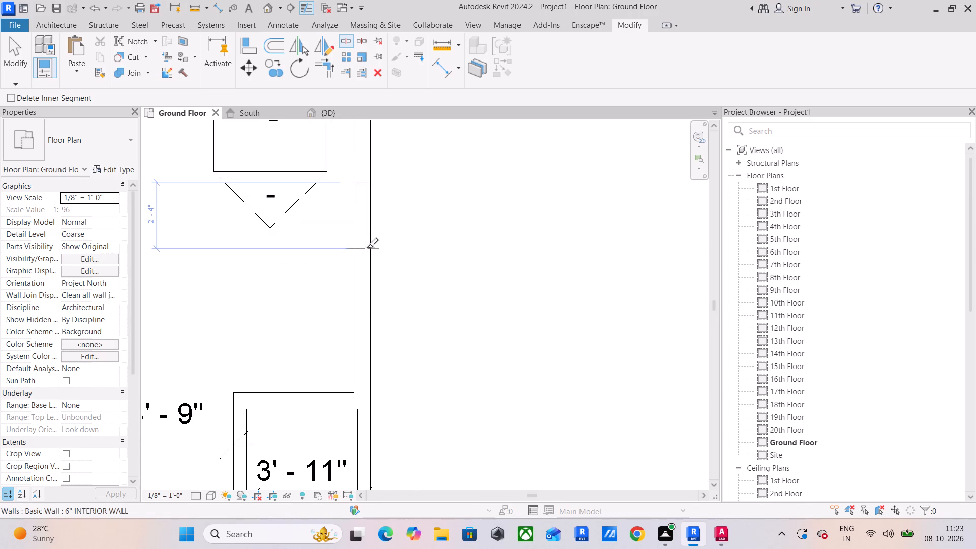
pyautogui.click(369, 282)
pyautogui.press('Escape')
pyautogui.scroll(-3, 404, 257)
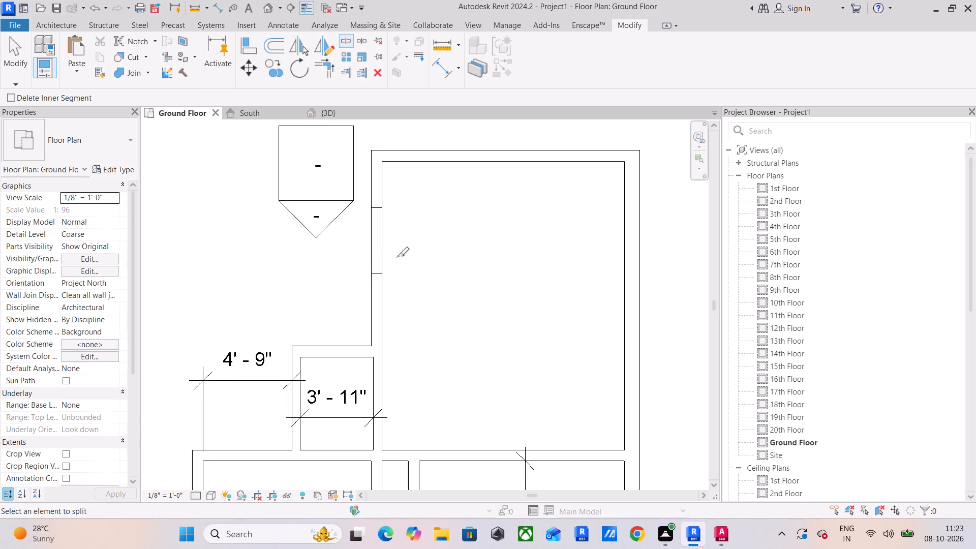
pyautogui.press('Escape')
pyautogui.click(379, 243)
pyautogui.press('Delete')
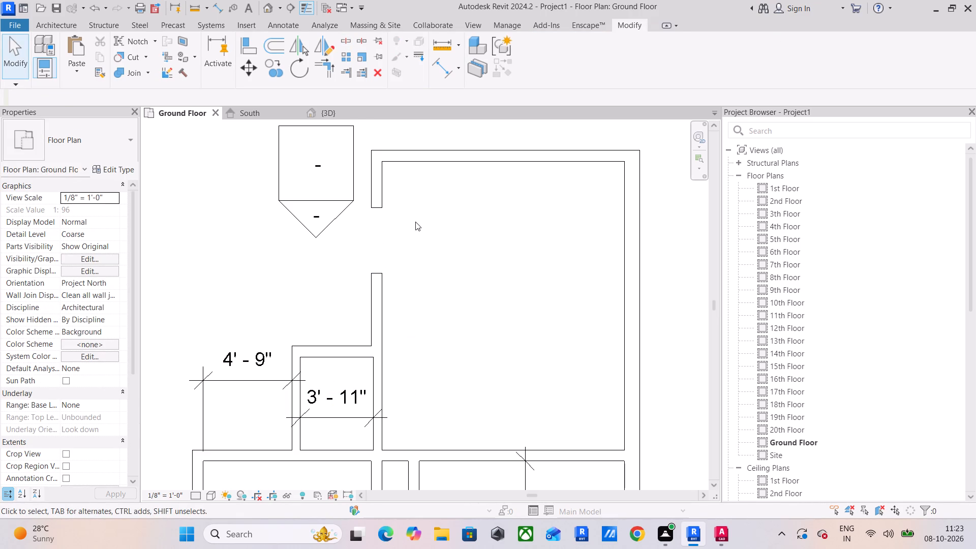
# Draw a 20'5" long 9" exterior wall northward from the new room's northeast corner, with its thickness on the west side.
pyautogui.scroll(-1, 390, 234)
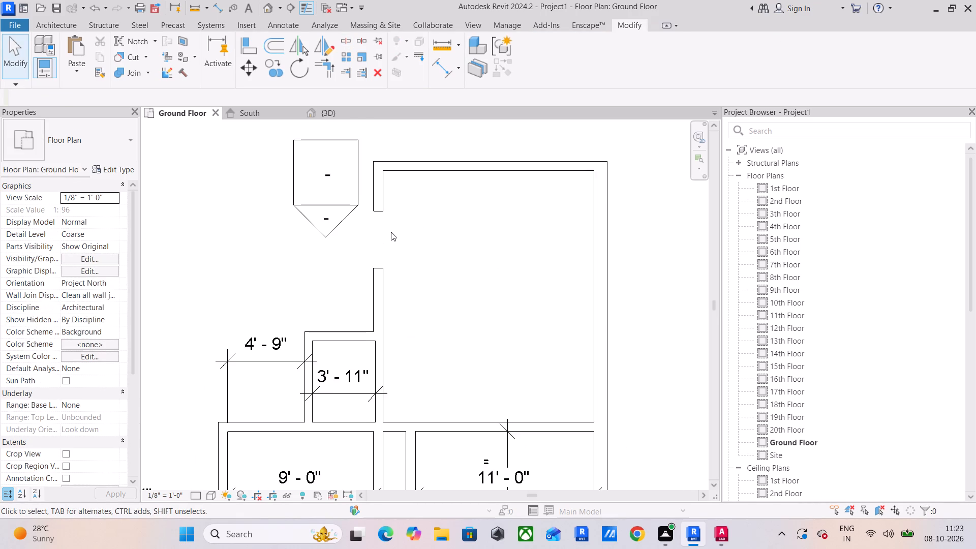
pyautogui.moveTo(391, 232); pyautogui.dragTo(444, 194, button='middle')
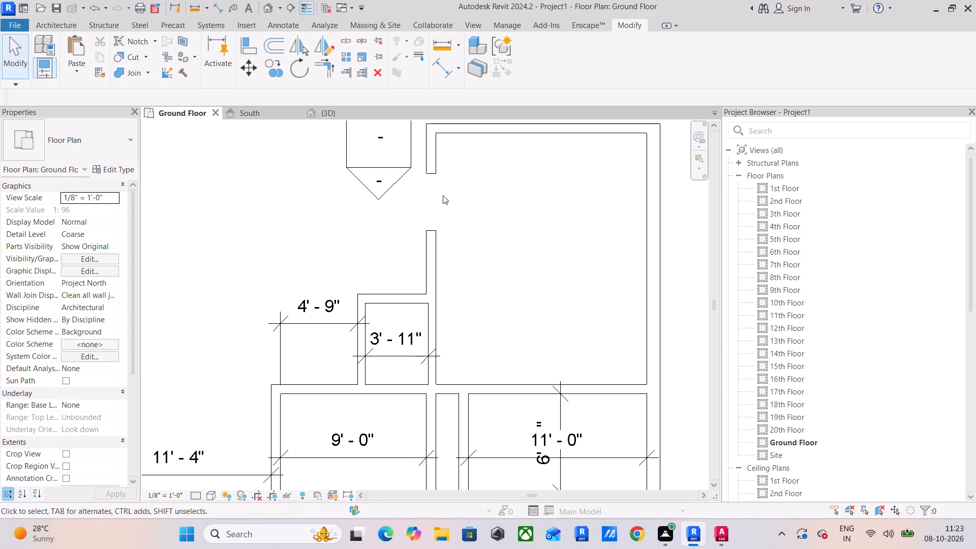
pyautogui.scroll(-2, 443, 195)
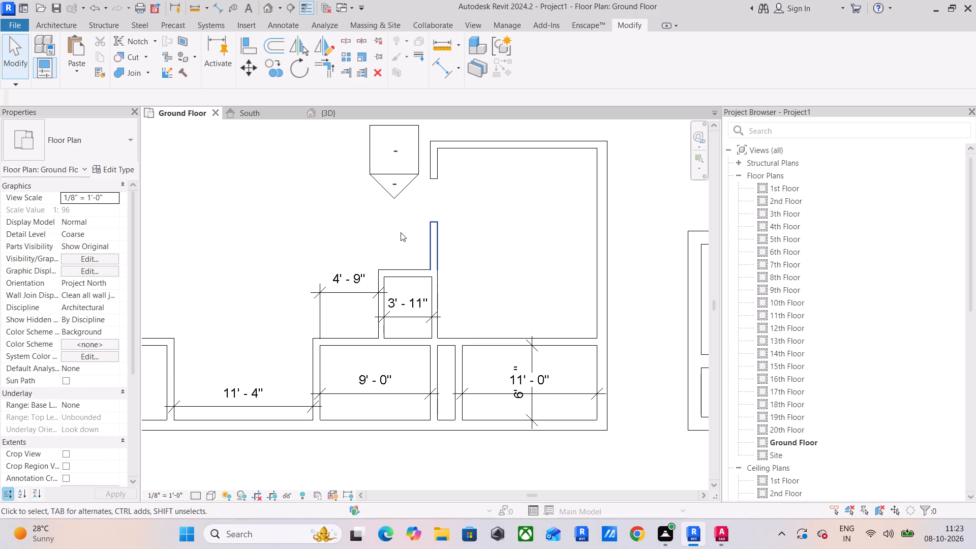
pyautogui.moveTo(408, 226); pyautogui.dragTo(341, 323, button='middle')
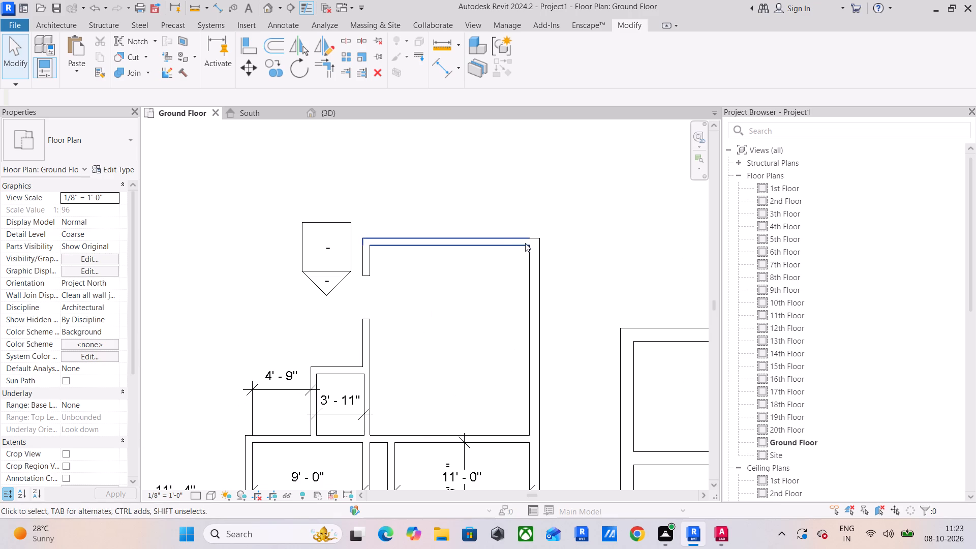
pyautogui.click(530, 278)
pyautogui.click(494, 63)
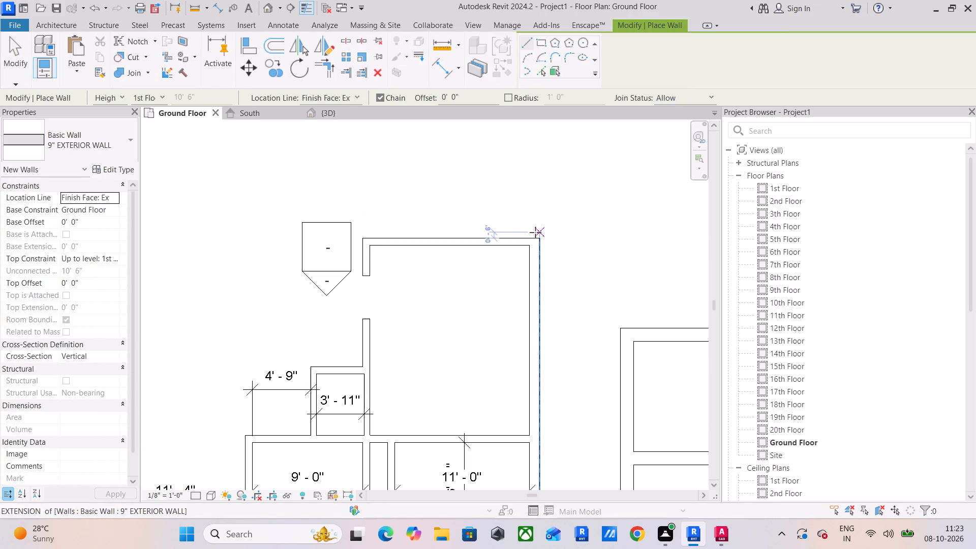
pyautogui.moveTo(539, 236); pyautogui.dragTo(540, 230)
pyautogui.press('space')
pyautogui.scroll(-3, 536, 161)
pyautogui.moveTo(536, 161); pyautogui.dragTo(517, 274, button='middle')
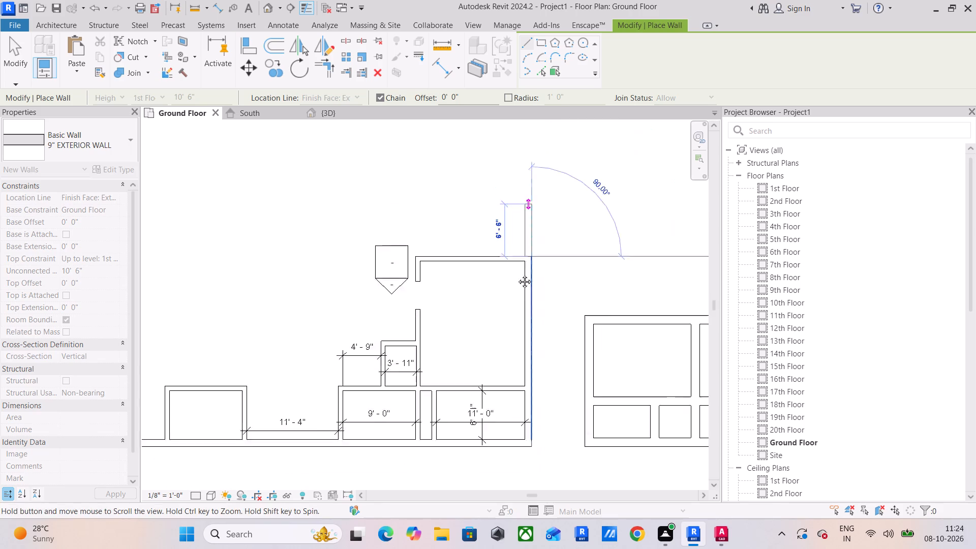
pyautogui.moveTo(517, 274); pyautogui.dragTo(515, 298, button='middle')
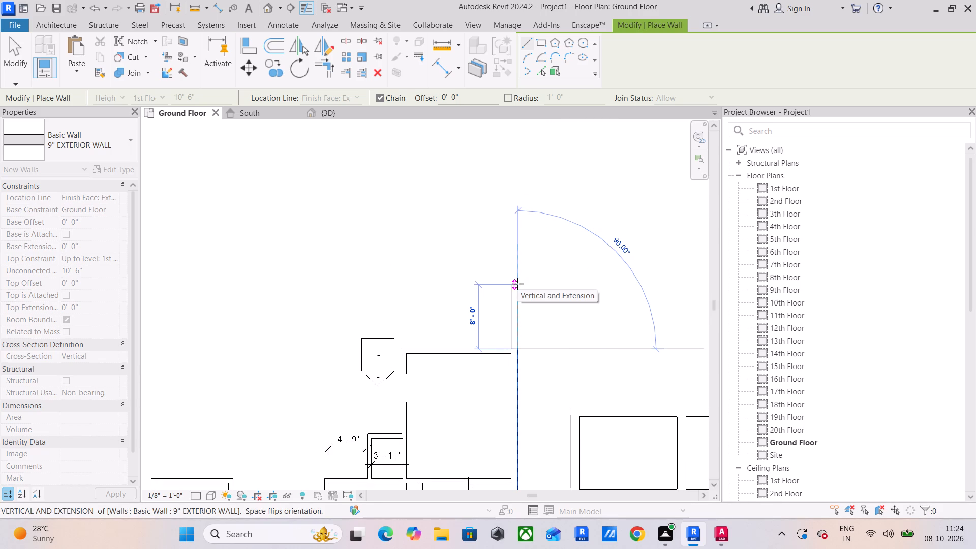
pyautogui.write('20\'5"')
pyautogui.press('Return')
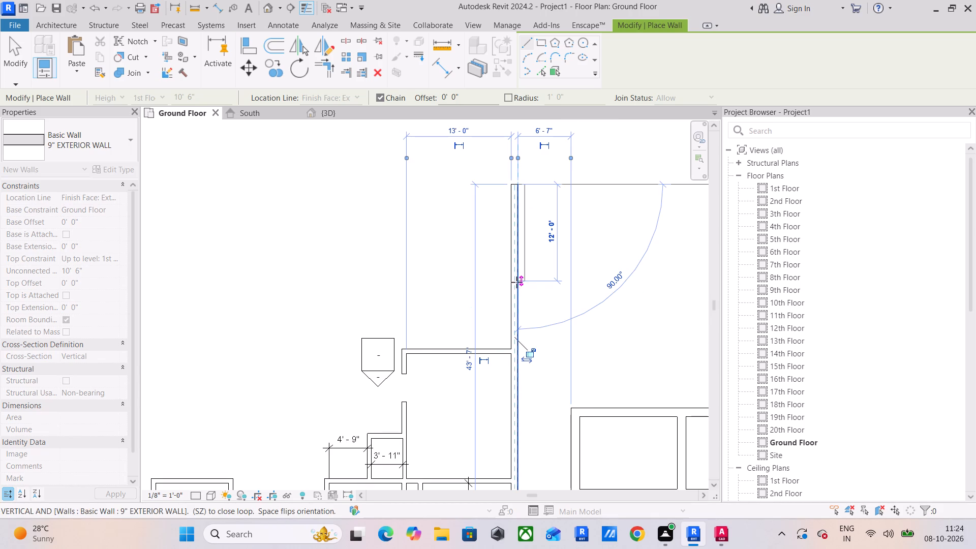
pyautogui.press('Escape')
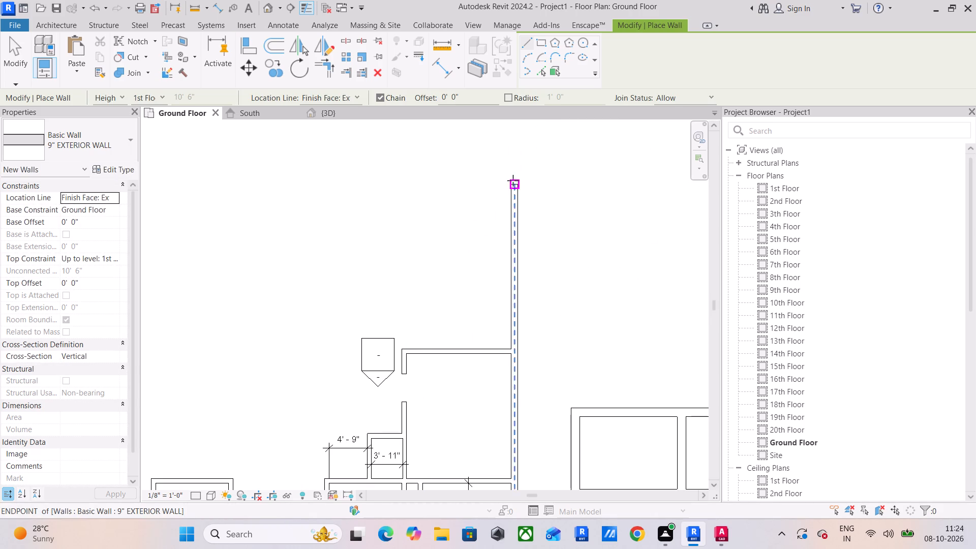
# Draw a 13' long 9" exterior wall westward from the inner face at the north end of the 20'5" wall.
pyautogui.click(508, 181)
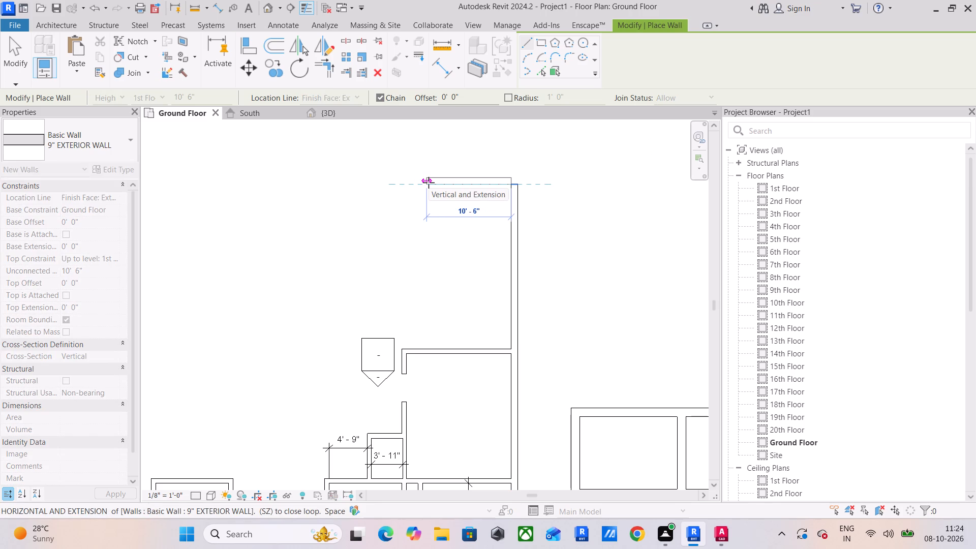
pyautogui.write("13'")
pyautogui.press('Return')
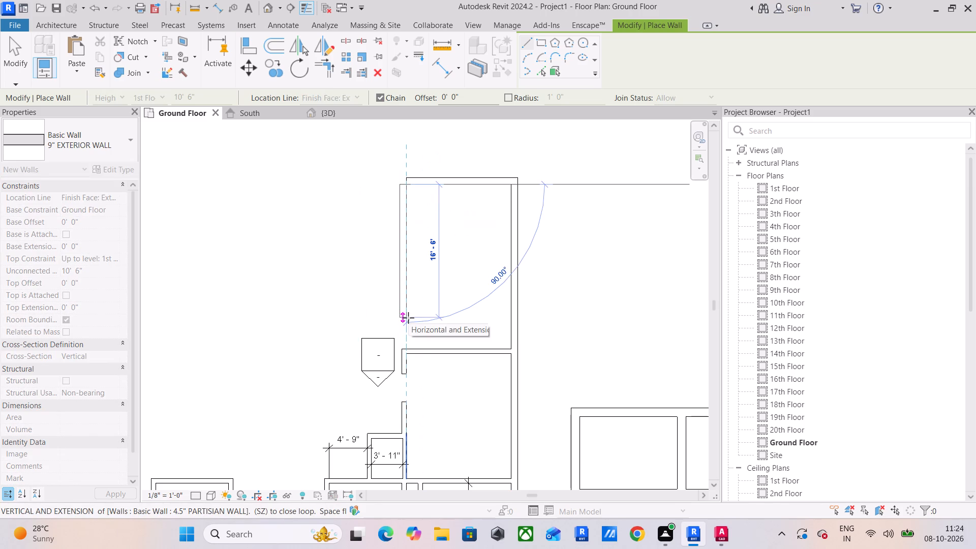
pyautogui.press('Escape')
pyautogui.press('Escape')
# Draw a 14' long 6" interior wall southward from the west end of the northern 13' exterior wall.
pyautogui.click(405, 364)
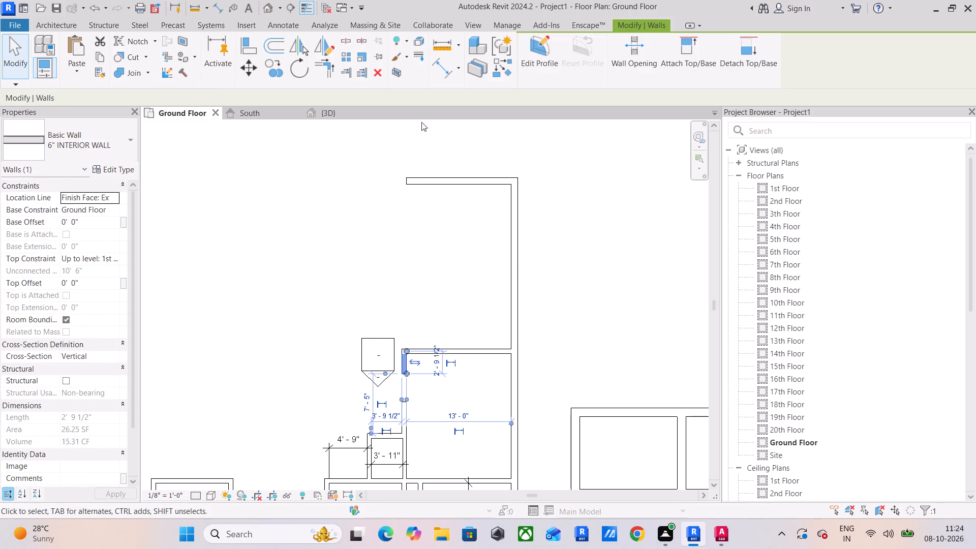
pyautogui.click(507, 67)
pyautogui.click(408, 188)
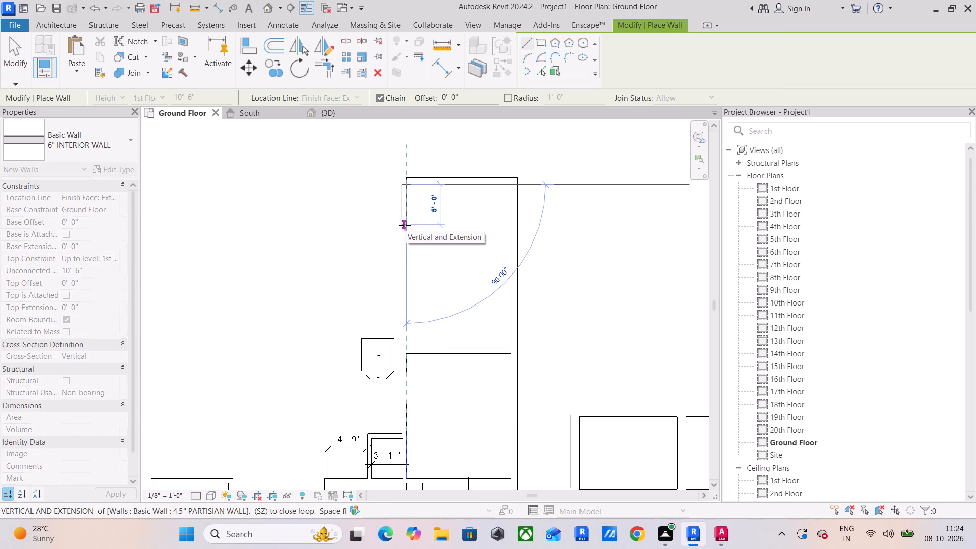
pyautogui.write("14'")
pyautogui.press('Return')
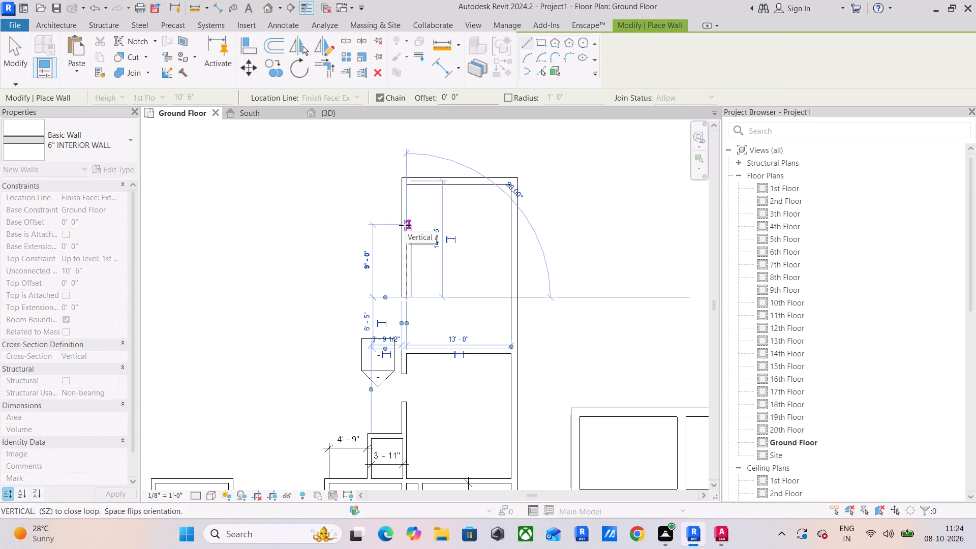
pyautogui.press('Escape')
pyautogui.press('Escape')
# Extend the northern exterior wall westward with a 12' long 9" exterior wall, keeping its outer face aligned.
pyautogui.click(446, 180)
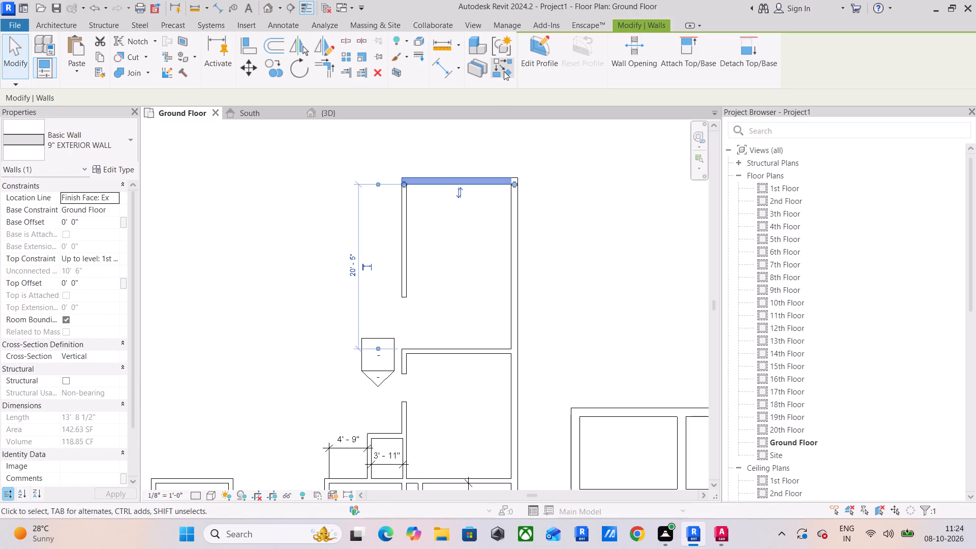
pyautogui.click(504, 71)
pyautogui.click(398, 179)
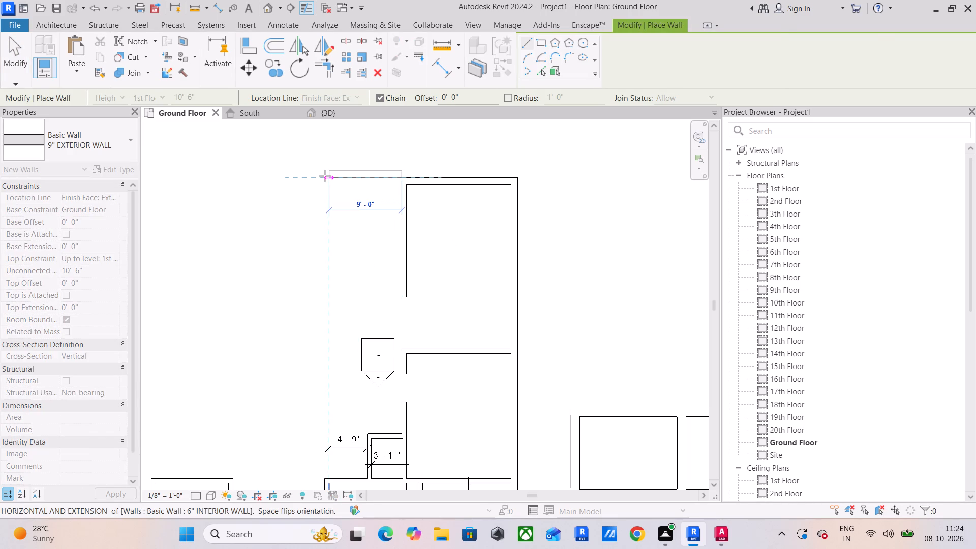
pyautogui.press('space')
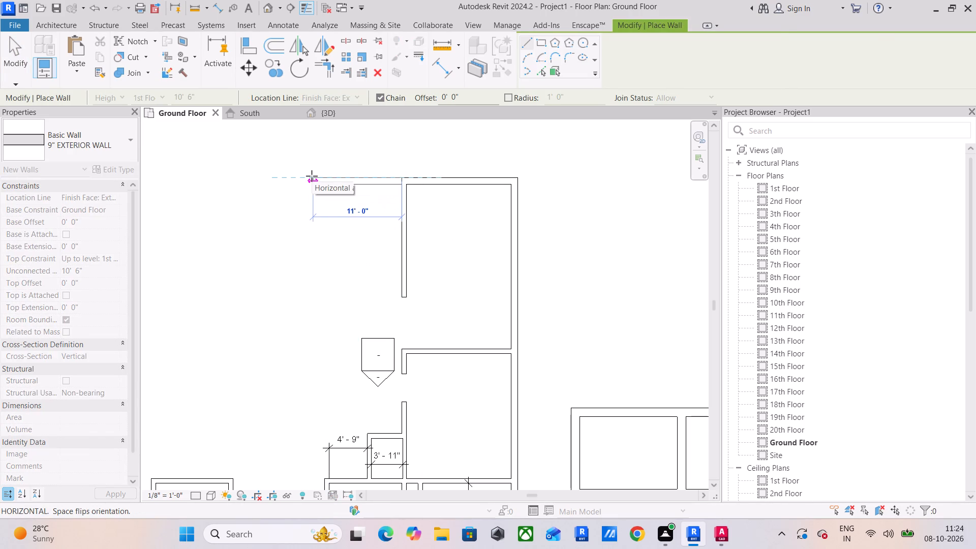
pyautogui.write("12'")
pyautogui.press('Return')
pyautogui.press('Escape')
pyautogui.press('Escape')
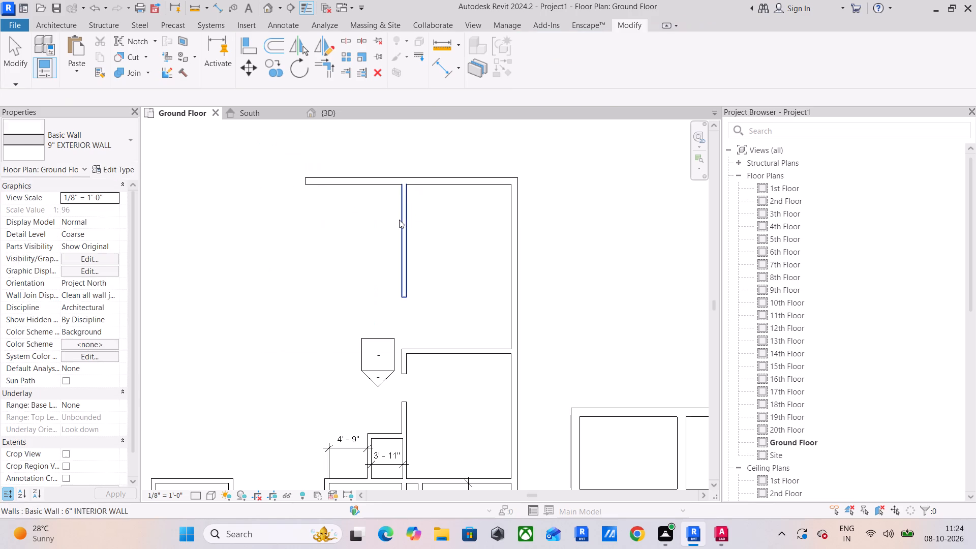
# Draw a 14' long 6" interior wall southward from the west end of the 12' northern exterior wall.
pyautogui.click(414, 218)
pyautogui.click(403, 220)
pyautogui.click(503, 63)
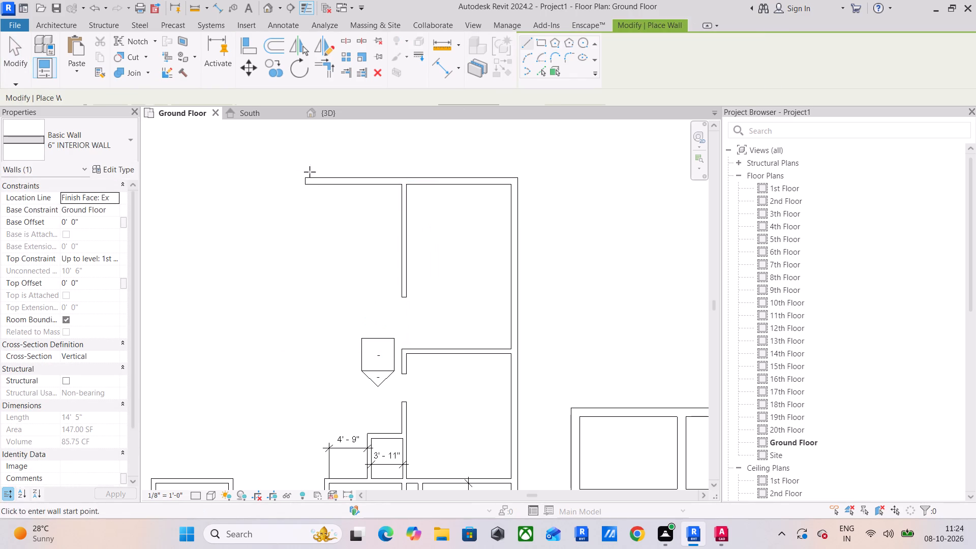
pyautogui.click(305, 188)
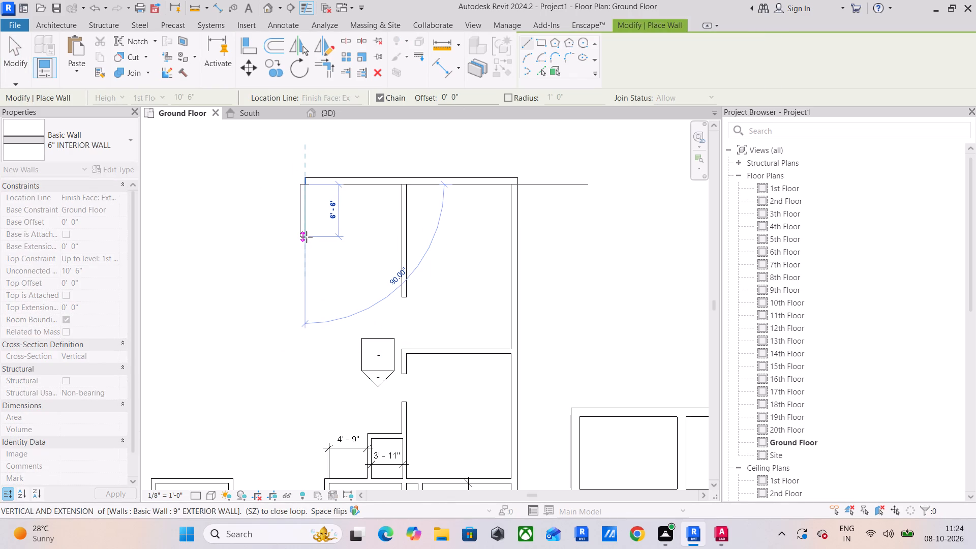
pyautogui.write("14'")
pyautogui.press('Return')
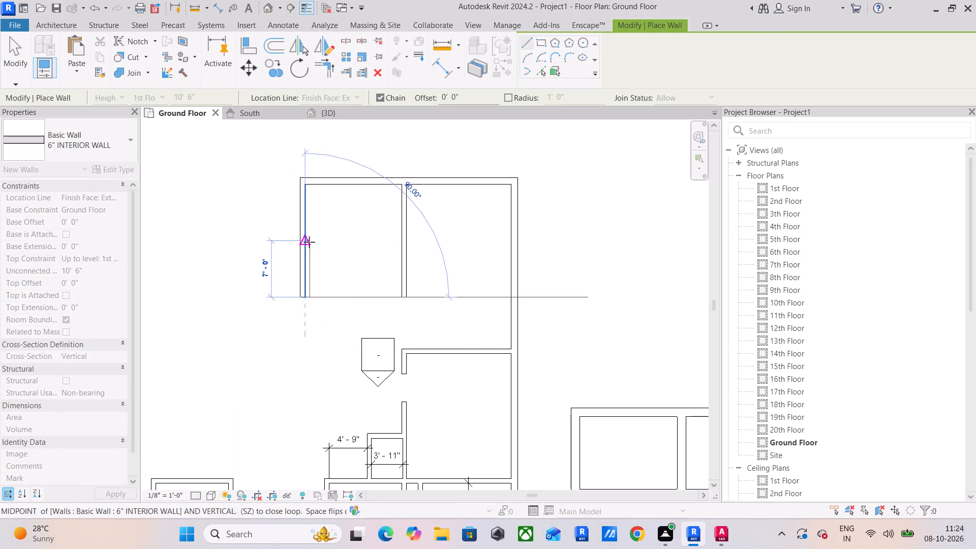
pyautogui.press('Escape')
pyautogui.scroll(-3, 309, 242)
pyautogui.moveTo(318, 240); pyautogui.dragTo(459, 236, button='middle')
pyautogui.scroll(2, 434, 202)
pyautogui.press('Escape')
# Extend the northern exterior wall another 5'7" westward as a 9" exterior wall, keeping its outer face aligned.
pyautogui.click(480, 199)
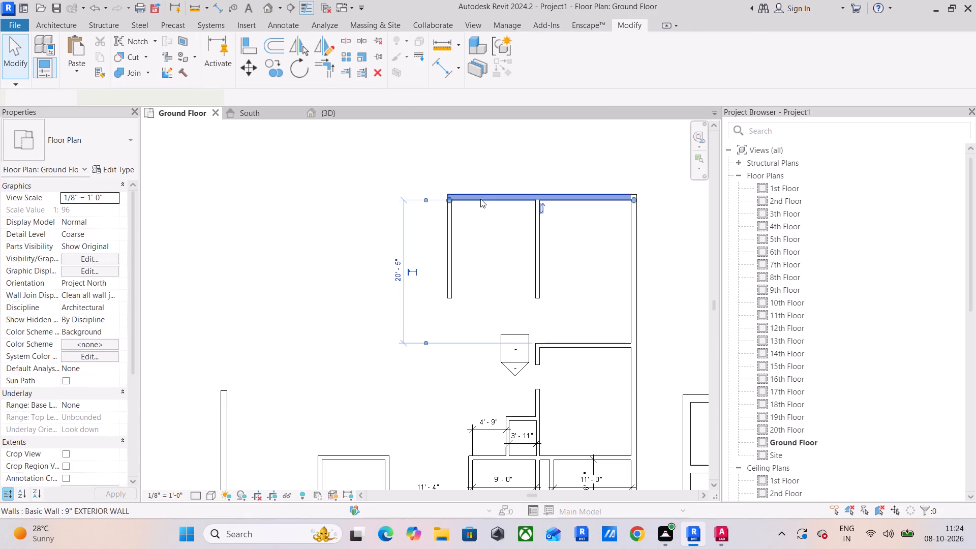
pyautogui.click(501, 65)
pyautogui.click(444, 192)
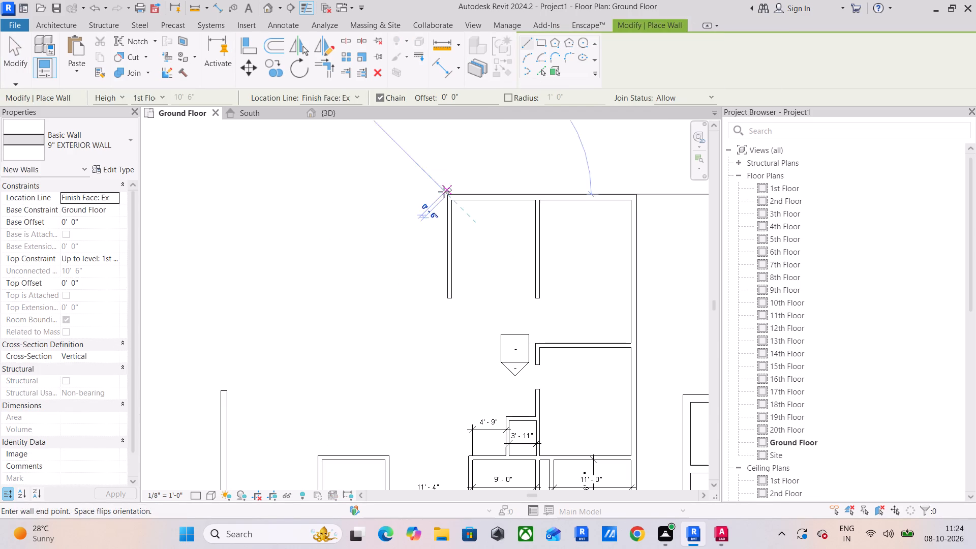
pyautogui.press('space')
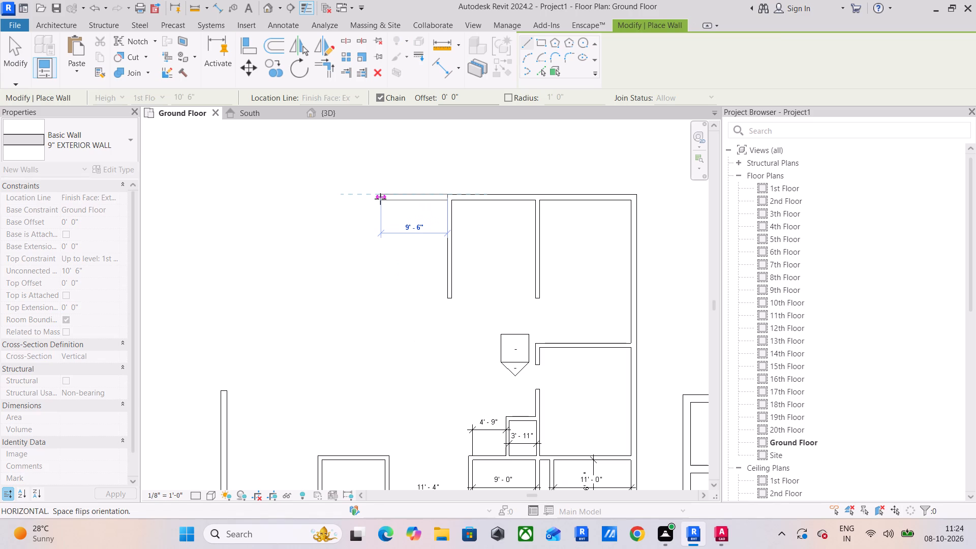
pyautogui.write("5'")
pyautogui.write('7"')
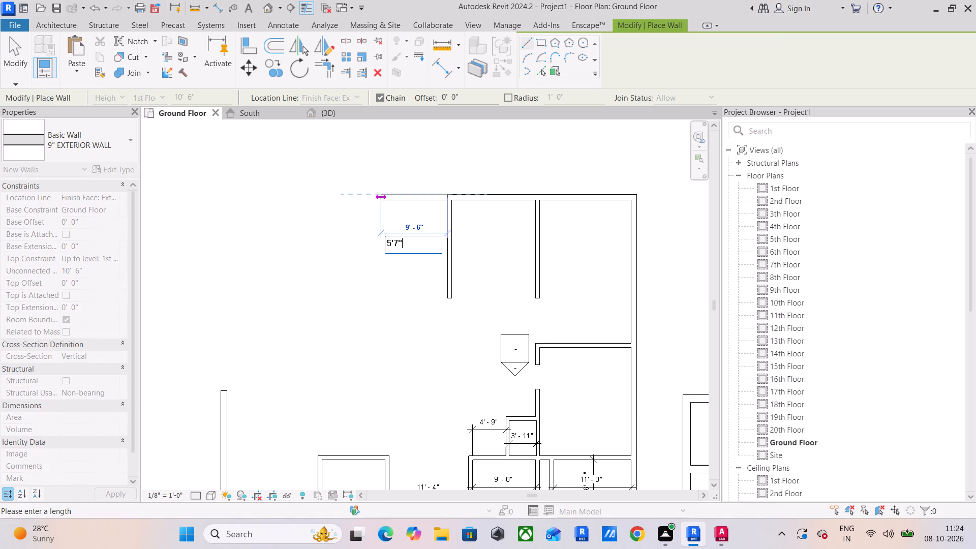
pyautogui.press('Return')
pyautogui.press('Escape')
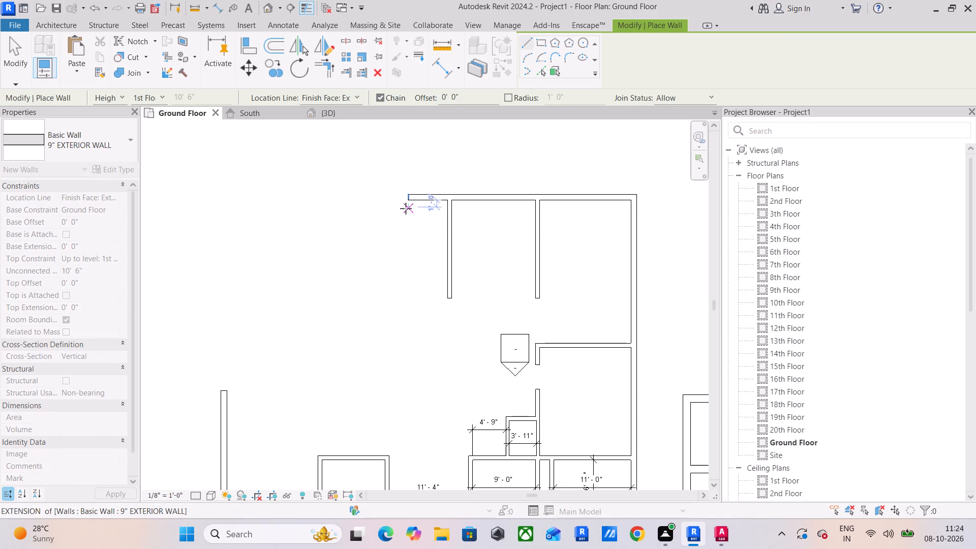
pyautogui.press('Escape')
# Draw an 8' long 6" interior wall southward from the west end of the 5'7" northern exterior wall.
pyautogui.click(445, 229)
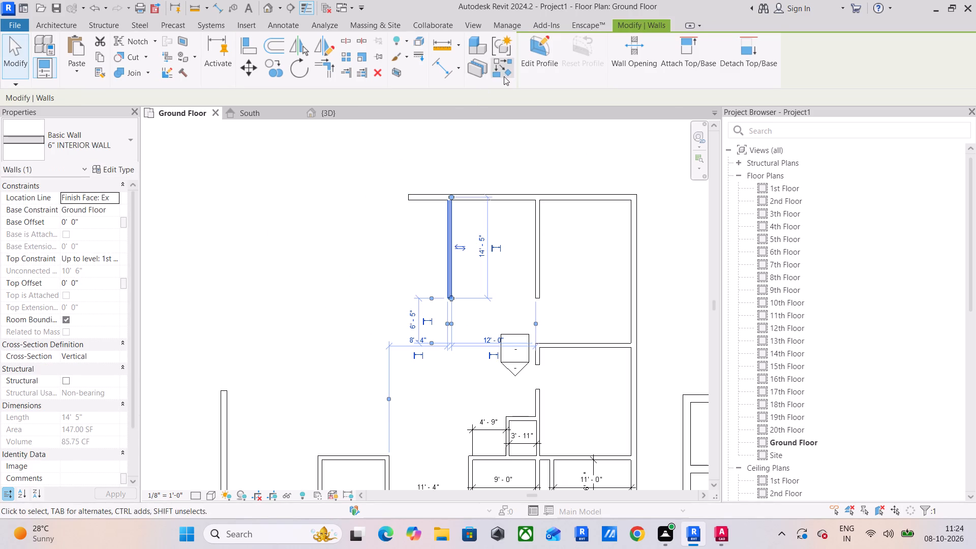
pyautogui.click(504, 76)
pyautogui.click(408, 201)
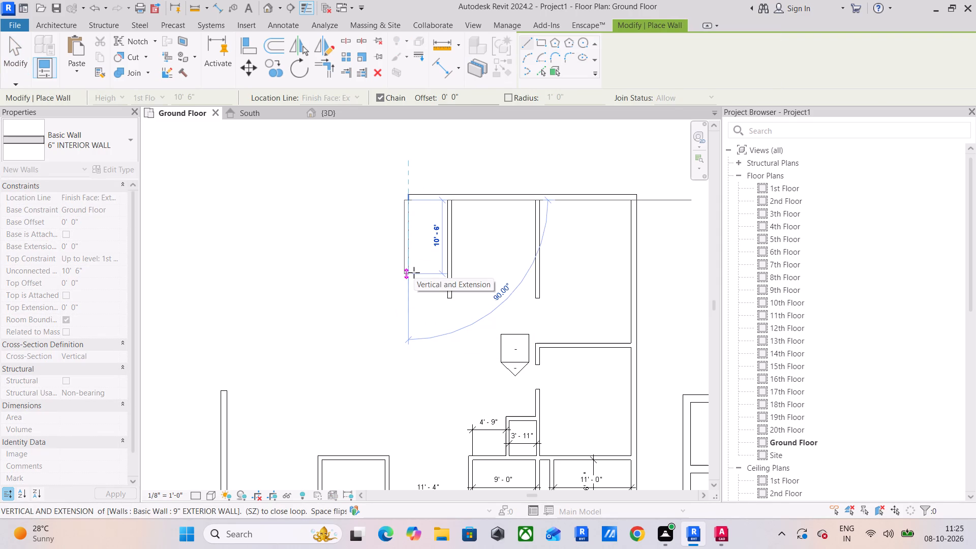
pyautogui.write("8'")
pyautogui.press('Return')
pyautogui.press('Escape')
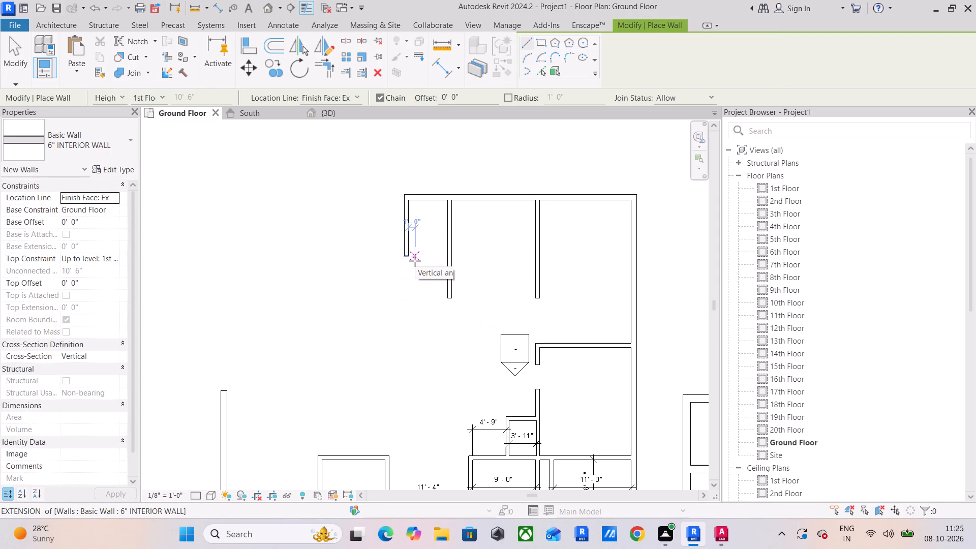
# Close the small room's south side with a 6" interior wall from the 8' wall's end eastward to the 14' partition.
pyautogui.scroll(4, 415, 261)
pyautogui.click(406, 255)
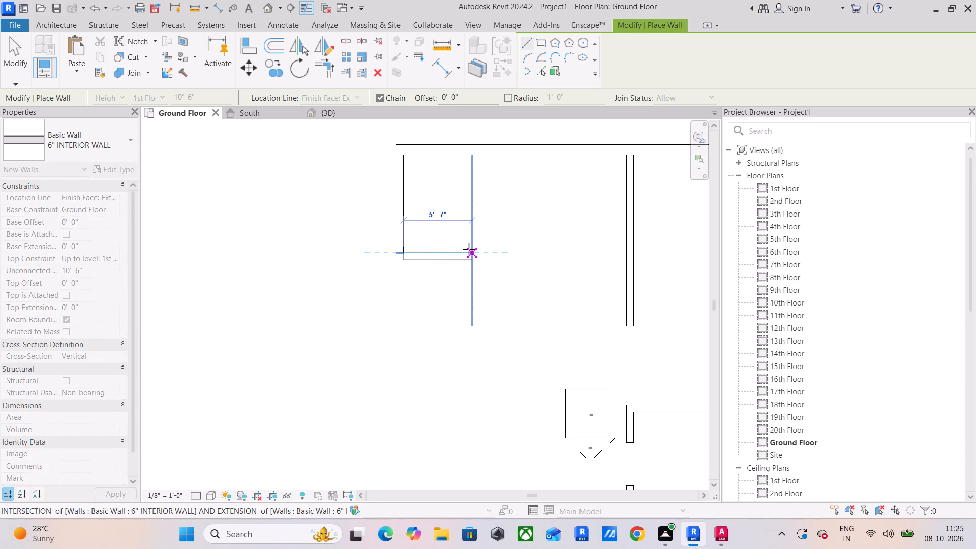
pyautogui.click(469, 249)
pyautogui.press('Escape')
pyautogui.scroll(-2, 434, 247)
pyautogui.moveTo(437, 245); pyautogui.dragTo(368, 235, button='middle')
pyautogui.scroll(-2, 368, 235)
pyautogui.moveTo(368, 234); pyautogui.dragTo(452, 251, button='middle')
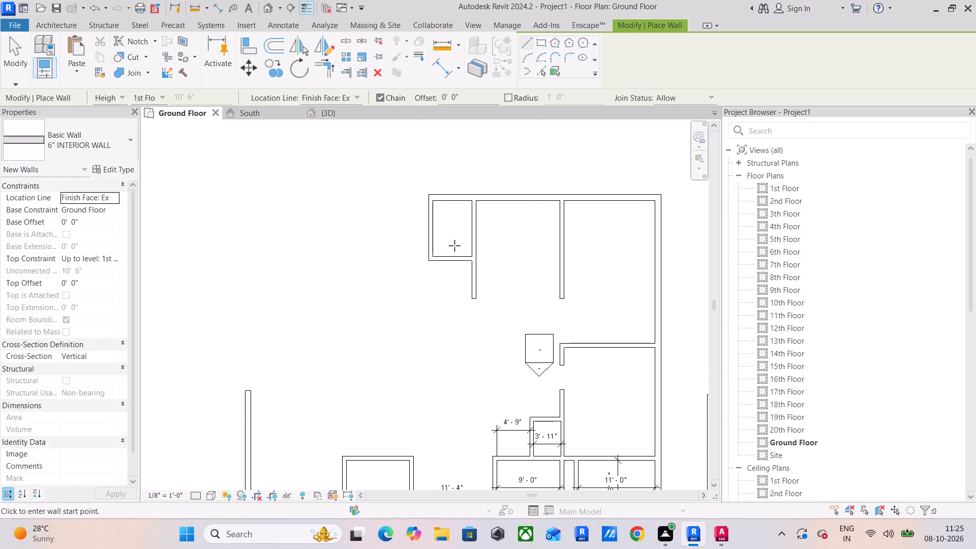
pyautogui.press('Escape')
# Extend the northern exterior wall another 6'6" westward as a 9" exterior wall, keeping its outer face aligned.
pyautogui.click(442, 196)
pyautogui.click(491, 70)
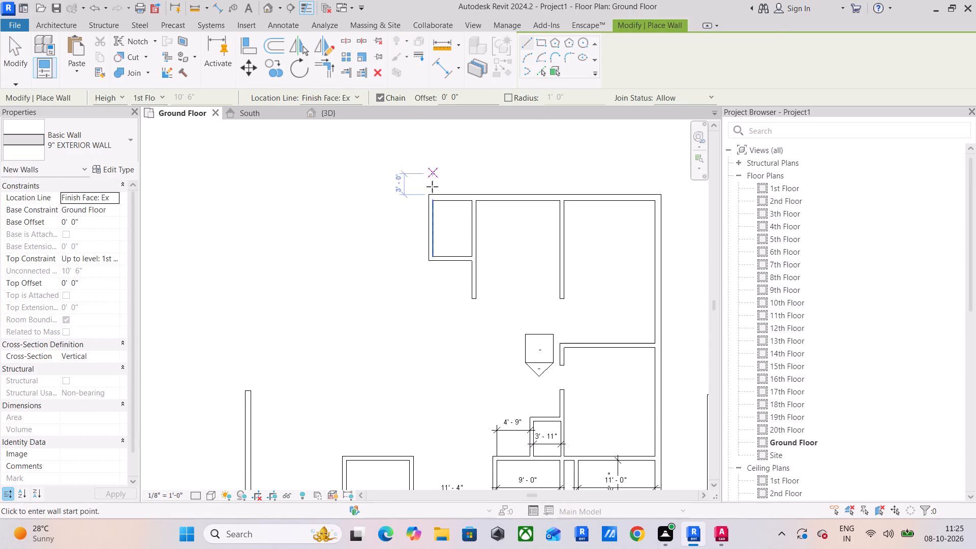
pyautogui.click(425, 193)
pyautogui.press('space')
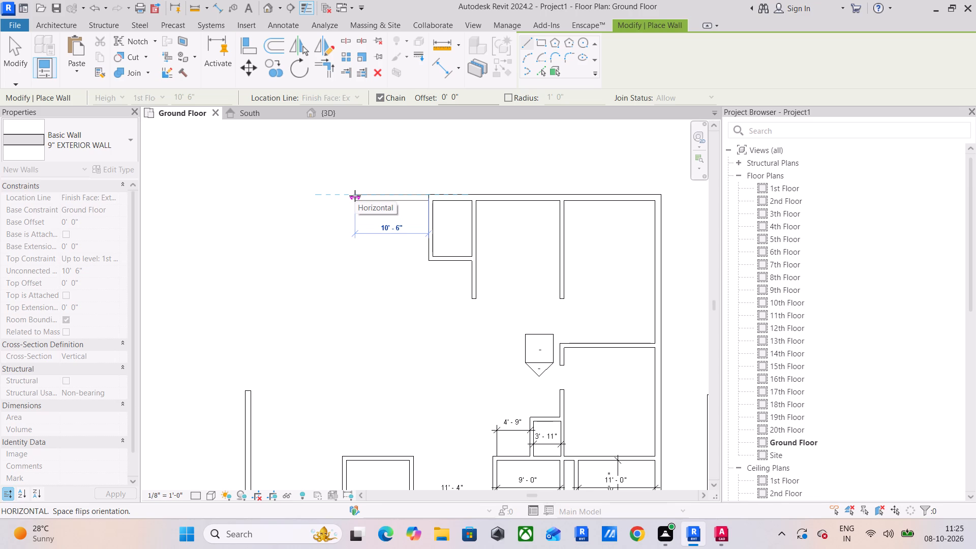
pyautogui.write("6'")
pyautogui.press('6')
pyautogui.hotkey('shift', '"')
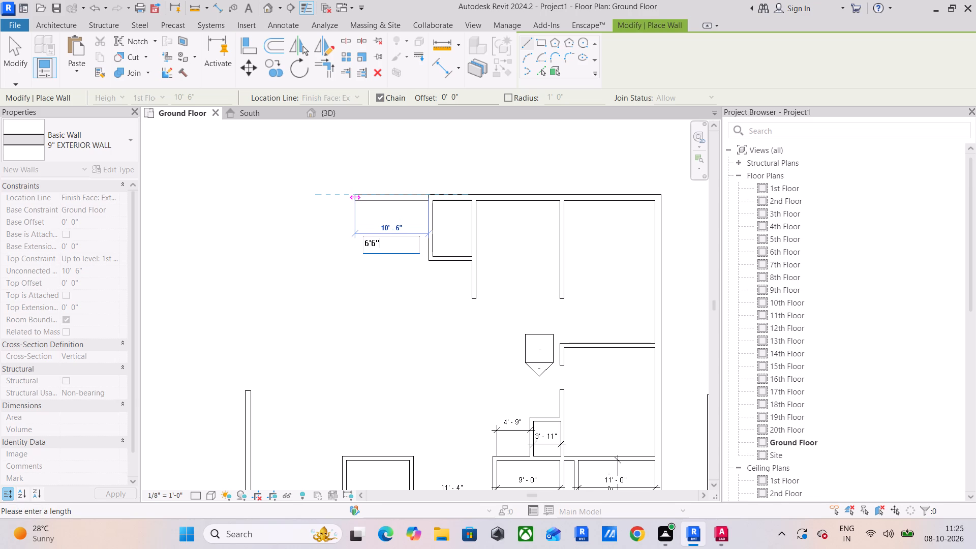
pyautogui.press('Return')
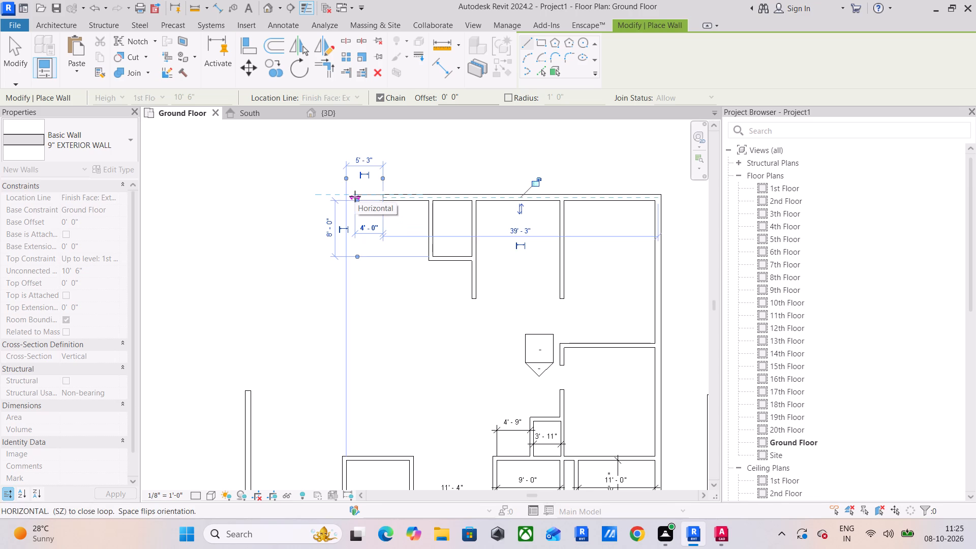
pyautogui.press('Escape')
pyautogui.press('Escape')
# Draw an 8' long 6" interior wall southward from the west end of the 6'6" northern exterior wall.
pyautogui.click(431, 222)
pyautogui.click(496, 69)
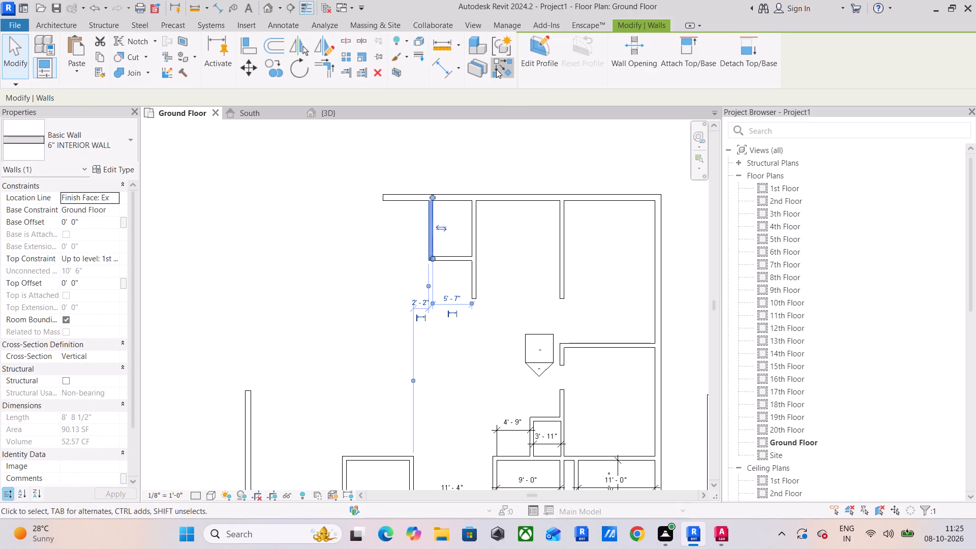
pyautogui.scroll(4, 381, 202)
pyautogui.moveTo(386, 199); pyautogui.dragTo(385, 203)
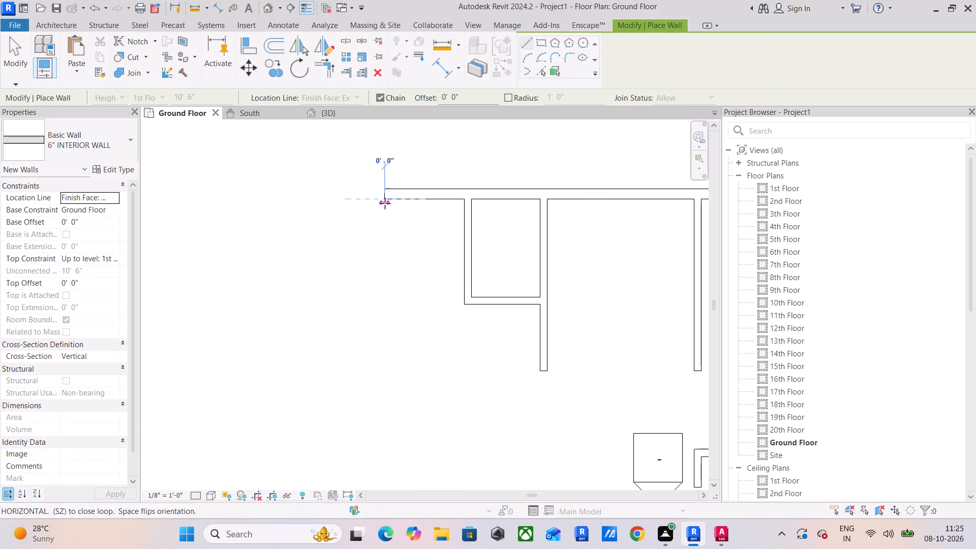
pyautogui.moveTo(385, 203); pyautogui.dragTo(385, 205)
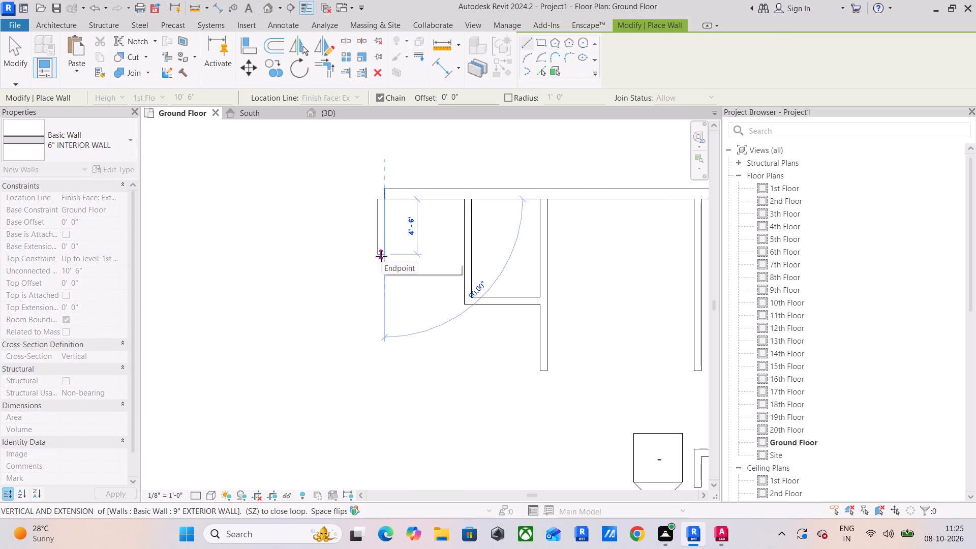
pyautogui.press('8')
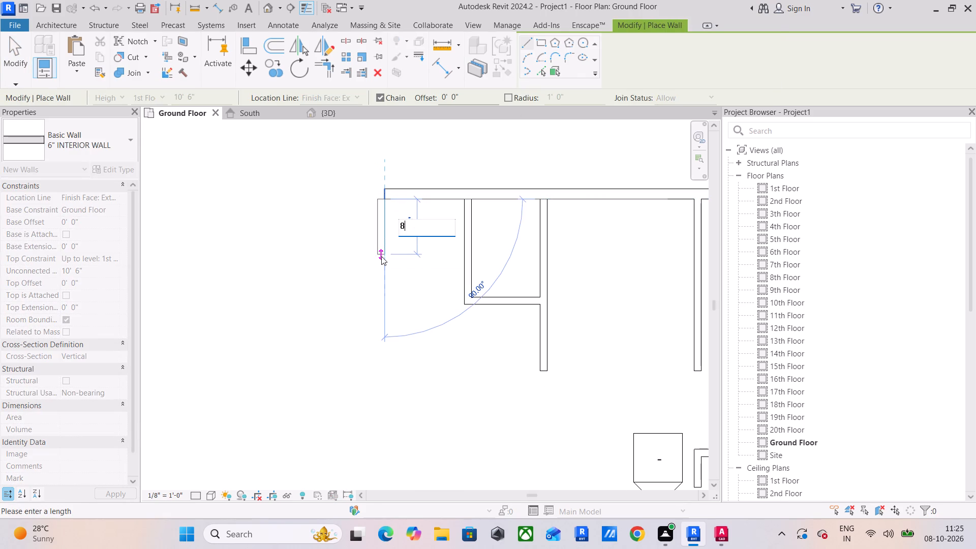
pyautogui.press("'")
pyautogui.press('Return')
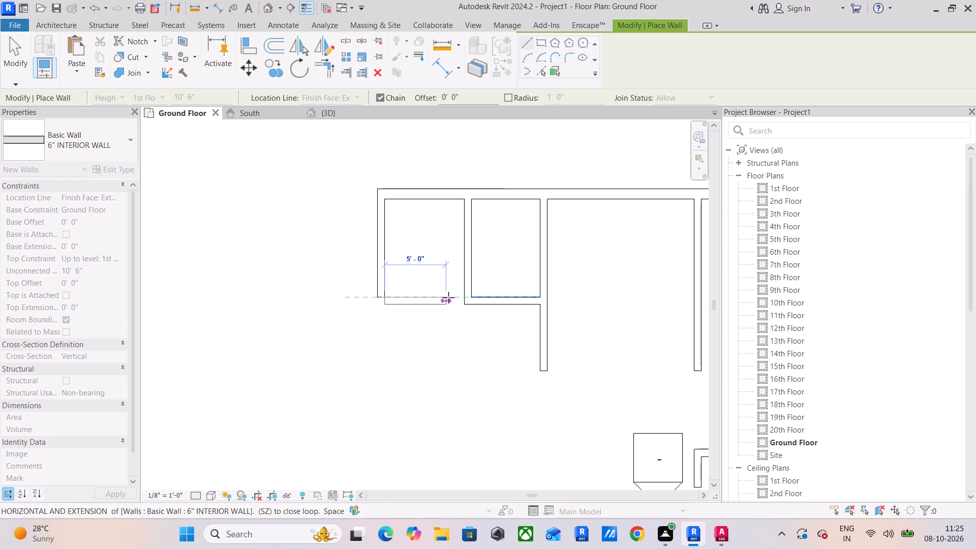
# Close the second small room's south side with a 6" interior wall running east to the first small room's west wall.
pyautogui.click(463, 300)
pyautogui.press('Escape')
pyautogui.scroll(-2, 458, 254)
pyautogui.moveTo(458, 254); pyautogui.dragTo(362, 209, button='middle')
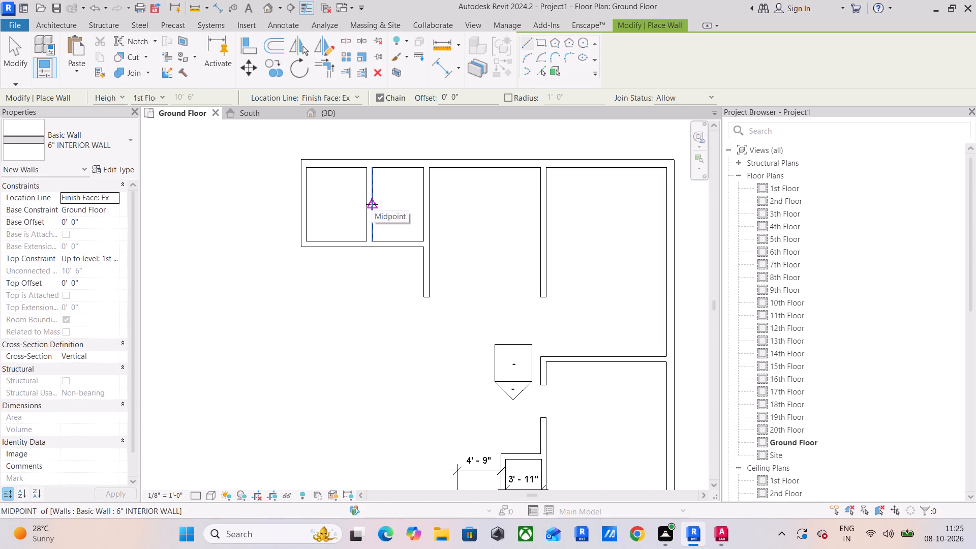
pyautogui.press('Escape')
pyautogui.press('Escape')
# Extend the northern exterior wall 12' westward beyond the two small rooms as a 9" exterior wall.
pyautogui.click(399, 167)
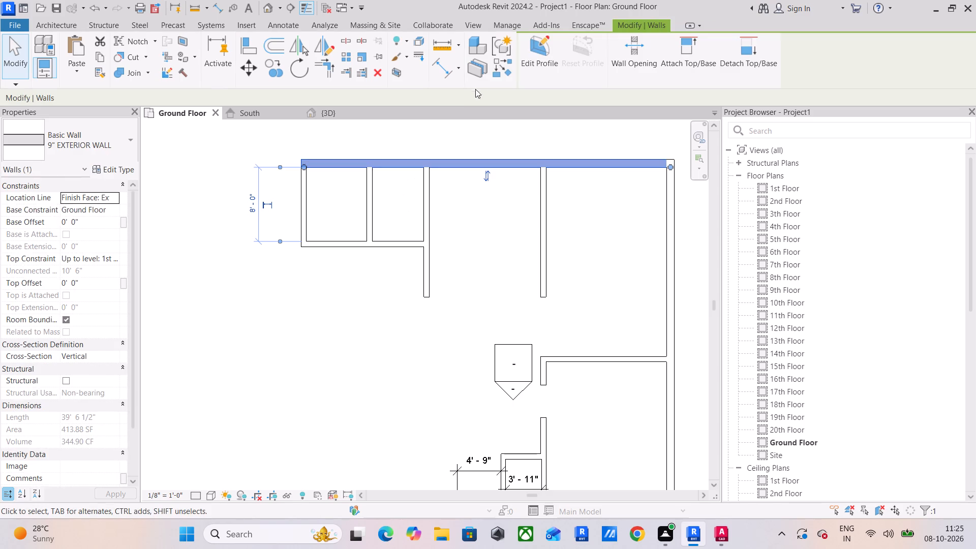
pyautogui.click(502, 70)
pyautogui.click(299, 158)
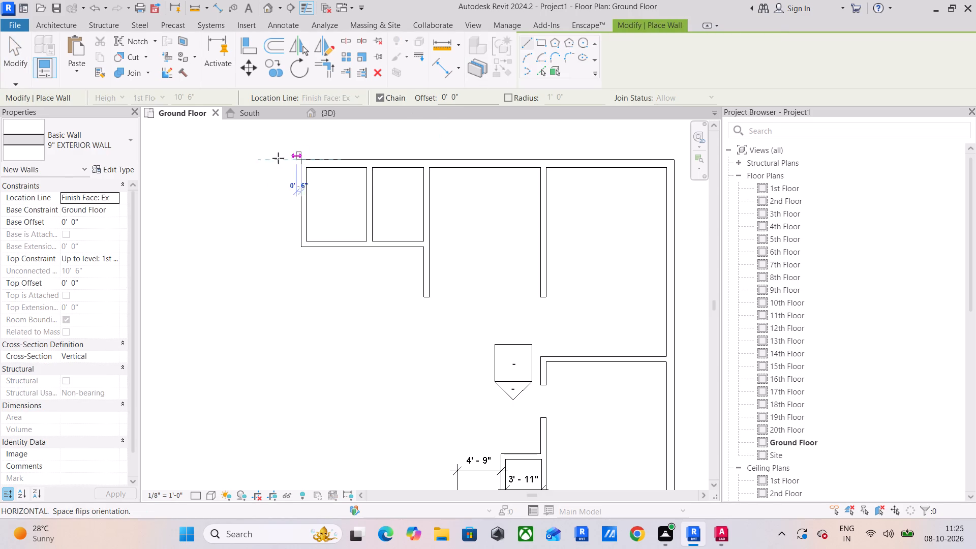
pyautogui.press('space')
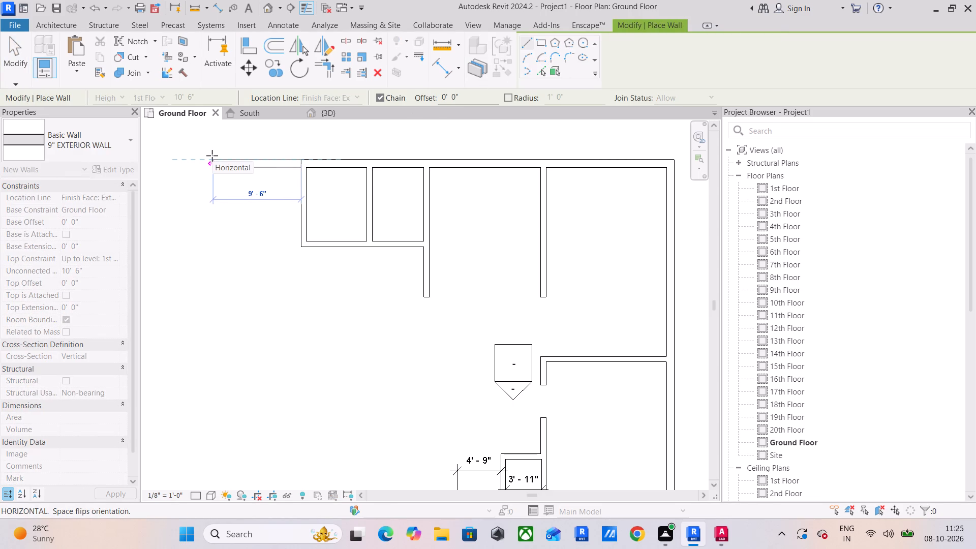
pyautogui.write('12')
pyautogui.press("'")
pyautogui.press('Return')
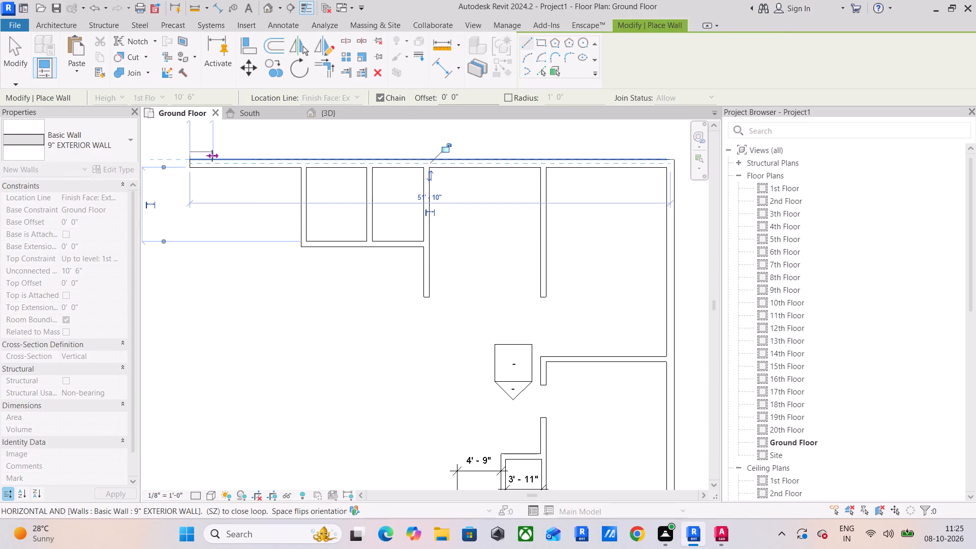
pyautogui.press('Escape')
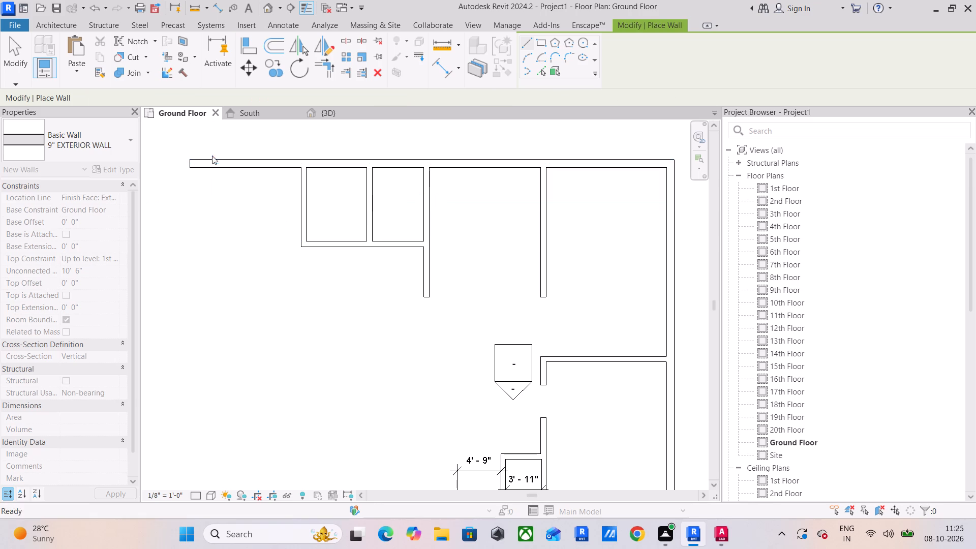
pyautogui.press('Escape')
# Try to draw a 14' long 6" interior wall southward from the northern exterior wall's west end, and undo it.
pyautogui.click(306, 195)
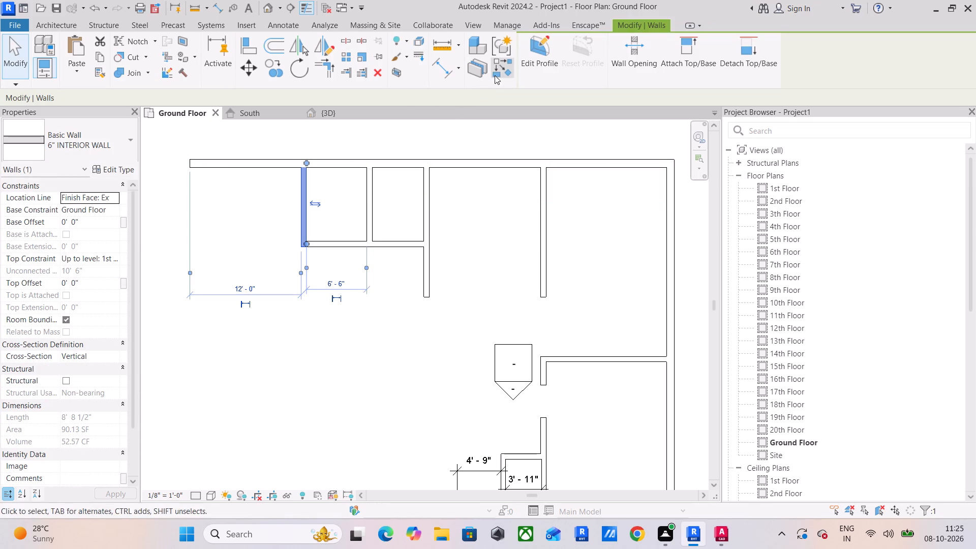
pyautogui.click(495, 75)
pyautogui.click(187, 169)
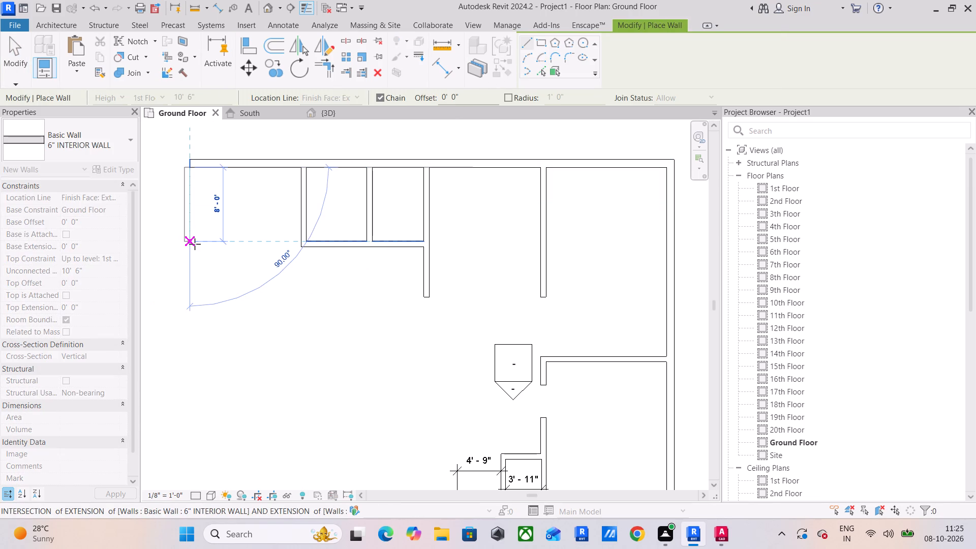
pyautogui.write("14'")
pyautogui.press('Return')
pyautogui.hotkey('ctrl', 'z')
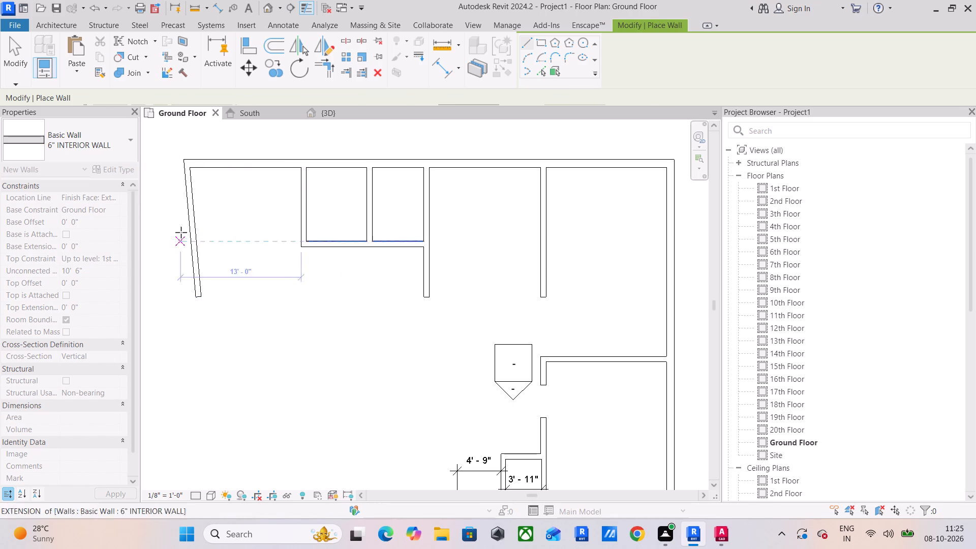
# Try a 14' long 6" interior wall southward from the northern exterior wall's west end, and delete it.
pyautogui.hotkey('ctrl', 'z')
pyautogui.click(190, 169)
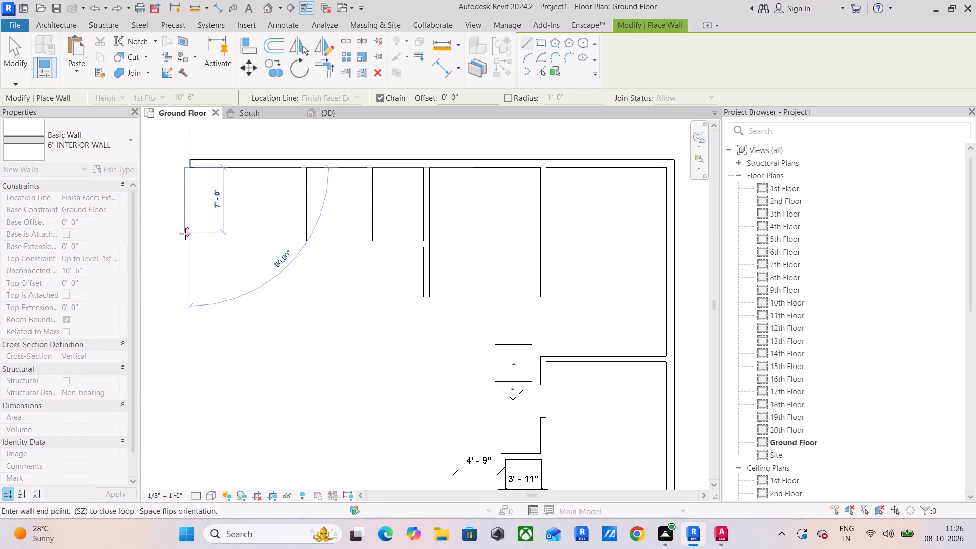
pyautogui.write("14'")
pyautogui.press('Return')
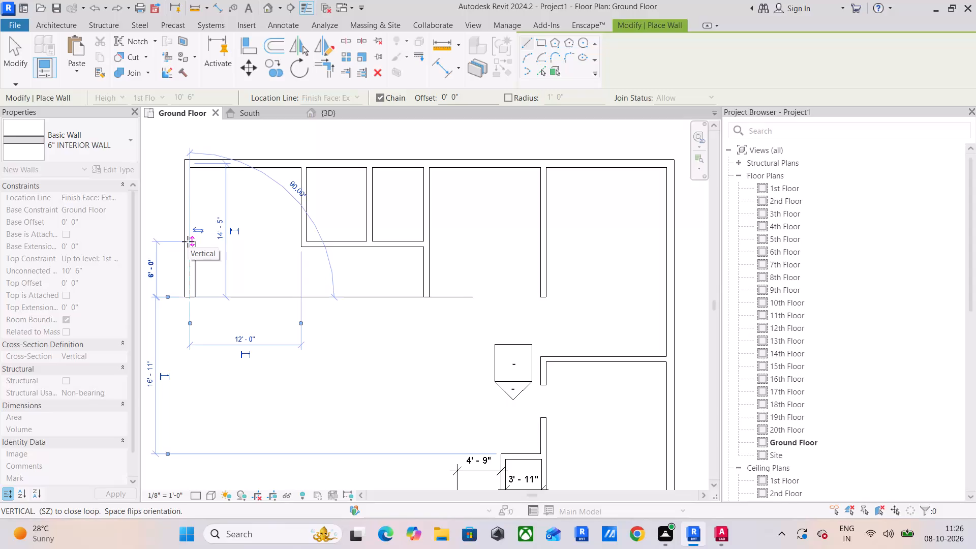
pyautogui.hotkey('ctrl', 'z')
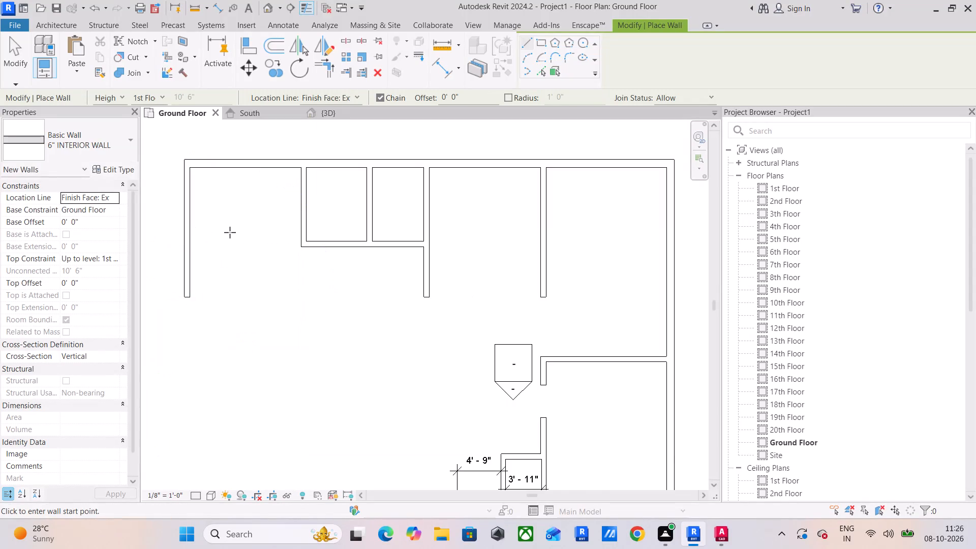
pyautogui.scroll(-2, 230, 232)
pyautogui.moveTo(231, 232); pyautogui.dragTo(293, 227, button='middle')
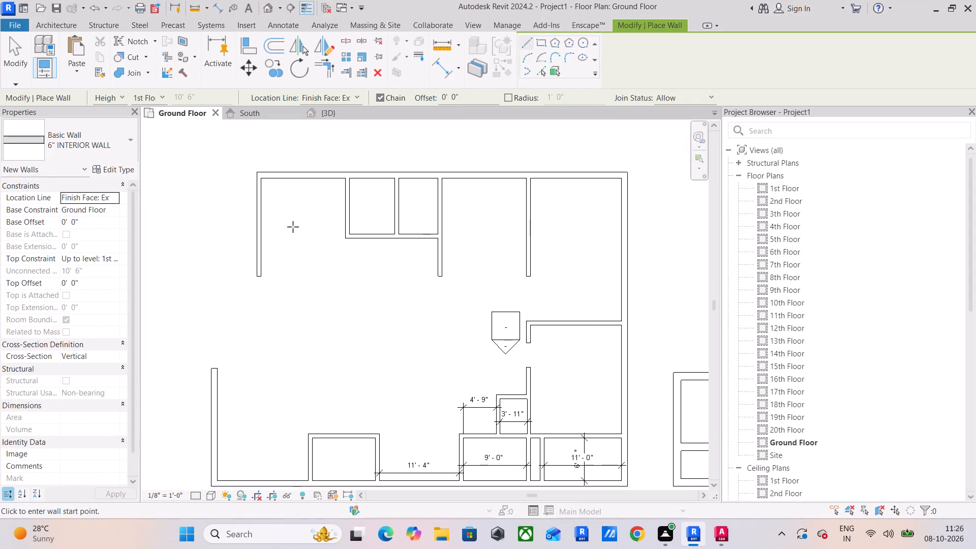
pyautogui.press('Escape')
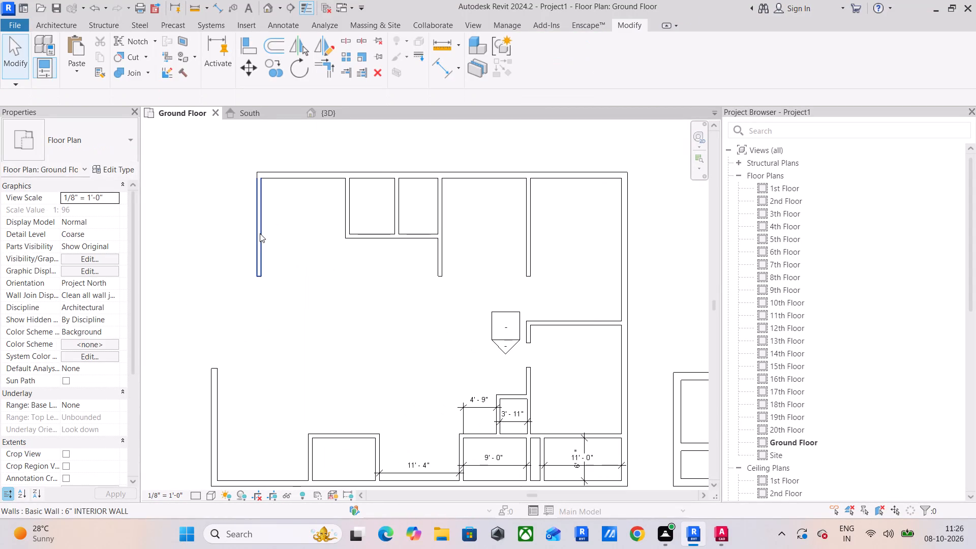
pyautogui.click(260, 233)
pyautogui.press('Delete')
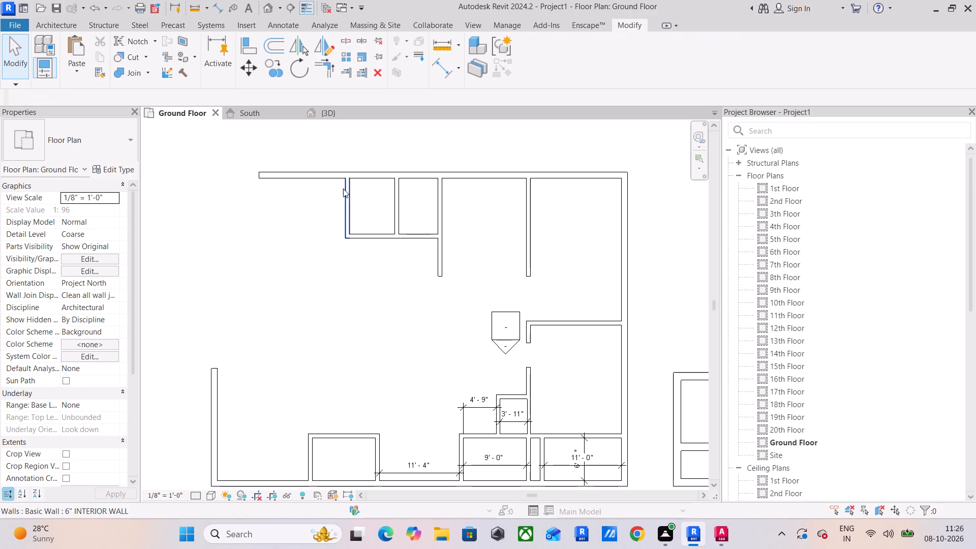
# Draw an 8' long 6" interior wall southward from the west end of the northern exterior wall.
pyautogui.click(348, 201)
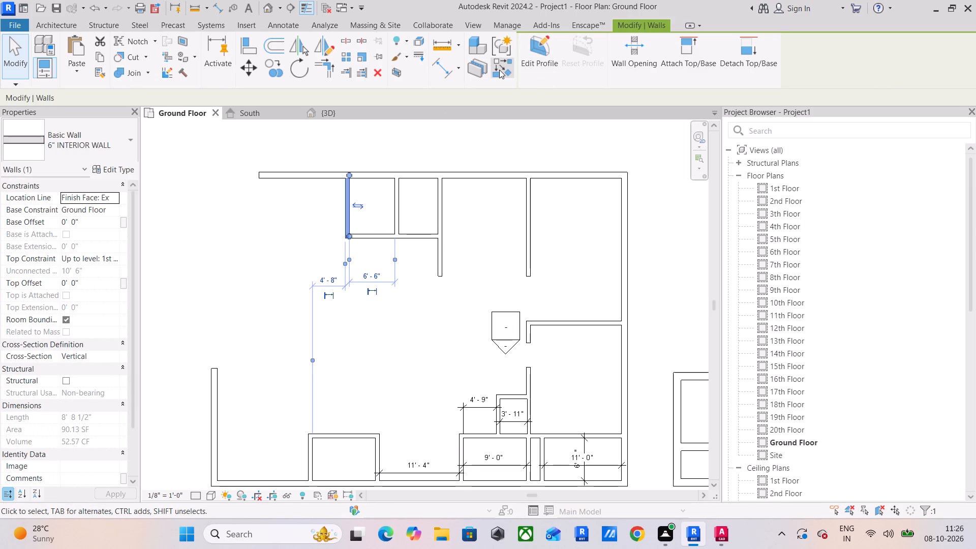
pyautogui.click(499, 70)
pyautogui.scroll(3, 257, 178)
pyautogui.click(260, 178)
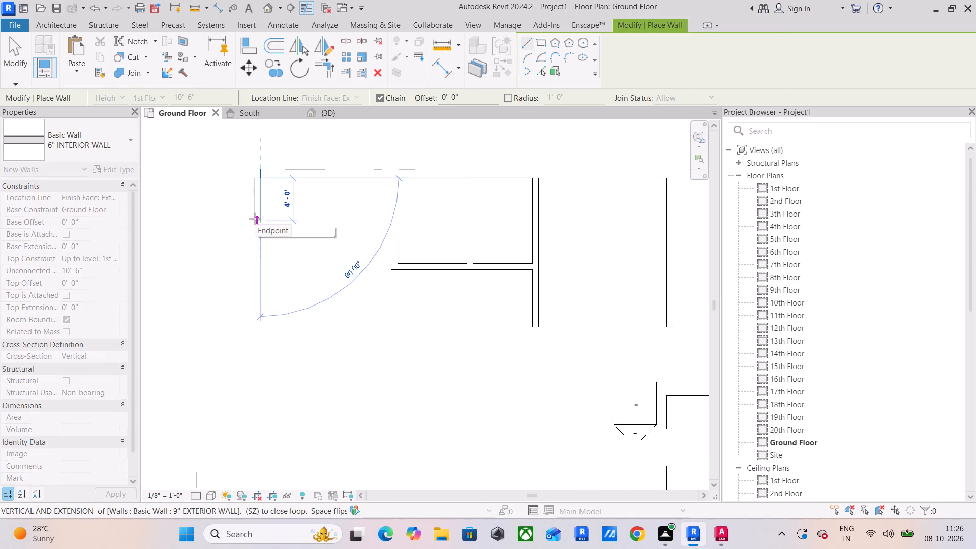
pyautogui.write("8'")
pyautogui.press('Return')
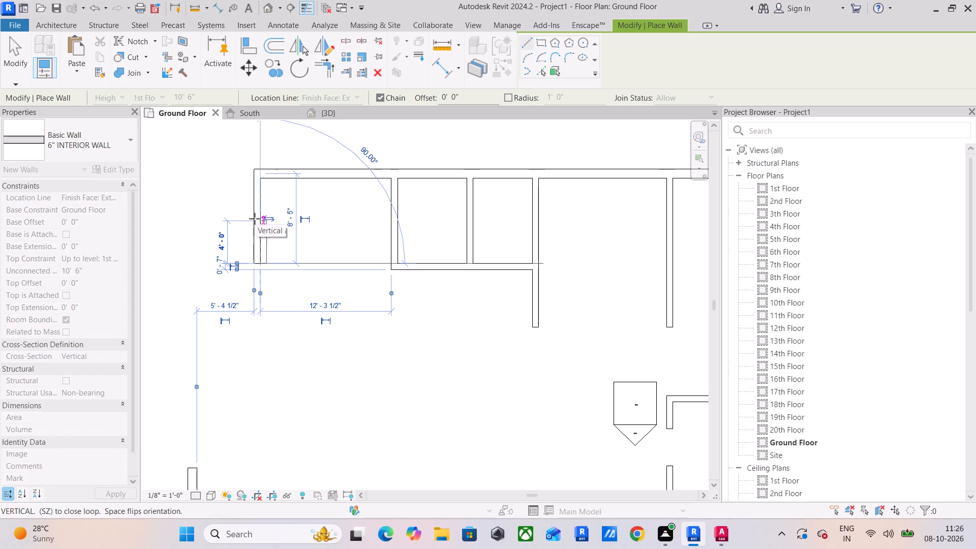
pyautogui.press('Escape')
pyautogui.press('Escape')
# Extend the northern exterior wall 6'6" further west as a 9" exterior wall, aligned with the existing wall.
pyautogui.click(290, 175)
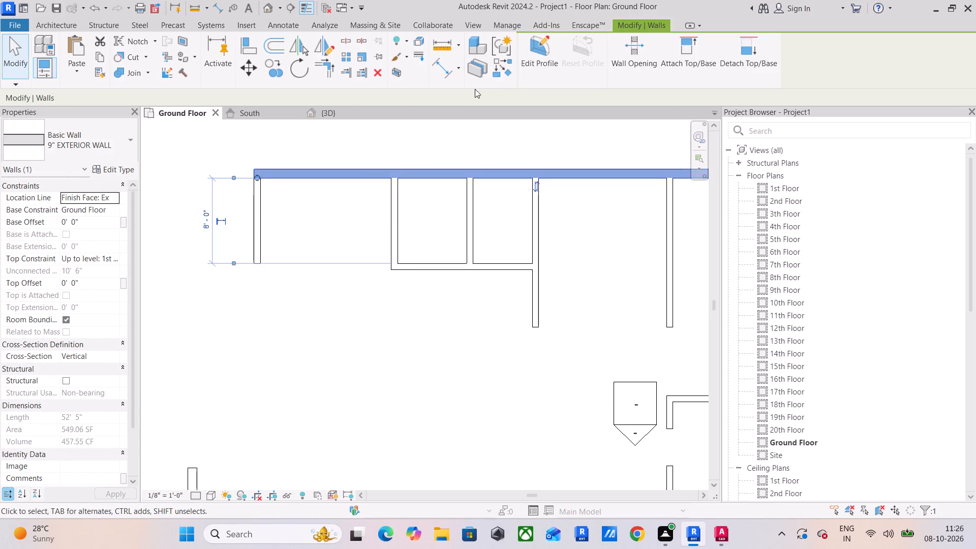
pyautogui.click(504, 73)
pyautogui.click(251, 167)
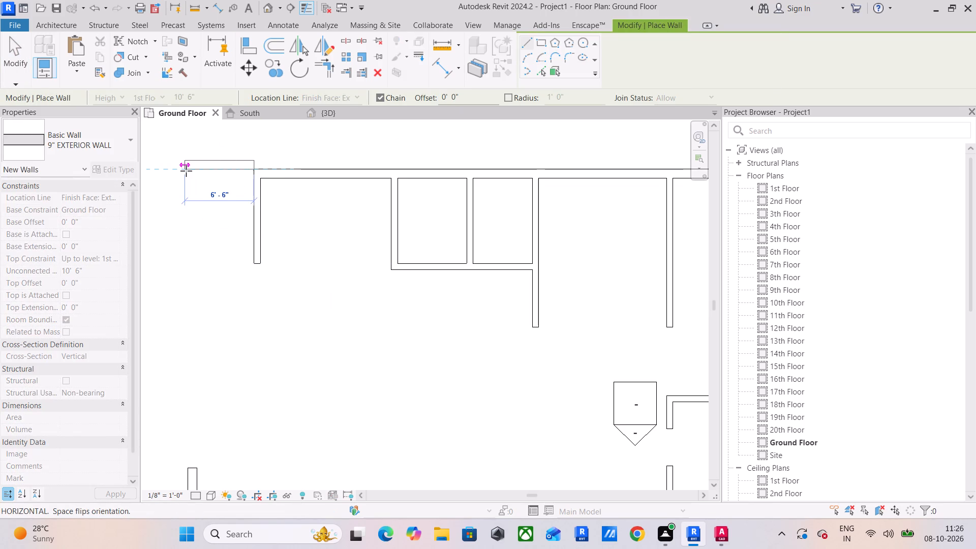
pyautogui.press('space')
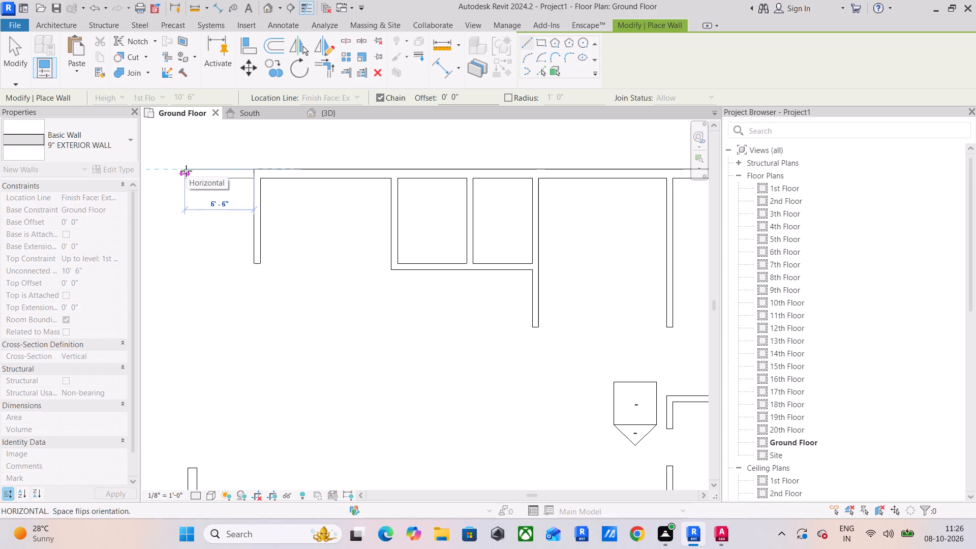
pyautogui.write('6\'6"')
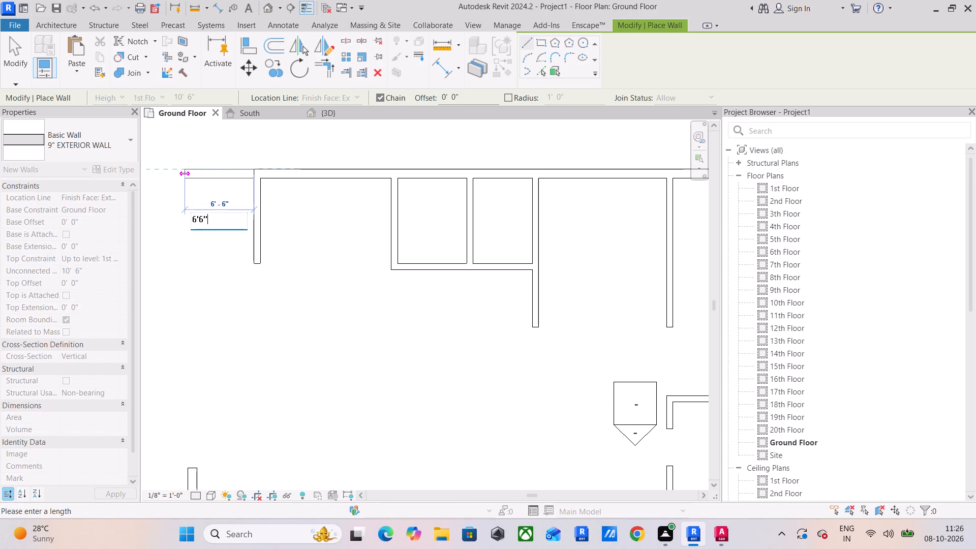
pyautogui.press('Return')
pyautogui.press('Escape')
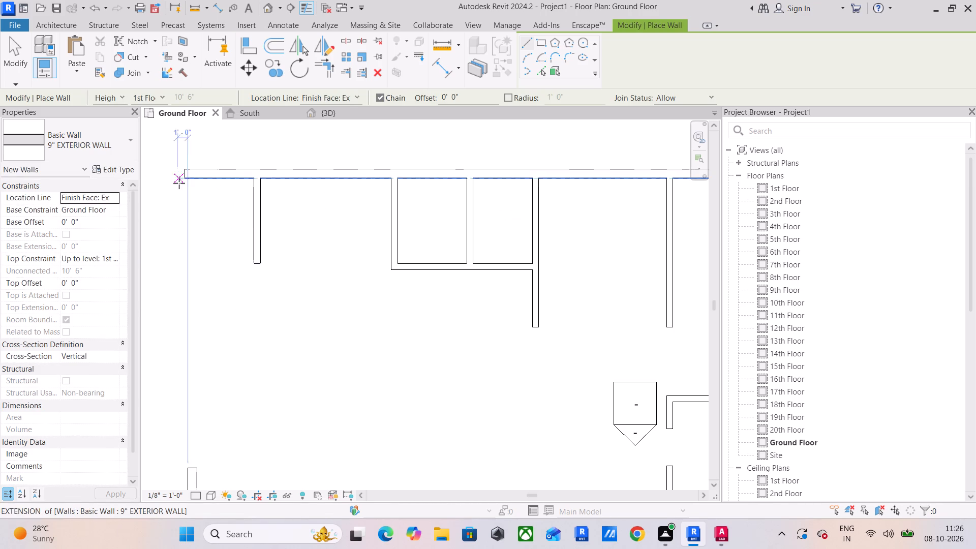
# Draw an 8' long 9" exterior wall southward from the new west end of the northern exterior wall.
pyautogui.moveTo(182, 180); pyautogui.dragTo(181, 186)
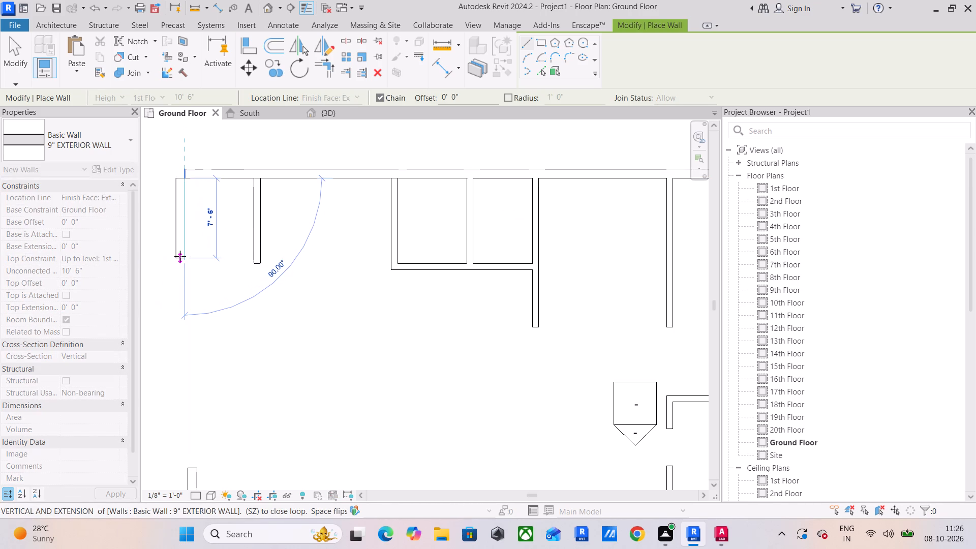
pyautogui.press('8')
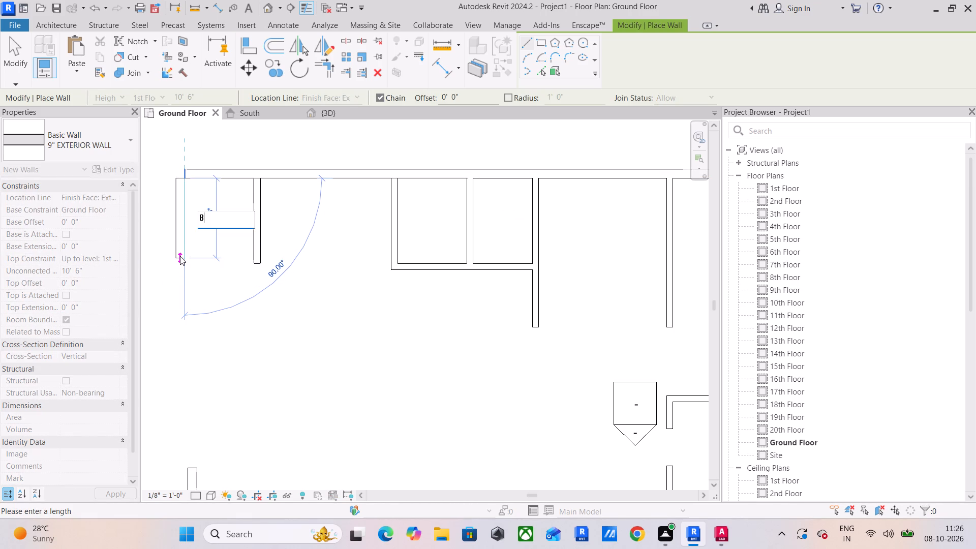
pyautogui.press("'")
pyautogui.press('Return')
pyautogui.scroll(-1, 182, 254)
pyautogui.moveTo(182, 254); pyautogui.dragTo(213, 215, button='middle')
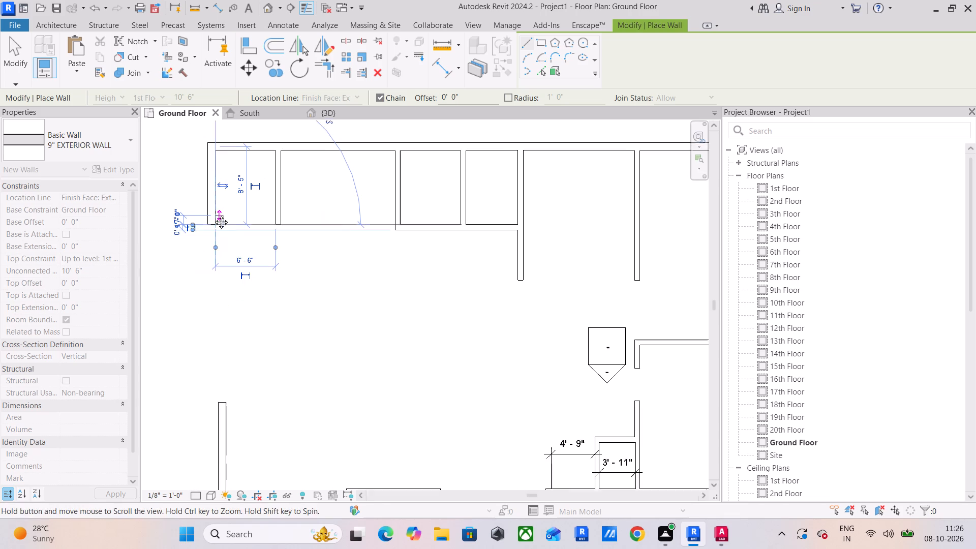
pyautogui.moveTo(213, 215); pyautogui.dragTo(215, 209, button='middle')
pyautogui.scroll(3, 220, 207)
pyautogui.press('Escape')
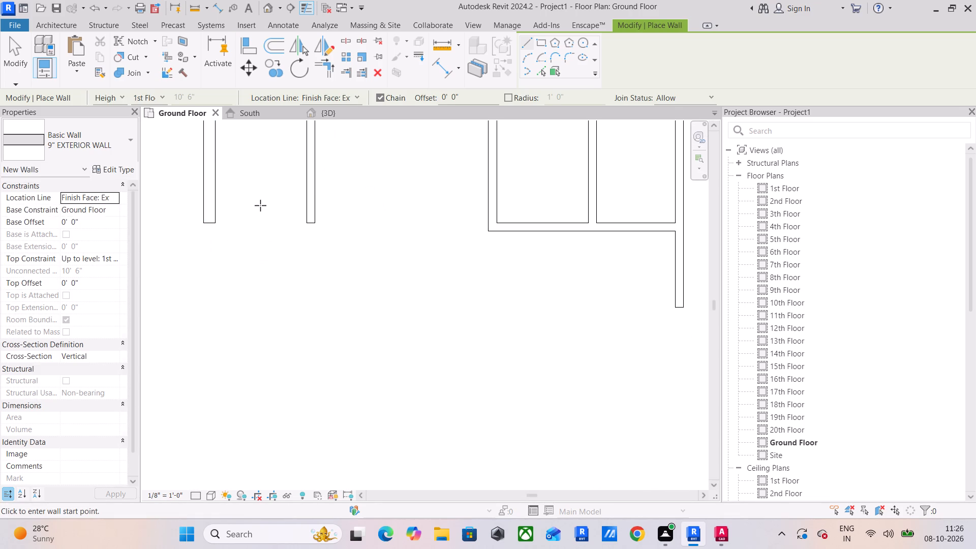
pyautogui.press('Escape')
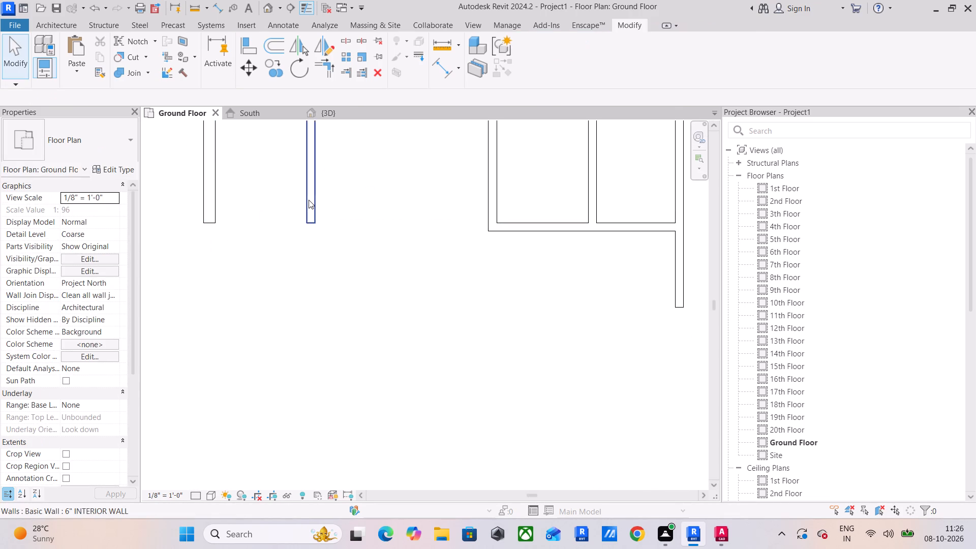
# Close the northwest room's south side with a 6" interior wall running west to the 8' exterior wall's south end.
pyautogui.click(309, 200)
pyautogui.click(502, 66)
pyautogui.click(306, 222)
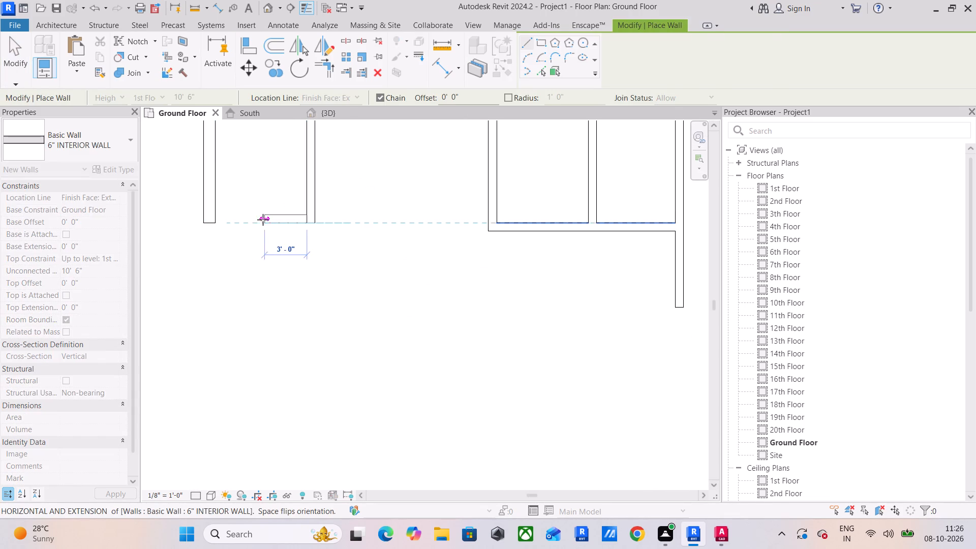
pyautogui.press('space')
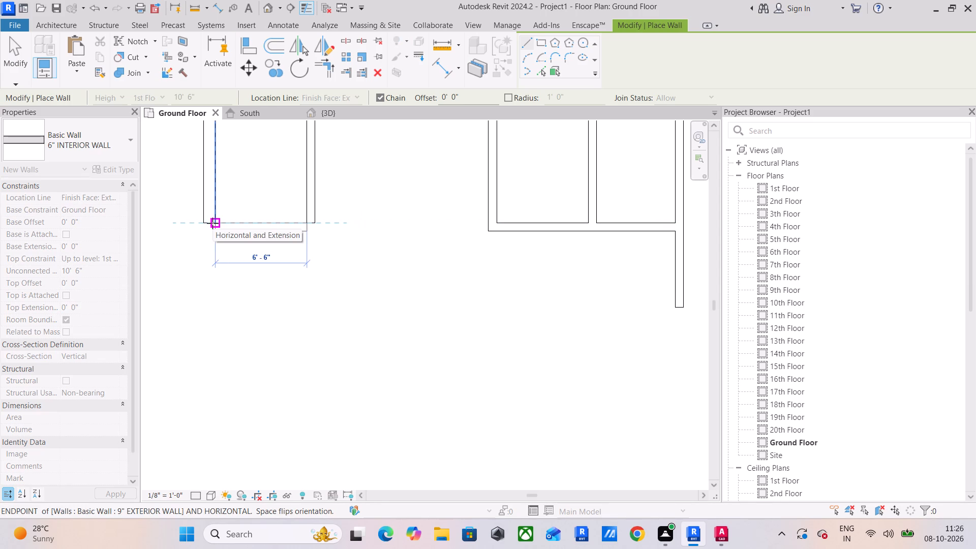
pyautogui.click(212, 223)
pyautogui.press('Escape')
pyautogui.scroll(-2, 231, 243)
pyautogui.moveTo(233, 243); pyautogui.dragTo(237, 215, button='middle')
pyautogui.press('Escape')
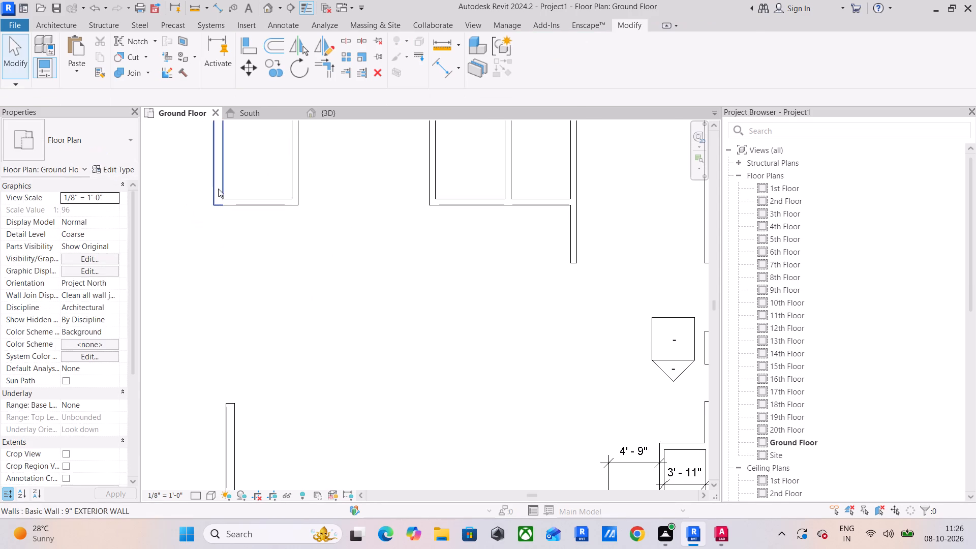
# Extend the western exterior wall 5'6" southward from the northwest room's southwest corner as a 9" exterior wall.
pyautogui.click(218, 189)
pyautogui.click(500, 66)
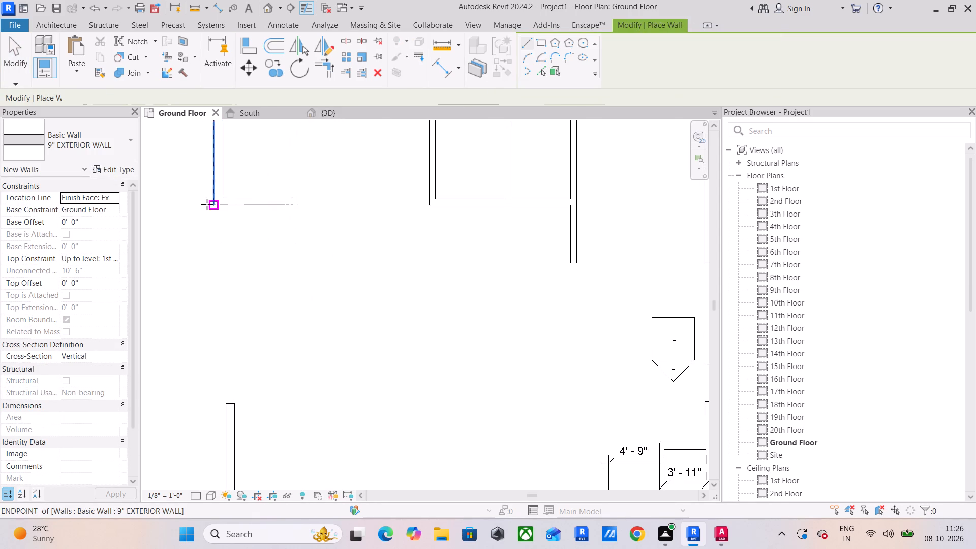
pyautogui.click(211, 207)
pyautogui.press('space')
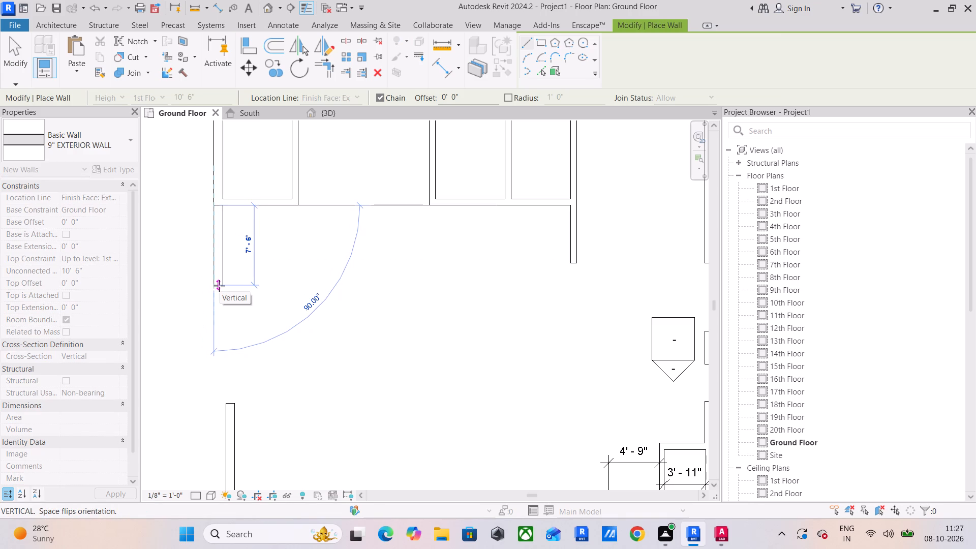
pyautogui.write('5\'6"')
pyautogui.press('Return')
pyautogui.press('Escape')
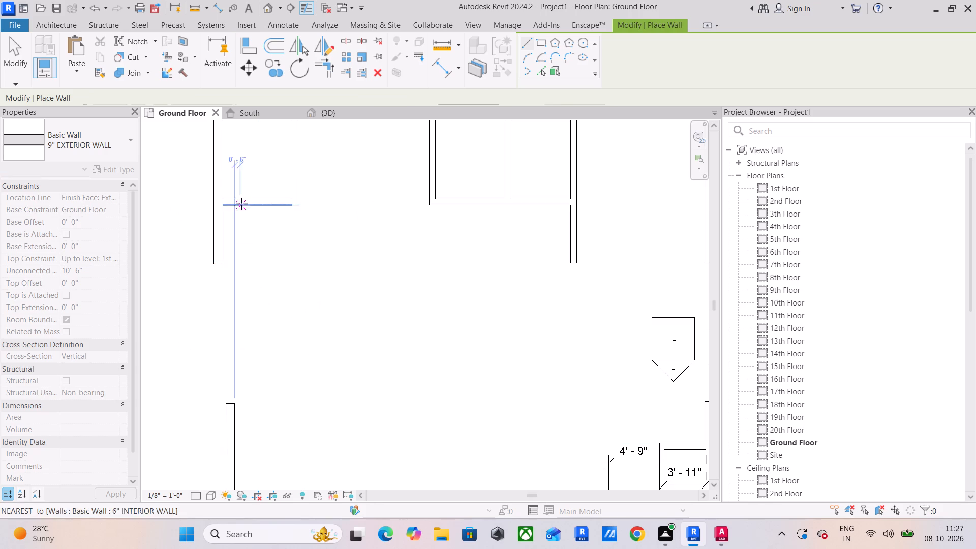
pyautogui.press('Escape')
# Draw a 6'6" long 6" interior wall eastward from the south end of the western exterior wall.
pyautogui.click(254, 200)
pyautogui.click(495, 70)
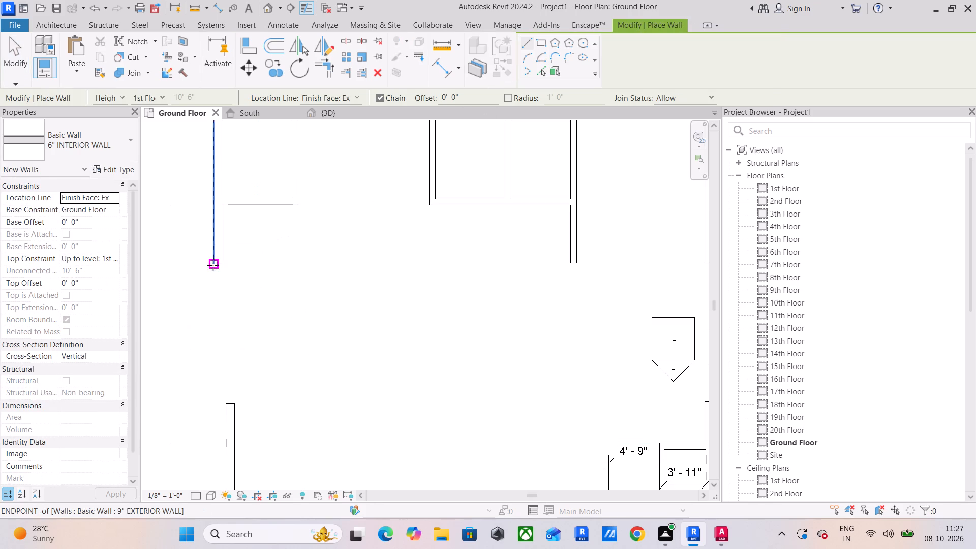
pyautogui.click(223, 265)
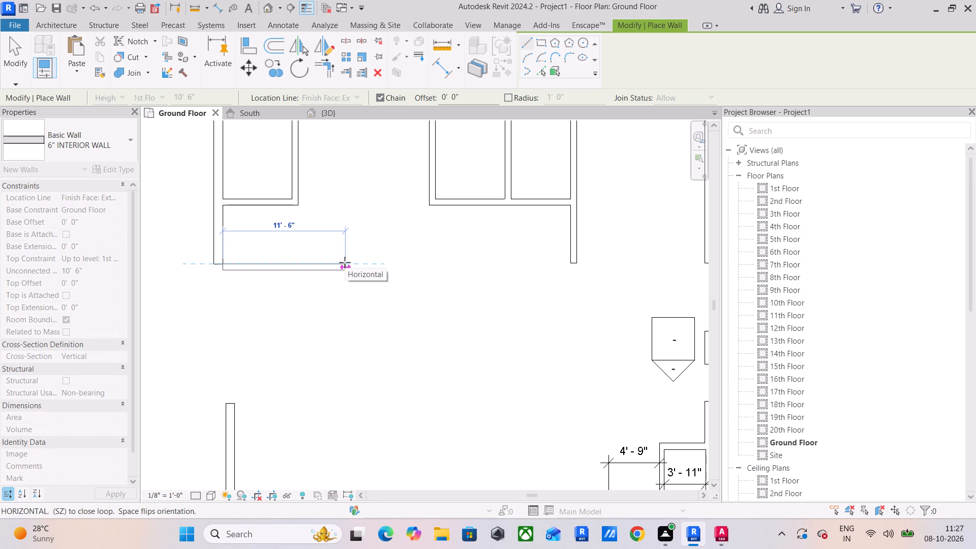
pyautogui.write('6\'6"')
pyautogui.press('Return')
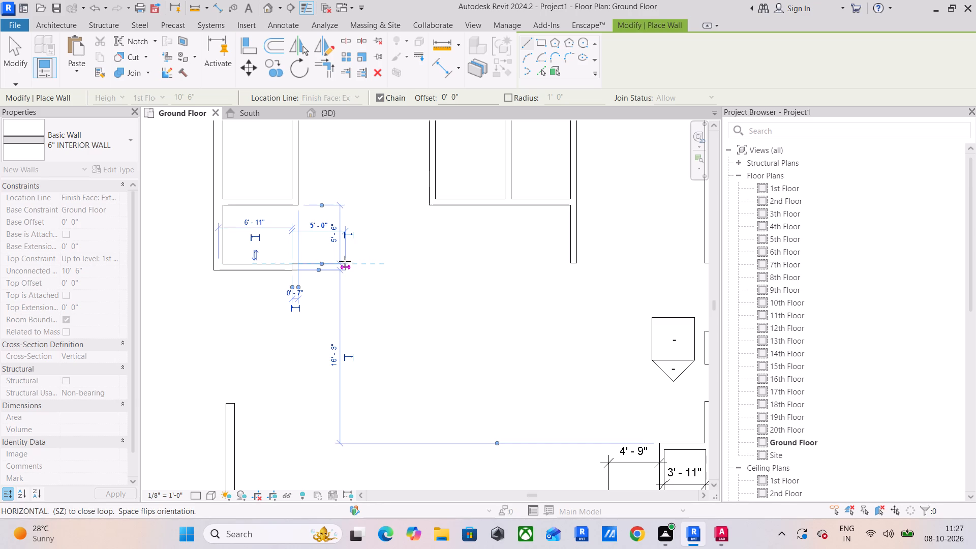
pyautogui.press('Escape')
pyautogui.press('Escape')
# Draw a 5'6" long 6" interior wall southward from the southwest corner of the two adjoining small rooms.
pyautogui.scroll(-2, 310, 265)
pyautogui.moveTo(312, 262); pyautogui.dragTo(297, 272, button='middle')
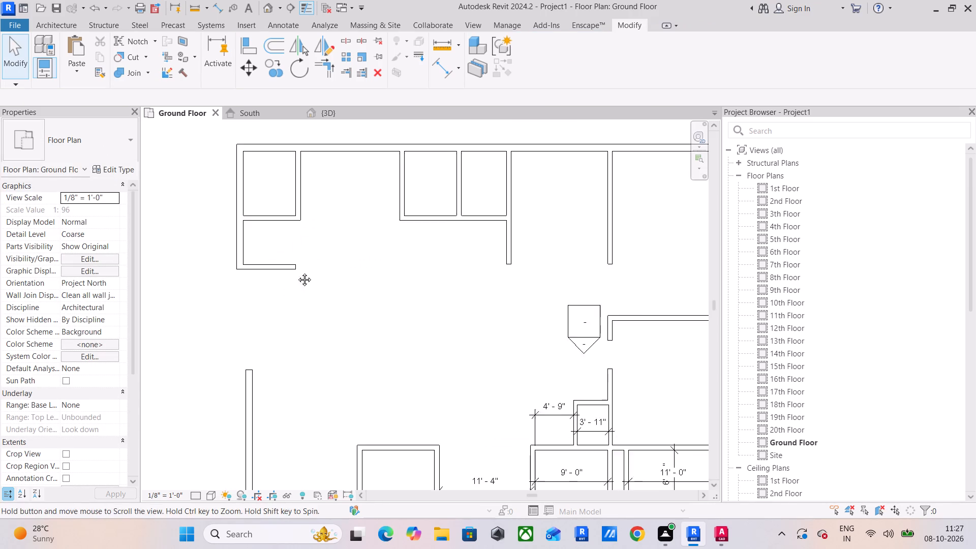
pyautogui.moveTo(297, 272); pyautogui.dragTo(240, 289, button='middle')
pyautogui.click(328, 240)
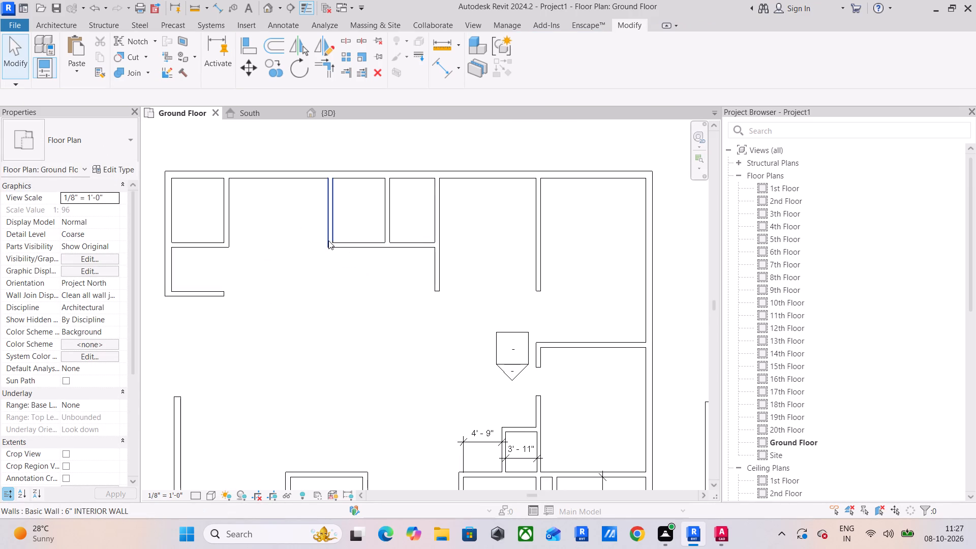
pyautogui.click(501, 65)
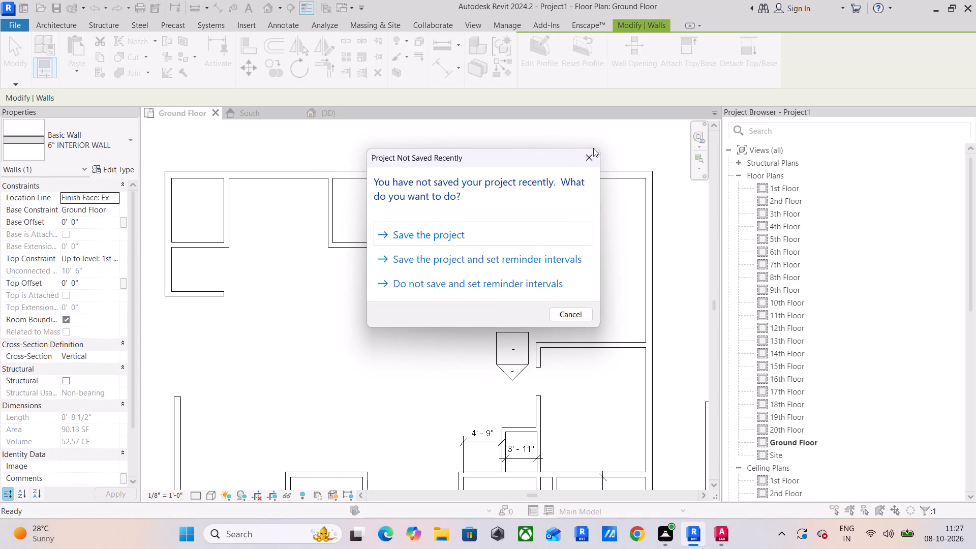
pyautogui.click(586, 154)
pyautogui.moveTo(326, 248); pyautogui.dragTo(325, 257)
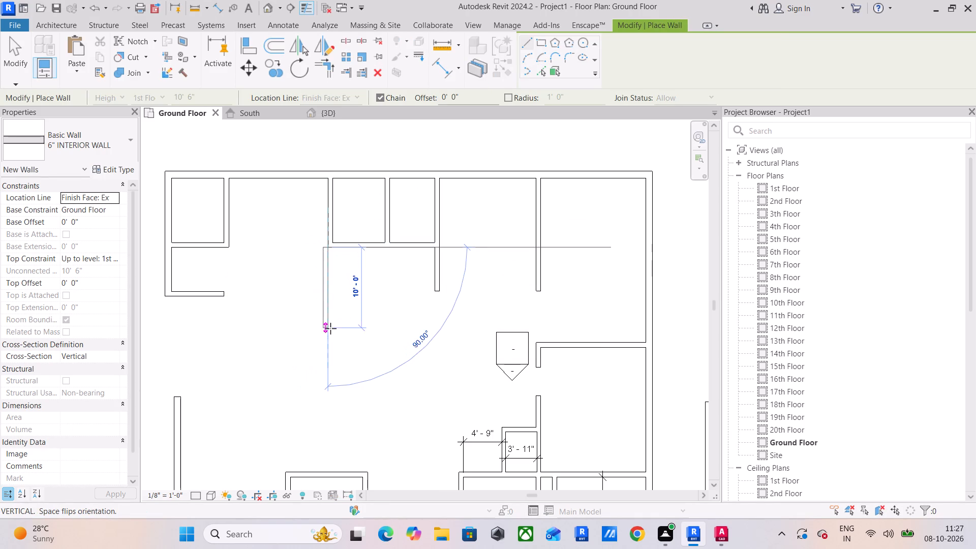
pyautogui.press('space')
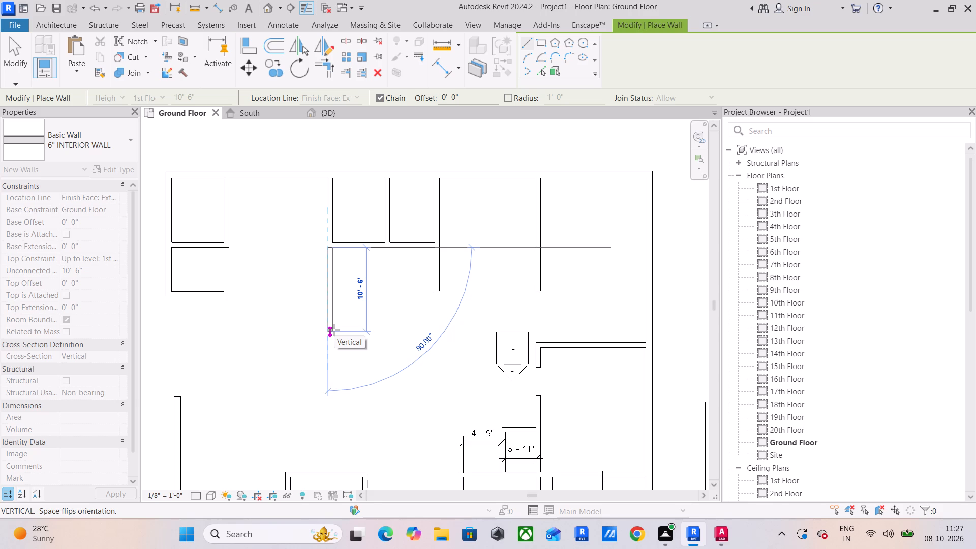
pyautogui.write('5\'6"')
pyautogui.press('Return')
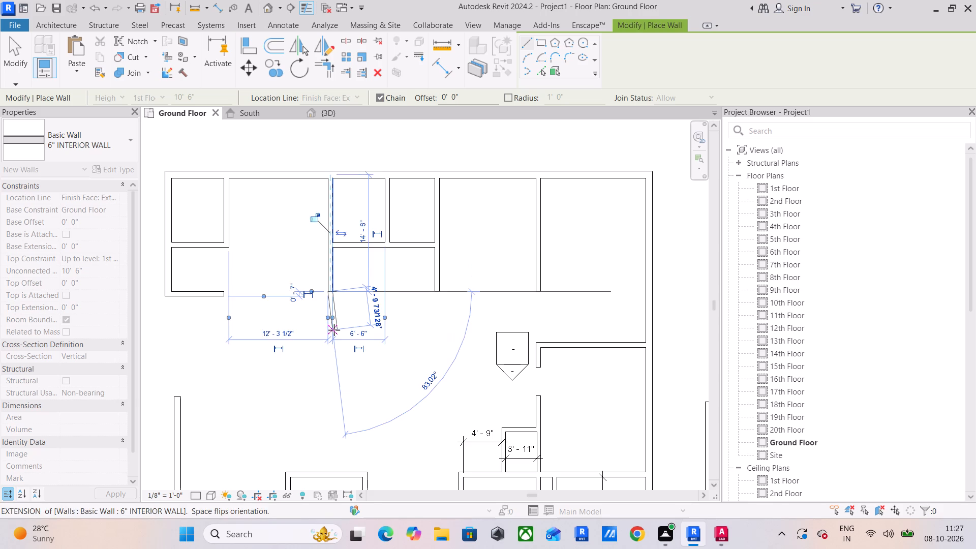
pyautogui.press('Escape')
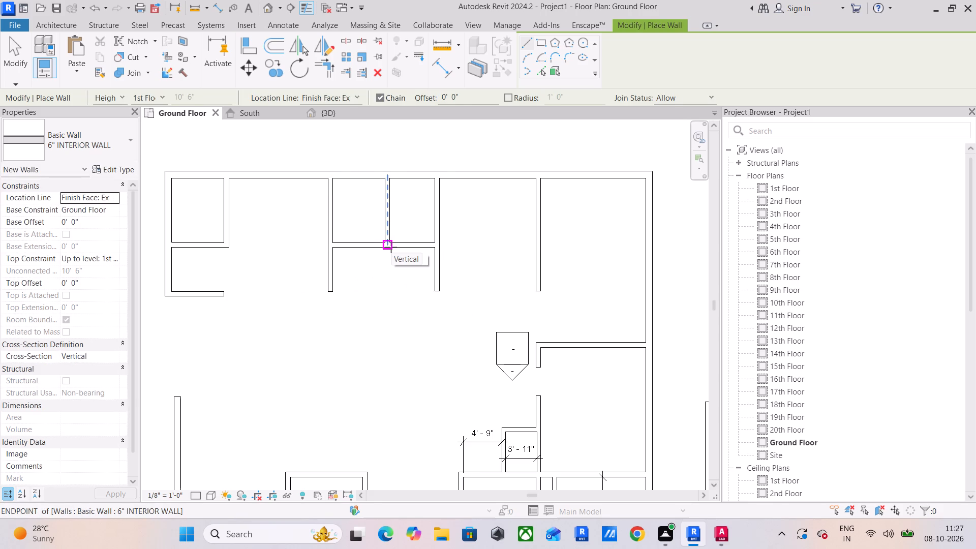
# Draw a 5'6" long 6" interior wall southward from the junction below the partition between the two adjoining small rooms.
pyautogui.scroll(5, 391, 247)
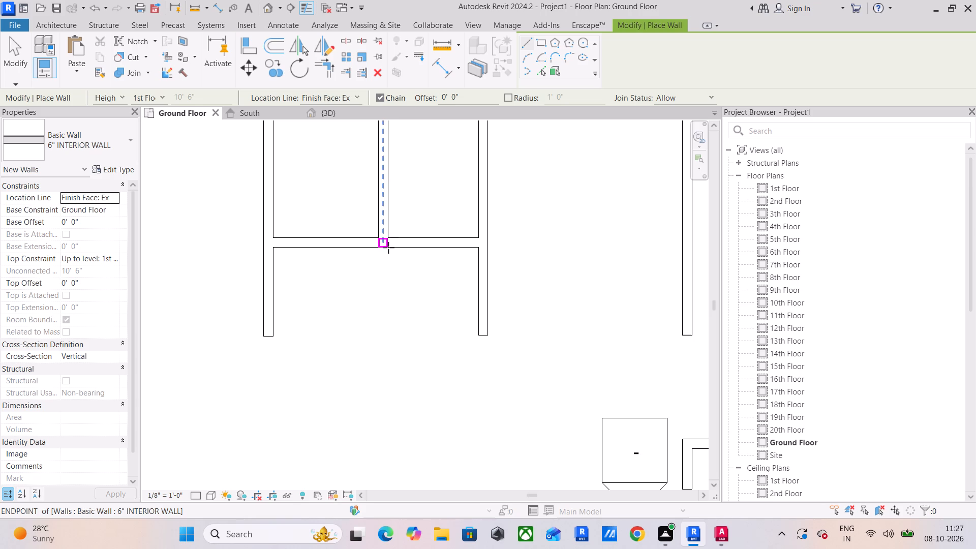
pyautogui.click(388, 250)
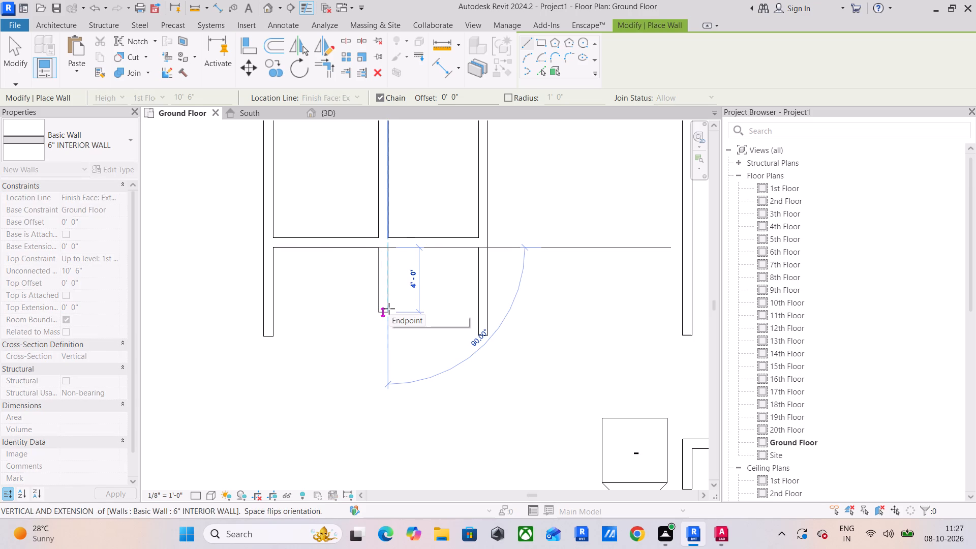
pyautogui.write('5\'6"')
pyautogui.press('Return')
pyautogui.press('Escape')
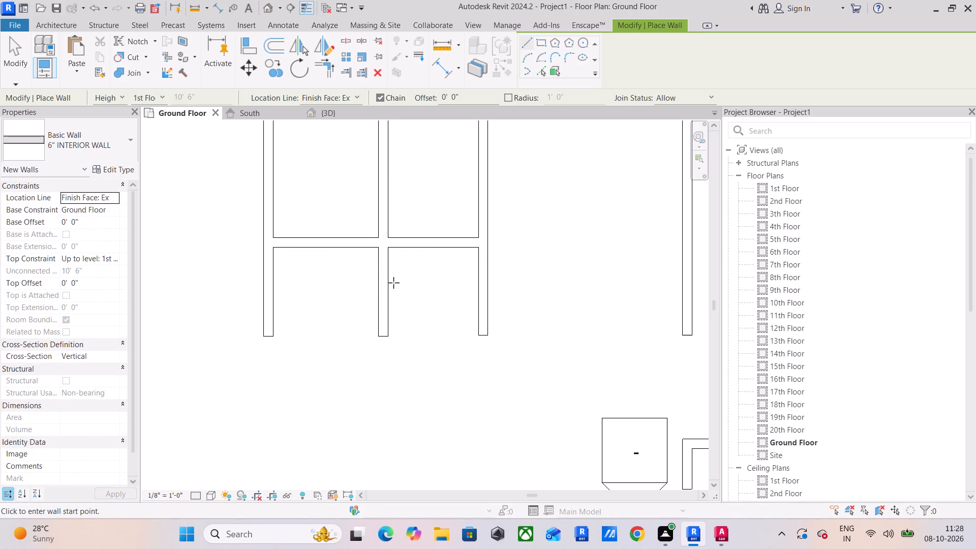
# Close the south side of the western bay below the two small rooms with a 6" interior wall running west.
pyautogui.moveTo(393, 283); pyautogui.dragTo(381, 232, button='middle')
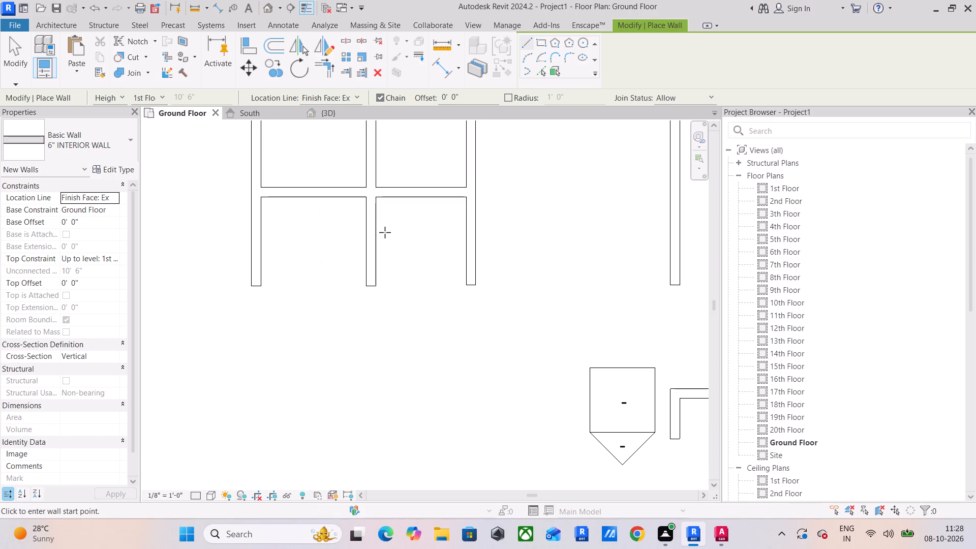
pyautogui.moveTo(365, 285); pyautogui.dragTo(360, 287)
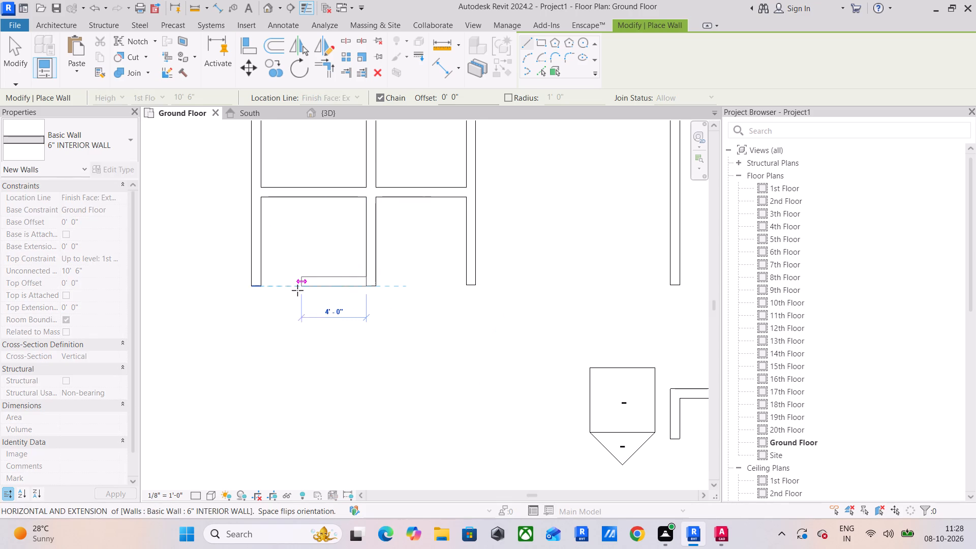
pyautogui.press('space')
pyautogui.click(263, 287)
pyautogui.press('Escape')
# Align the south end of the eastern bay's east wall with the outer south face of the newly closed small room.
pyautogui.scroll(-2, 299, 276)
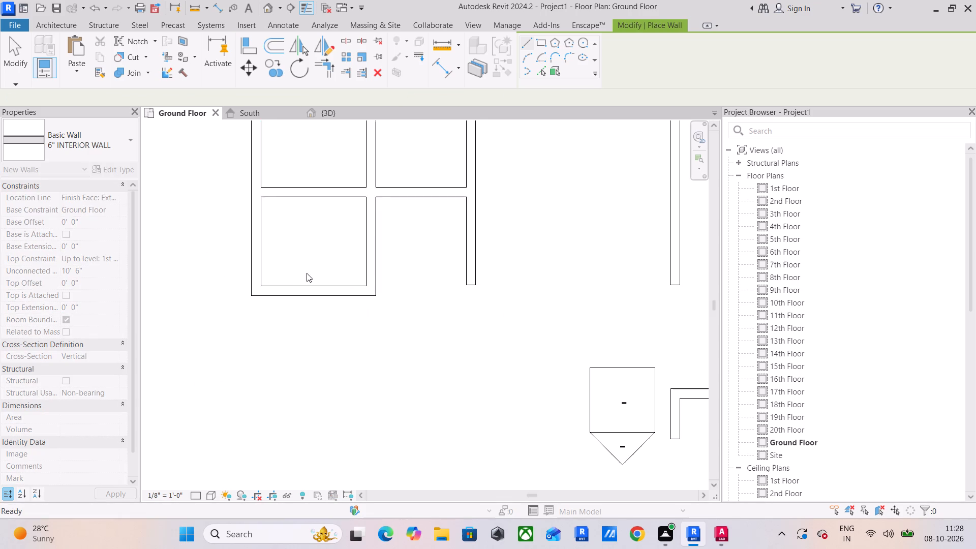
pyautogui.scroll(-2, 307, 273)
pyautogui.moveTo(322, 269); pyautogui.dragTo(450, 231, button='middle')
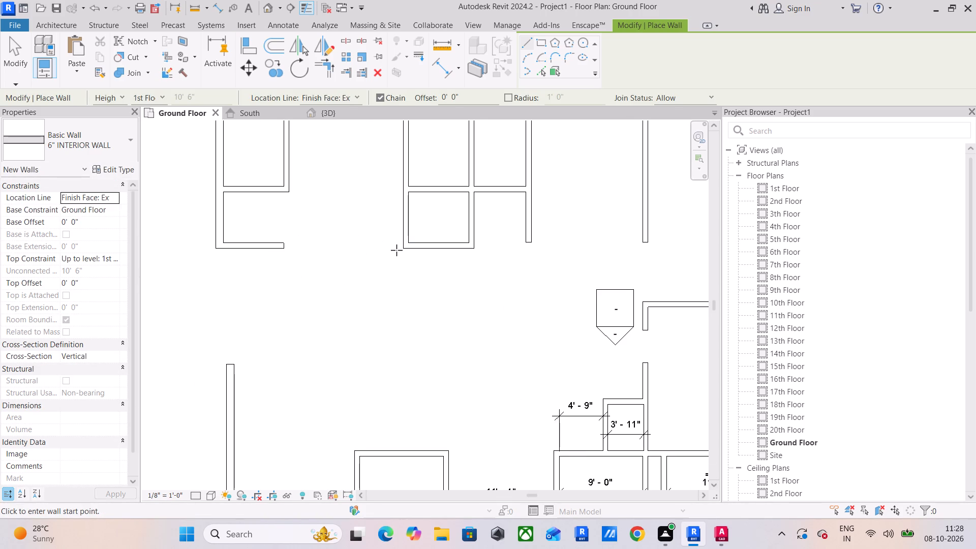
pyautogui.moveTo(440, 247); pyautogui.dragTo(318, 234, button='middle')
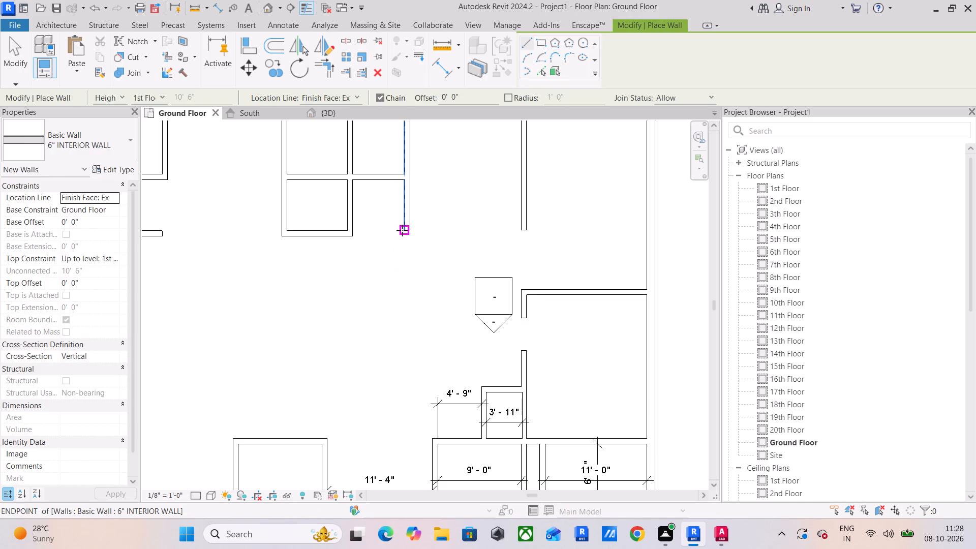
pyautogui.press('Escape')
pyautogui.press('Escape')
pyautogui.press('Escape')
pyautogui.click(249, 45)
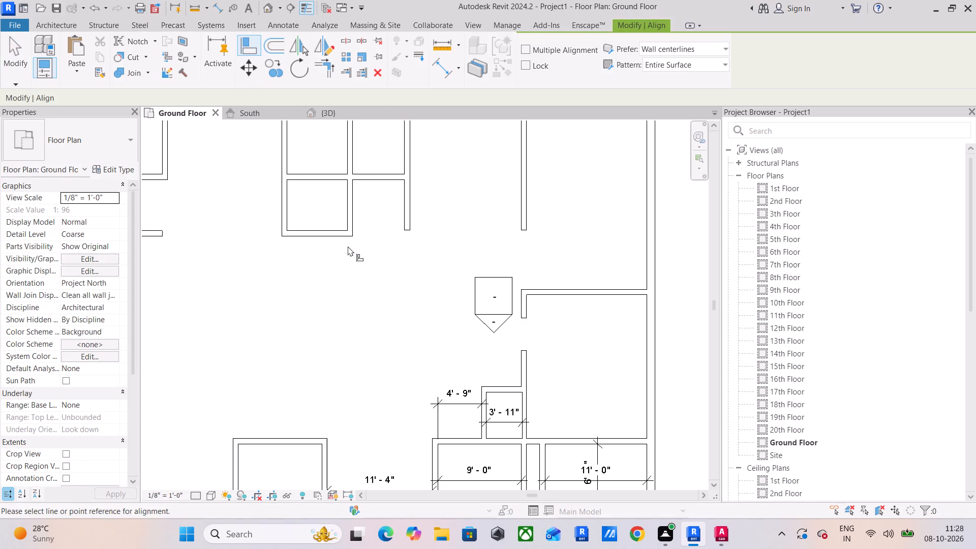
pyautogui.click(339, 235)
pyautogui.click(406, 232)
pyautogui.press('Escape')
pyautogui.scroll(-3, 405, 245)
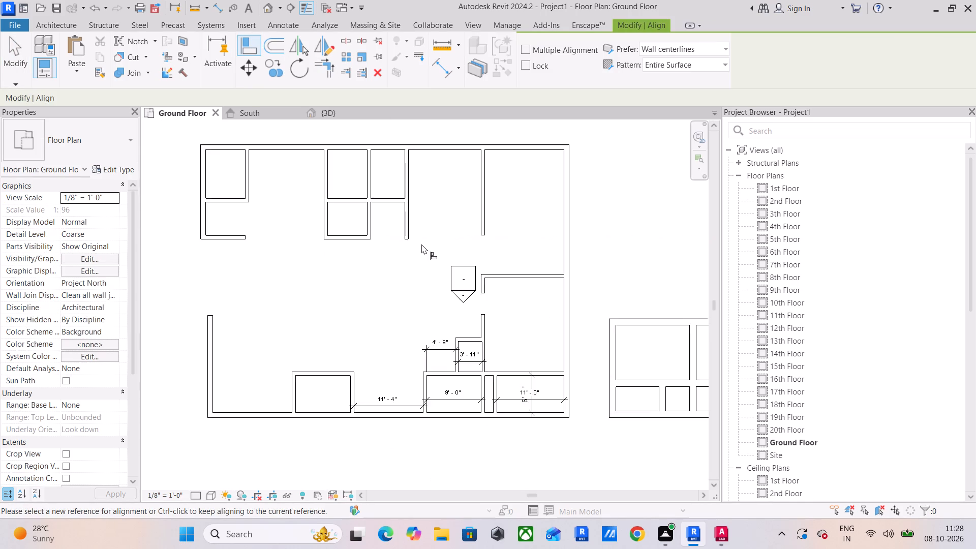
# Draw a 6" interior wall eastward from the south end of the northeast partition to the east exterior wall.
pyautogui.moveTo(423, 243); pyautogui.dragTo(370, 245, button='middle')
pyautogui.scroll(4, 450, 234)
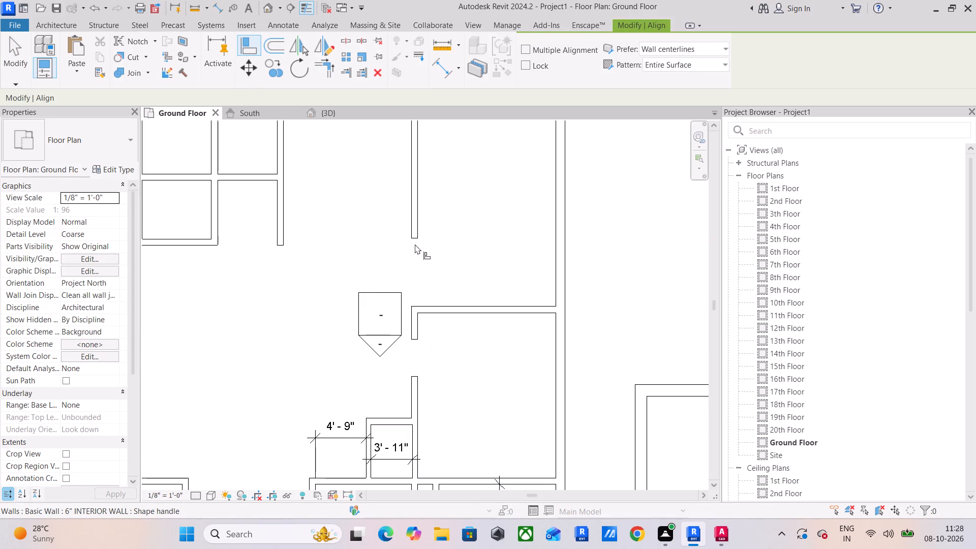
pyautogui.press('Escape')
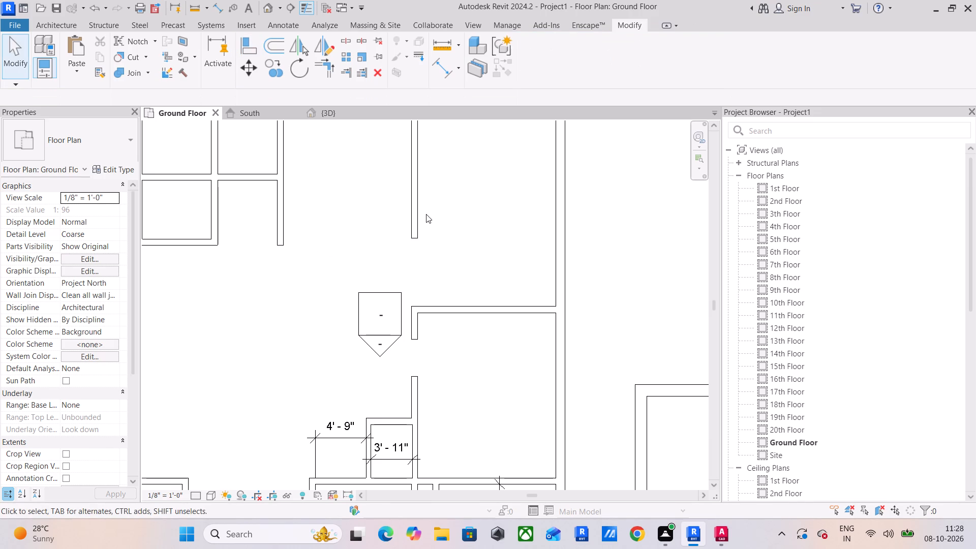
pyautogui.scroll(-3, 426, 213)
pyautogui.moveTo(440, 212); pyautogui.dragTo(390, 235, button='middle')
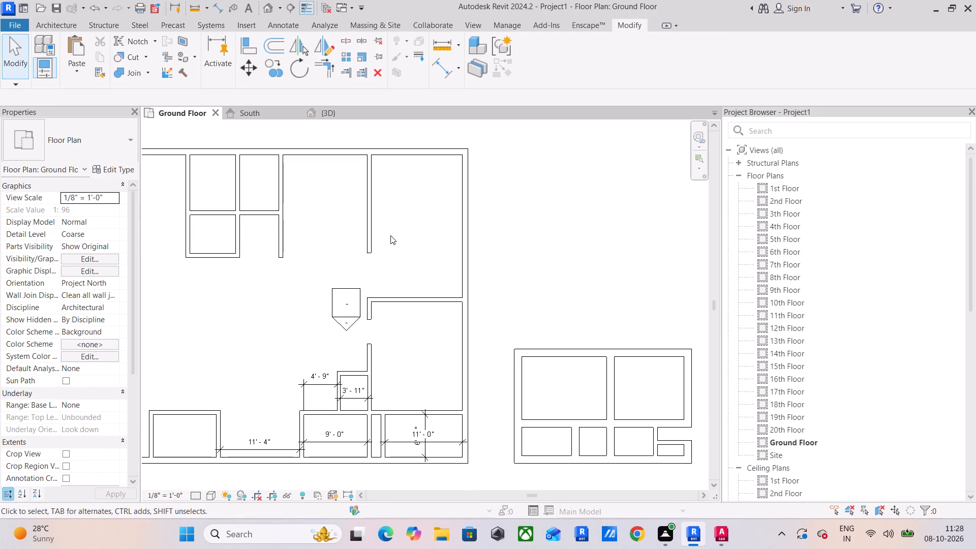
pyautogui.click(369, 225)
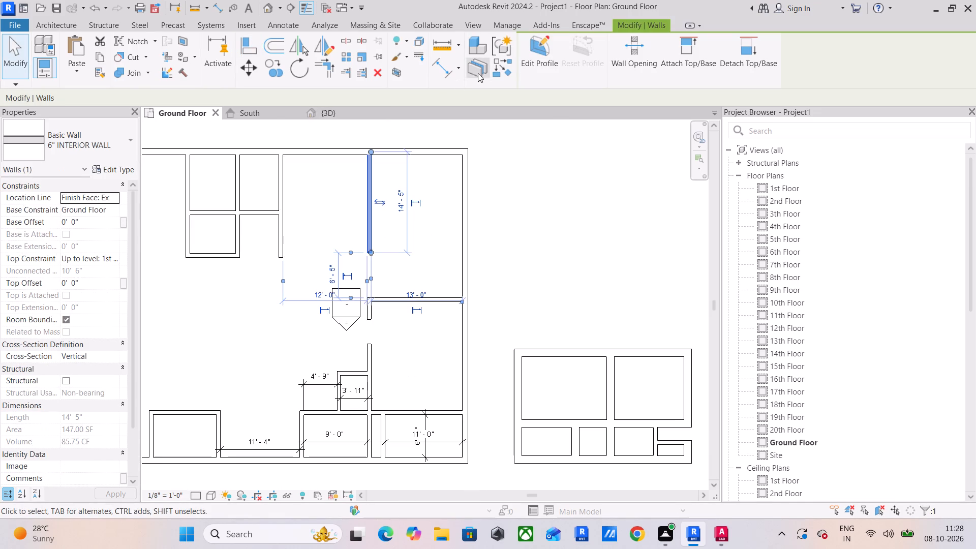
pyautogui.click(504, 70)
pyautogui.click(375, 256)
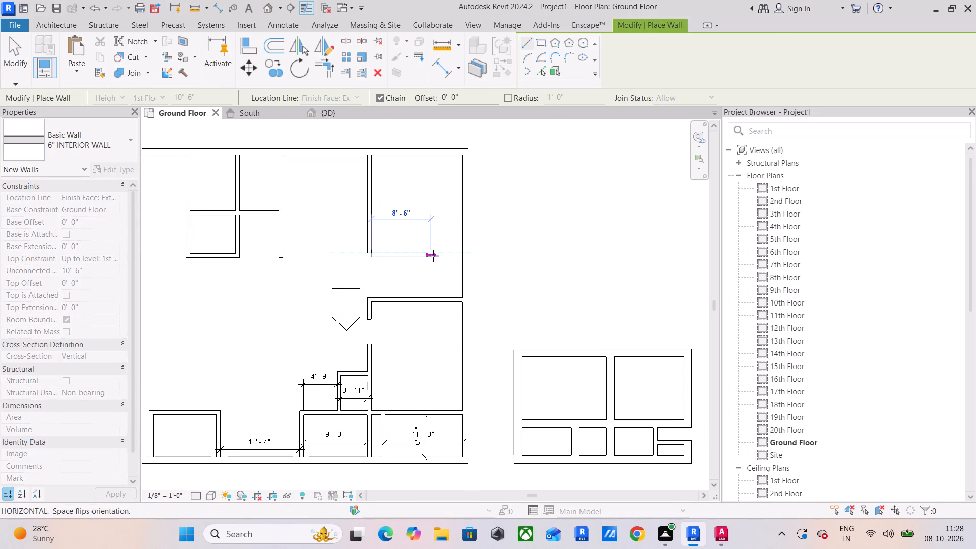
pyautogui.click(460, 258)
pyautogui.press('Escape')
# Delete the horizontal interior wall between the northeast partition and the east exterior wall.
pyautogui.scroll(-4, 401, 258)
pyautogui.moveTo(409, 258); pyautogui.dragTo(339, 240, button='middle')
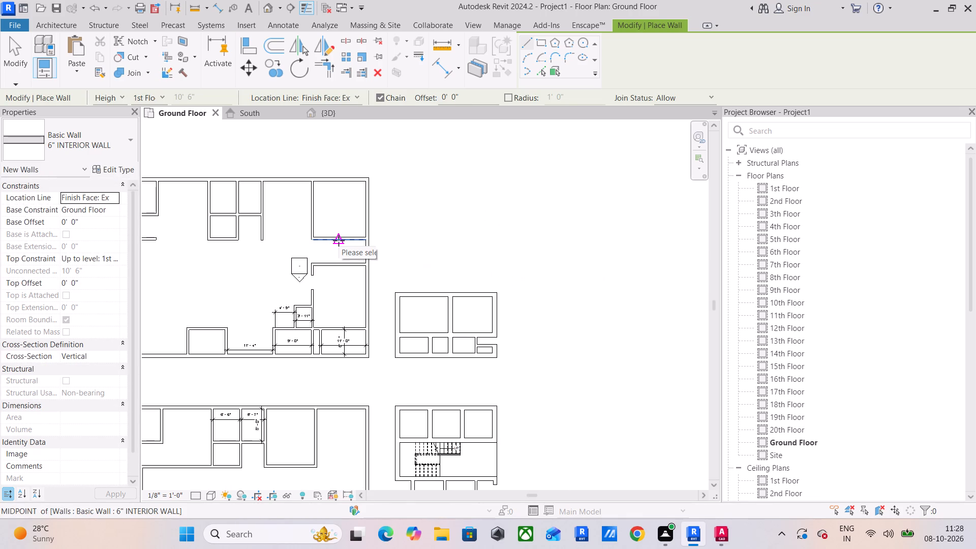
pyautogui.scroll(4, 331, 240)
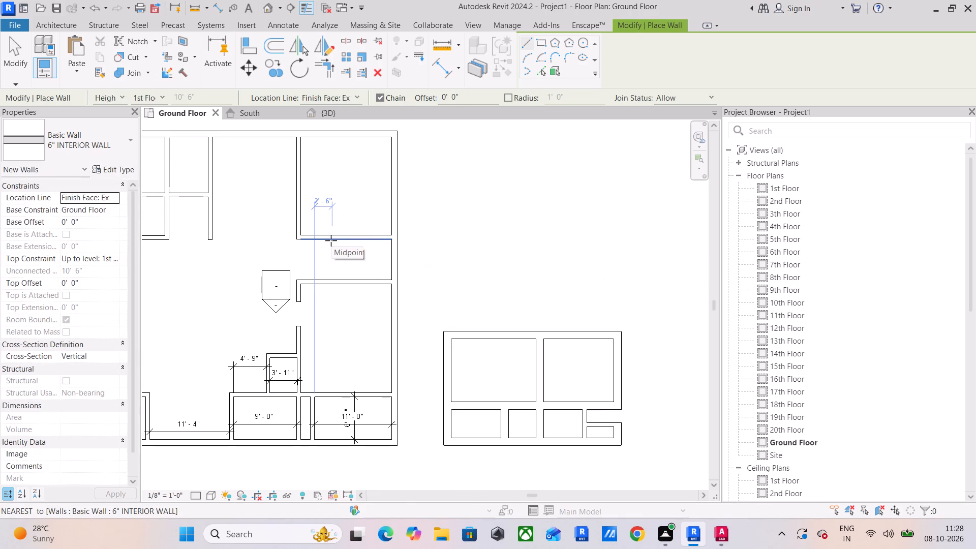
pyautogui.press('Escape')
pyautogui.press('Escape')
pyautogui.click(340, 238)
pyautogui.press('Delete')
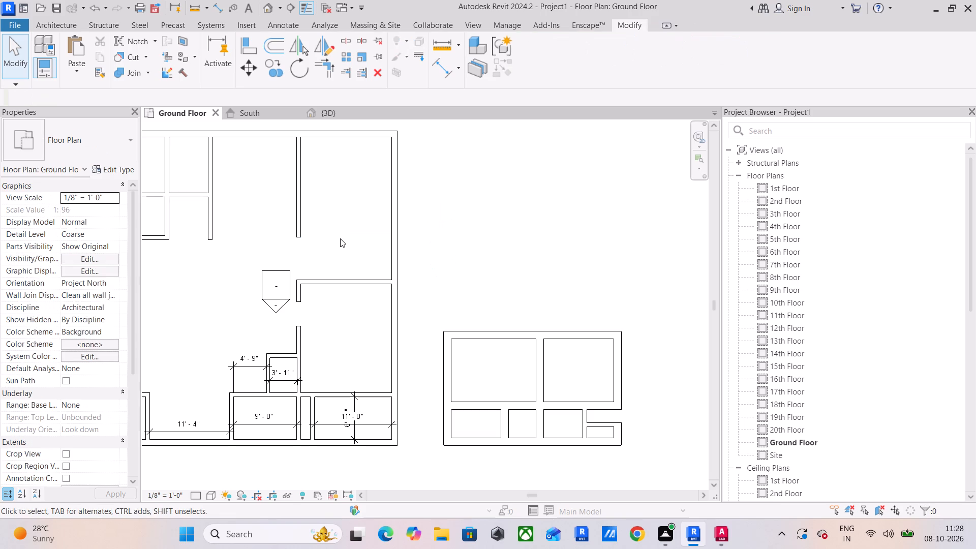
# Draw a 12' long 6" interior wall westward from the northeast partition's south end, closing the adjacent room's south side.
pyautogui.click(298, 199)
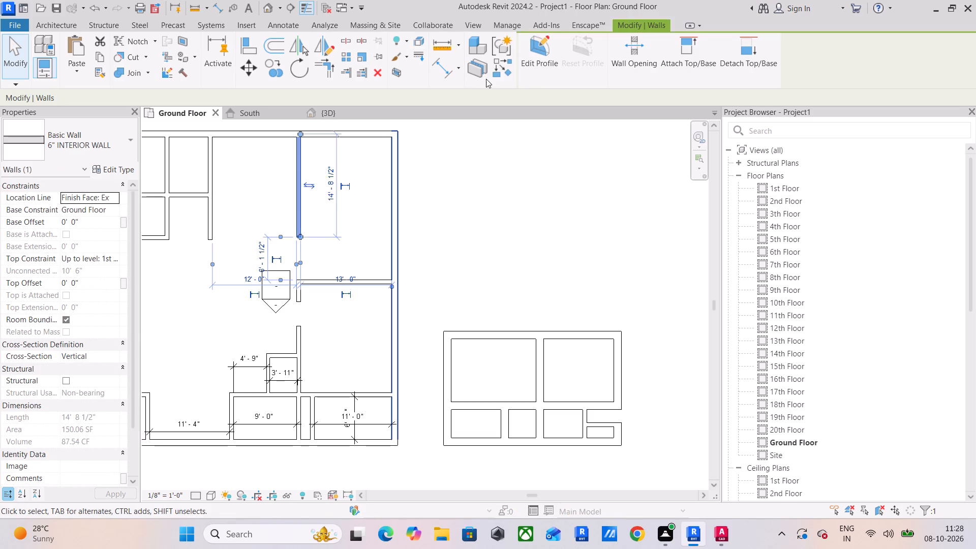
pyautogui.click(496, 71)
pyautogui.scroll(4, 300, 231)
pyautogui.moveTo(293, 237); pyautogui.dragTo(285, 237)
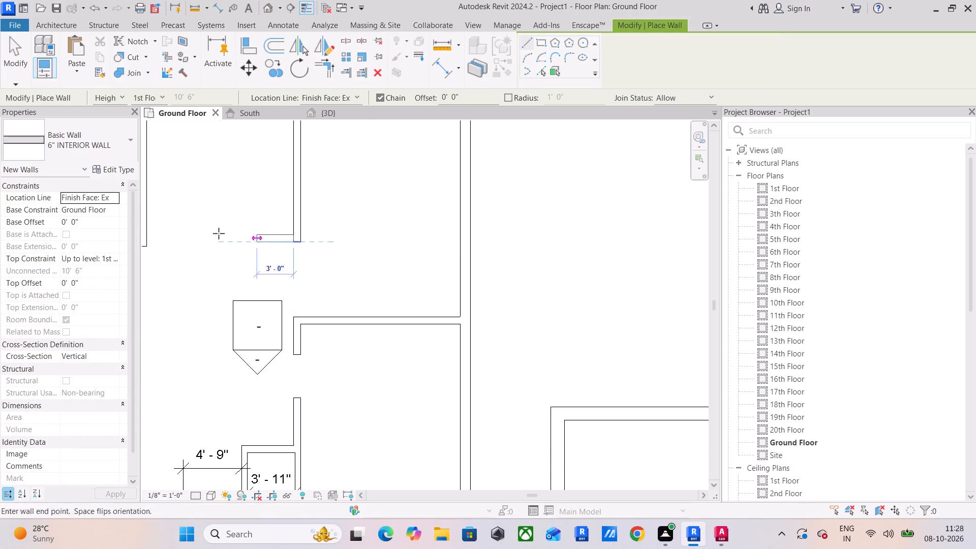
pyautogui.moveTo(190, 235); pyautogui.dragTo(306, 267, button='middle')
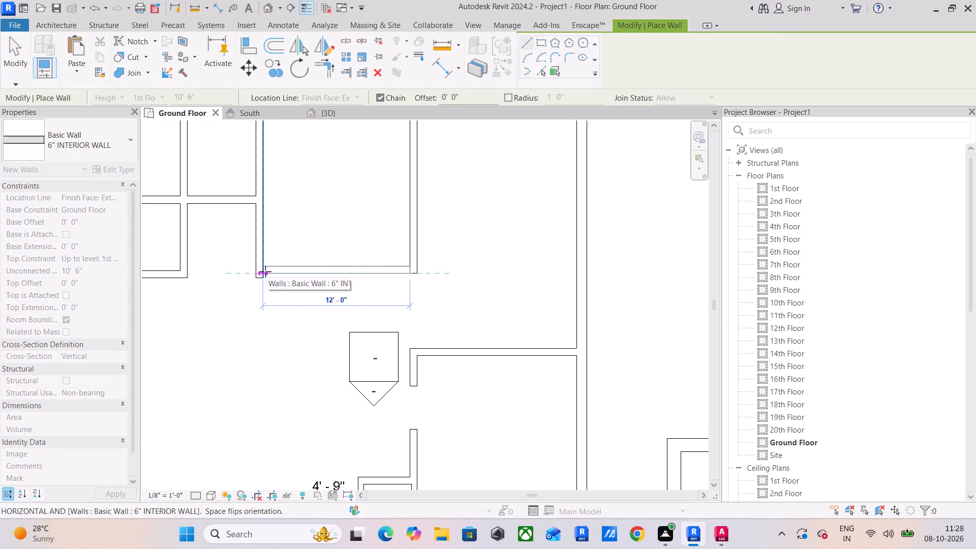
pyautogui.press('space')
pyautogui.scroll(3, 265, 271)
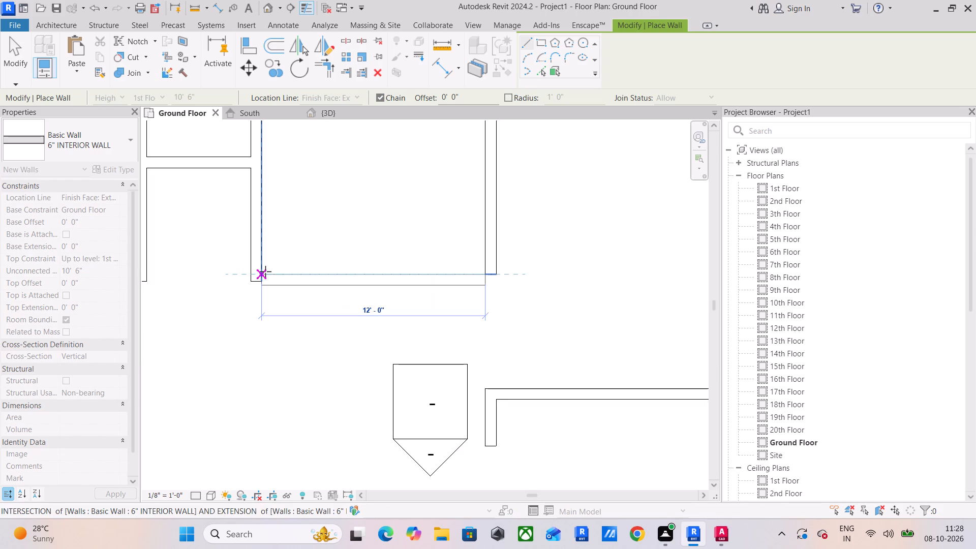
pyautogui.click(265, 271)
pyautogui.press('Escape')
# Add an aligned dimension between the inner faces of the 12' wide room's north and south walls.
pyautogui.scroll(-4, 314, 256)
pyautogui.moveTo(314, 255); pyautogui.dragTo(390, 237, button='middle')
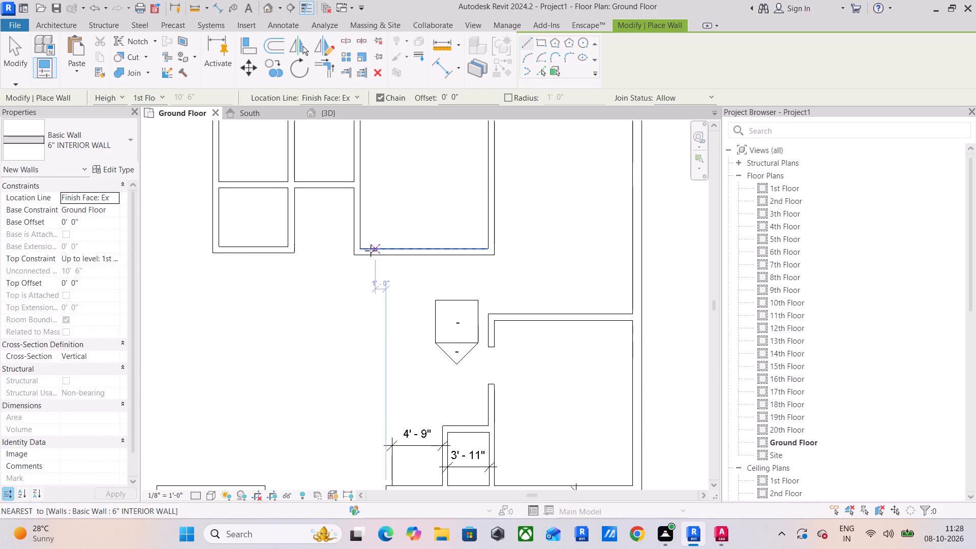
pyautogui.scroll(-2, 368, 252)
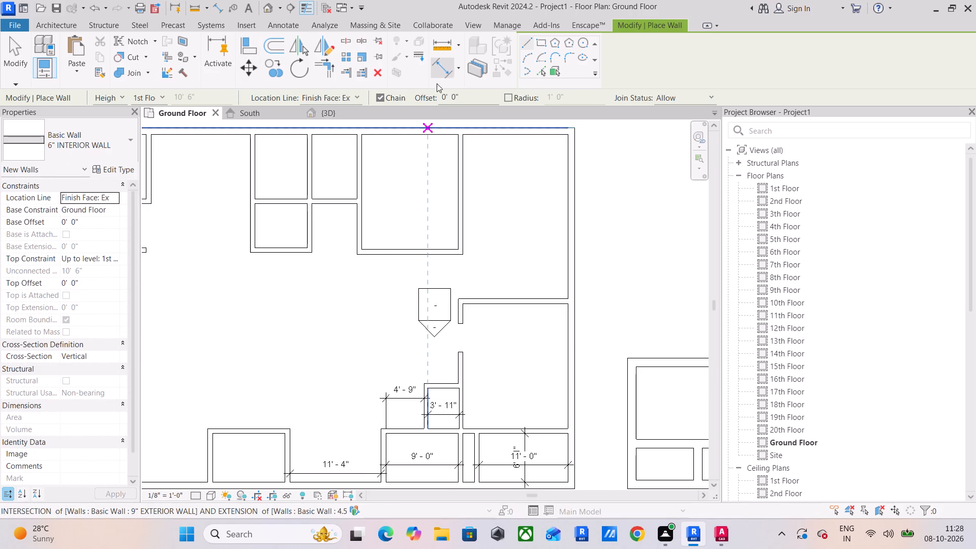
pyautogui.click(437, 80)
pyautogui.click(443, 66)
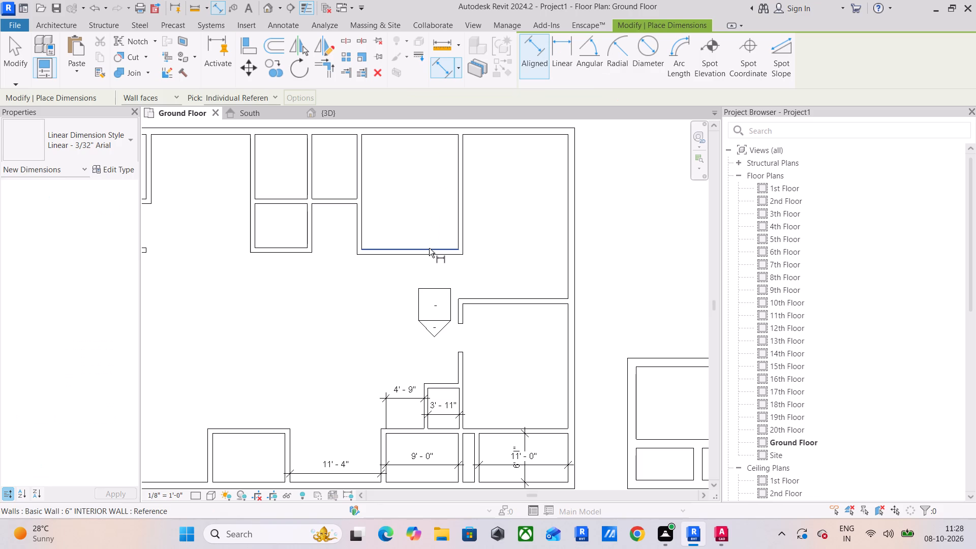
pyautogui.click(429, 248)
pyautogui.click(441, 135)
pyautogui.click(416, 170)
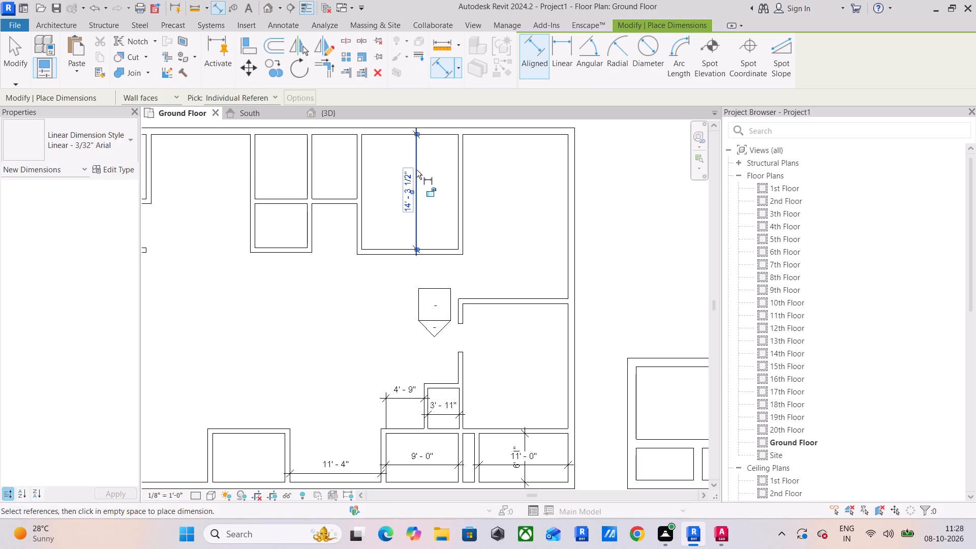
pyautogui.scroll(3, 416, 203)
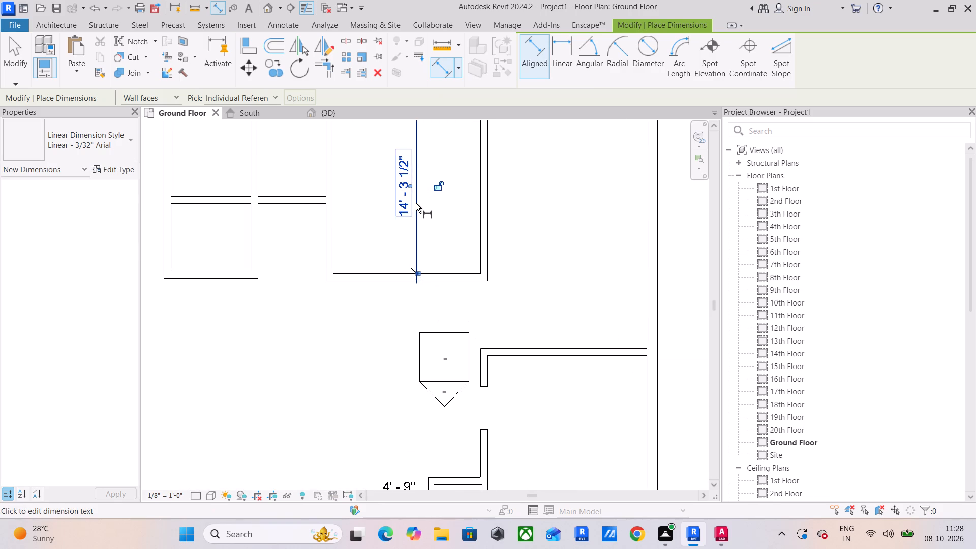
pyautogui.press('Escape')
pyautogui.press('Escape')
# Set the 12' wide room's north-south depth to 14' by moving its south wall.
pyautogui.click(486, 215)
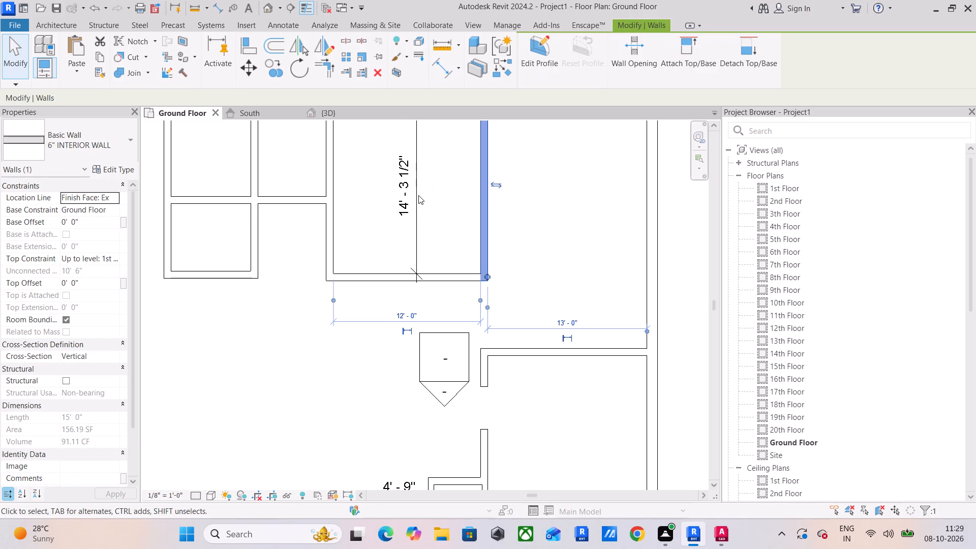
pyautogui.press('Escape')
pyautogui.click(432, 273)
pyautogui.click(406, 187)
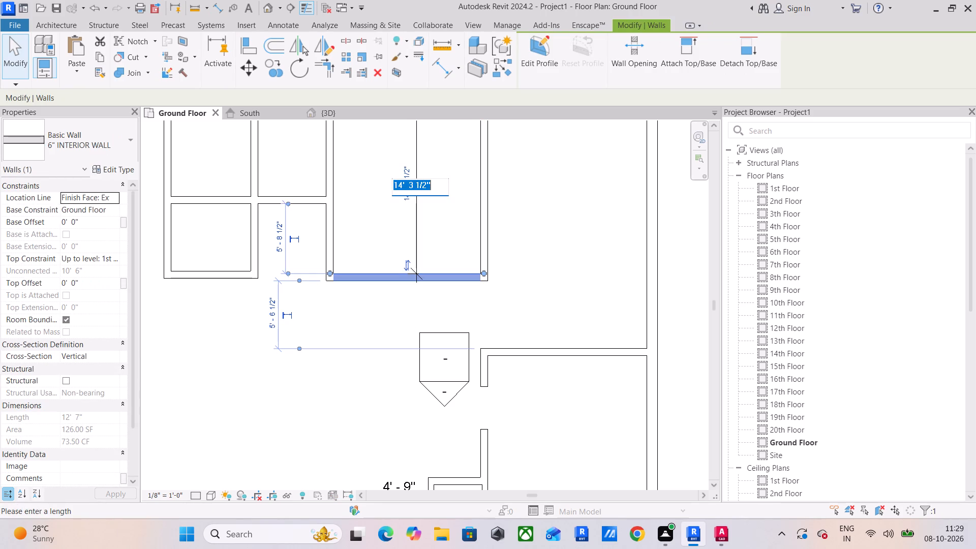
pyautogui.write("14'")
pyautogui.press('Return')
pyautogui.press('Escape')
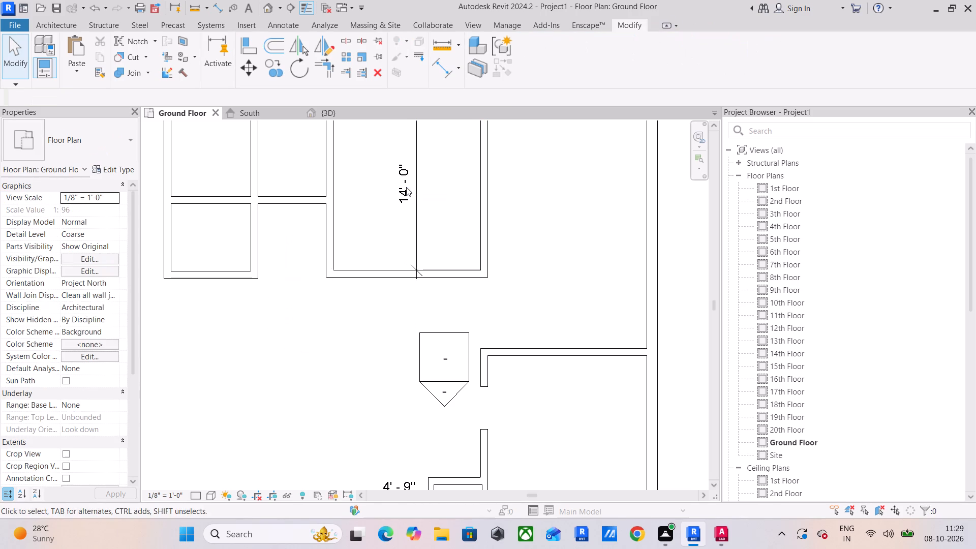
# Measure the depth of the closed small room west of the 14' deep room with an aligned dimension.
pyautogui.click(359, 190)
pyautogui.click(448, 78)
pyautogui.click(299, 203)
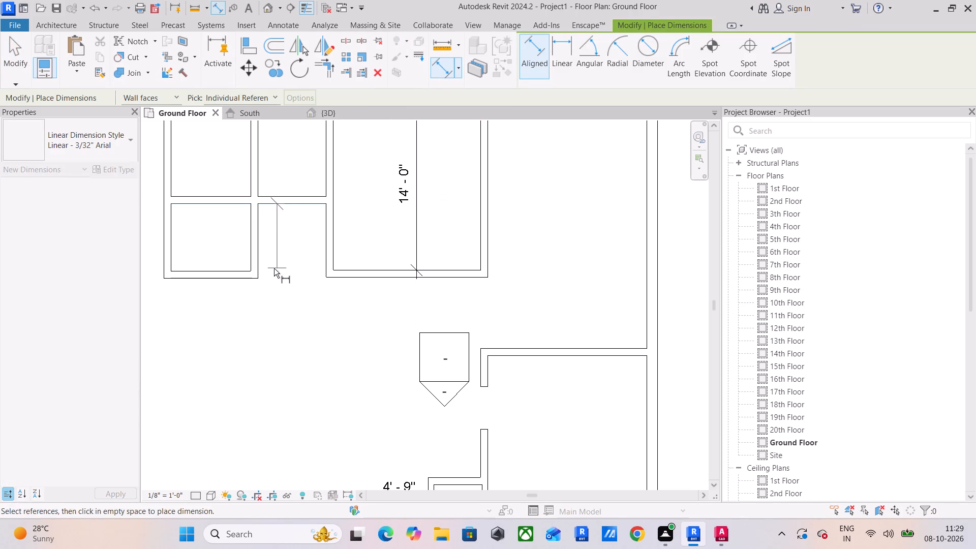
pyautogui.click(246, 271)
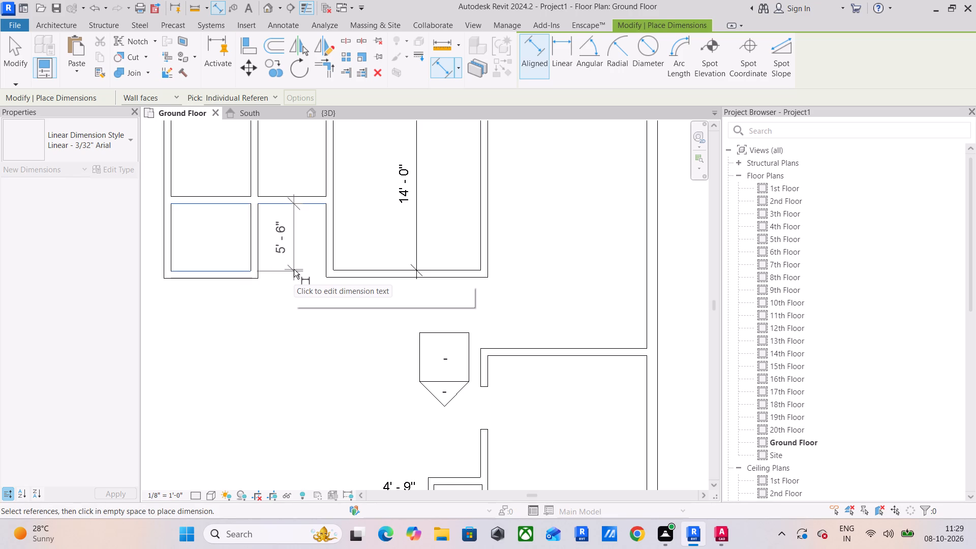
pyautogui.press('Escape')
pyautogui.press('Escape')
pyautogui.press('Escape')
pyautogui.press('Escape')
# Delete the 14' depth dimension inside the 12' wide room.
pyautogui.scroll(-3, 294, 269)
pyautogui.moveTo(302, 265); pyautogui.dragTo(200, 258, button='middle')
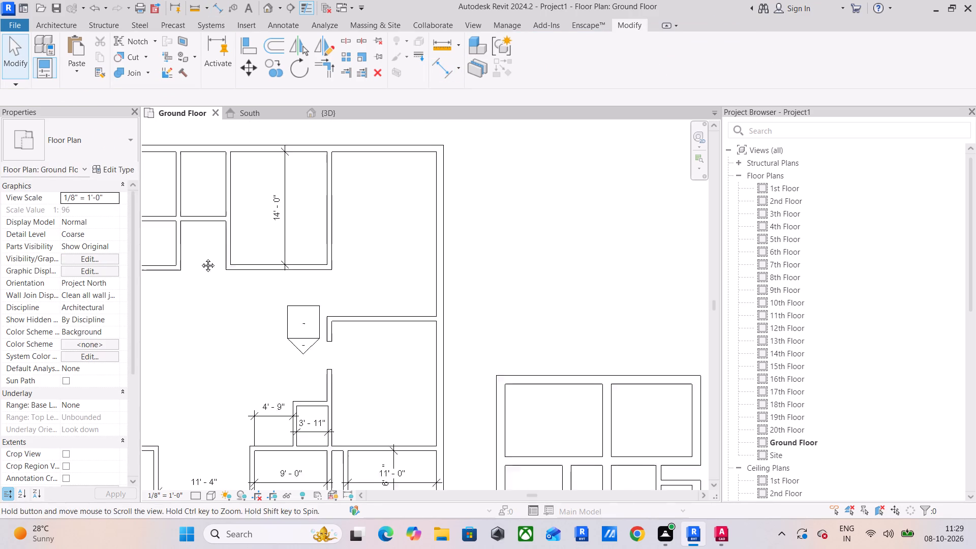
pyautogui.moveTo(200, 258); pyautogui.dragTo(200, 258, button='middle')
pyautogui.moveTo(260, 252); pyautogui.dragTo(404, 253, button='middle')
pyautogui.scroll(3, 340, 252)
pyautogui.press('Escape')
pyautogui.click(451, 218)
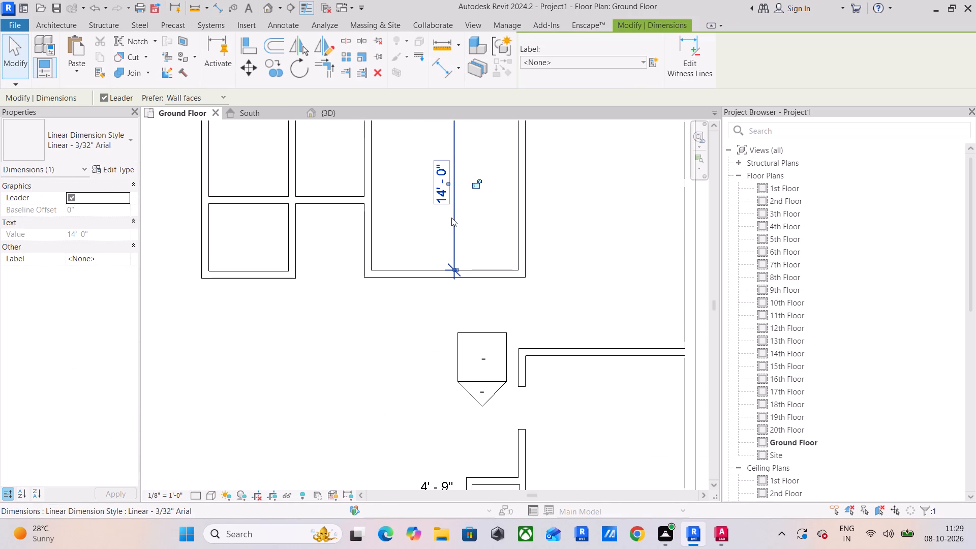
pyautogui.press('Delete')
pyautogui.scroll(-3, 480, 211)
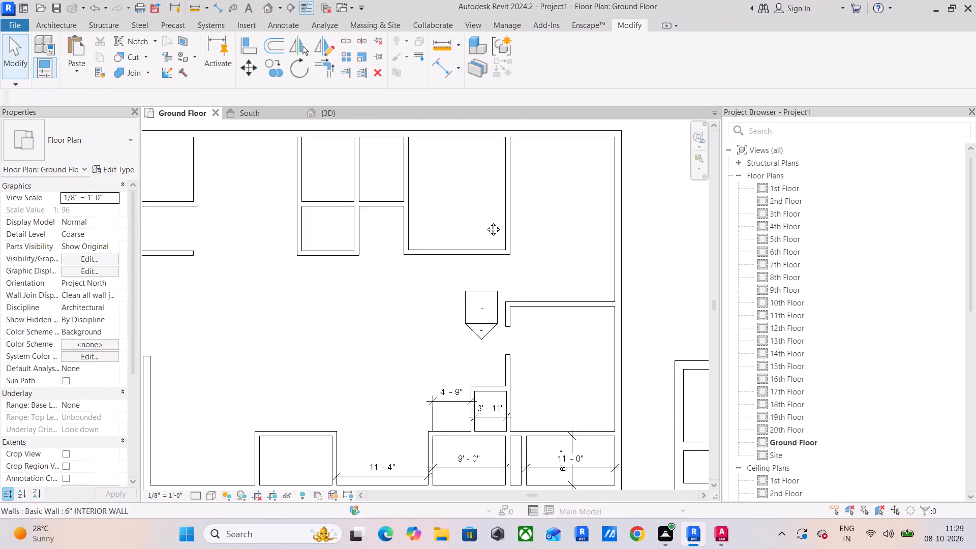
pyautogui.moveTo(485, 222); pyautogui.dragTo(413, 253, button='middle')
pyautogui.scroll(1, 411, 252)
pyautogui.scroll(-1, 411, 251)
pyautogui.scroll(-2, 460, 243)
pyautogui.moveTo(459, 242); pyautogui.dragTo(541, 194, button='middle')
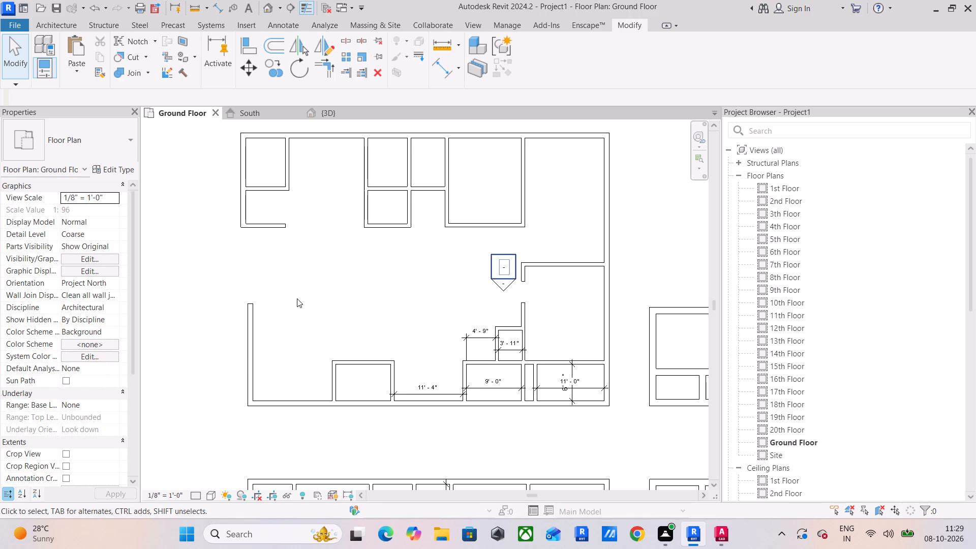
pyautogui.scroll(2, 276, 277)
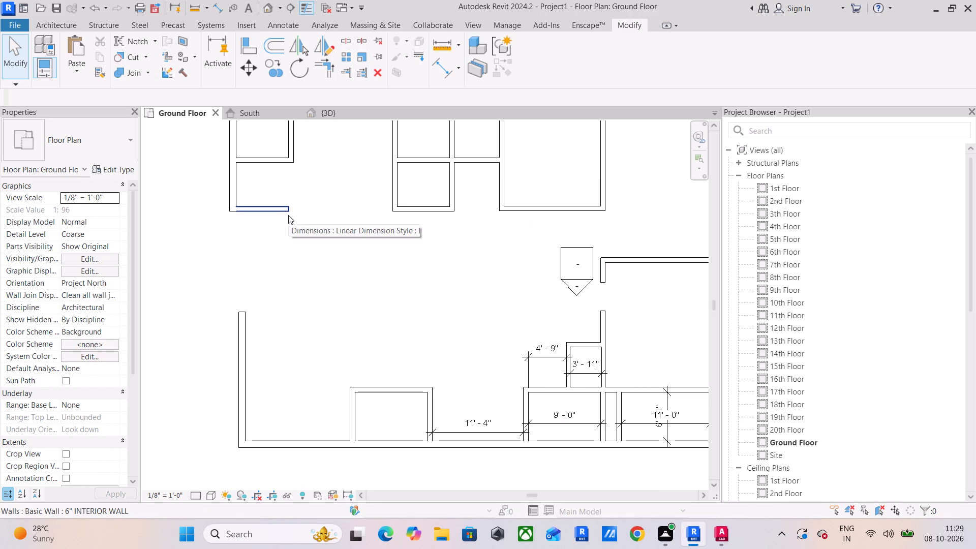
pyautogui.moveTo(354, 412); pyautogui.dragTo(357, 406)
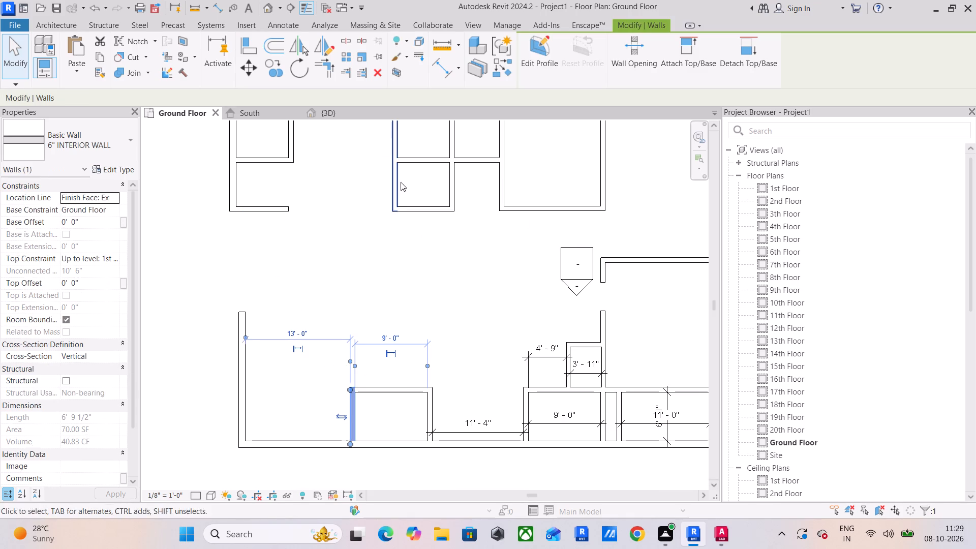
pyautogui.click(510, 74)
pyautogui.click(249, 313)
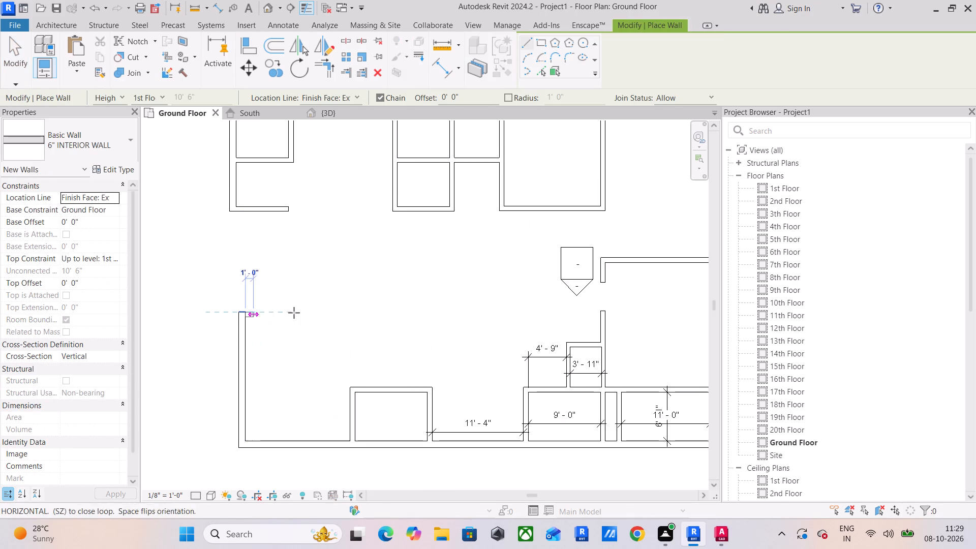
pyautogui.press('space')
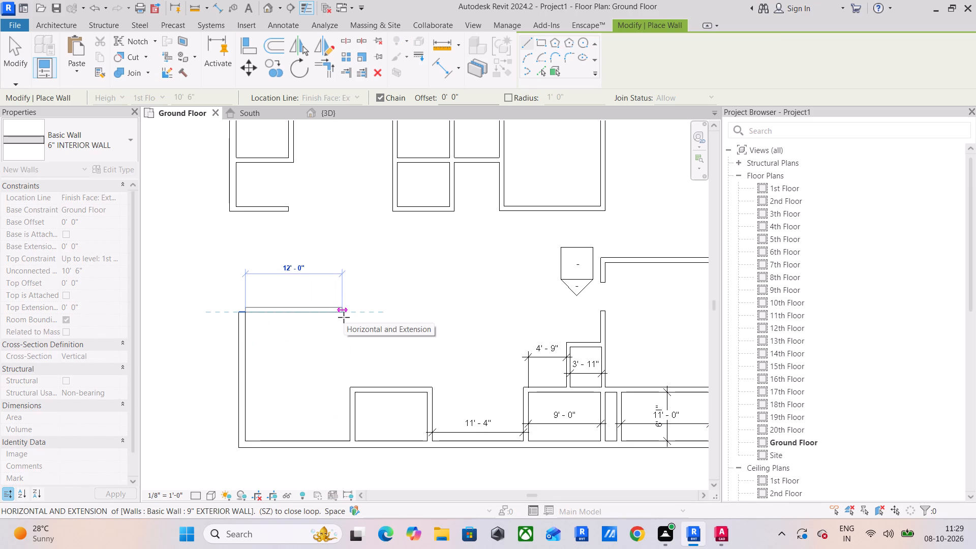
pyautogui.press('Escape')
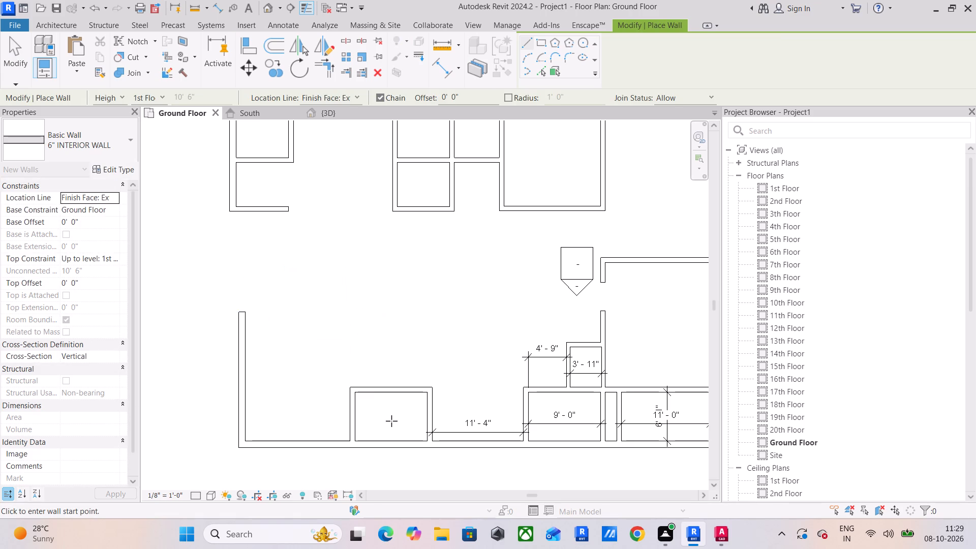
# Draw a 6' long 6" interior wall northward from the northwest corner of the southwestern 9' wide room.
pyautogui.scroll(3, 341, 420)
pyautogui.click(355, 369)
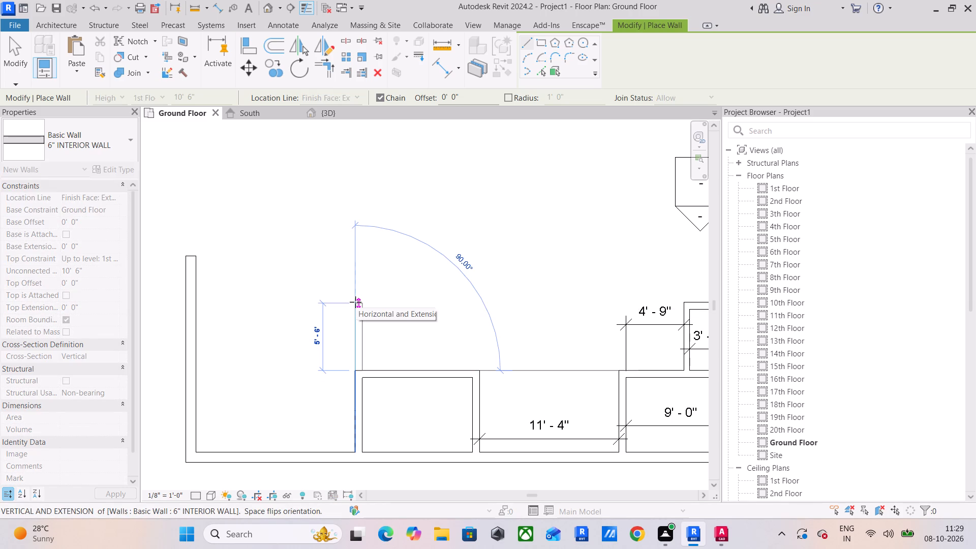
pyautogui.write("6'")
pyautogui.press('Return')
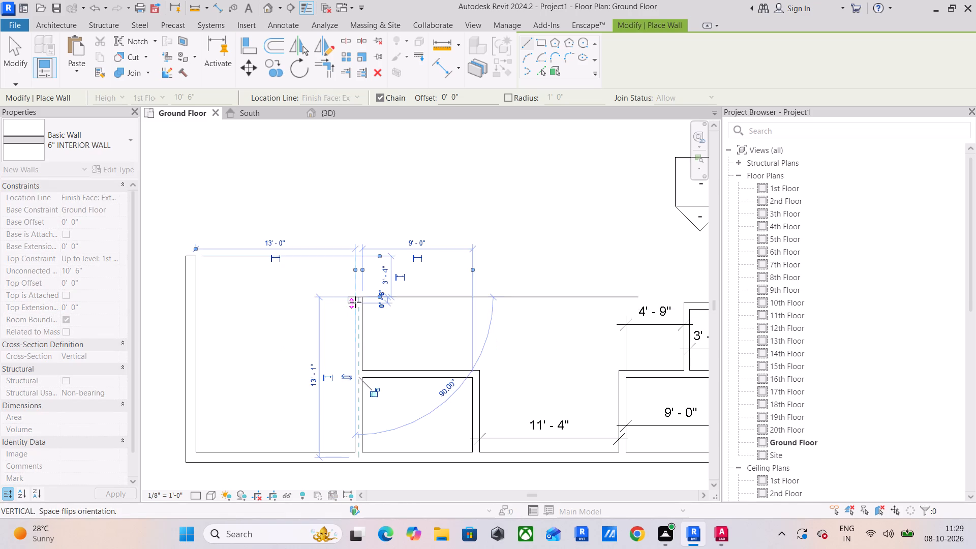
pyautogui.press('Escape')
# Draw a 9' long 6" interior wall eastward from the new partition's north end and return it south to the existing room's northeast corner.
pyautogui.click(362, 297)
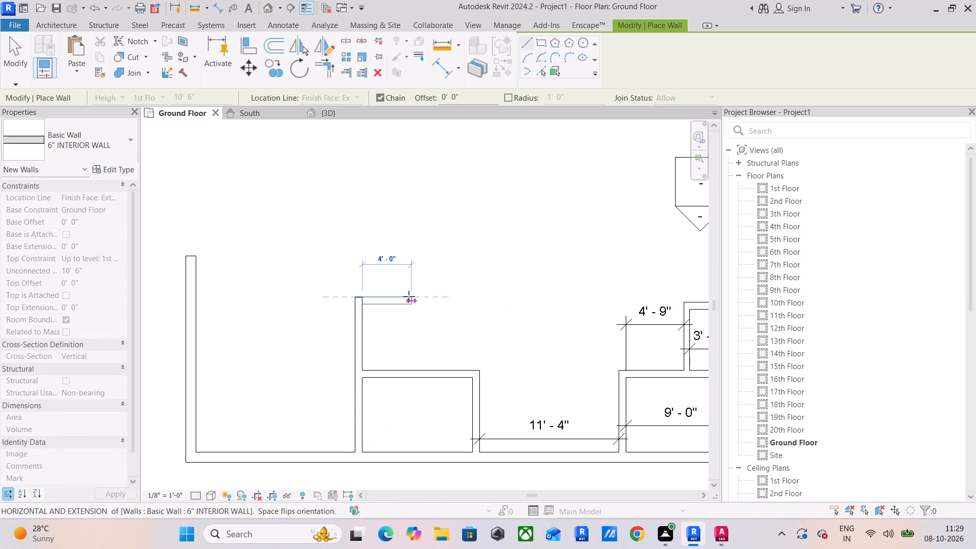
pyautogui.press('space')
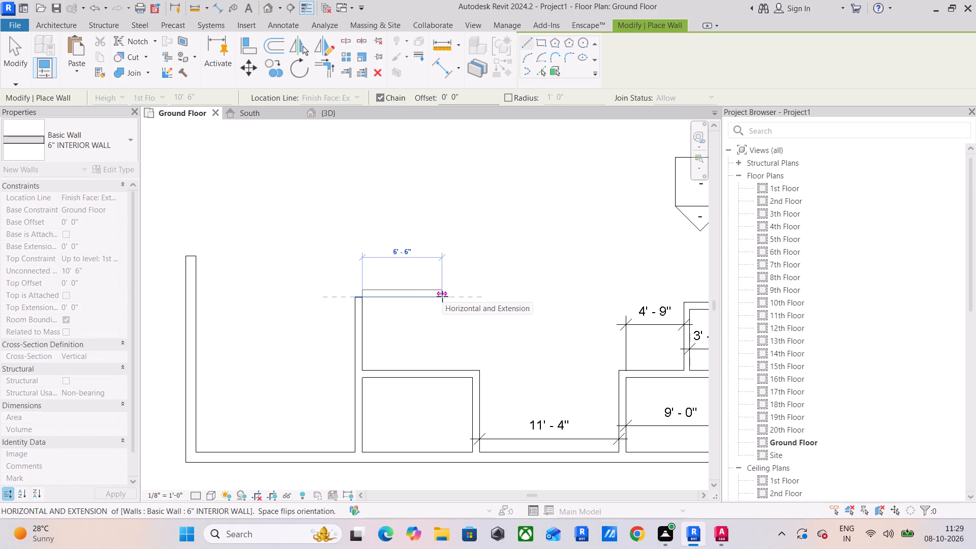
pyautogui.write("9'")
pyautogui.press('Return')
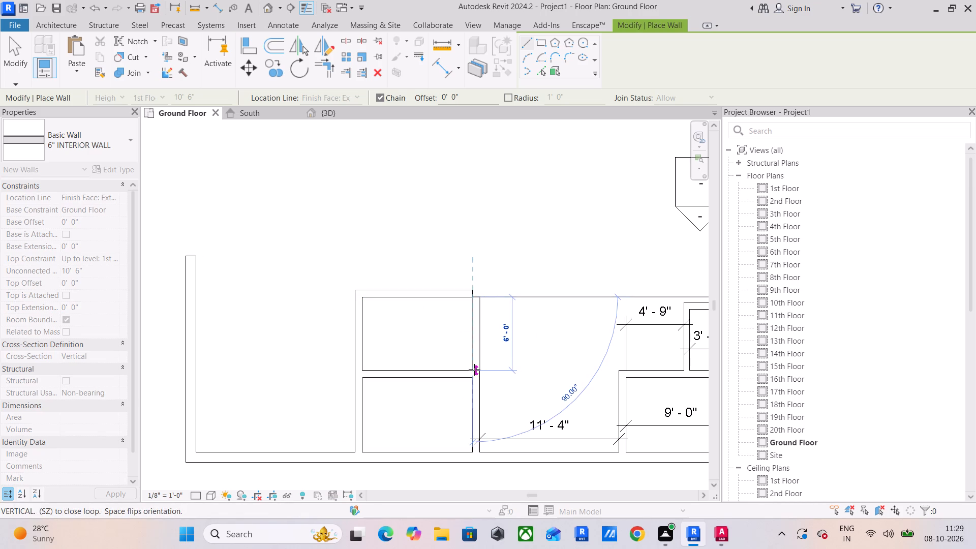
pyautogui.click(474, 370)
pyautogui.press('Escape')
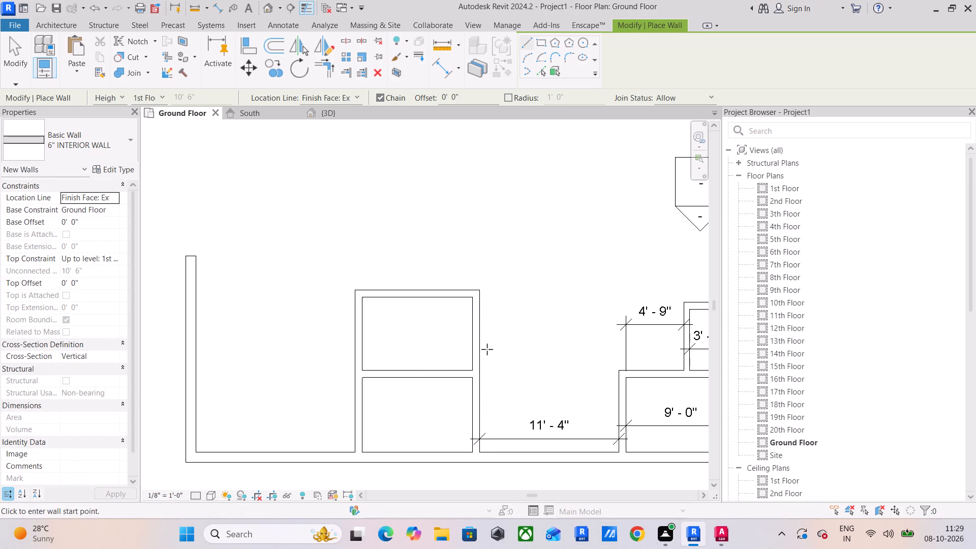
pyautogui.press('Escape')
pyautogui.press('Escape')
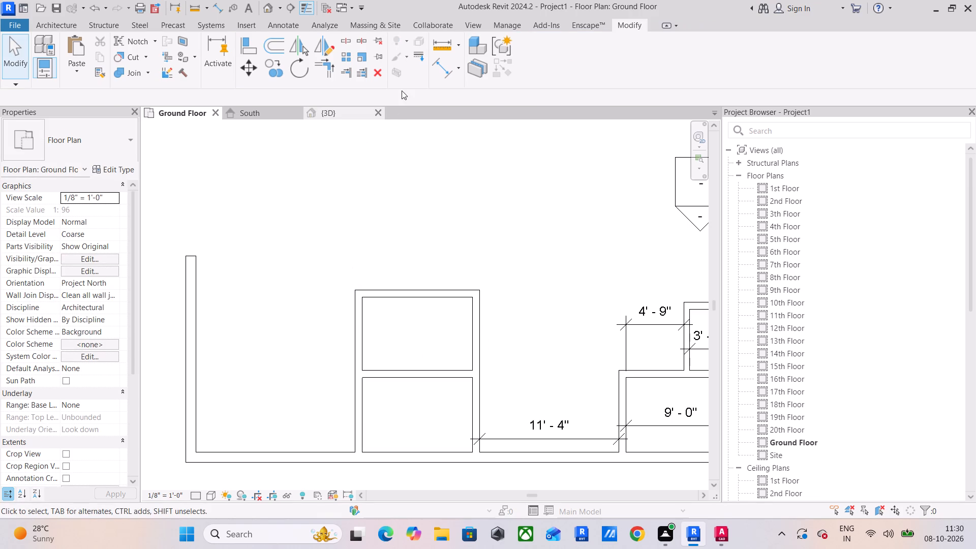
# Split the new 9' north wall at its west and east ends, unjoining the elements at the west corner.
pyautogui.click(346, 43)
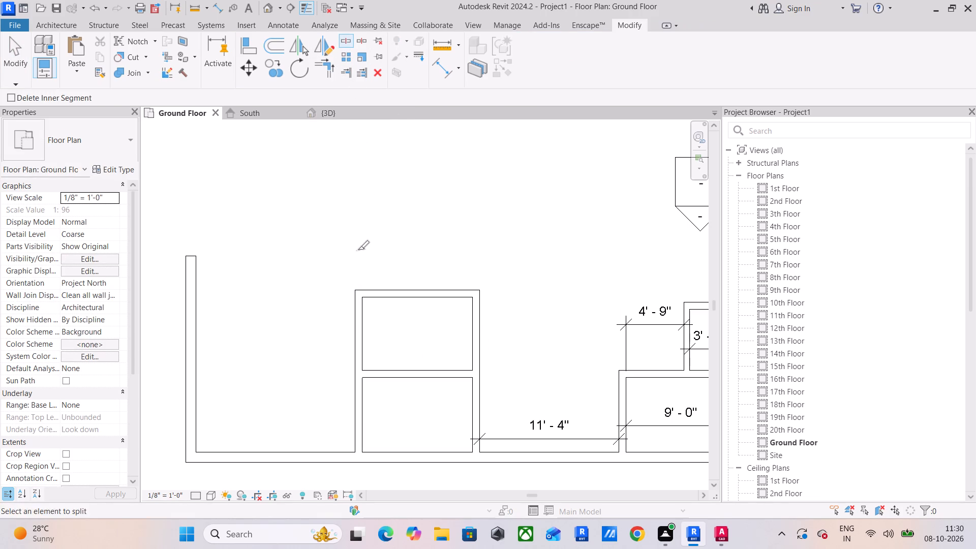
pyautogui.scroll(8, 357, 298)
pyautogui.click(363, 276)
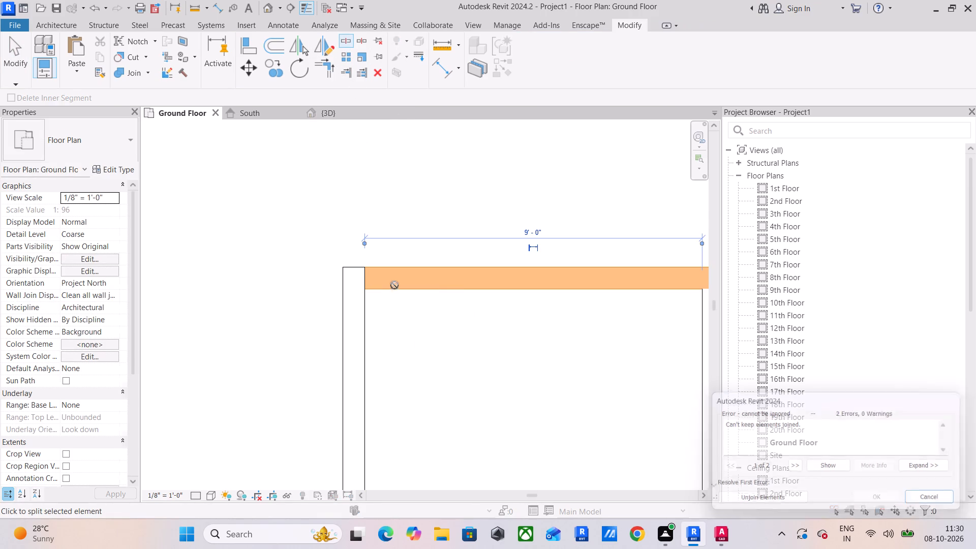
pyautogui.click(750, 504)
pyautogui.moveTo(402, 270); pyautogui.dragTo(182, 282, button='middle')
pyautogui.click(482, 291)
pyautogui.press('Escape')
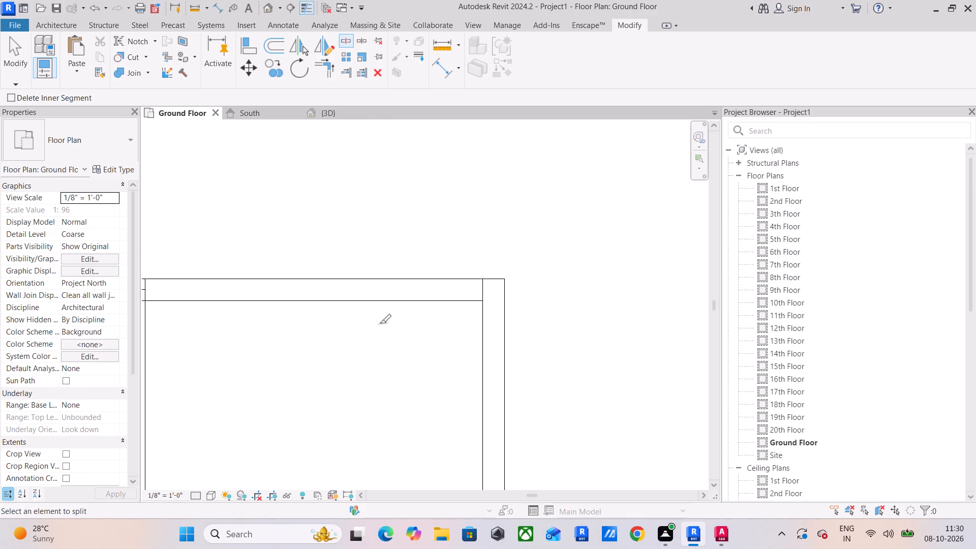
pyautogui.press('Escape')
# Delete the 9' north wall segment and the leftover stub at the west partition's north end.
pyautogui.click(371, 303)
pyautogui.press('Delete')
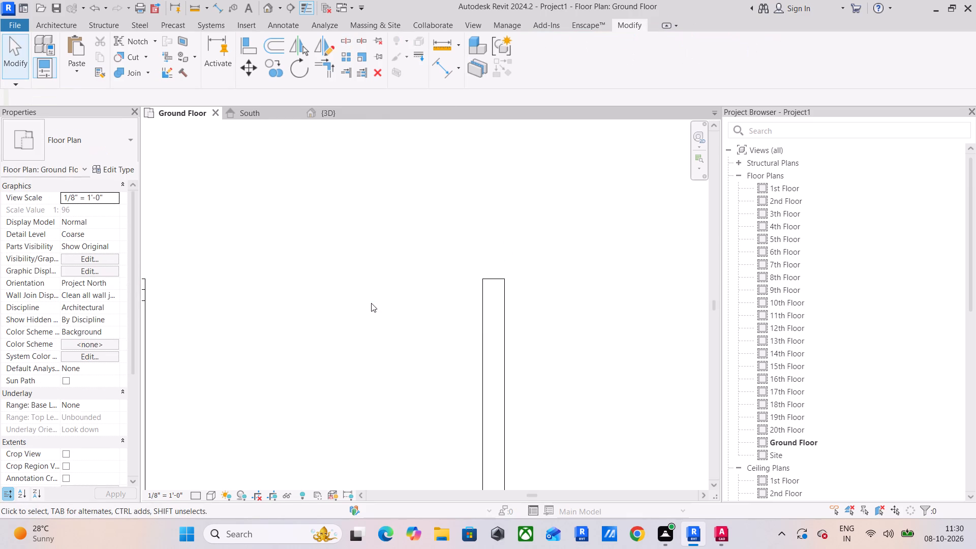
pyautogui.scroll(-2, 371, 303)
pyautogui.moveTo(472, 303); pyautogui.dragTo(523, 284, button='middle')
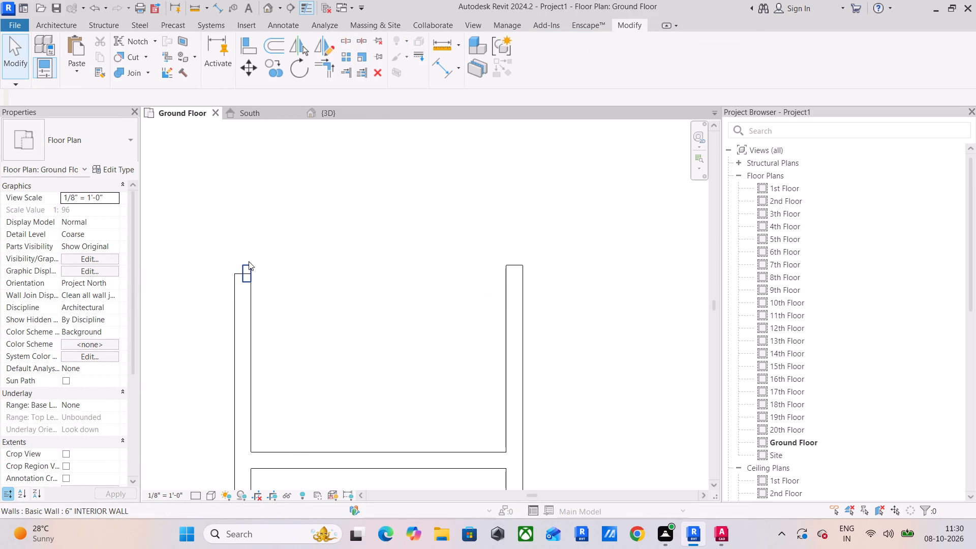
pyautogui.click(249, 261)
pyautogui.press('Delete')
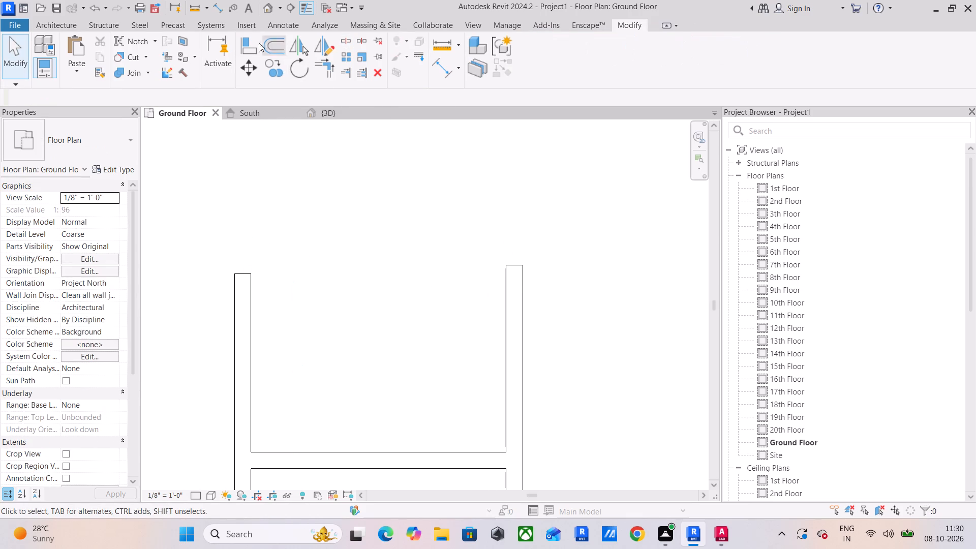
# Align the west partition's north end with the north end of the east partition.
pyautogui.click(255, 39)
pyautogui.click(513, 263)
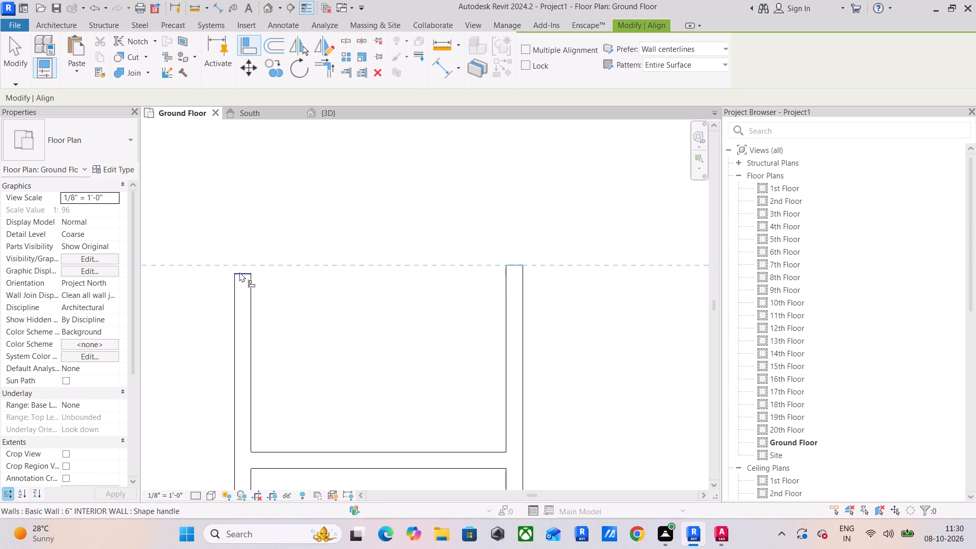
pyautogui.click(239, 272)
pyautogui.press('Escape')
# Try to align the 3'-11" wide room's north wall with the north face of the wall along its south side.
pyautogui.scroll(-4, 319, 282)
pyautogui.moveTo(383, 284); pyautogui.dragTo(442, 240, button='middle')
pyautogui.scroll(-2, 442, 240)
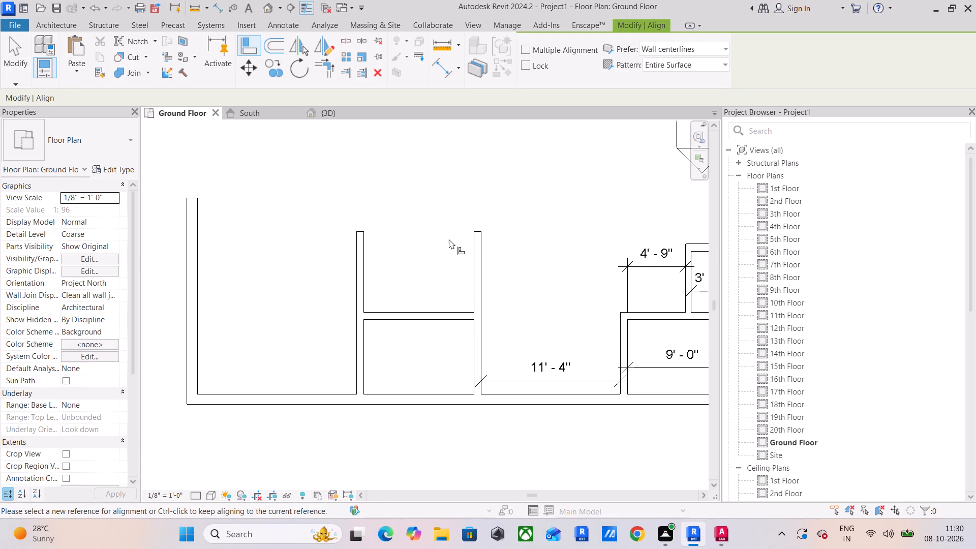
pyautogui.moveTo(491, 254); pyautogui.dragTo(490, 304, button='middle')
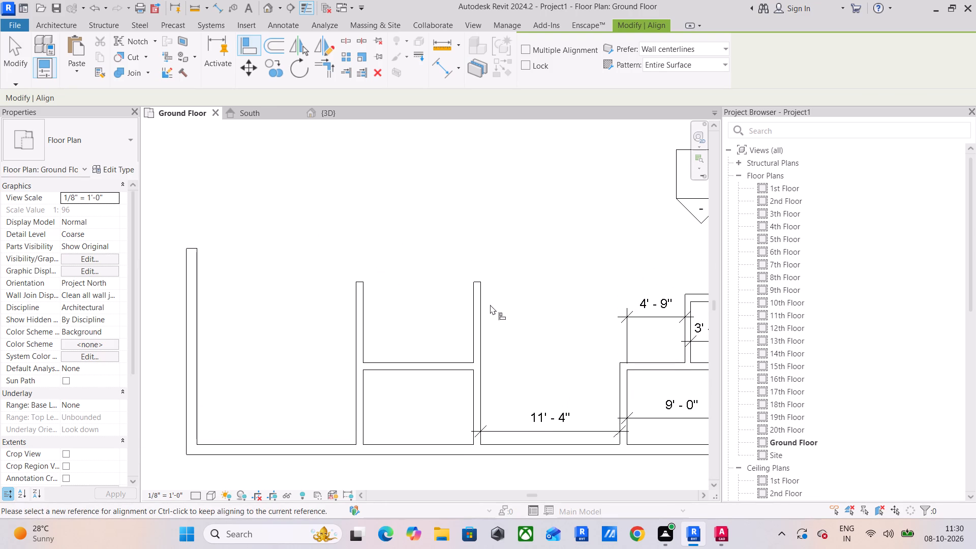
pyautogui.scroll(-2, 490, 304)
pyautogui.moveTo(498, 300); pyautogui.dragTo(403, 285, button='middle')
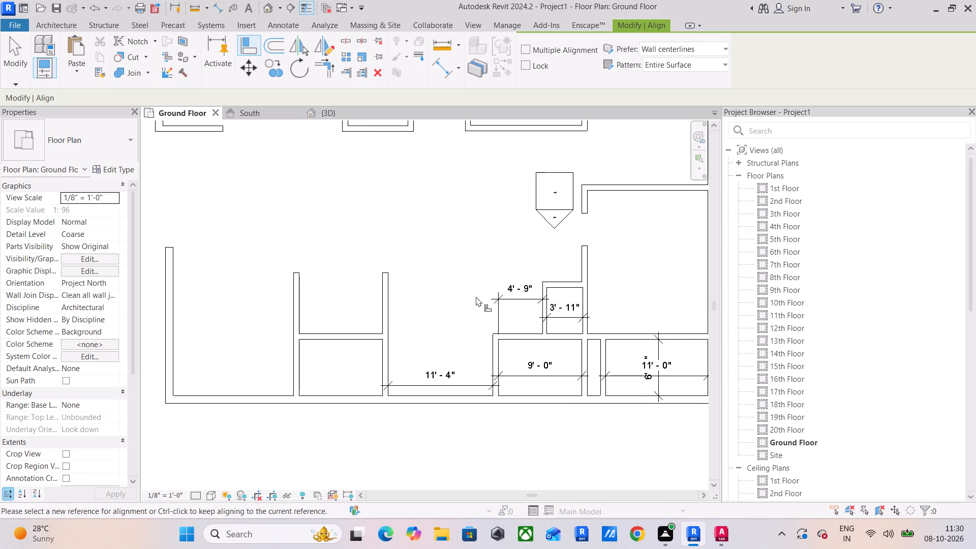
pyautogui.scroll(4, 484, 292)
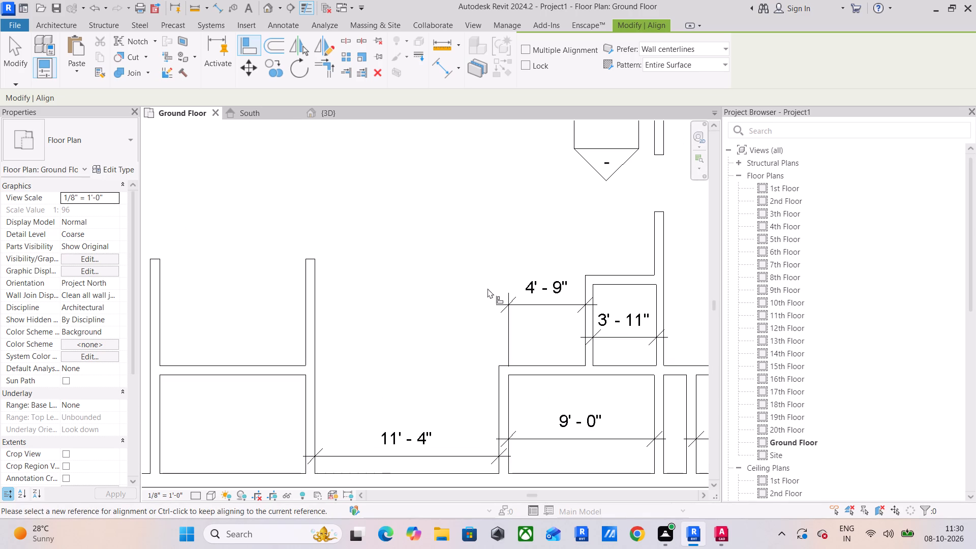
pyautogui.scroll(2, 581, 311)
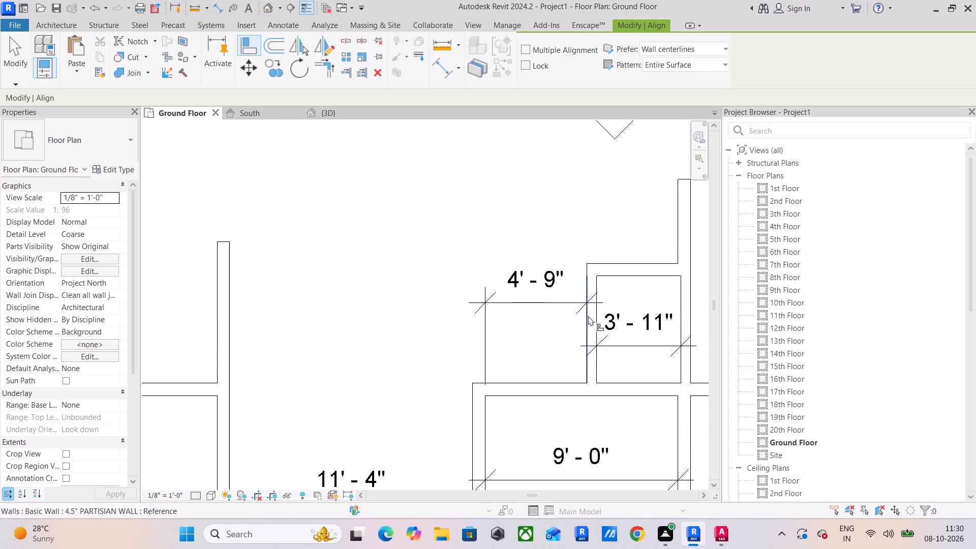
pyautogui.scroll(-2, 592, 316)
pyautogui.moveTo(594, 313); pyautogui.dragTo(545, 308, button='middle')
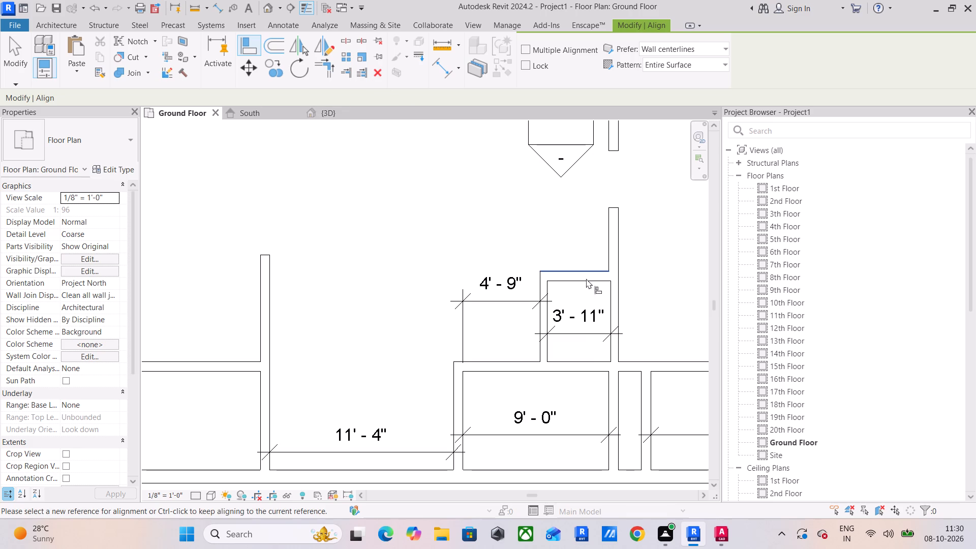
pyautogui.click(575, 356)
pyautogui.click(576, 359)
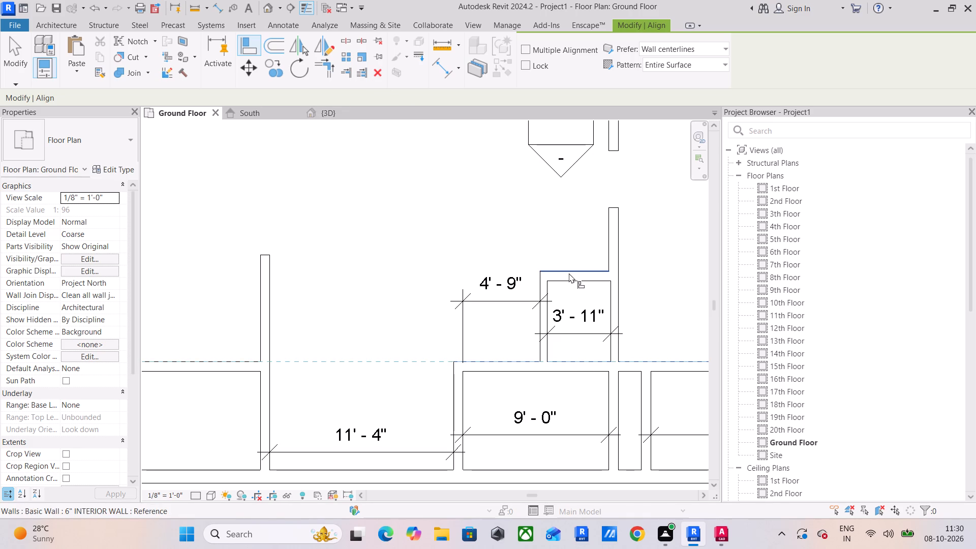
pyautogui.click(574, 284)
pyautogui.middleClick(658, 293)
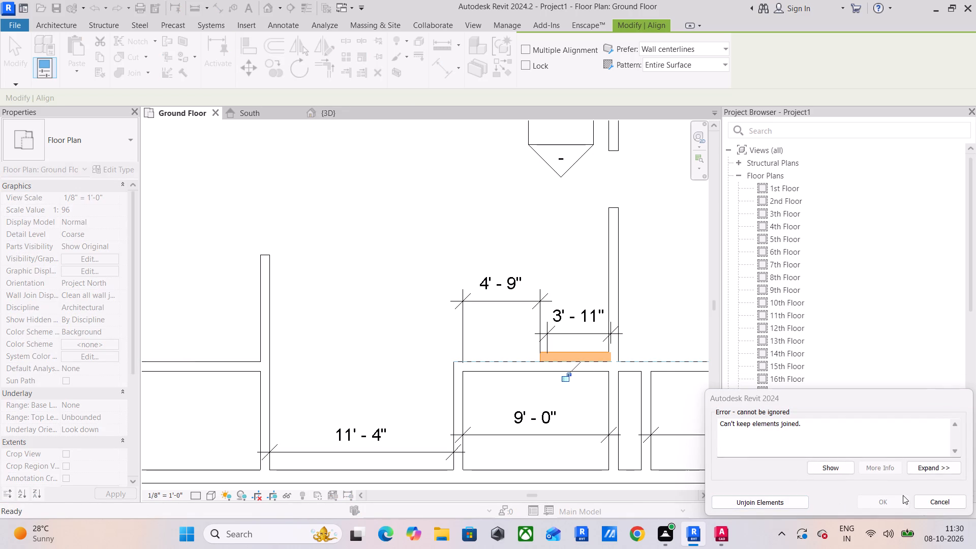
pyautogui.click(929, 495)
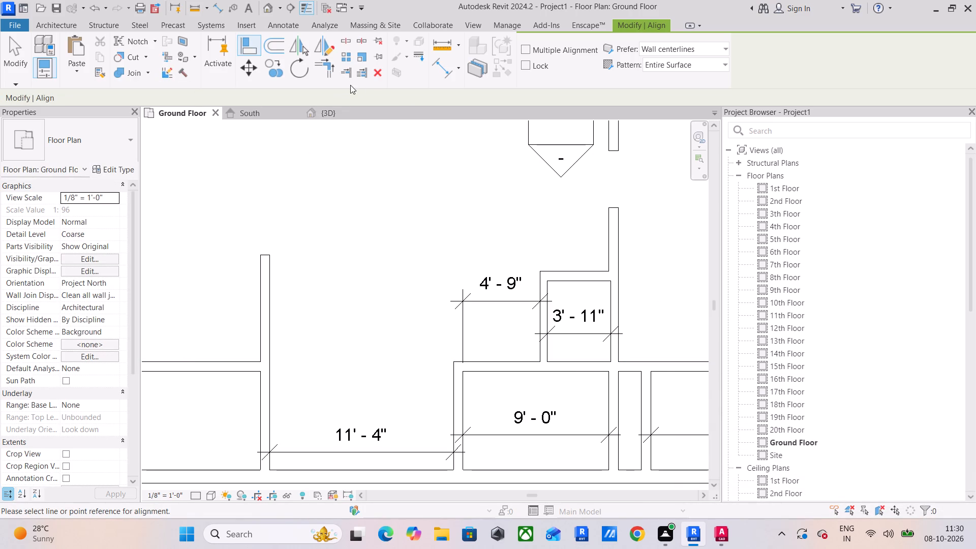
# Add an aligned dimension for the 3'-11" wide room's north-south depth, placed east of the room.
pyautogui.click(440, 62)
pyautogui.click(574, 356)
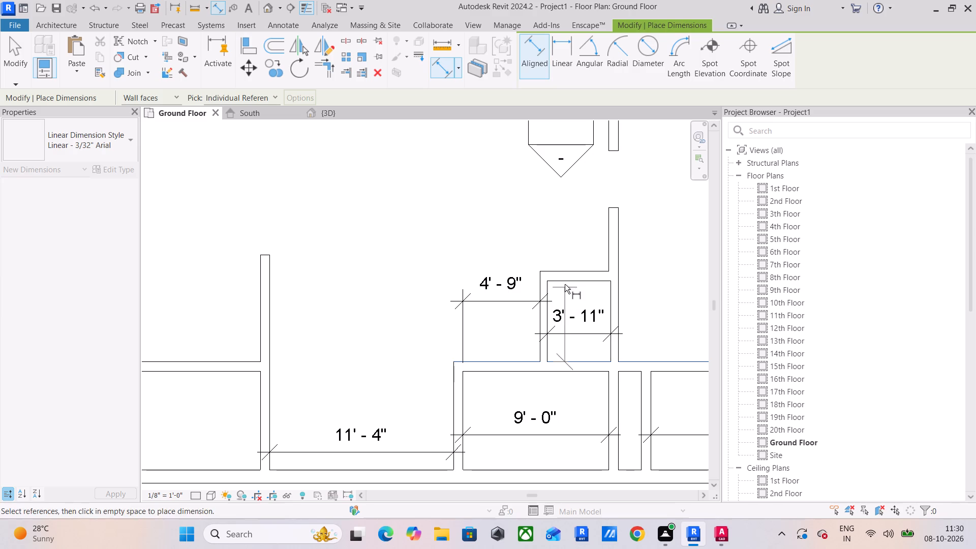
pyautogui.click(570, 281)
pyautogui.moveTo(618, 291); pyautogui.dragTo(378, 291, button='middle')
pyautogui.click(442, 290)
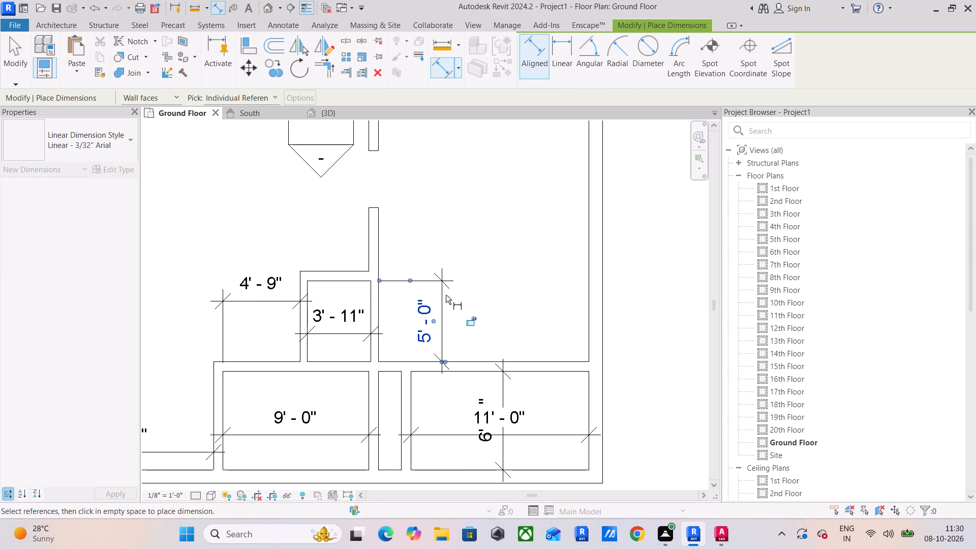
pyautogui.press('Escape')
pyautogui.click(328, 274)
pyautogui.press('Escape')
pyautogui.press('Escape')
# Set the 3'-11" wide room's north-south depth to 5'-5" by moving its north wall.
pyautogui.click(347, 282)
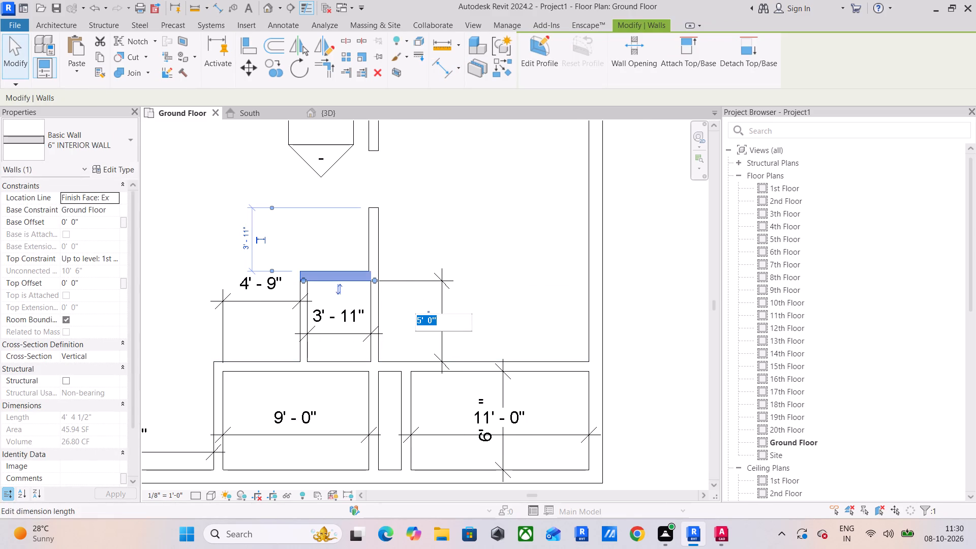
pyautogui.click(433, 321)
pyautogui.write('5\'5"')
pyautogui.press('Return')
pyautogui.scroll(-3, 341, 313)
pyautogui.moveTo(341, 313); pyautogui.dragTo(455, 277, button='middle')
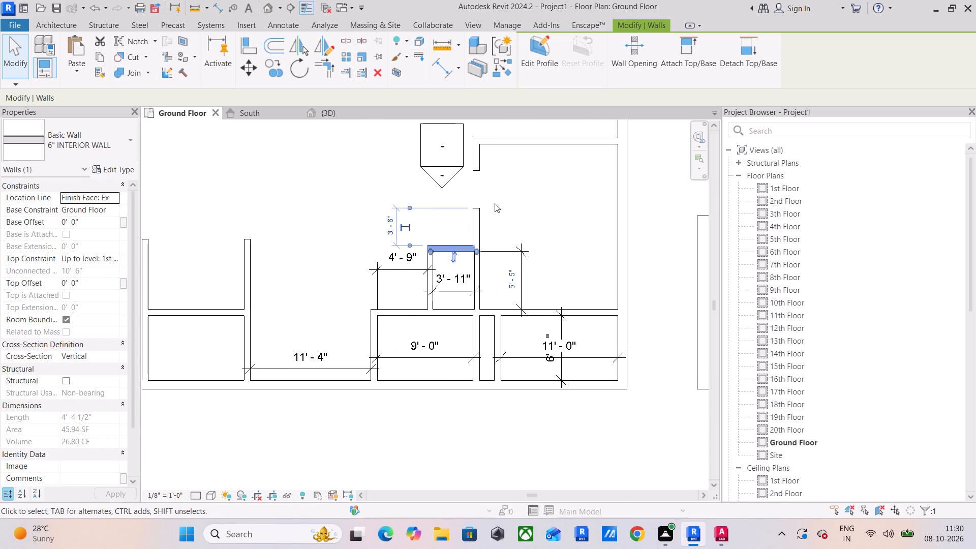
pyautogui.click(497, 199)
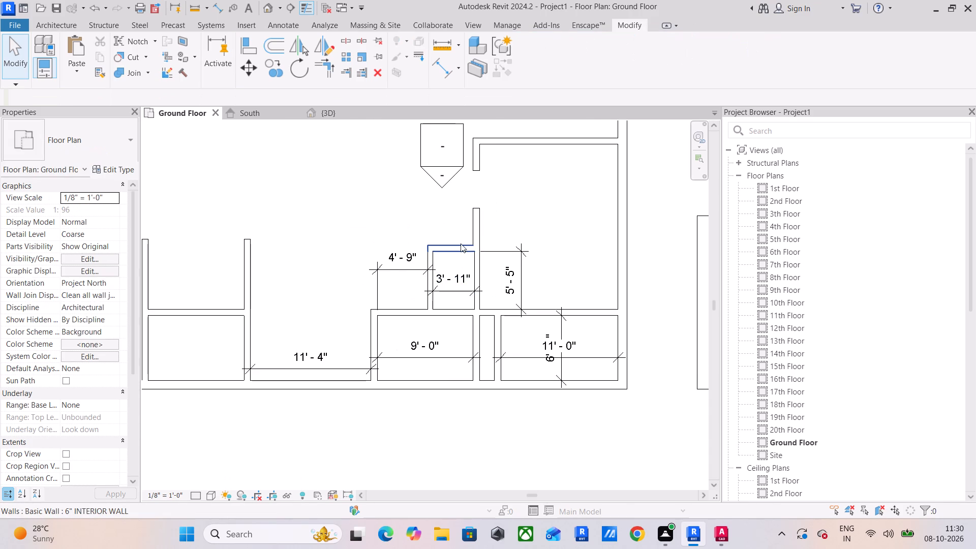
# Extend the 3'-11" wide room's north wall west to meet the west wall of the 11'-4" wide room.
pyautogui.click(443, 247)
pyautogui.moveTo(431, 251); pyautogui.dragTo(304, 254)
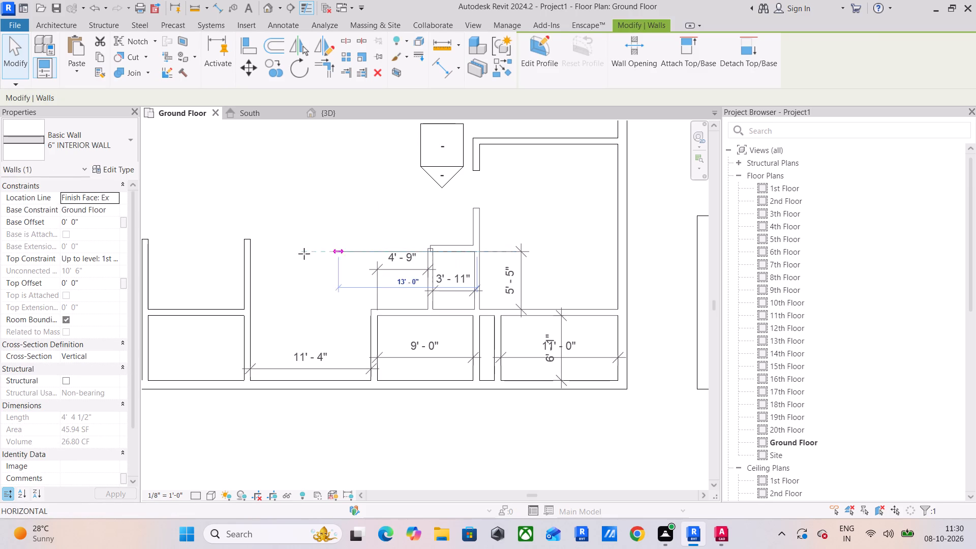
pyautogui.moveTo(304, 254); pyautogui.dragTo(253, 257)
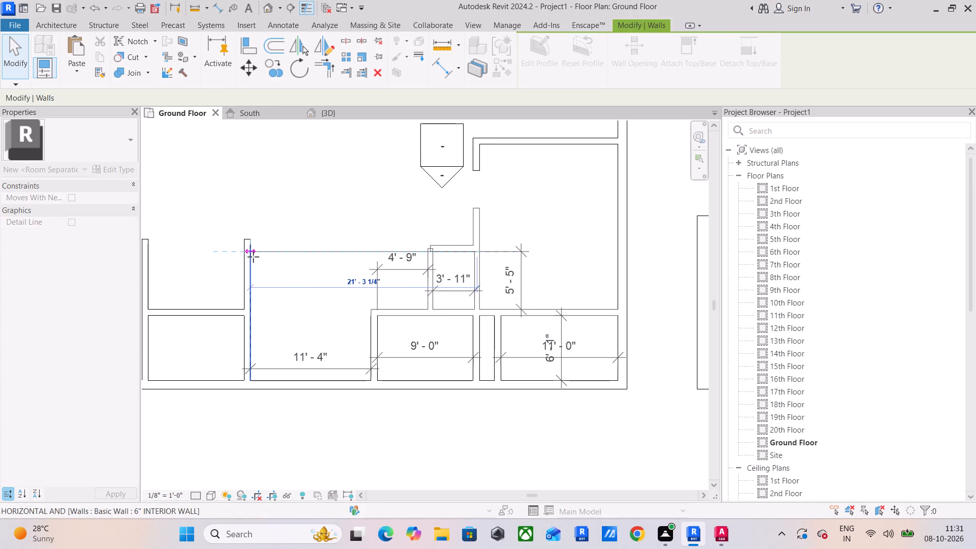
pyautogui.press('Escape')
pyautogui.press('Escape')
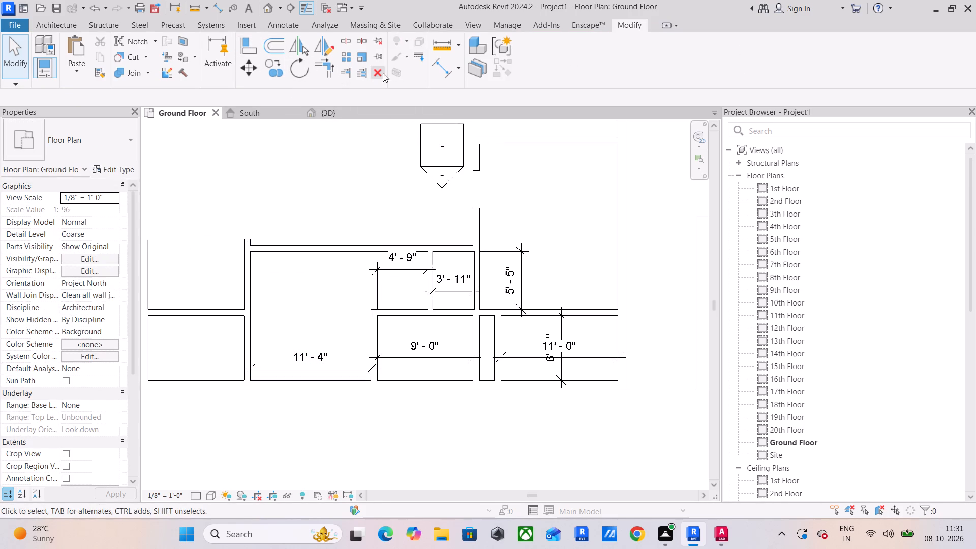
# Add an aligned dimension for the 11'-4" wide room's north-south depth between its inner wall faces.
pyautogui.click(435, 70)
pyautogui.click(310, 255)
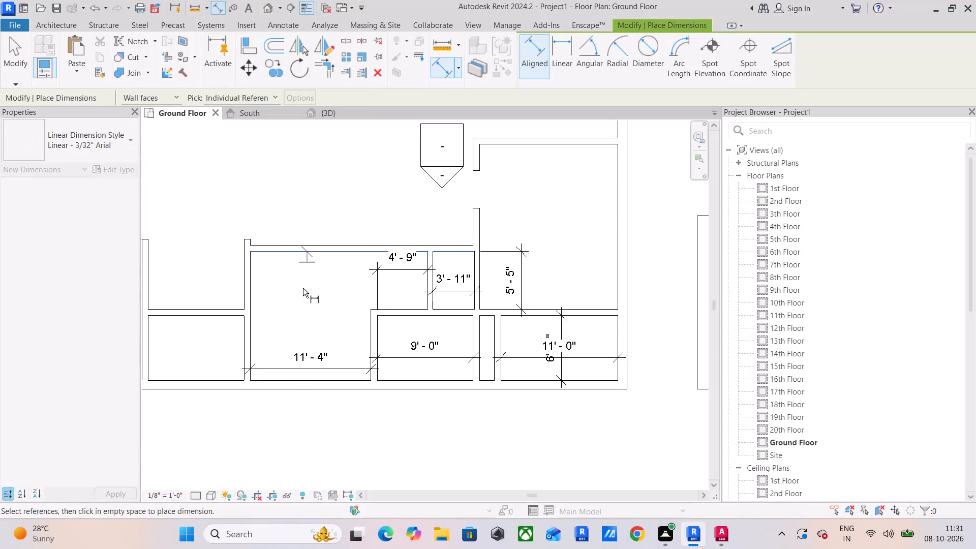
pyautogui.click(285, 375)
pyautogui.click(278, 376)
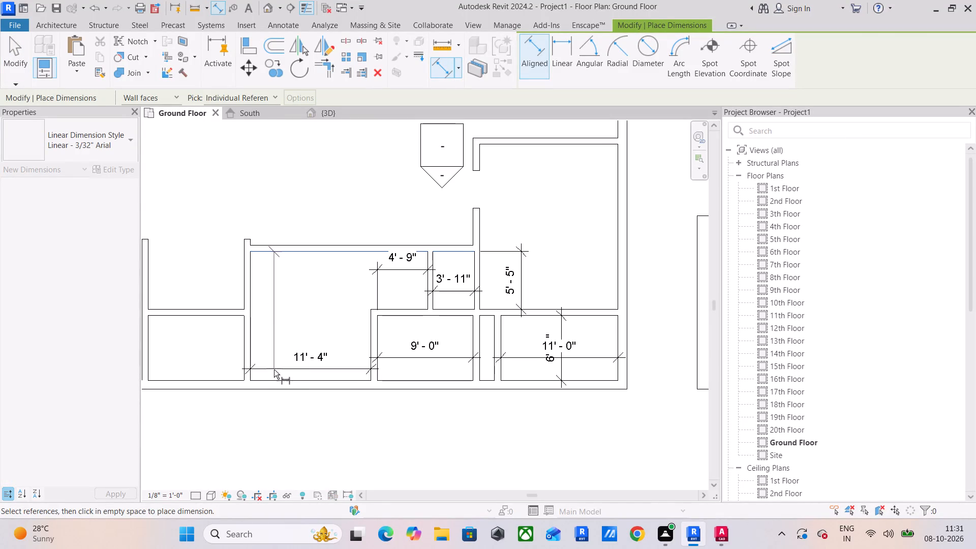
pyautogui.click(276, 379)
pyautogui.click(276, 352)
pyautogui.press('Escape')
pyautogui.scroll(3, 268, 292)
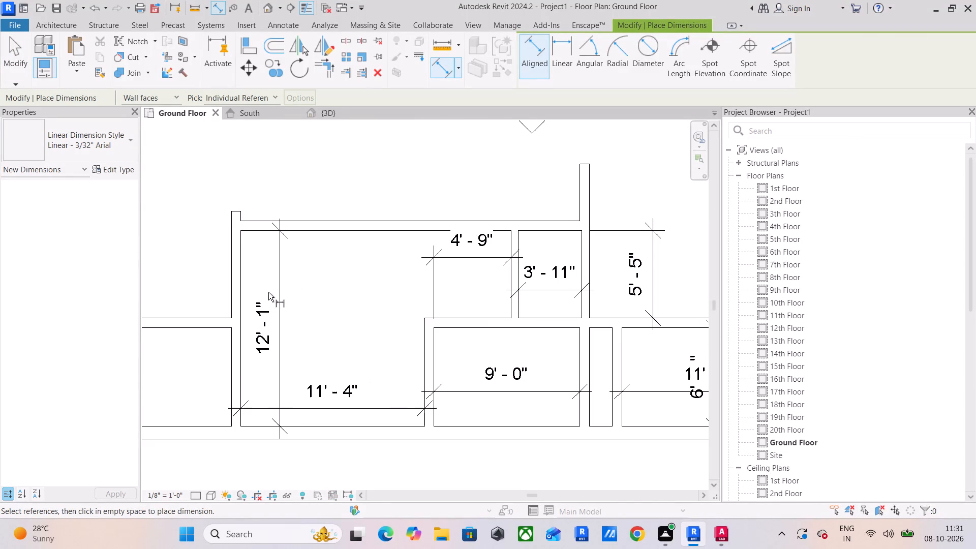
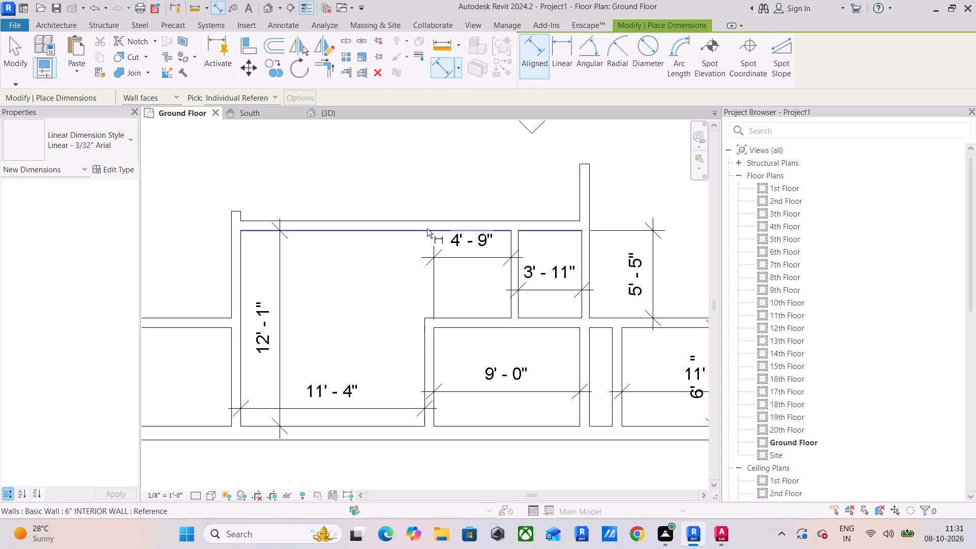
# Leave the dimension command and look over the dimensioned rooms along the lower part of the ground floor plan.
pyautogui.scroll(-2, 523, 225)
pyautogui.moveTo(514, 229); pyautogui.dragTo(430, 243, button='middle')
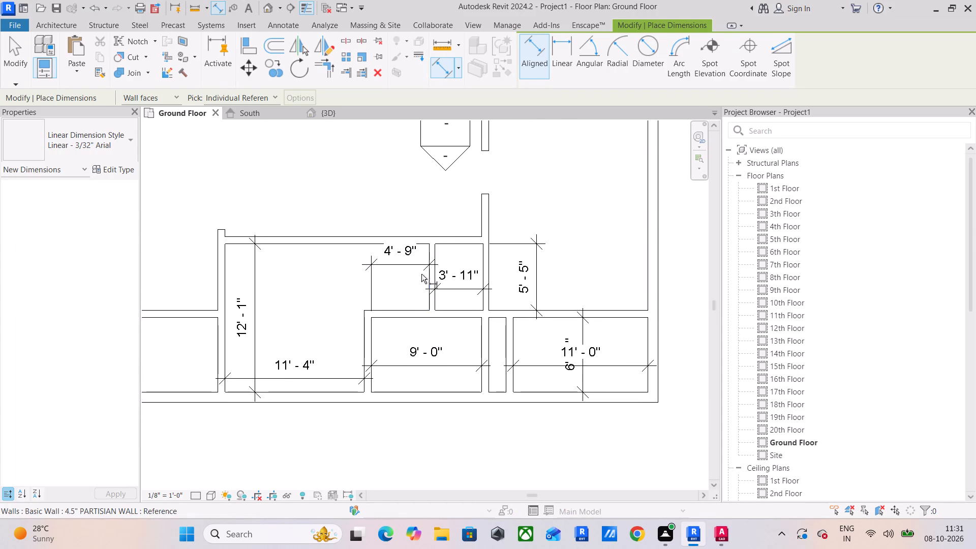
pyautogui.press('Escape')
pyautogui.press('Escape')
pyautogui.press('Escape')
pyautogui.scroll(-2, 386, 344)
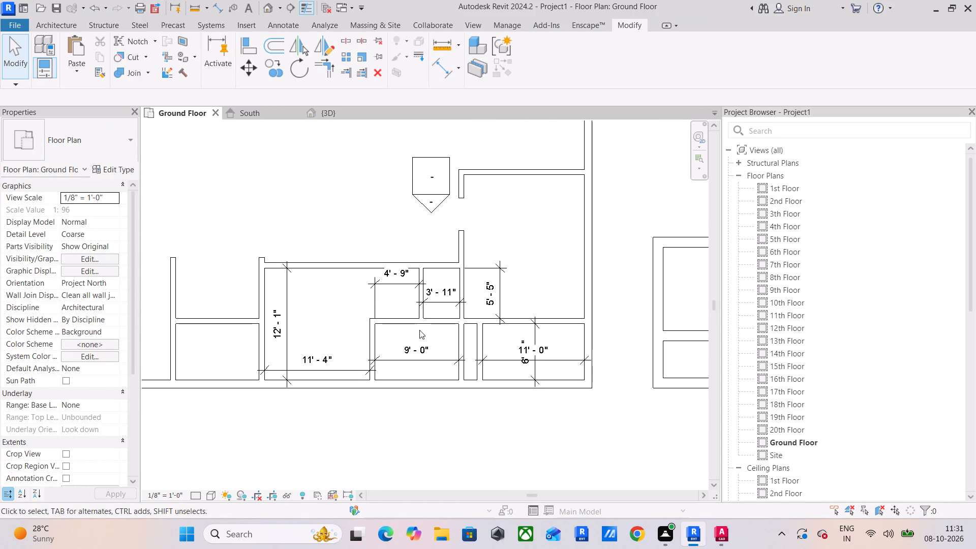
pyautogui.scroll(-3, 421, 329)
pyautogui.moveTo(421, 329); pyautogui.dragTo(463, 320, button='middle')
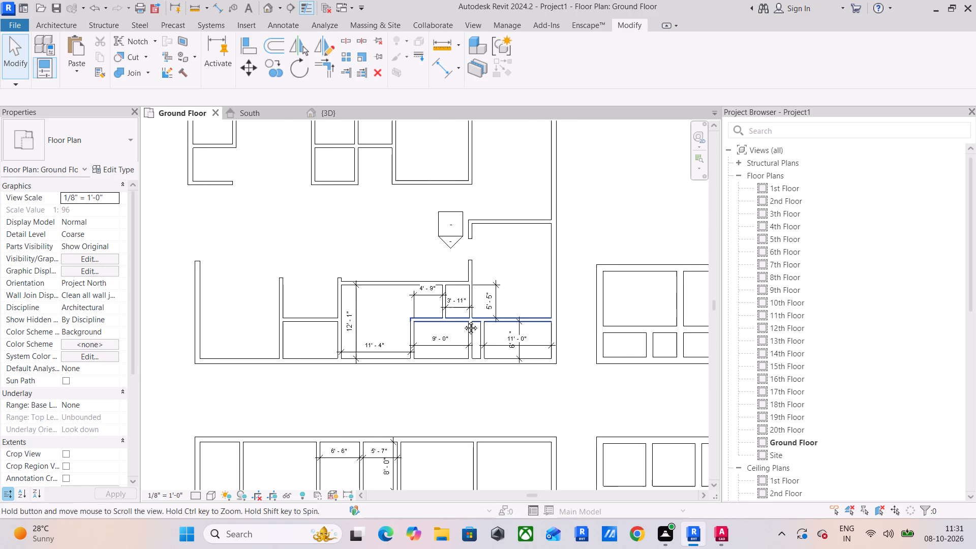
pyautogui.moveTo(463, 320); pyautogui.dragTo(463, 320, button='middle')
pyautogui.scroll(3, 394, 325)
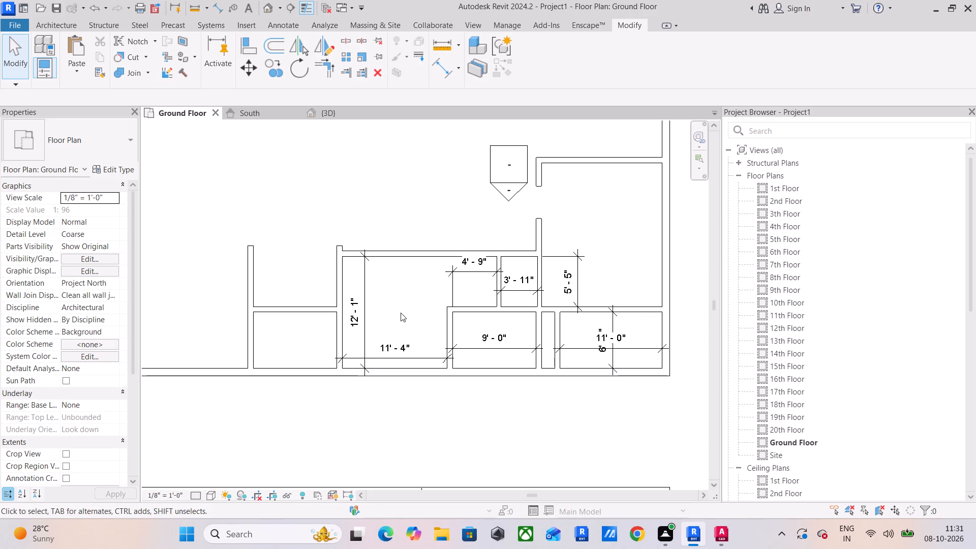
pyautogui.scroll(-1, 392, 301)
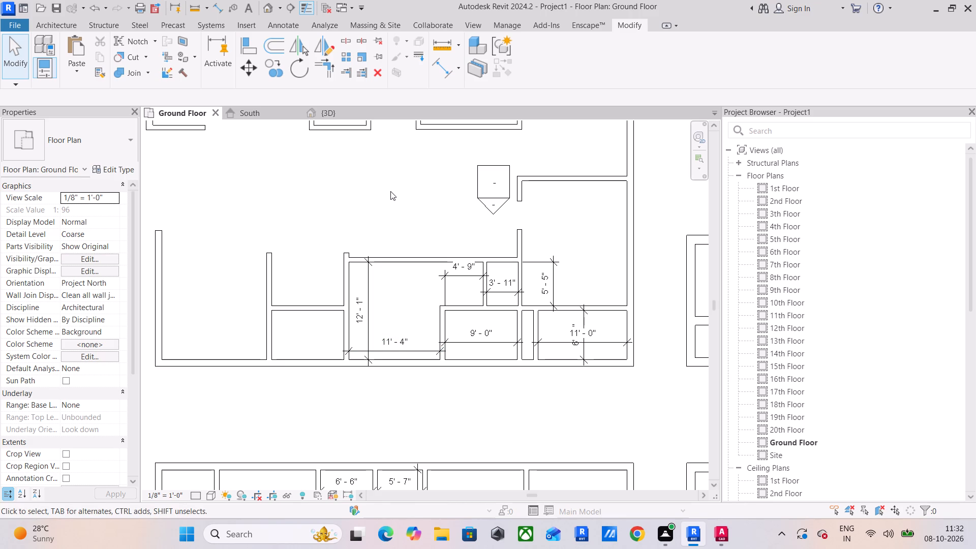
pyautogui.scroll(-2, 390, 191)
pyautogui.moveTo(390, 191); pyautogui.dragTo(340, 238, button='middle')
pyautogui.scroll(2, 200, 237)
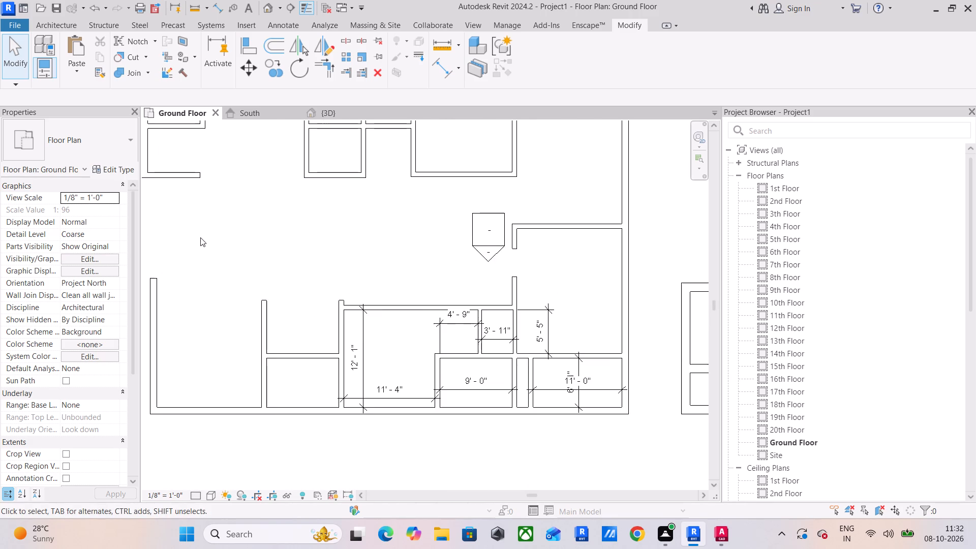
# Draw a horizontal 6" INTERIOR WALL about 22'-7" long from the open upper end of the left outer wall, body flipped outward.
pyautogui.moveTo(204, 239); pyautogui.dragTo(314, 251, button='middle')
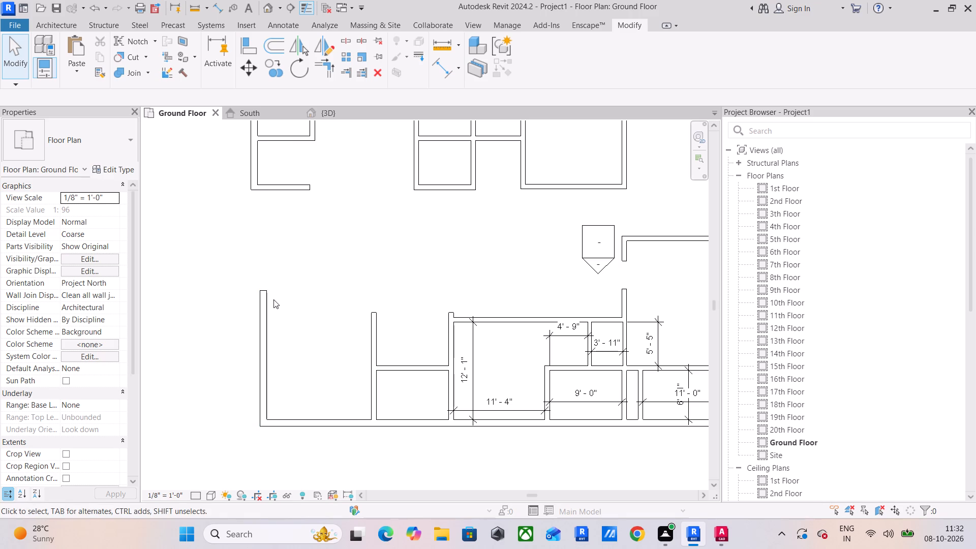
pyautogui.click(377, 333)
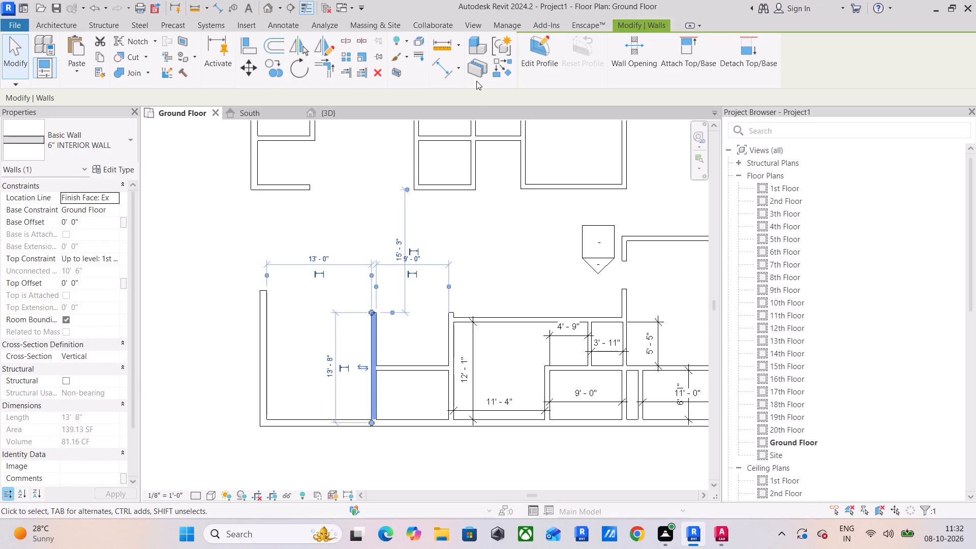
pyautogui.click(494, 69)
pyautogui.moveTo(268, 290); pyautogui.dragTo(274, 290)
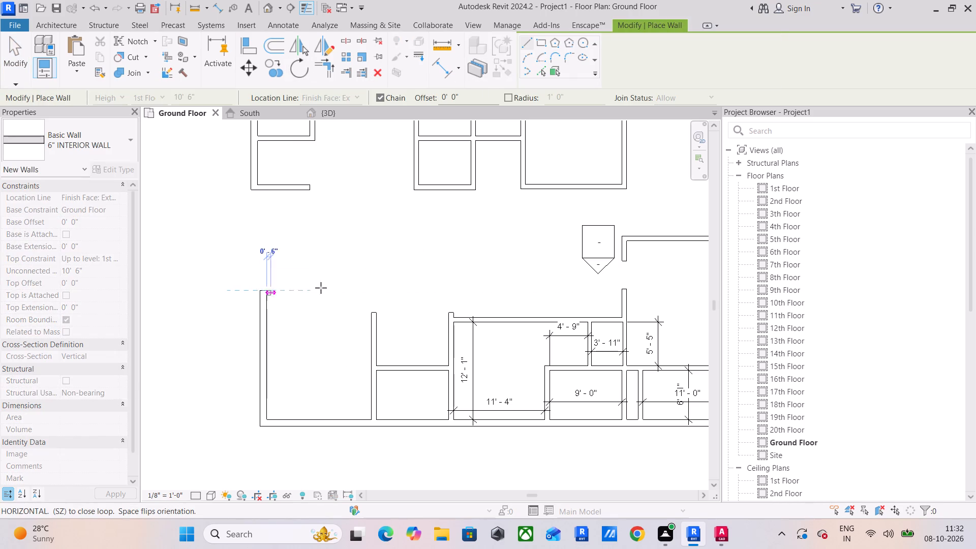
pyautogui.press('space')
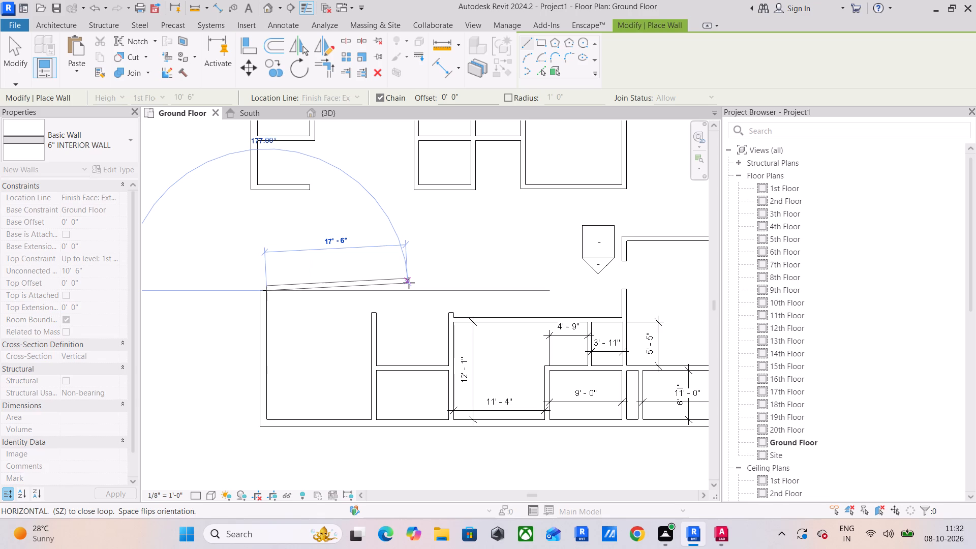
pyautogui.click(448, 296)
pyautogui.click(4, 49)
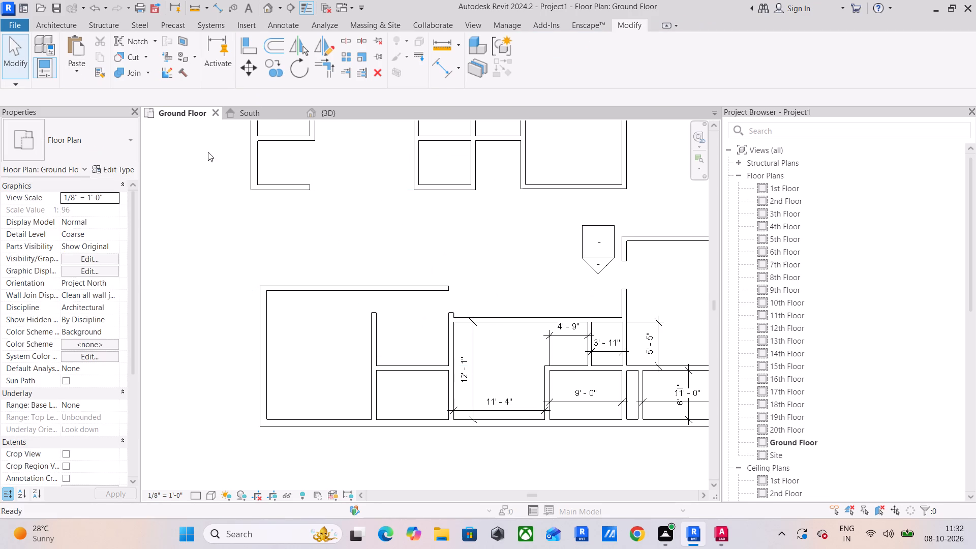
# Align the free end of the new horizontal wall with the right face of the vertical wall below it.
pyautogui.click(259, 43)
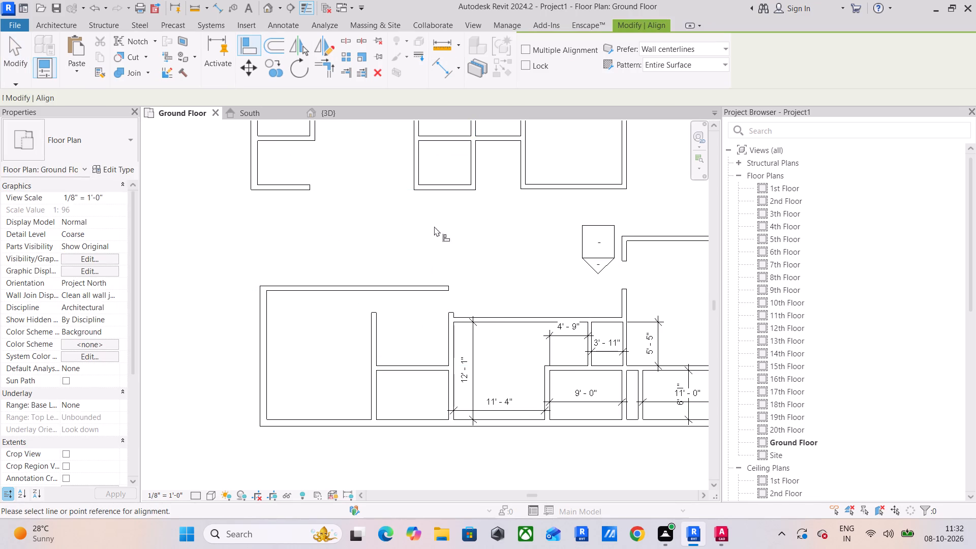
pyautogui.scroll(9, 468, 303)
pyautogui.click(444, 343)
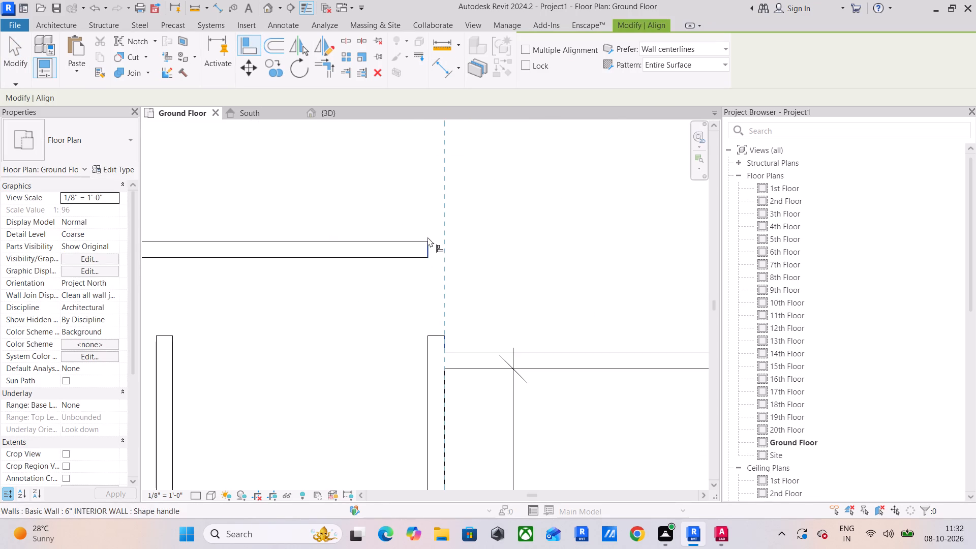
pyautogui.click(428, 239)
pyautogui.scroll(-6, 450, 259)
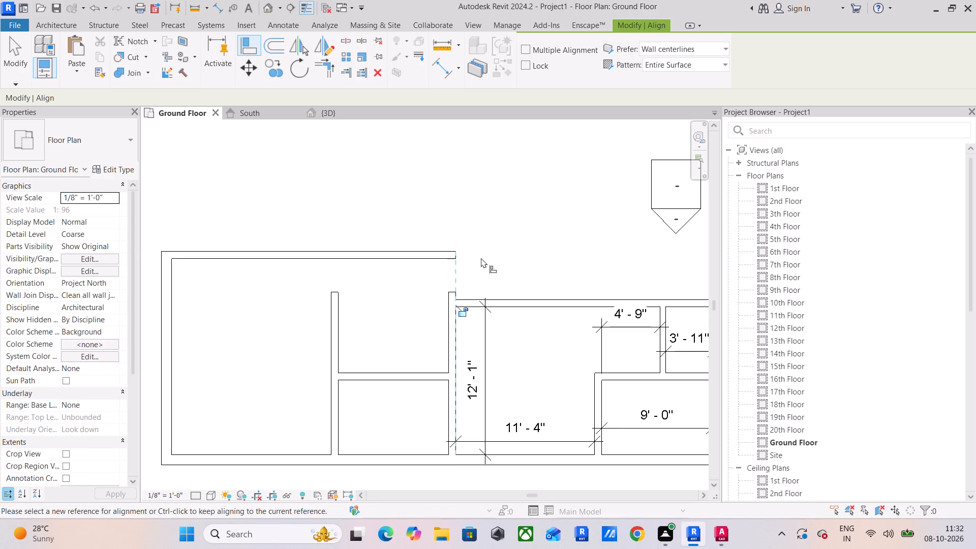
pyautogui.click(20, 54)
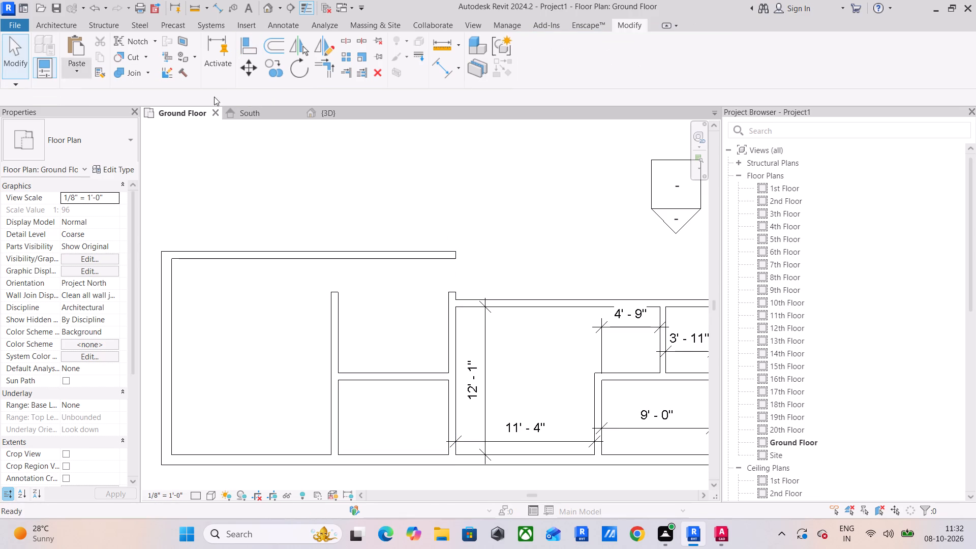
# Dimension the gap between the new horizontal wall's lower face and the top end of the vertical wall below it.
pyautogui.click(440, 68)
pyautogui.scroll(4, 473, 275)
pyautogui.click(438, 304)
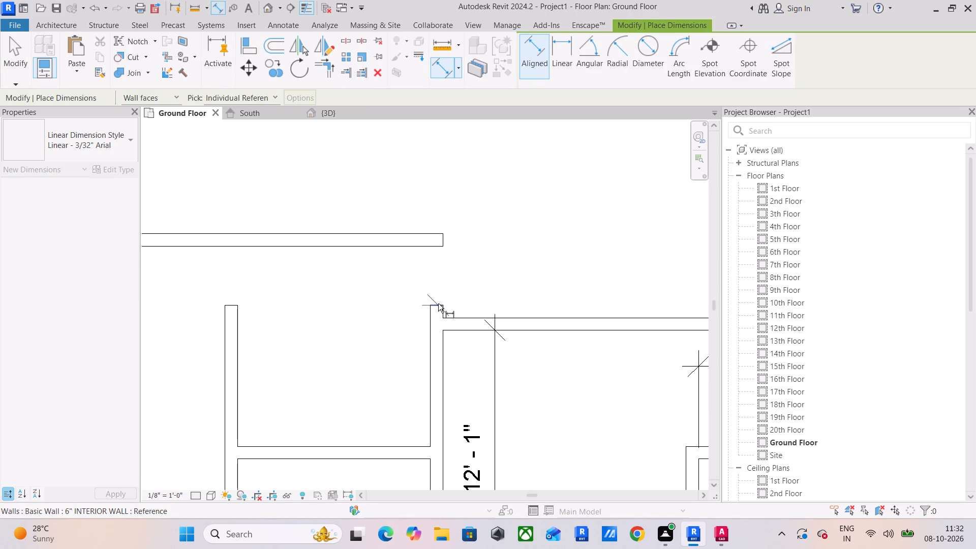
pyautogui.click(431, 247)
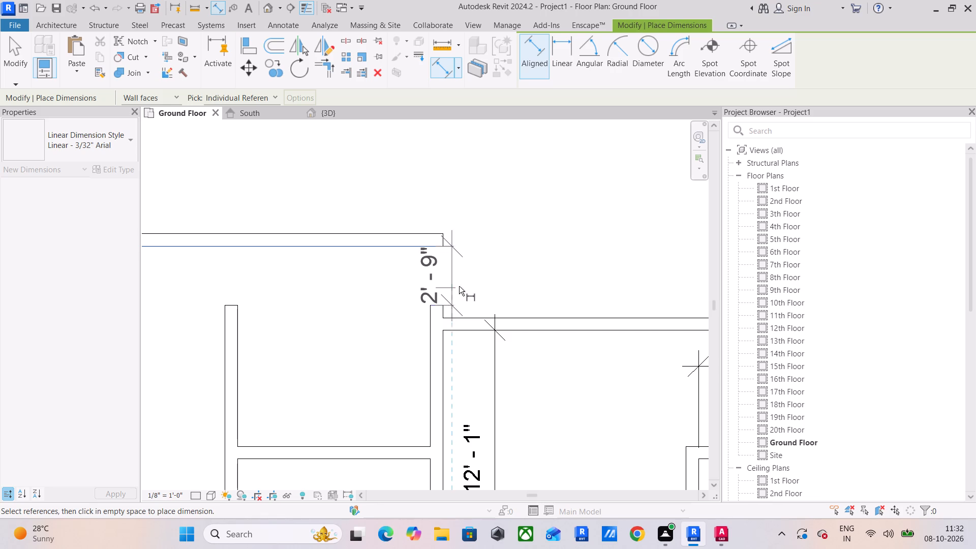
pyautogui.scroll(-2, 459, 286)
pyautogui.click(520, 273)
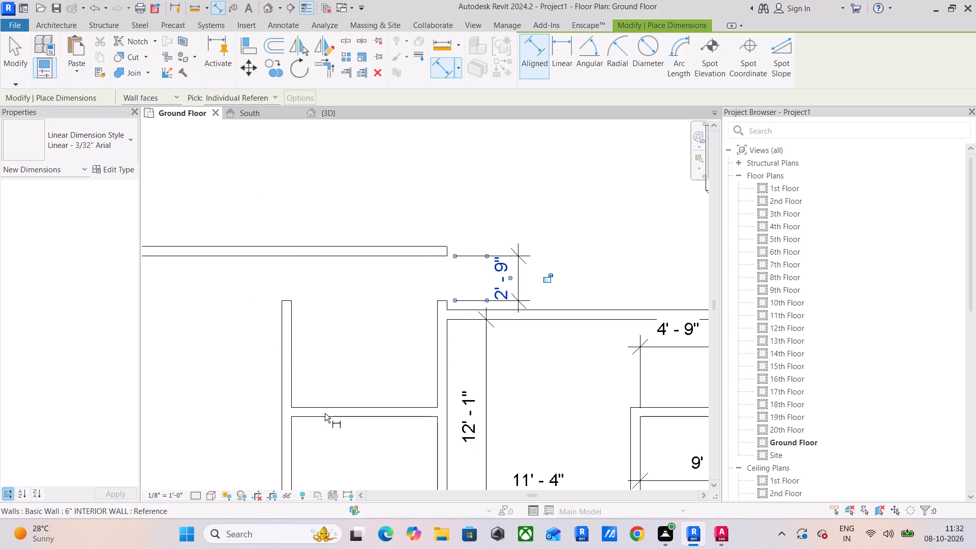
# Dimension from the upper face of the small room's cross wall to the top end of its left partition wall.
pyautogui.click(362, 403)
pyautogui.click(287, 299)
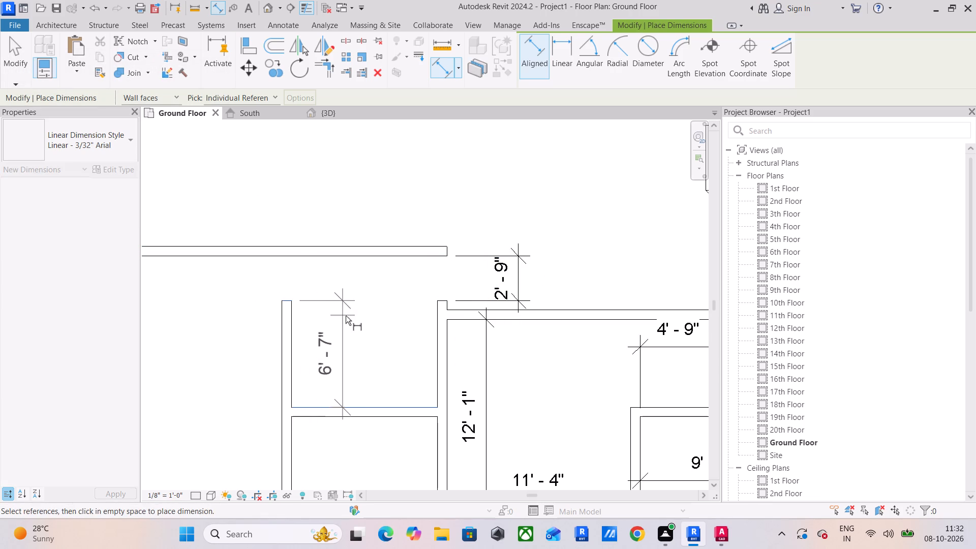
pyautogui.click(346, 316)
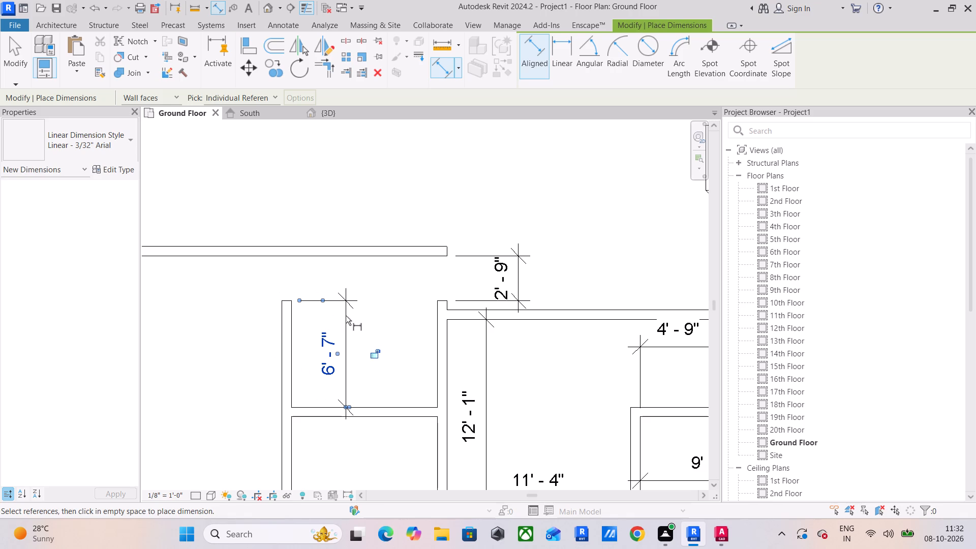
pyautogui.scroll(-1, 403, 357)
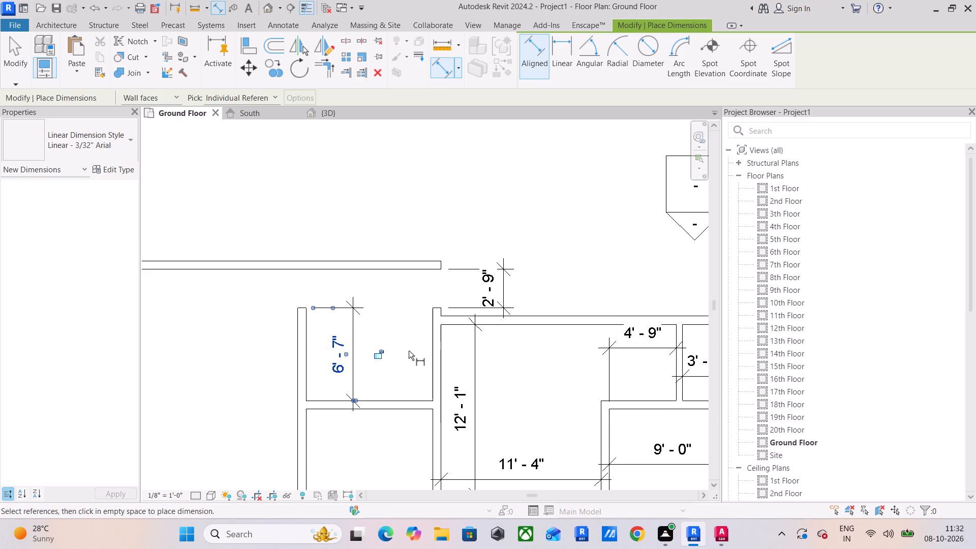
pyautogui.scroll(7, 440, 300)
pyautogui.scroll(-2, 442, 316)
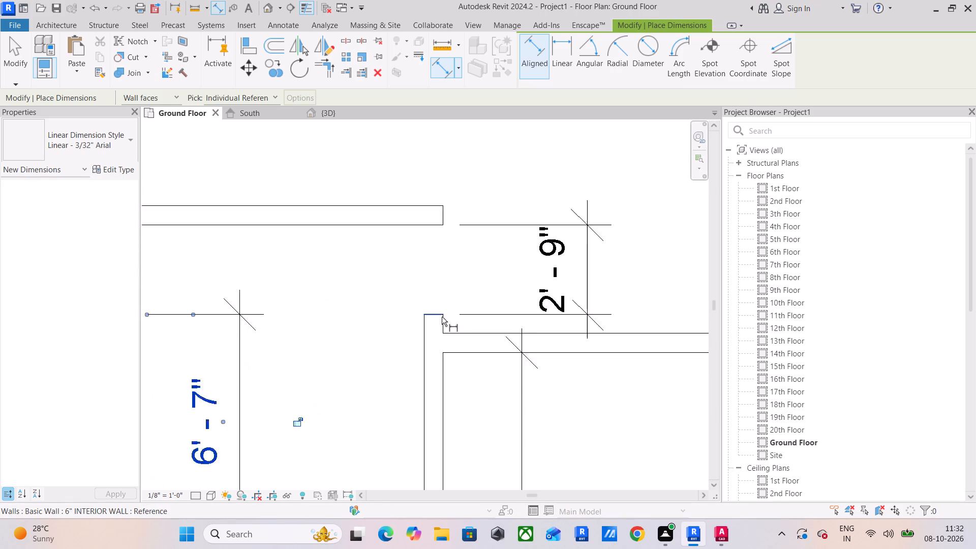
pyautogui.scroll(-6, 442, 317)
pyautogui.moveTo(529, 337); pyautogui.dragTo(346, 307, button='middle')
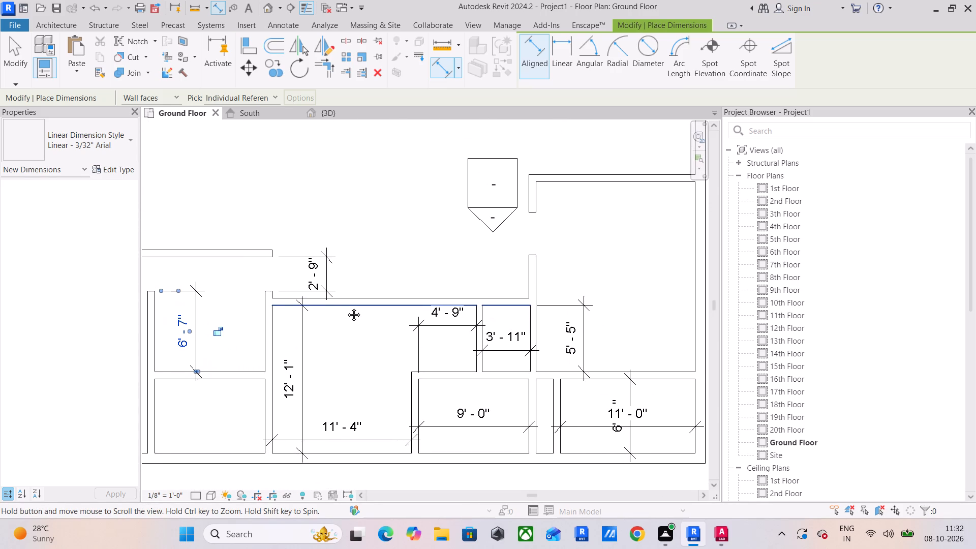
pyautogui.moveTo(346, 307); pyautogui.dragTo(356, 307, button='middle')
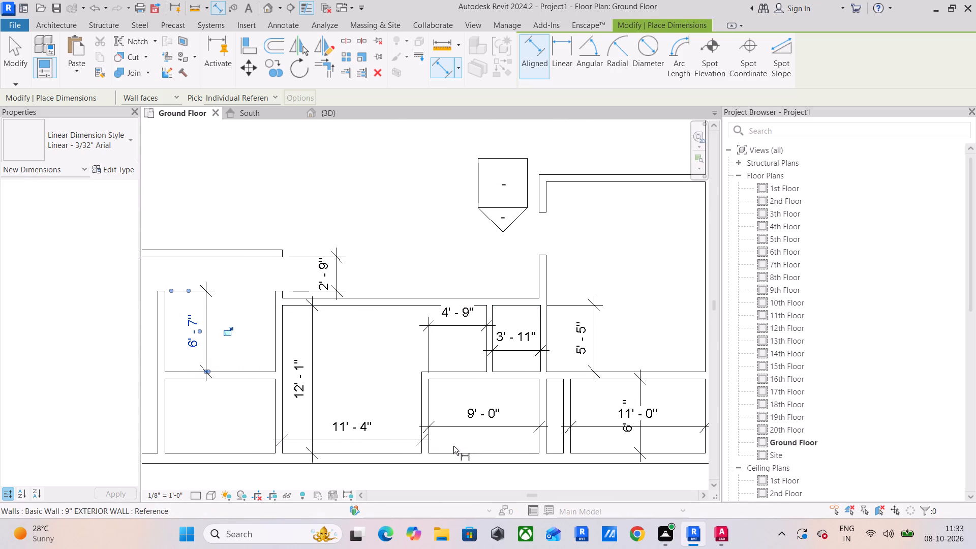
pyautogui.click(16, 45)
# Set the distance from the cross wall to the left partition wall's top end to 6'.
pyautogui.moveTo(220, 346); pyautogui.dragTo(295, 345, button='middle')
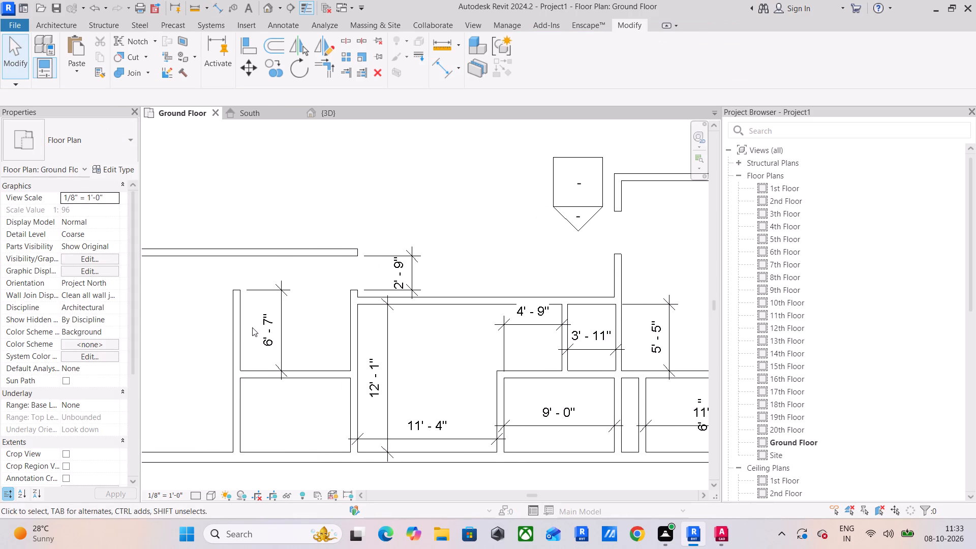
pyautogui.click(238, 323)
pyautogui.click(271, 327)
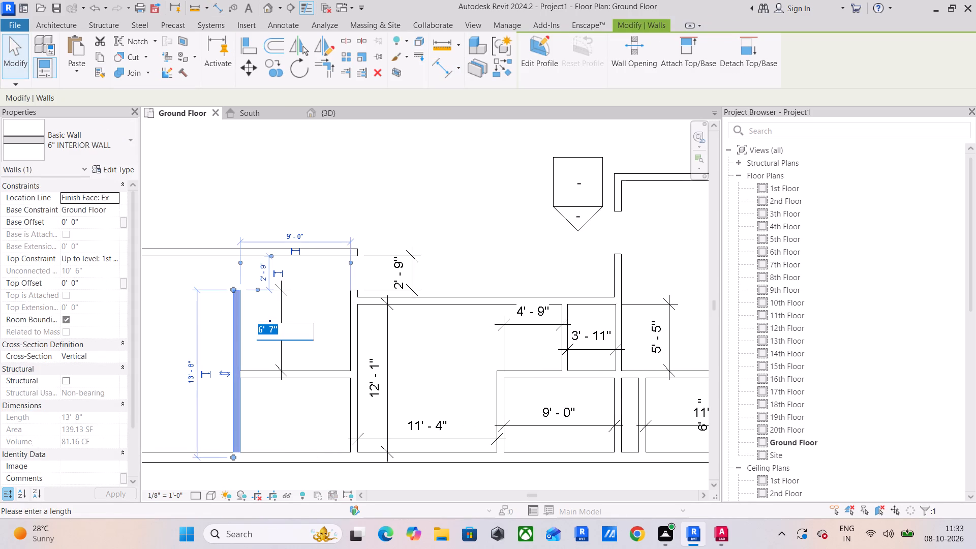
pyautogui.write("6'")
pyautogui.press('Return')
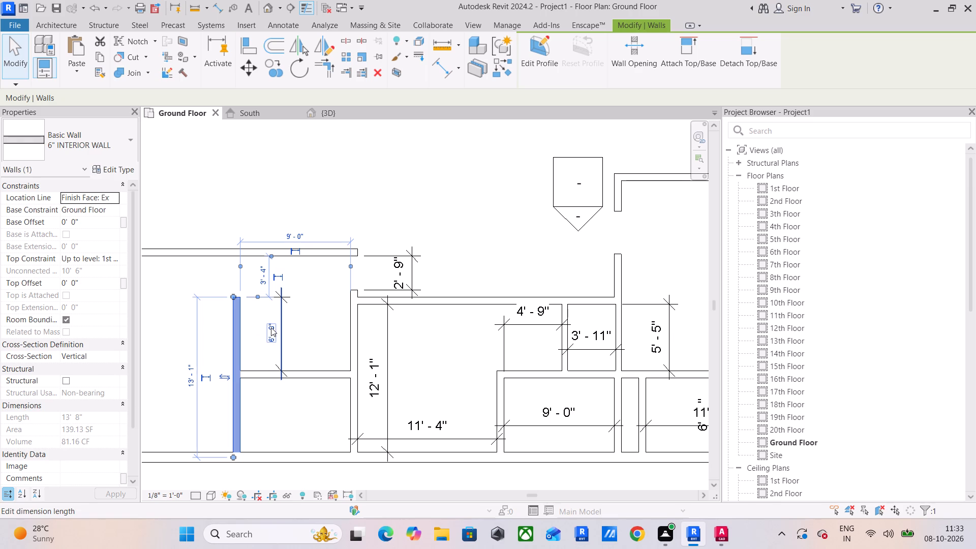
pyautogui.click(311, 321)
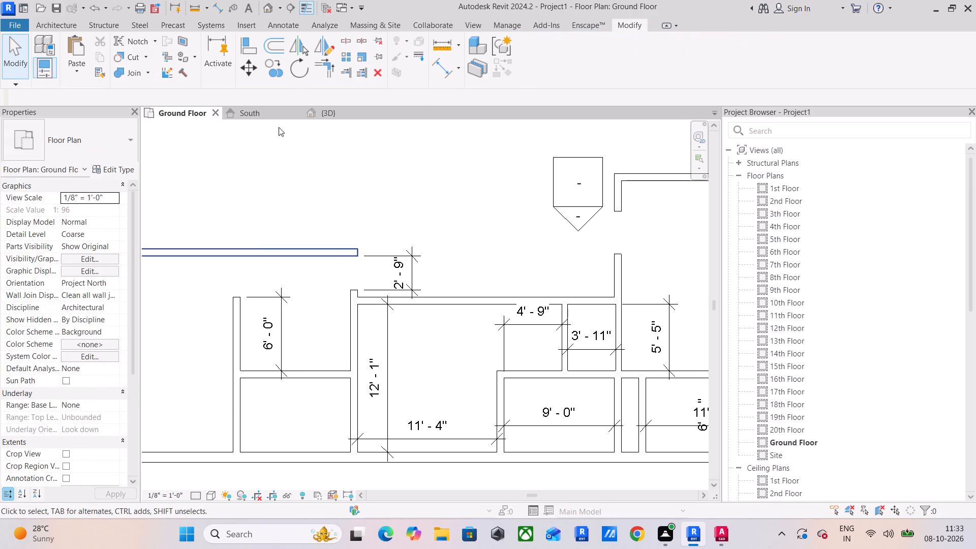
# Align the top end of the small room's right wall with the top end of its left partition wall.
pyautogui.click(247, 50)
pyautogui.click(237, 296)
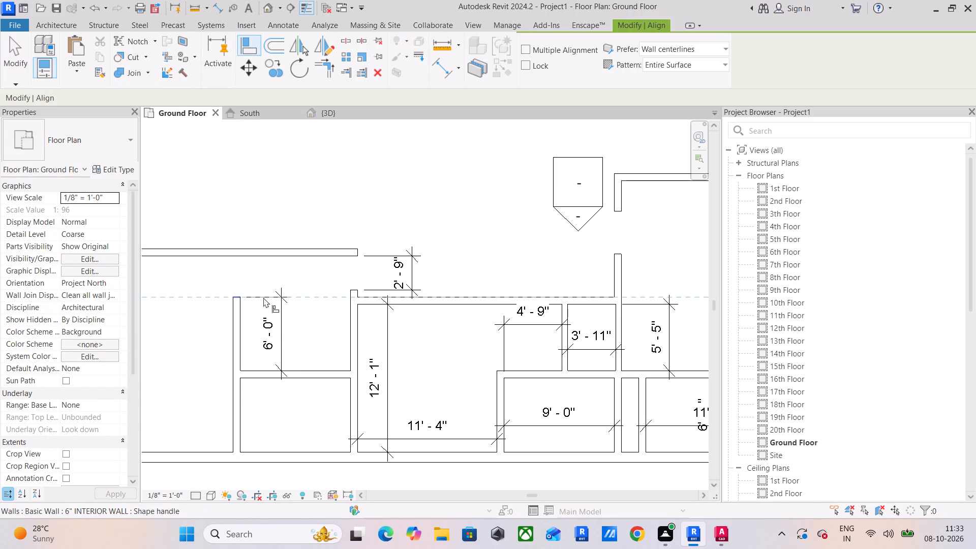
pyautogui.click(352, 290)
pyautogui.click(322, 327)
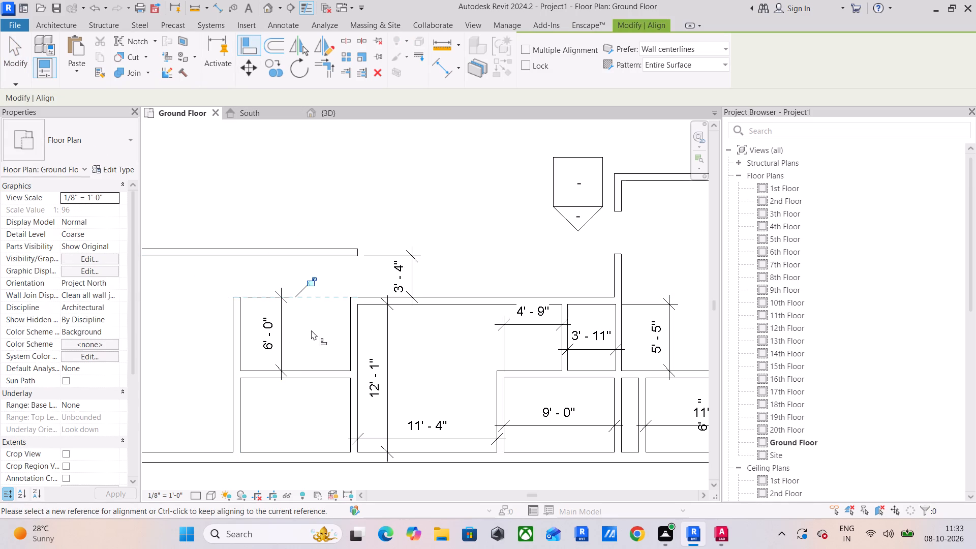
pyautogui.click(8, 66)
# Extend the small room's right wall upward past the adjoining horizontal wall, about 2'-5" below the upper wall, unjoining the elements.
pyautogui.scroll(-3, 248, 264)
pyautogui.moveTo(272, 276); pyautogui.dragTo(182, 284, button='middle')
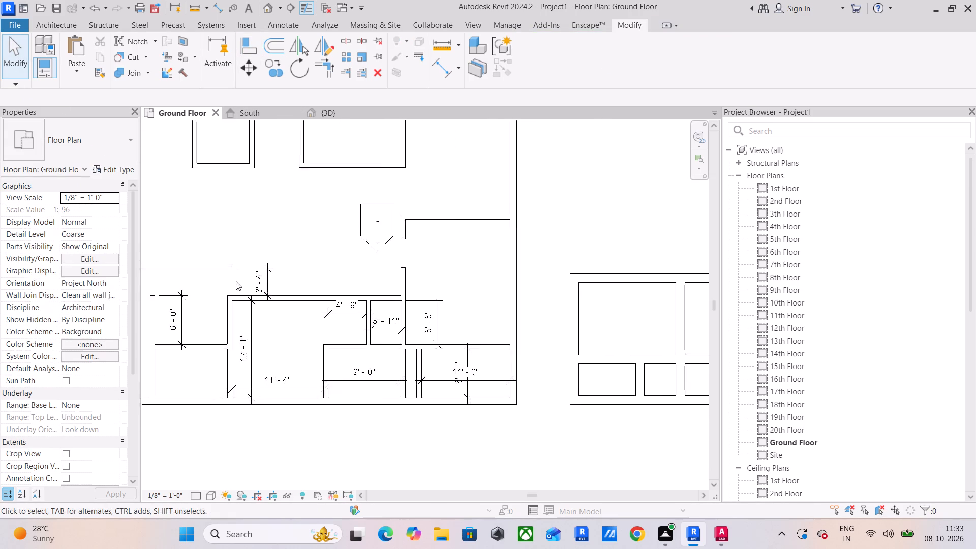
pyautogui.scroll(3, 241, 281)
pyautogui.moveTo(245, 281); pyautogui.dragTo(347, 281, button='middle')
pyautogui.scroll(3, 308, 296)
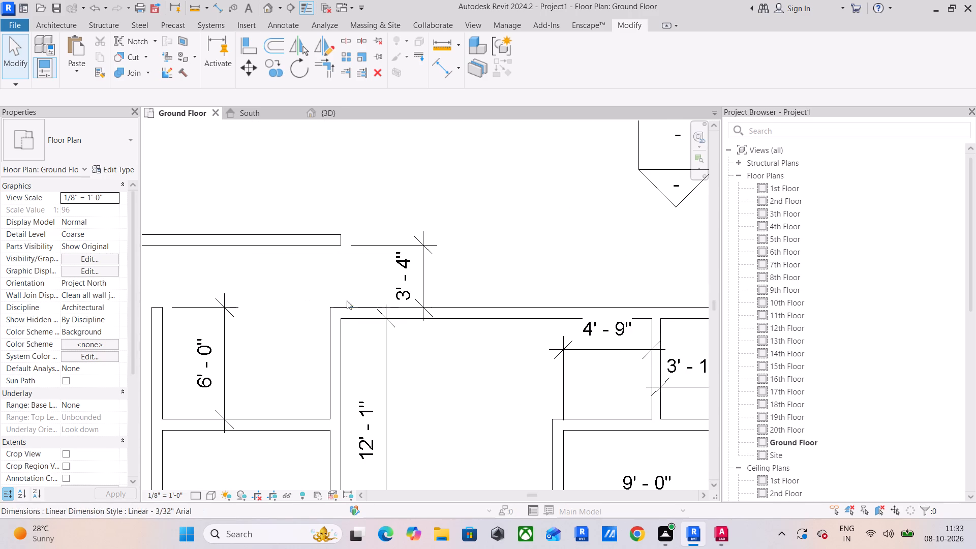
pyautogui.scroll(1, 332, 313)
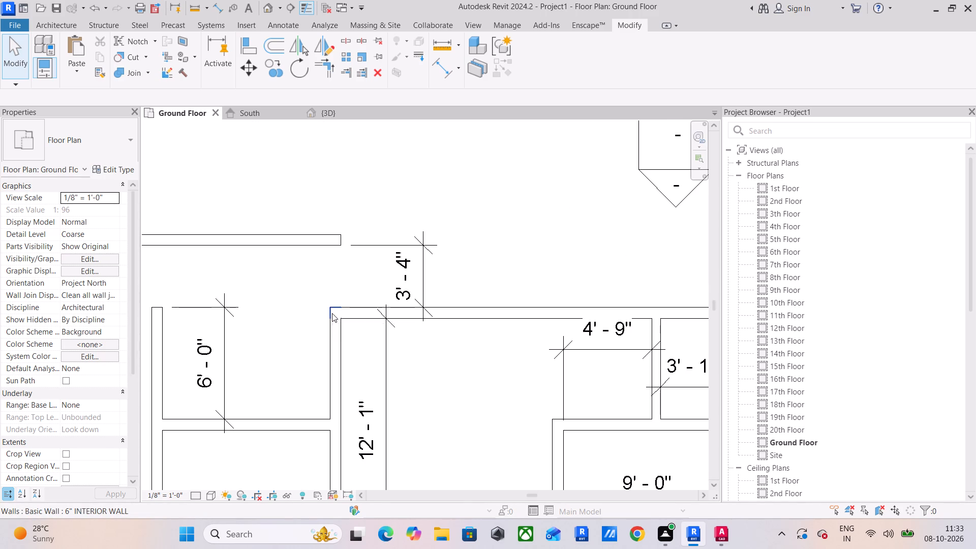
pyautogui.scroll(2, 332, 313)
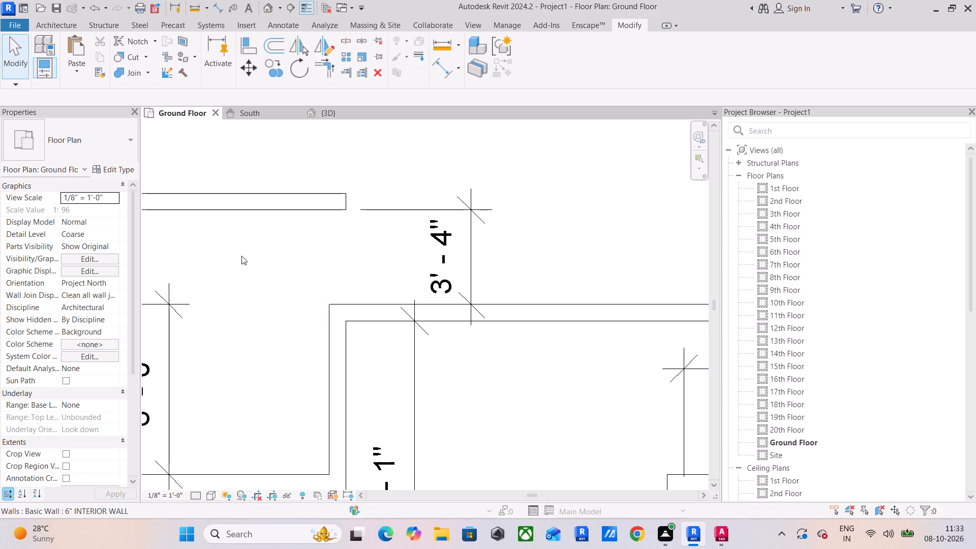
pyautogui.click(328, 346)
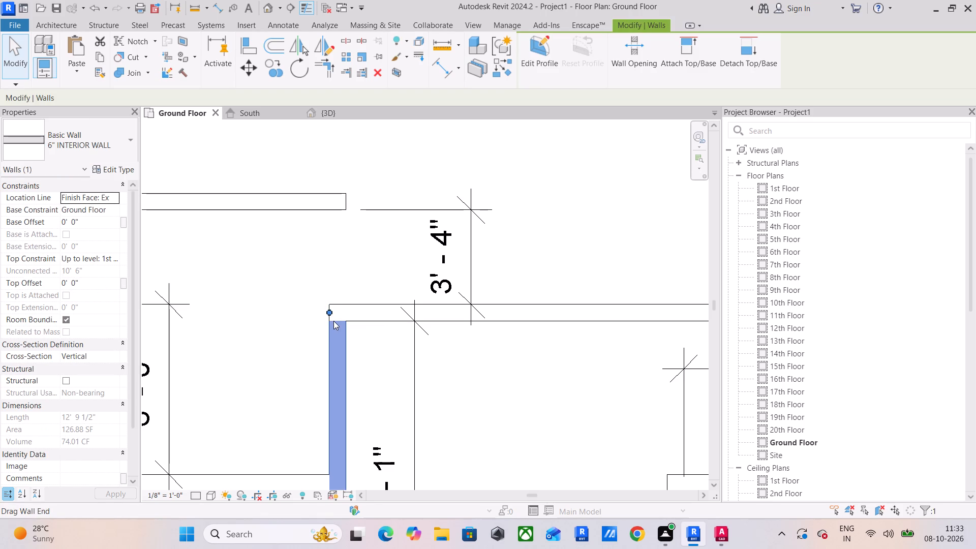
pyautogui.scroll(-2, 333, 321)
pyautogui.moveTo(331, 313); pyautogui.dragTo(330, 291)
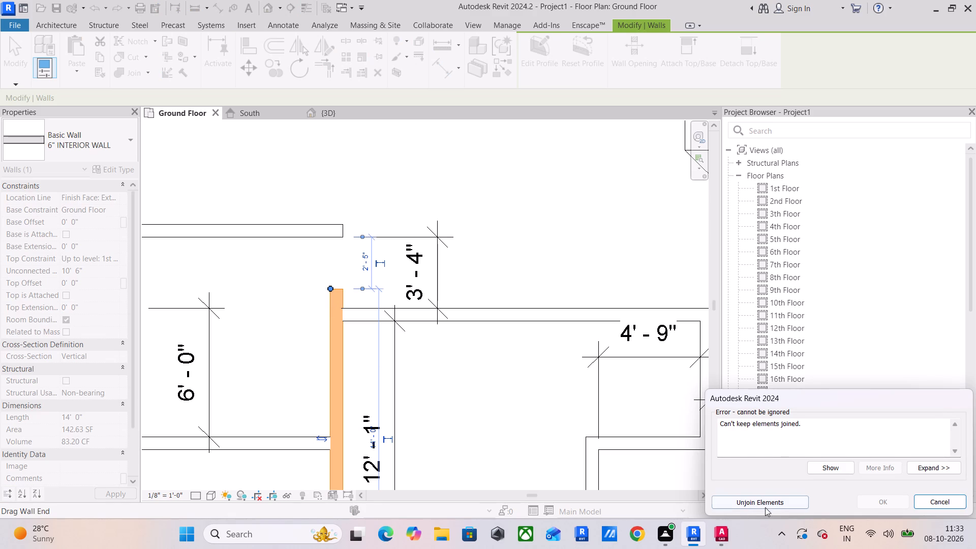
pyautogui.click(764, 503)
pyautogui.scroll(2, 346, 314)
pyautogui.click(276, 323)
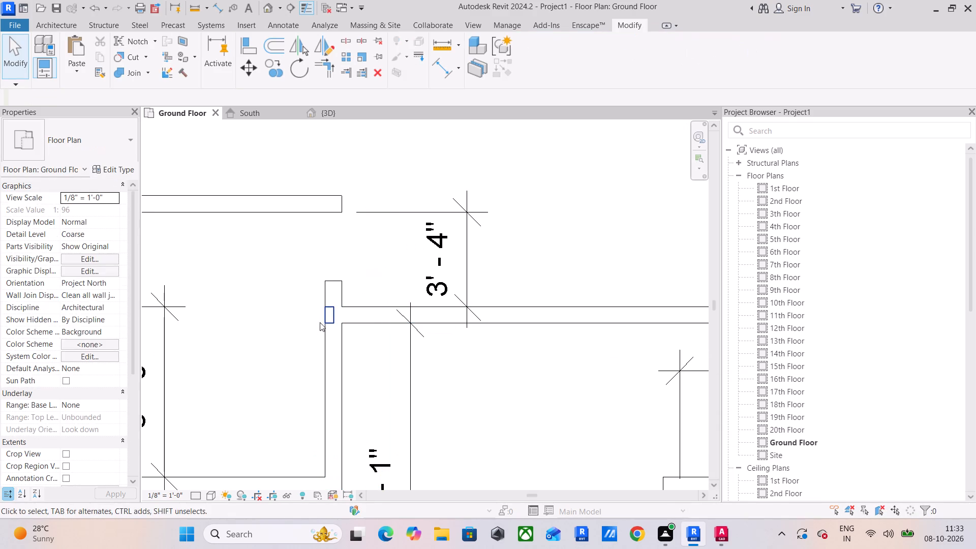
# Delete the tiny leftover wall piece at the junction of the extended wall and the horizontal wall.
pyautogui.click(323, 319)
pyautogui.press('Delete')
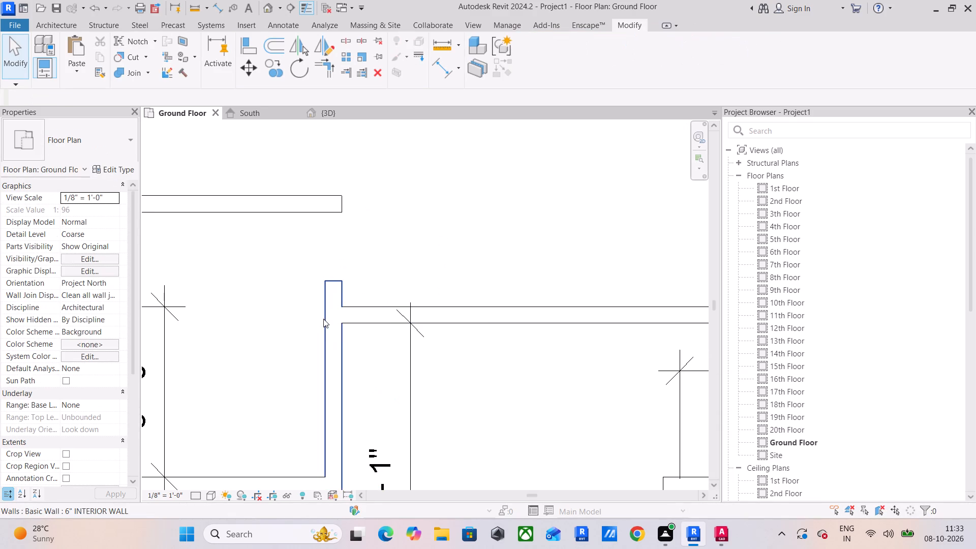
# Set the gap between the extended wall's top end and the upper horizontal wall to 3'.
pyautogui.click(338, 287)
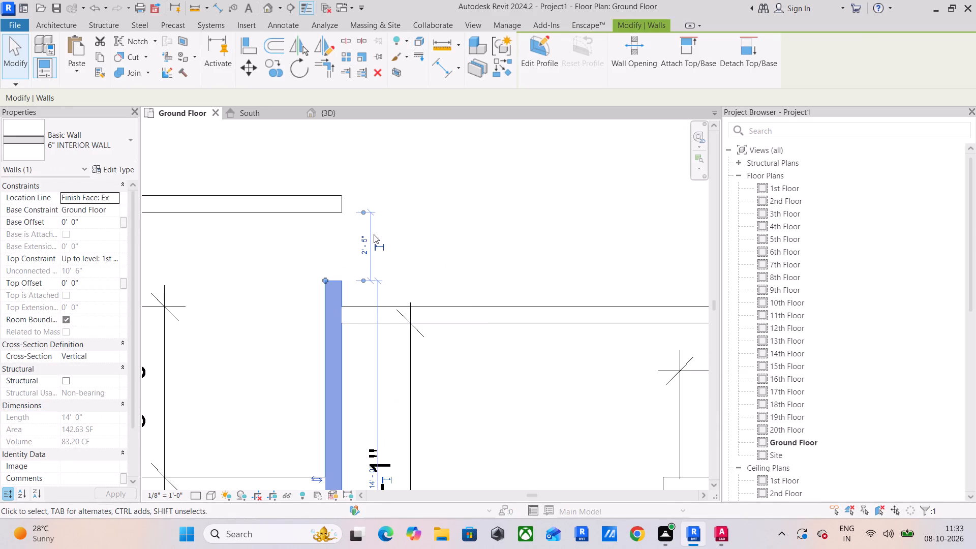
pyautogui.click(365, 241)
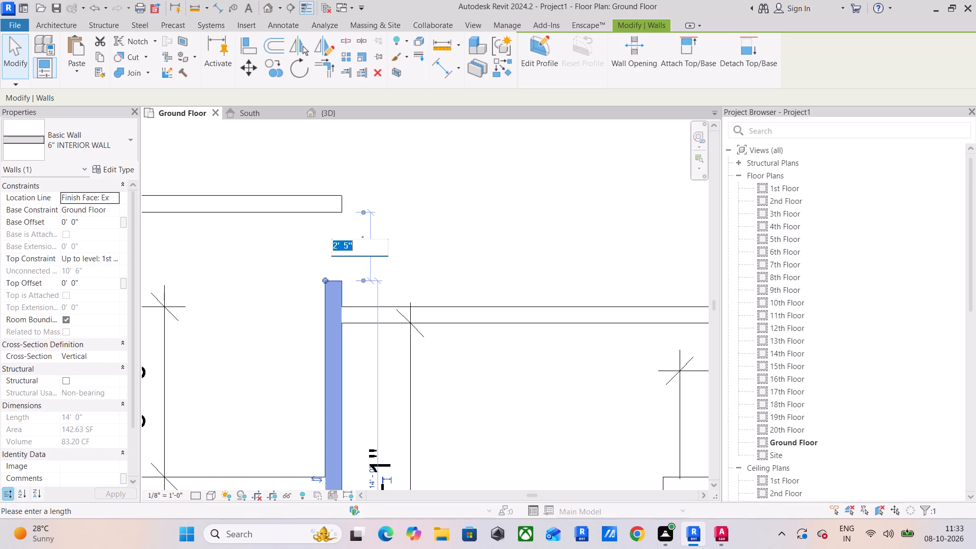
pyautogui.write("3'")
pyautogui.press('Return')
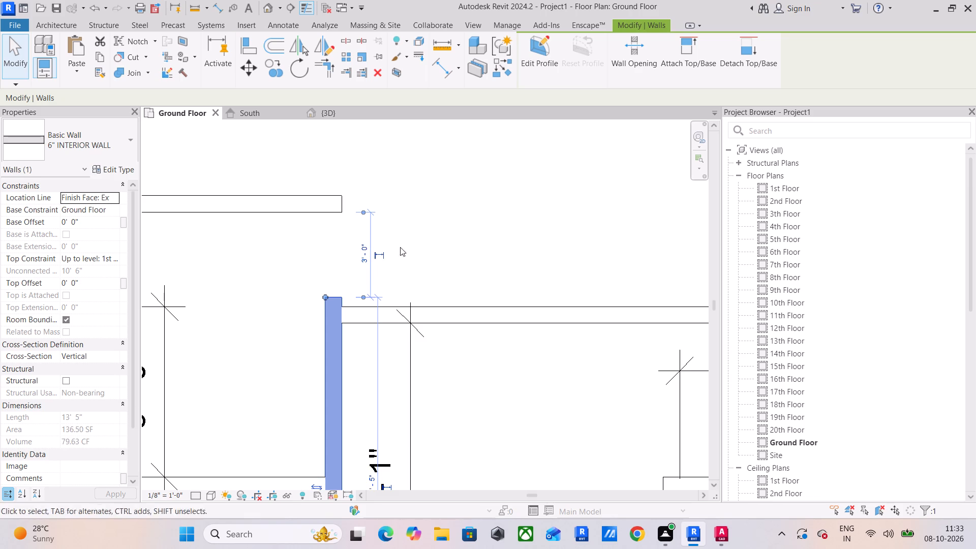
pyautogui.click(424, 245)
# Delete the 6'-0" dimension inside the small room.
pyautogui.scroll(-3, 426, 250)
pyautogui.moveTo(434, 273); pyautogui.dragTo(488, 264, button='middle')
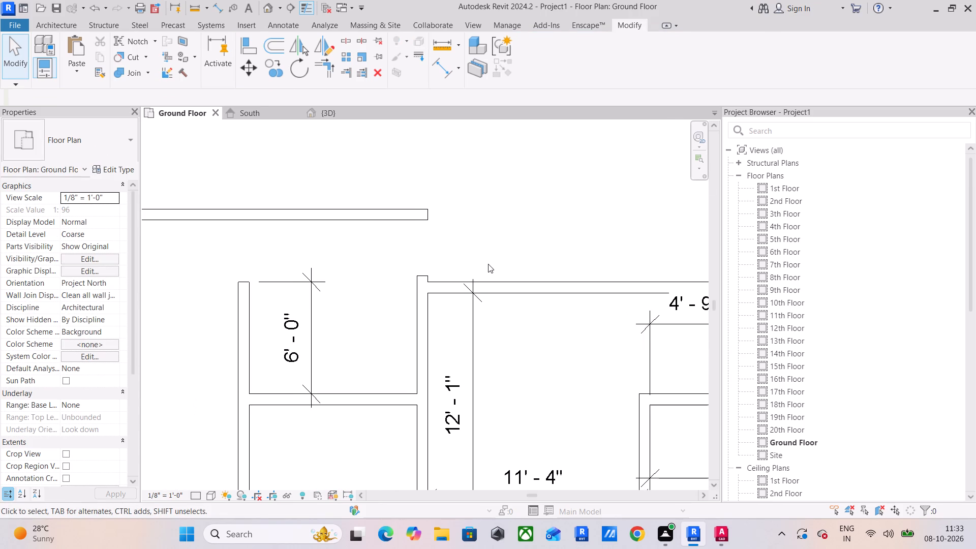
pyautogui.scroll(-2, 386, 308)
pyautogui.moveTo(386, 308); pyautogui.dragTo(449, 293, button='middle')
pyautogui.click(383, 304)
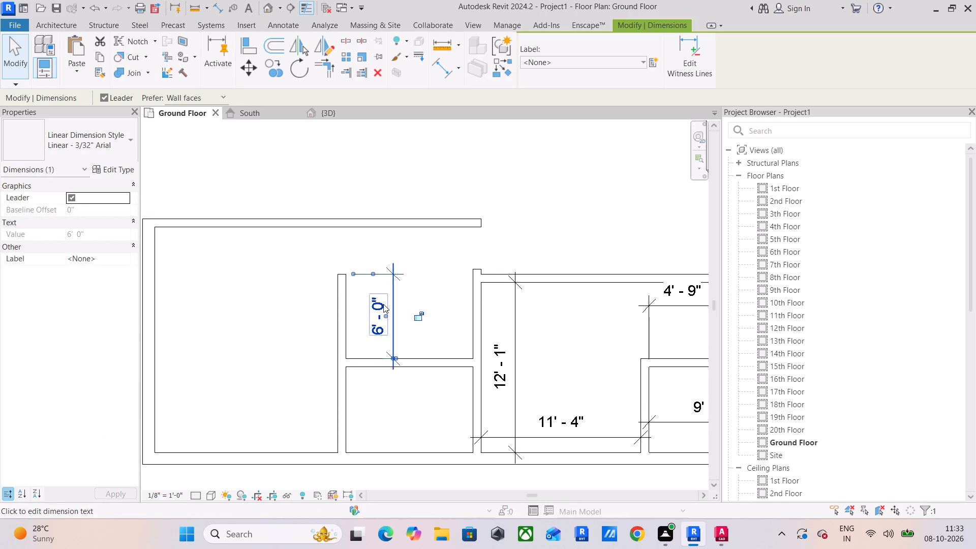
pyautogui.press('Delete')
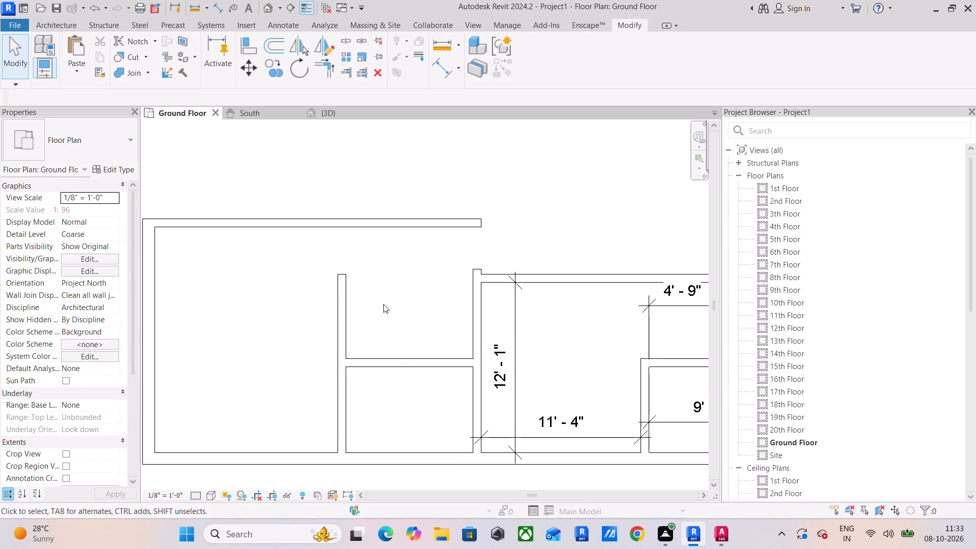
# Measure the gap between the lower block's upper horizontal wall and the lower face of the upper block's short bottom wall.
pyautogui.scroll(-3, 386, 304)
pyautogui.moveTo(388, 304); pyautogui.dragTo(426, 371, button='middle')
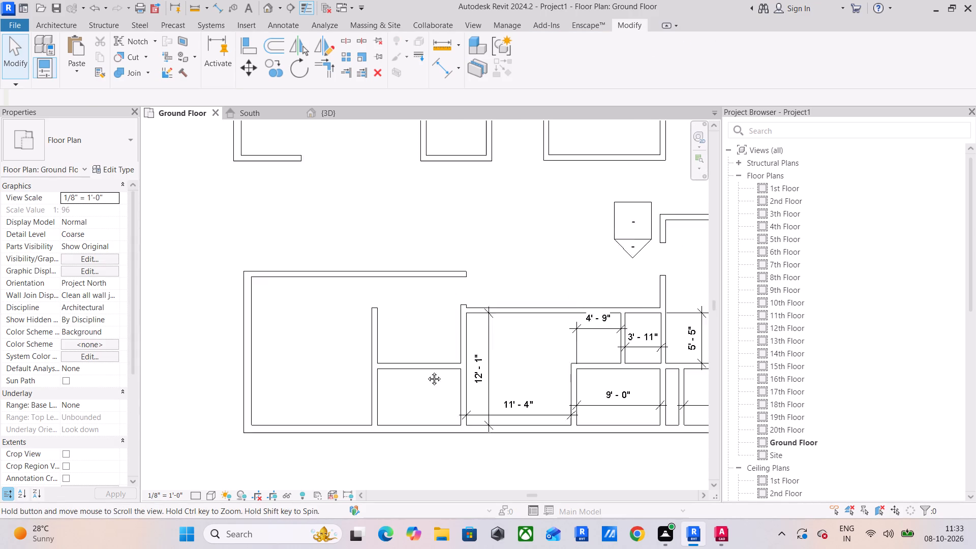
pyautogui.moveTo(426, 371); pyautogui.dragTo(433, 388, button='middle')
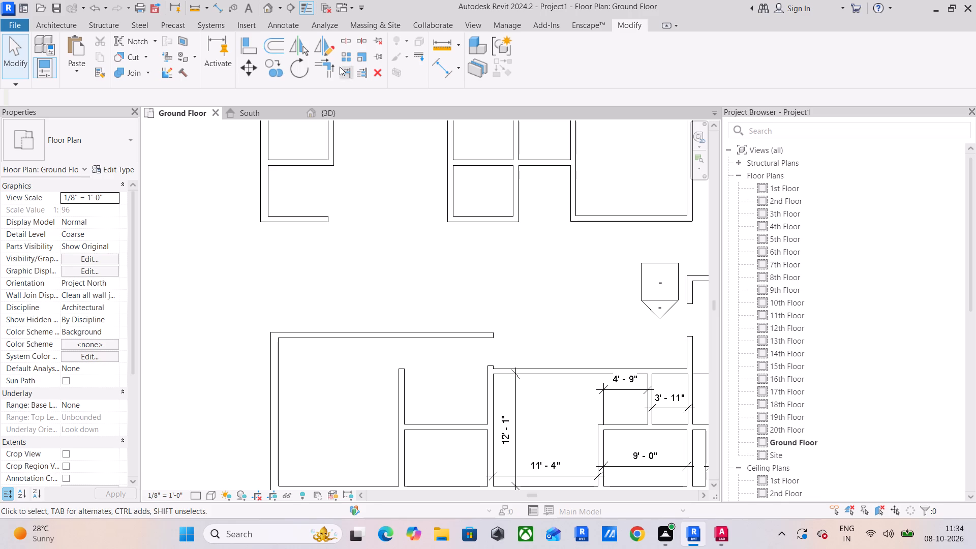
pyautogui.click(438, 75)
pyautogui.click(288, 328)
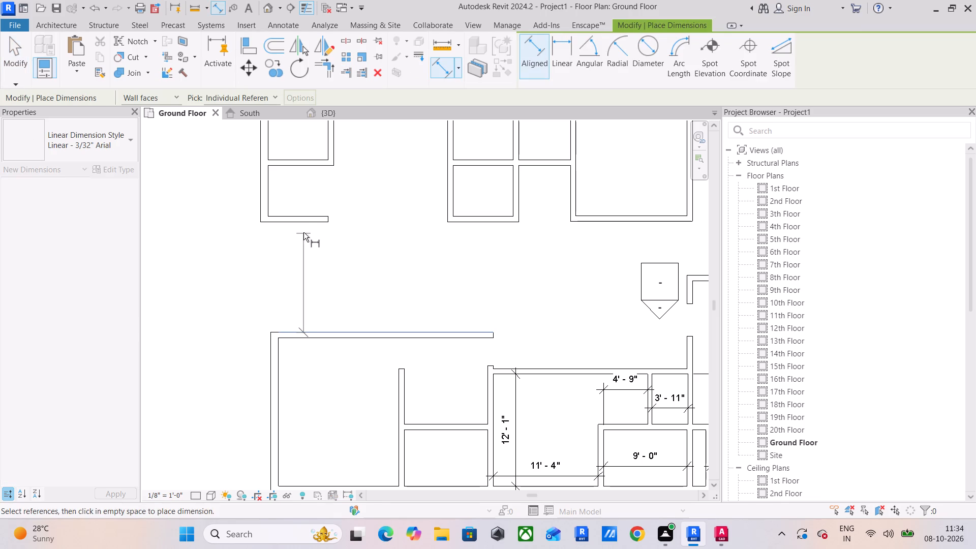
pyautogui.click(302, 221)
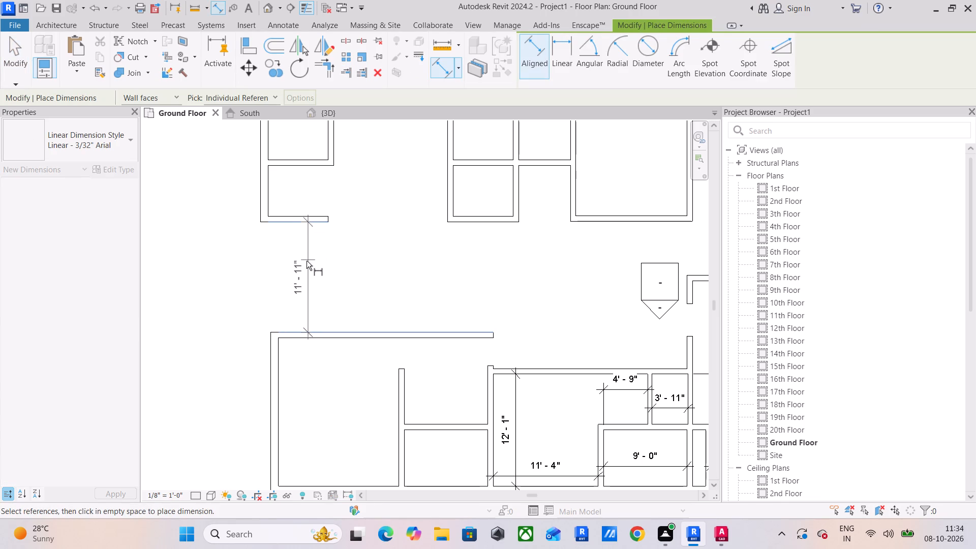
pyautogui.press('Escape')
pyautogui.press('Escape')
pyautogui.press('Escape')
pyautogui.press('Escape')
# Examine the 9" exterior wall connecting the upper and lower room blocks in the neighbouring plan below.
pyautogui.scroll(-2, 307, 262)
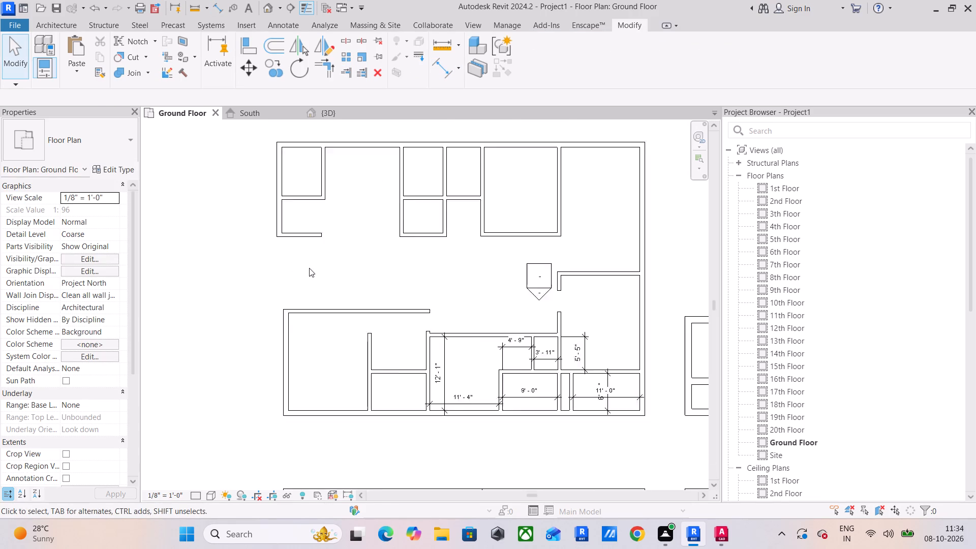
pyautogui.scroll(-4, 309, 268)
pyautogui.moveTo(317, 293); pyautogui.dragTo(323, 155, button='middle')
pyautogui.scroll(4, 319, 367)
pyautogui.click(298, 348)
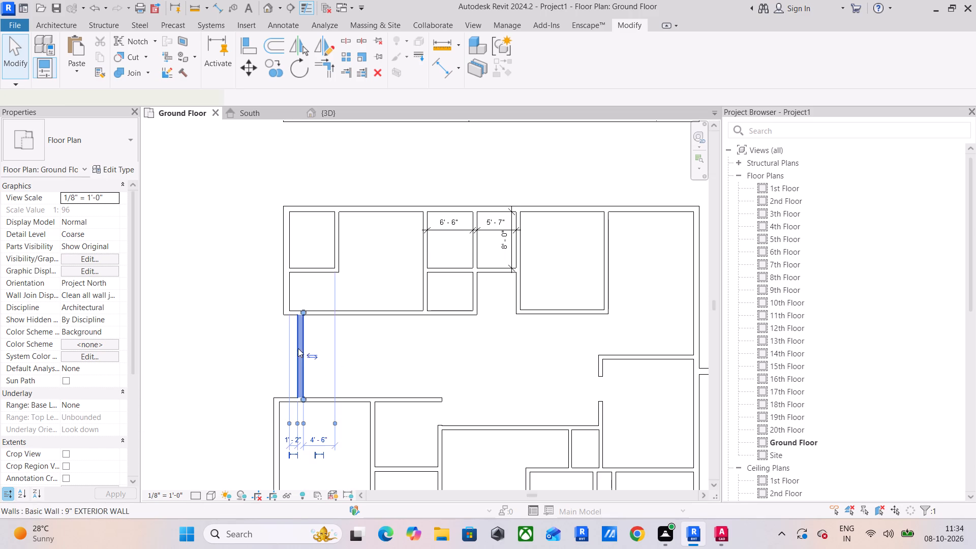
pyautogui.scroll(4, 295, 313)
pyautogui.moveTo(309, 358); pyautogui.dragTo(350, 228, button='middle')
pyautogui.scroll(3, 325, 306)
pyautogui.scroll(-1, 318, 315)
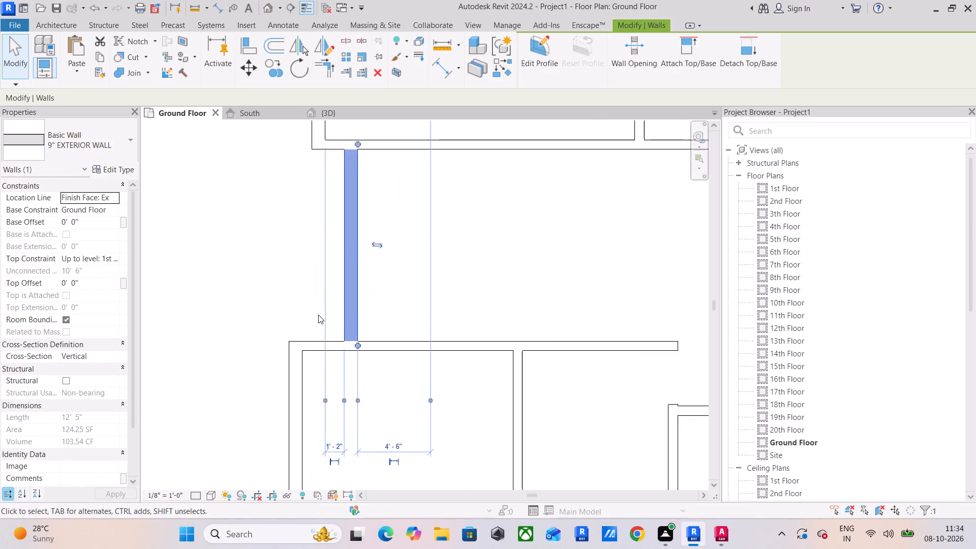
pyautogui.scroll(-1, 318, 315)
pyautogui.click(297, 302)
# Split the 6" interior walls at both ends of the connecting exterior wall, near its inner face.
pyautogui.click(327, 340)
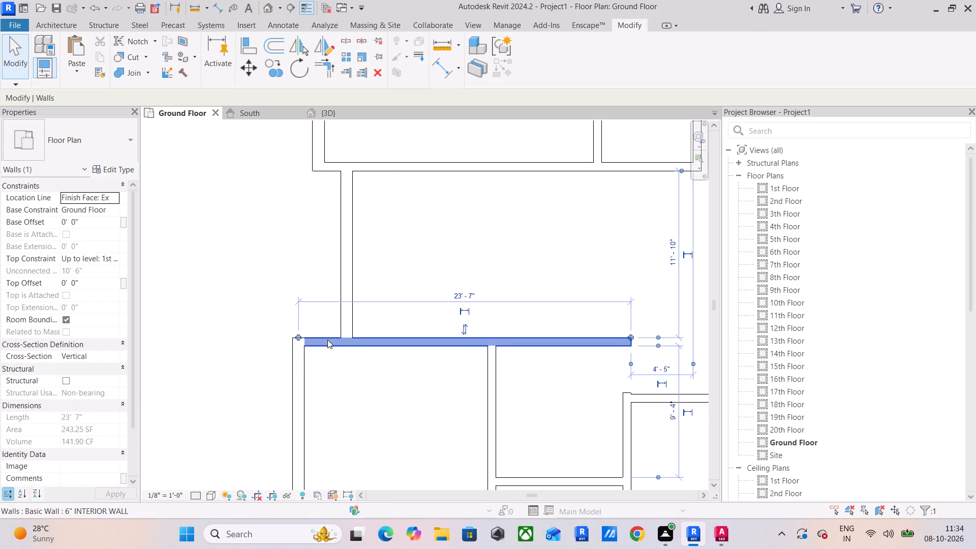
pyautogui.scroll(3, 346, 347)
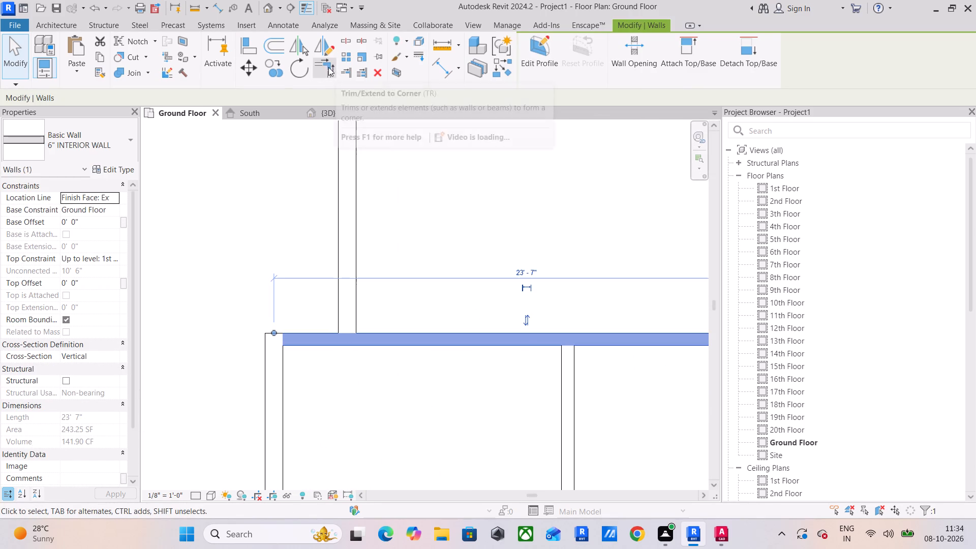
pyautogui.click(348, 44)
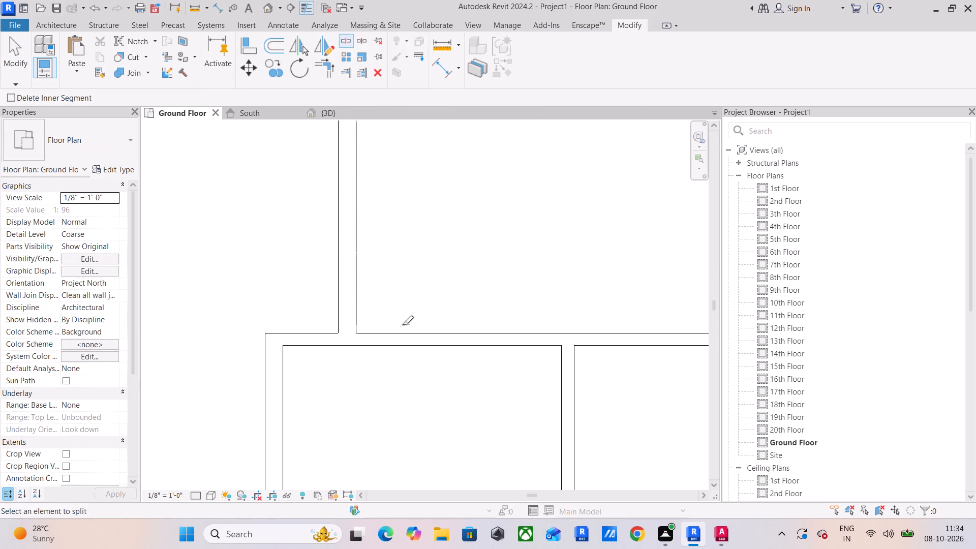
pyautogui.scroll(5, 354, 339)
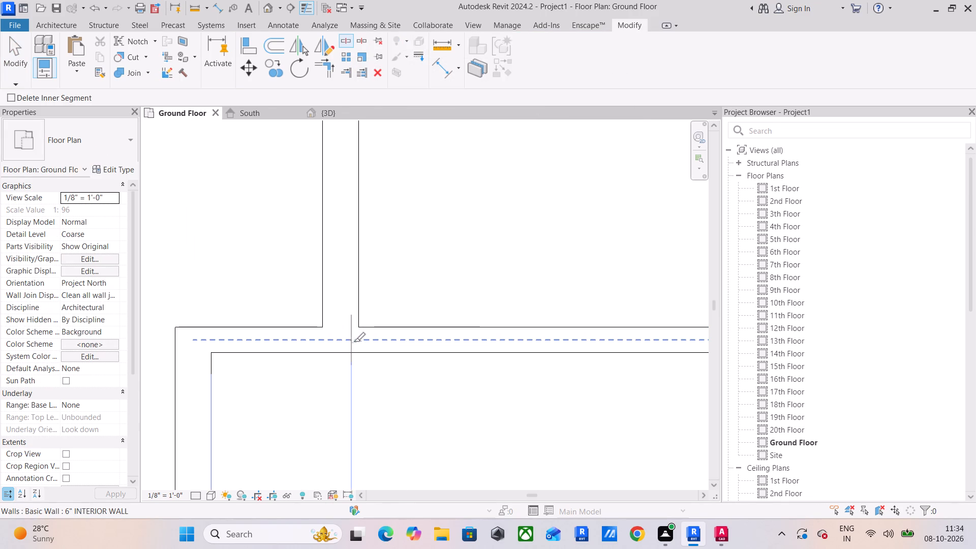
pyautogui.scroll(5, 356, 341)
pyautogui.click(361, 338)
pyautogui.scroll(-5, 351, 336)
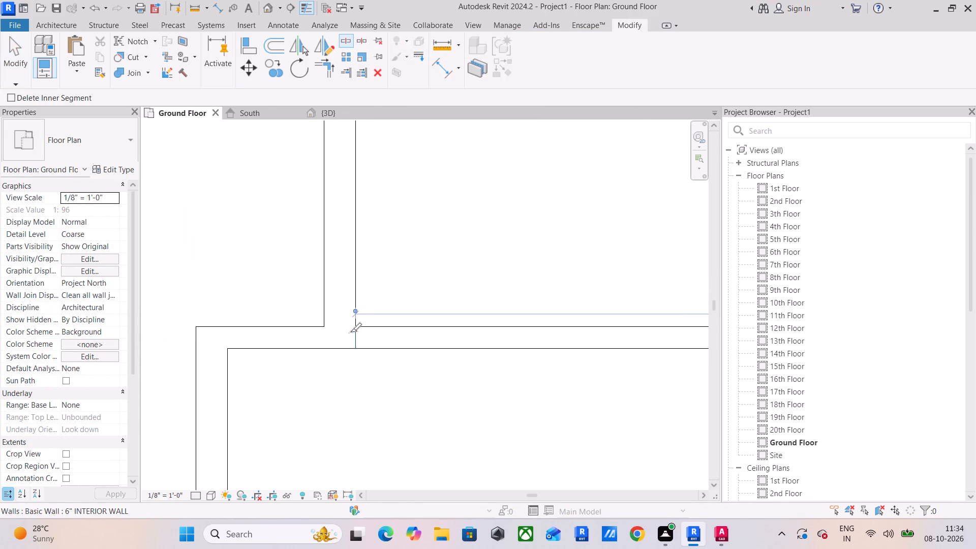
pyautogui.scroll(-6, 350, 332)
pyautogui.moveTo(354, 303); pyautogui.dragTo(371, 478, button='middle')
pyautogui.scroll(9, 368, 264)
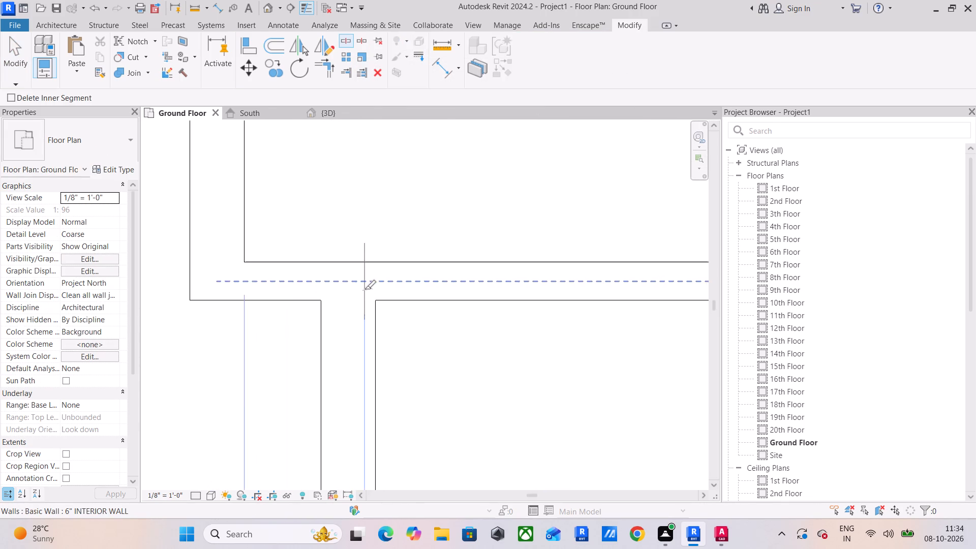
pyautogui.click(377, 283)
pyautogui.scroll(-11, 365, 288)
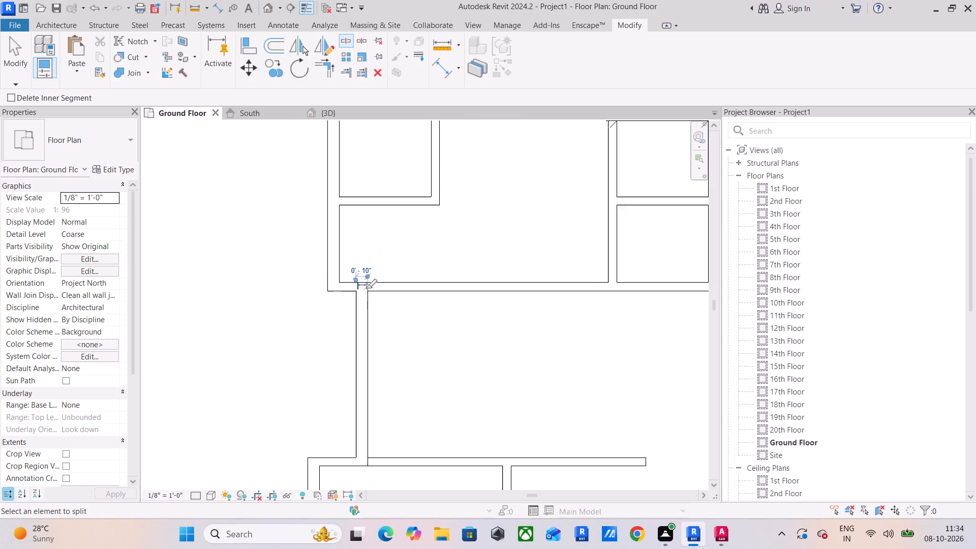
pyautogui.click(20, 47)
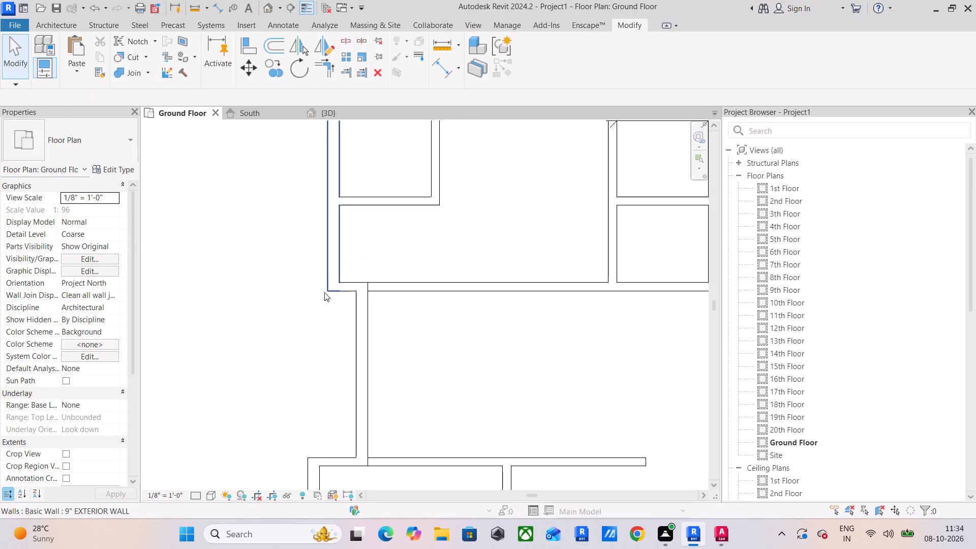
# Change the two short split wall pieces between the outer corners and the connecting wall to 9" EXTERIOR WALL.
pyautogui.click(345, 288)
pyautogui.click(55, 121)
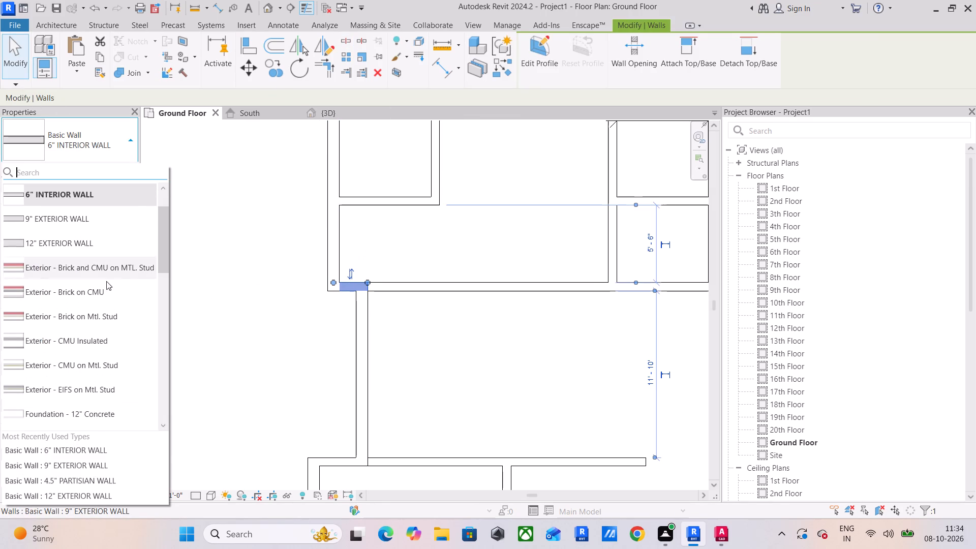
pyautogui.click(74, 227)
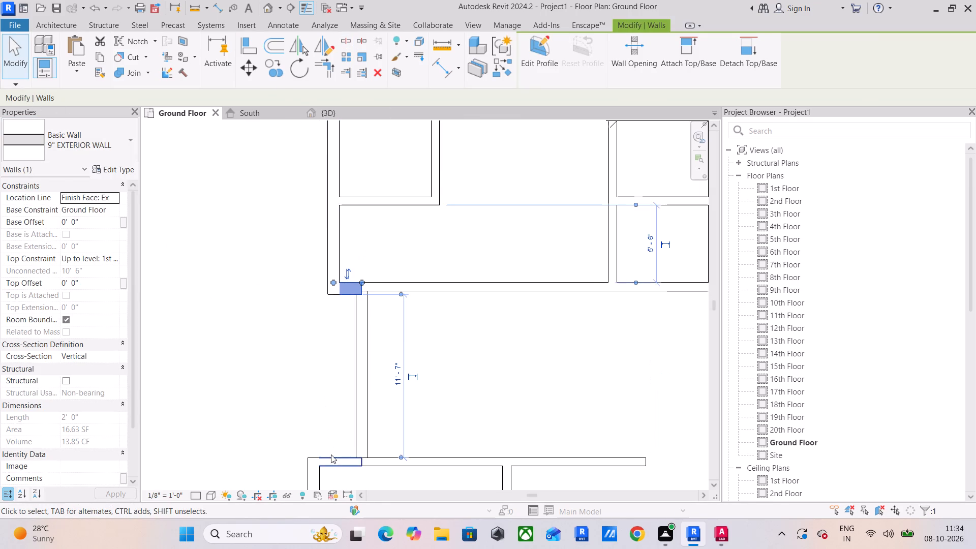
pyautogui.click(331, 456)
pyautogui.click(80, 138)
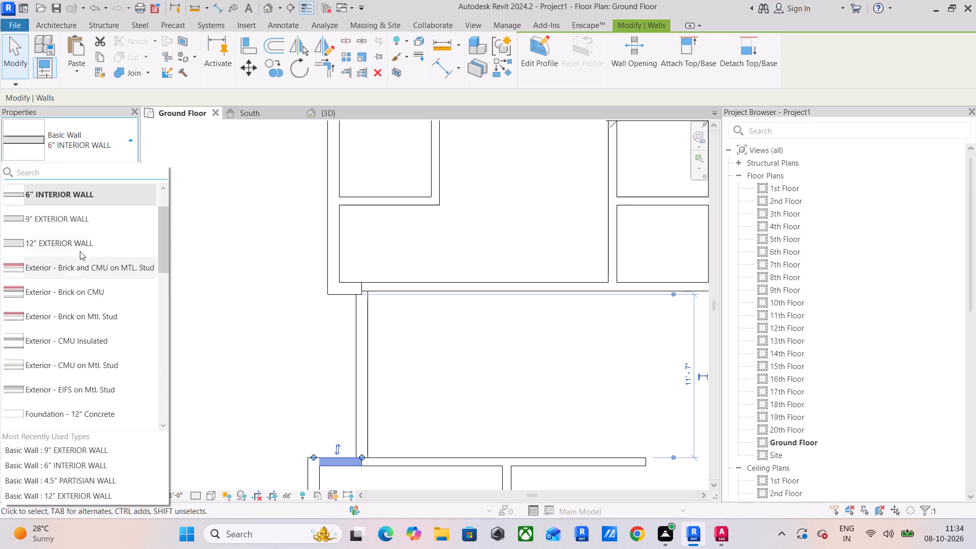
pyautogui.click(84, 225)
pyautogui.click(283, 362)
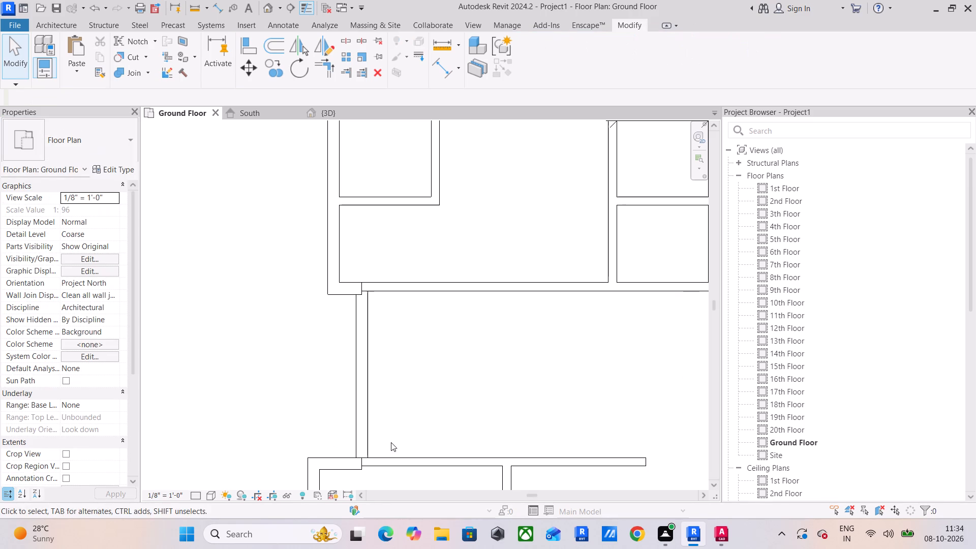
# Align the short 9" exterior wall at the lower block's corner with the inner face of the adjoining 6" interior wall.
pyautogui.moveTo(391, 442); pyautogui.dragTo(389, 306, button='middle')
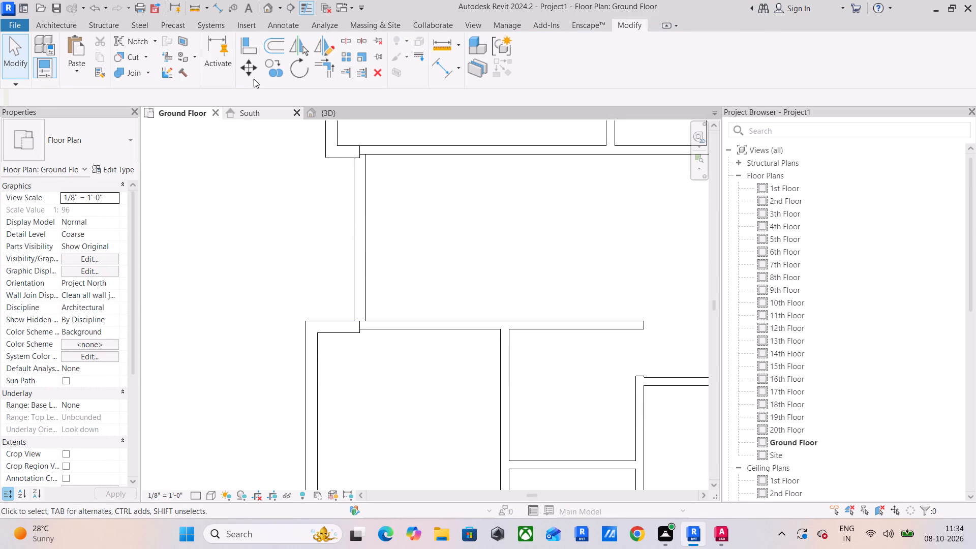
pyautogui.click(244, 38)
pyautogui.scroll(4, 371, 337)
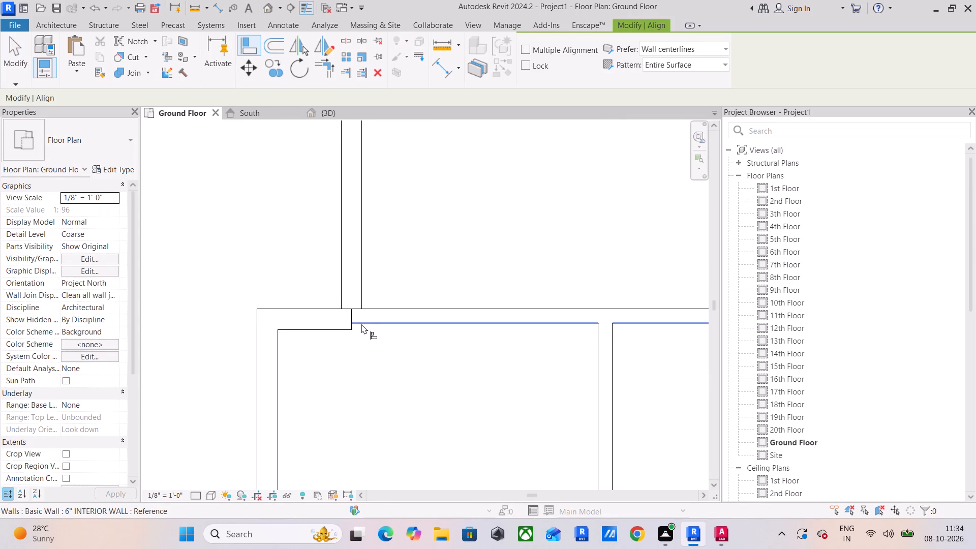
pyautogui.click(363, 322)
pyautogui.click(313, 326)
pyautogui.moveTo(397, 293); pyautogui.dragTo(394, 322, button='middle')
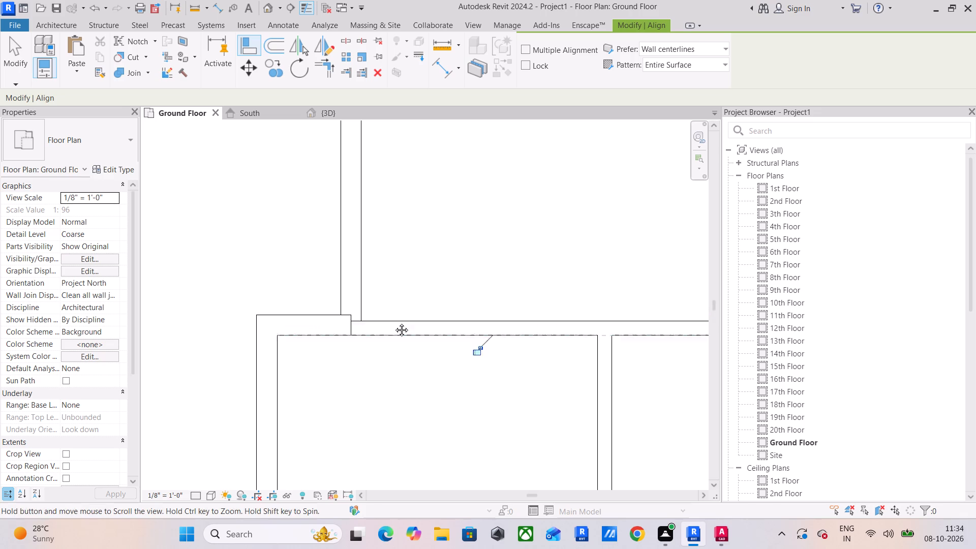
pyautogui.moveTo(394, 322); pyautogui.dragTo(387, 353, button='middle')
pyautogui.moveTo(327, 192); pyautogui.dragTo(337, 393, button='middle')
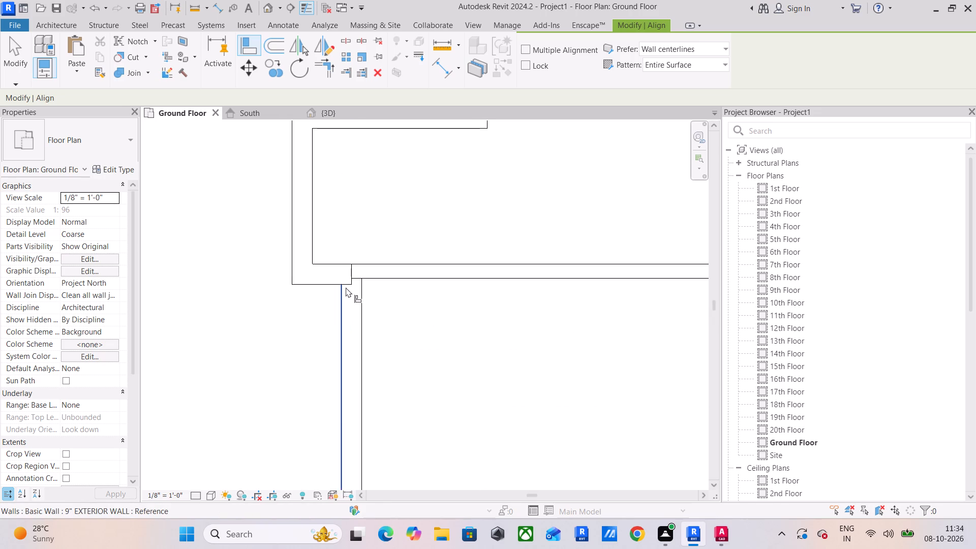
pyautogui.click(15, 57)
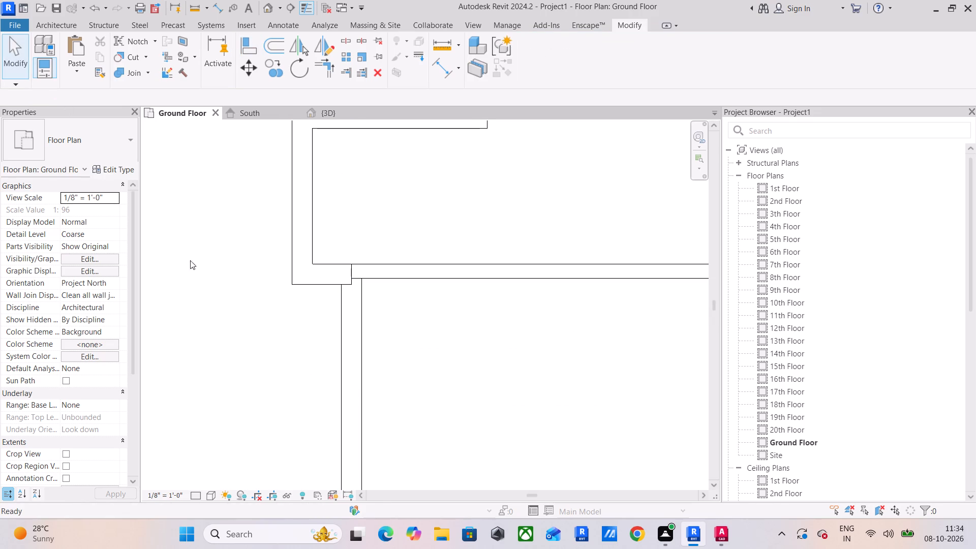
# Pull the ends of the upper and lower blocks' 6" interior walls back to the connecting exterior wall's inner face.
pyautogui.scroll(3, 312, 330)
pyautogui.click(416, 245)
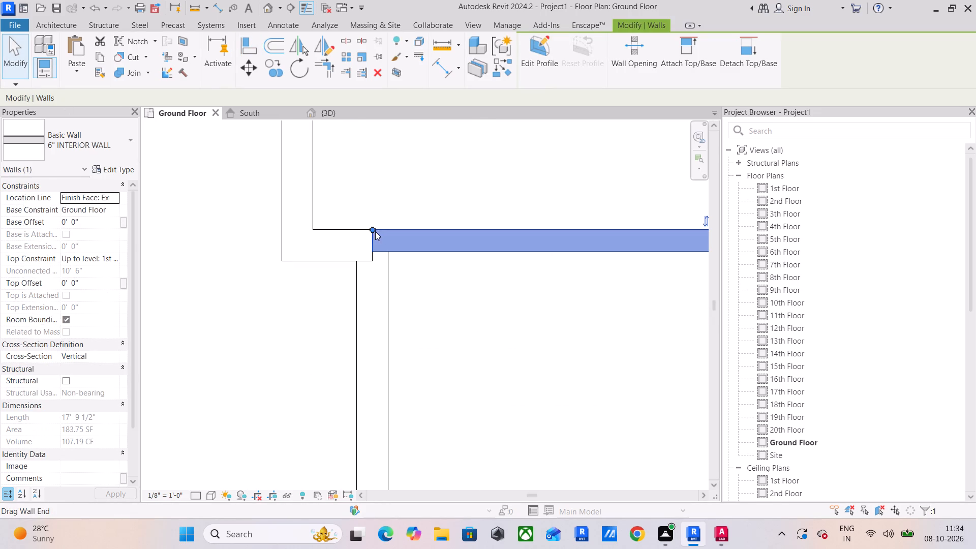
pyautogui.moveTo(374, 228); pyautogui.dragTo(390, 232)
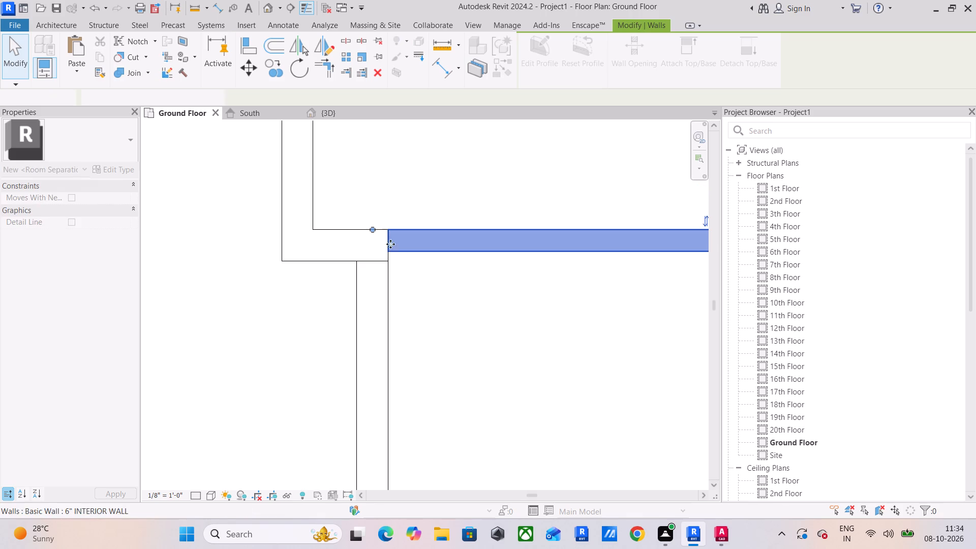
pyautogui.click(424, 292)
pyautogui.scroll(-7, 429, 315)
pyautogui.moveTo(430, 324); pyautogui.dragTo(427, 176, button='middle')
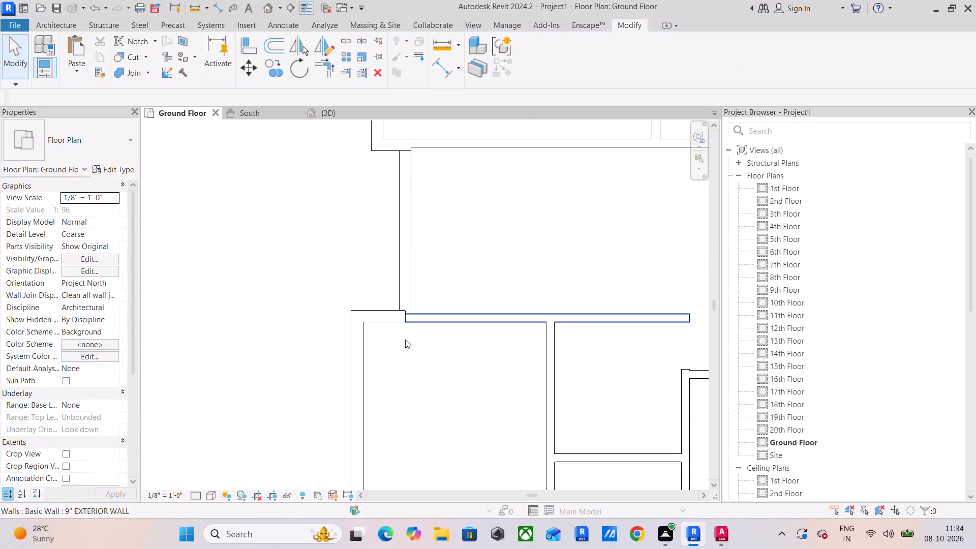
pyautogui.scroll(4, 404, 340)
pyautogui.click(408, 296)
pyautogui.moveTo(405, 293); pyautogui.dragTo(408, 293)
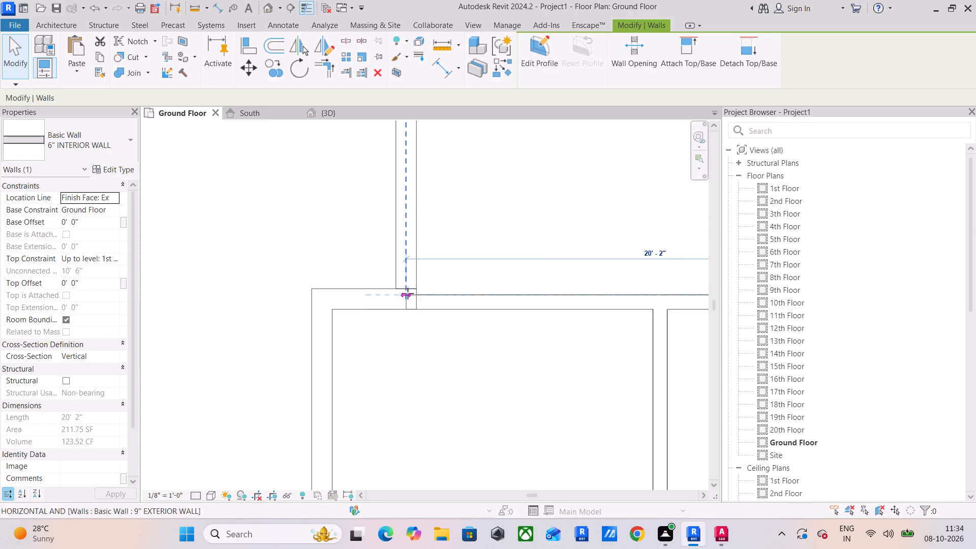
pyautogui.moveTo(408, 293); pyautogui.dragTo(417, 293)
pyautogui.click(458, 263)
pyautogui.scroll(-5, 458, 265)
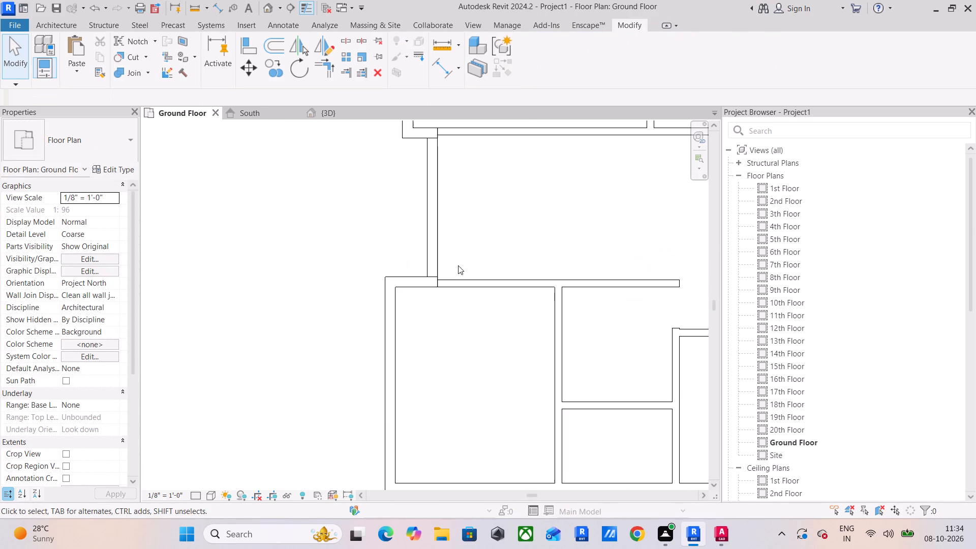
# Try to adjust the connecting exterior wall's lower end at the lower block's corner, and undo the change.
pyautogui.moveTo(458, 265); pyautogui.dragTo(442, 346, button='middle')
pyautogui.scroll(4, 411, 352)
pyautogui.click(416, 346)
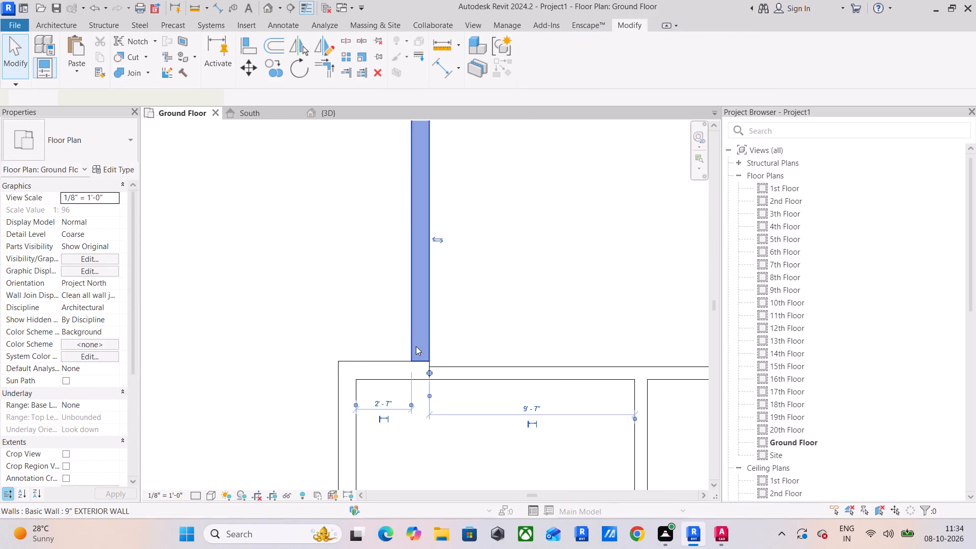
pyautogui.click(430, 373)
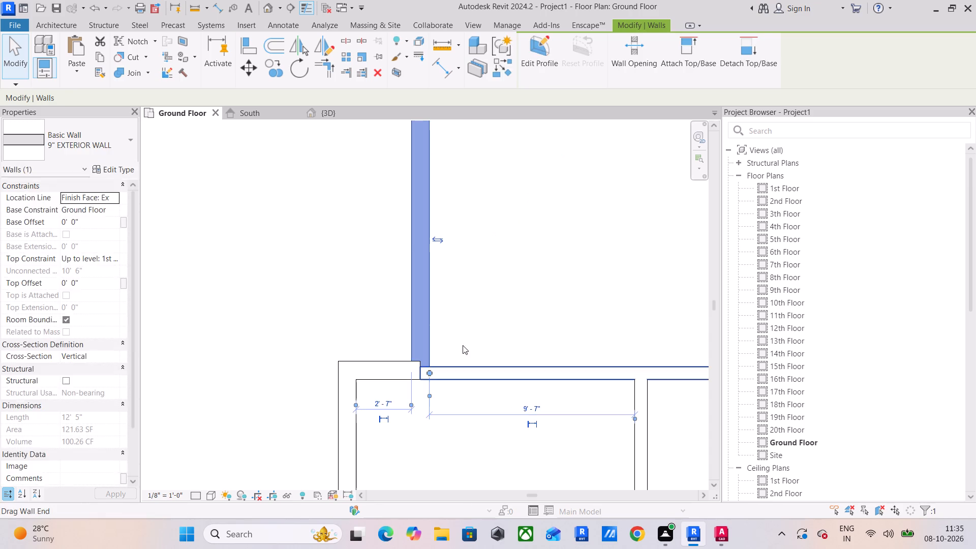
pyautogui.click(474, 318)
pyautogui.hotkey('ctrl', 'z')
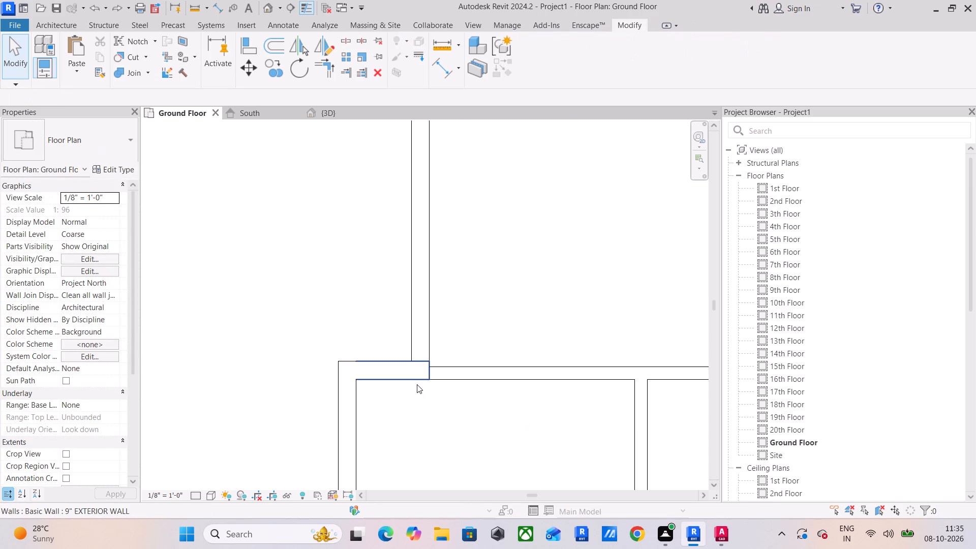
# Draw a 6' long 9" EXTERIOR WALL from the connecting wall's top inner corner outward, along the upper block's bottom wall.
pyautogui.click(522, 299)
pyautogui.scroll(-4, 521, 299)
pyautogui.moveTo(521, 299); pyautogui.dragTo(402, 388, button='middle')
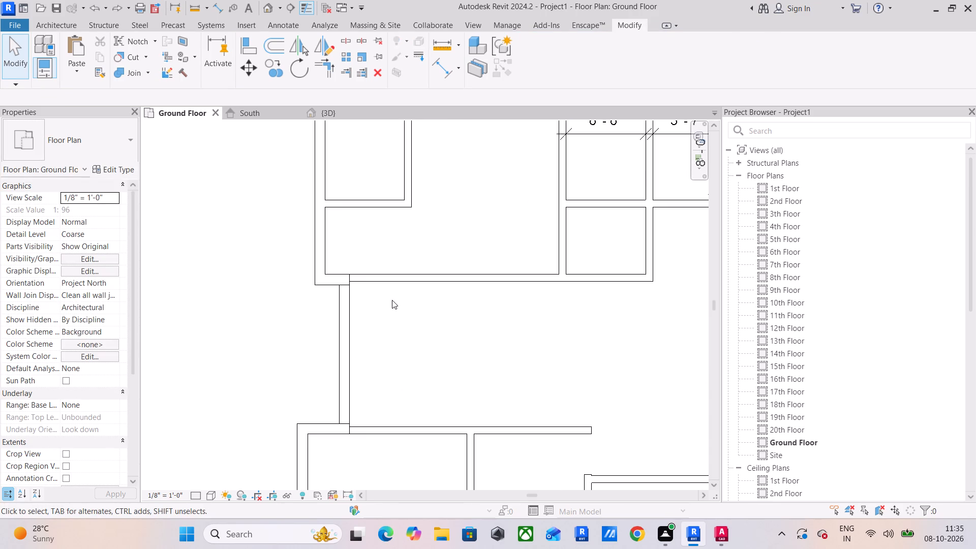
pyautogui.scroll(-4, 415, 299)
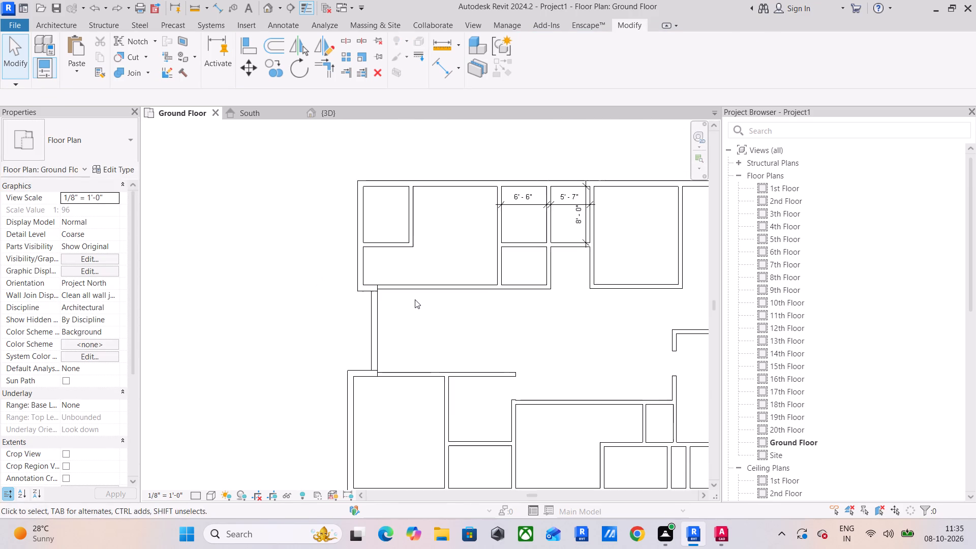
pyautogui.moveTo(415, 299); pyautogui.dragTo(406, 328, button='middle')
pyautogui.scroll(3, 384, 297)
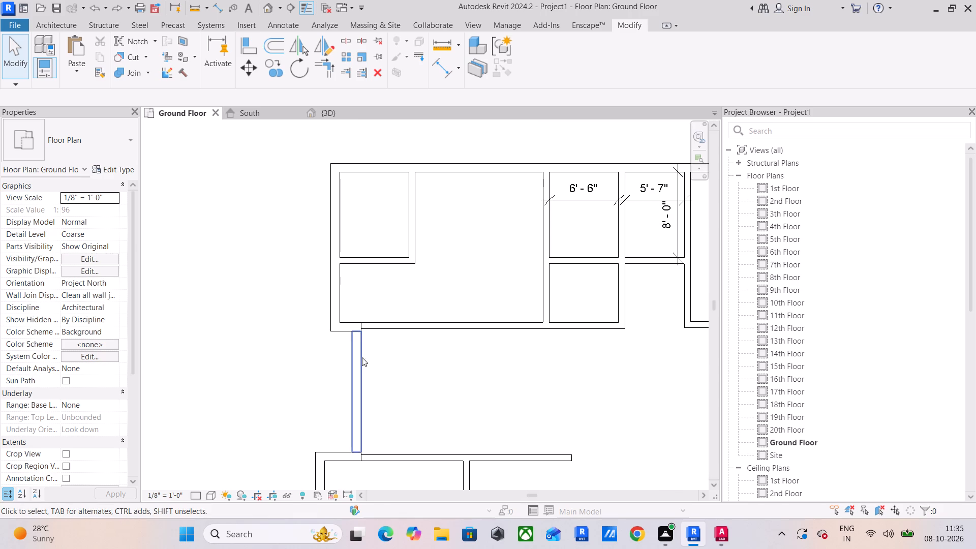
pyautogui.click(353, 365)
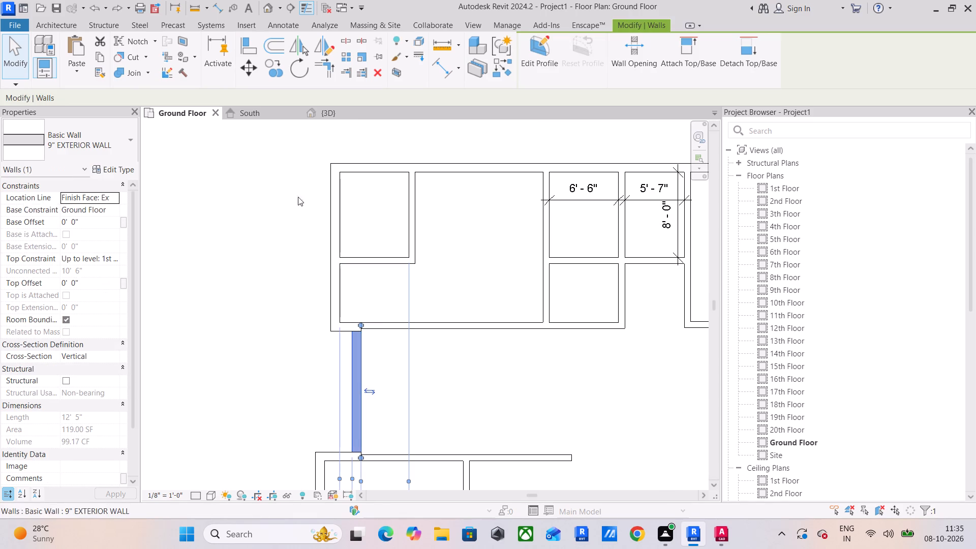
pyautogui.click(258, 321)
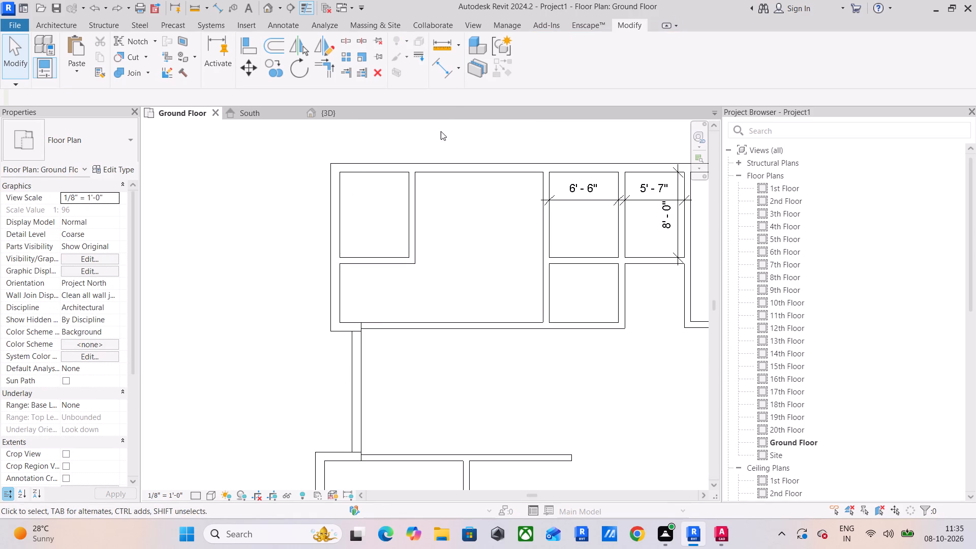
pyautogui.click(352, 359)
pyautogui.click(497, 68)
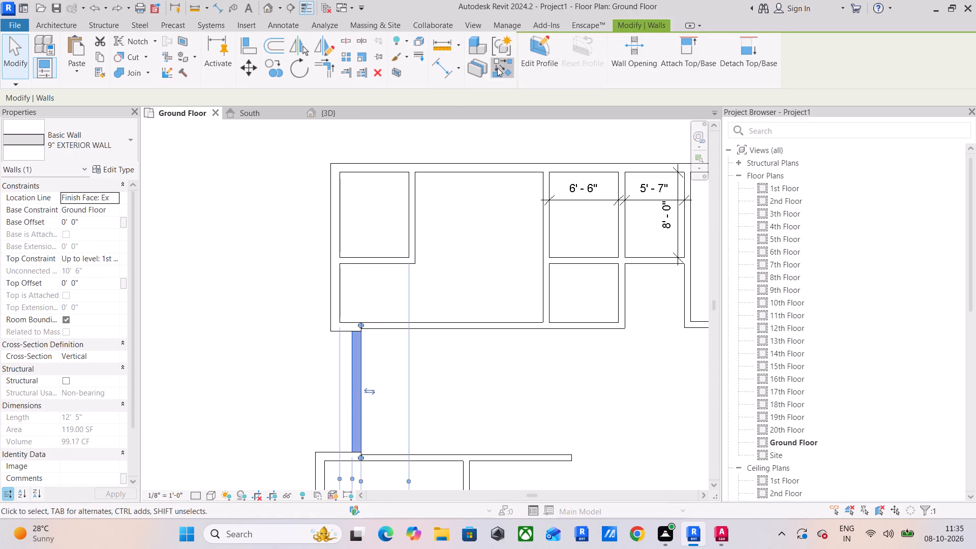
pyautogui.scroll(4, 360, 338)
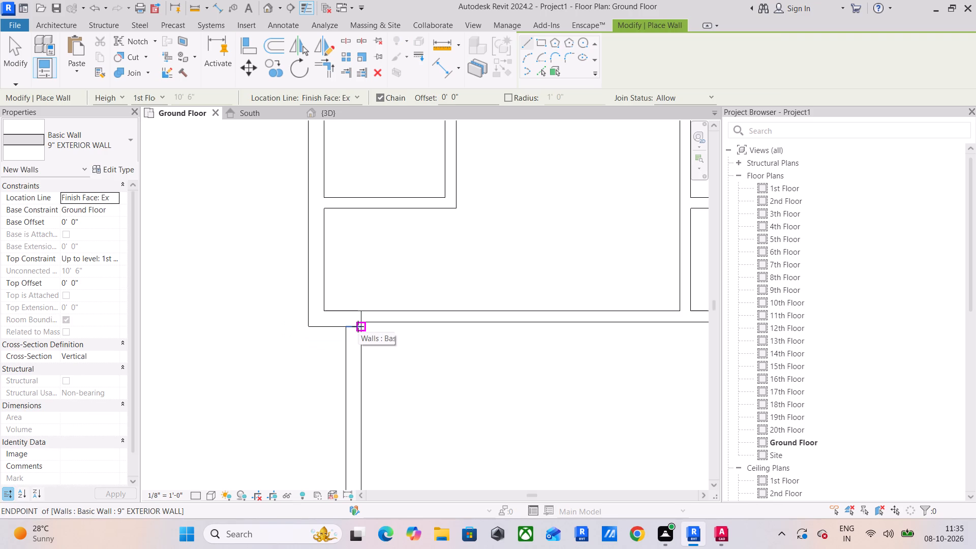
pyautogui.click(358, 326)
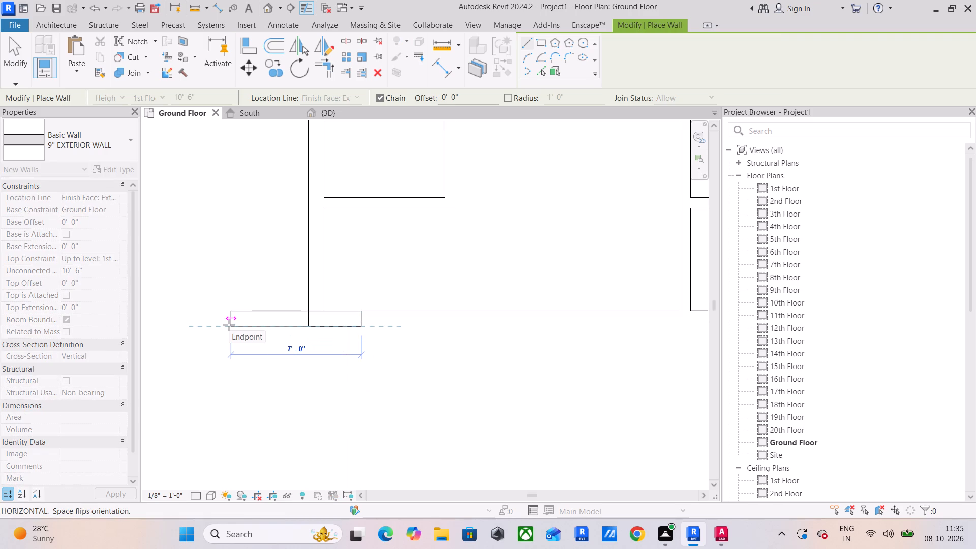
pyautogui.write("6'")
pyautogui.press('Return')
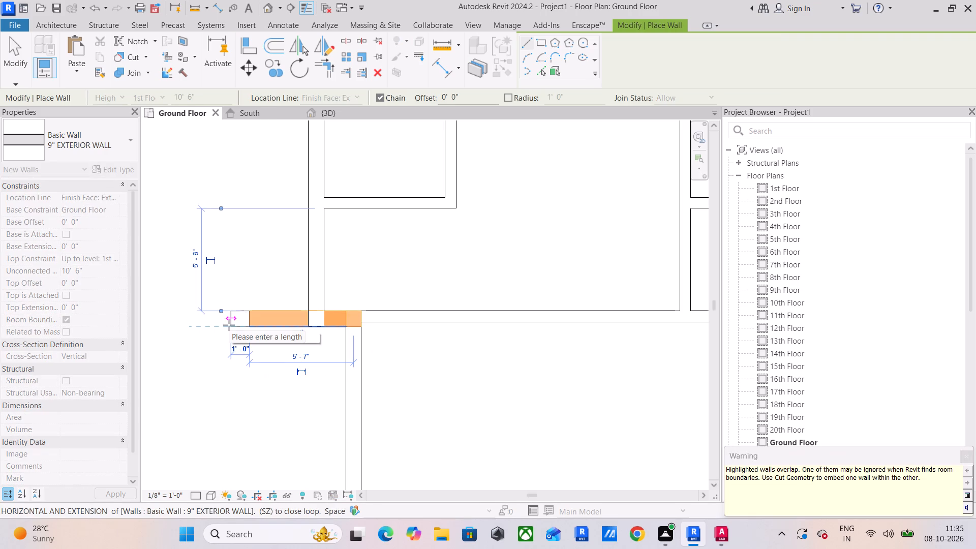
pyautogui.press('Escape')
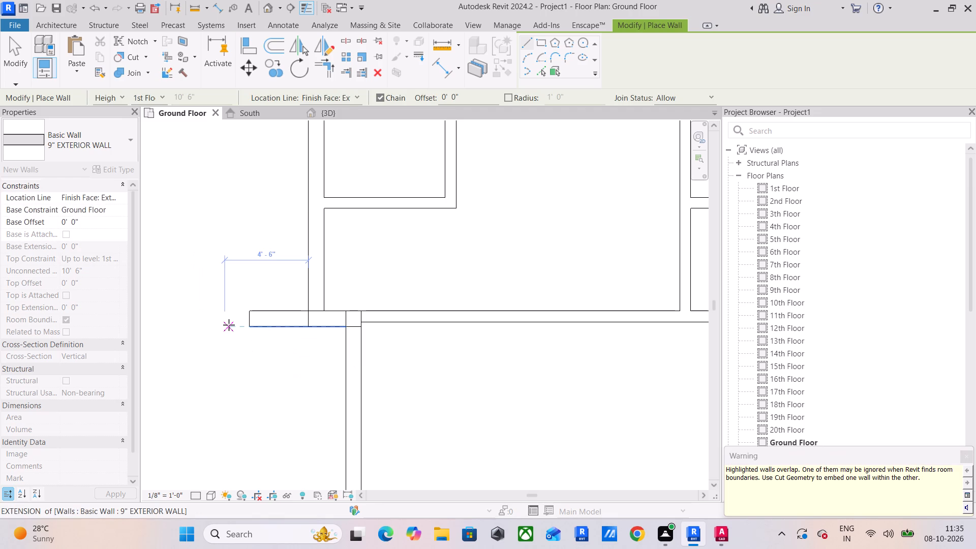
pyautogui.click(12, 62)
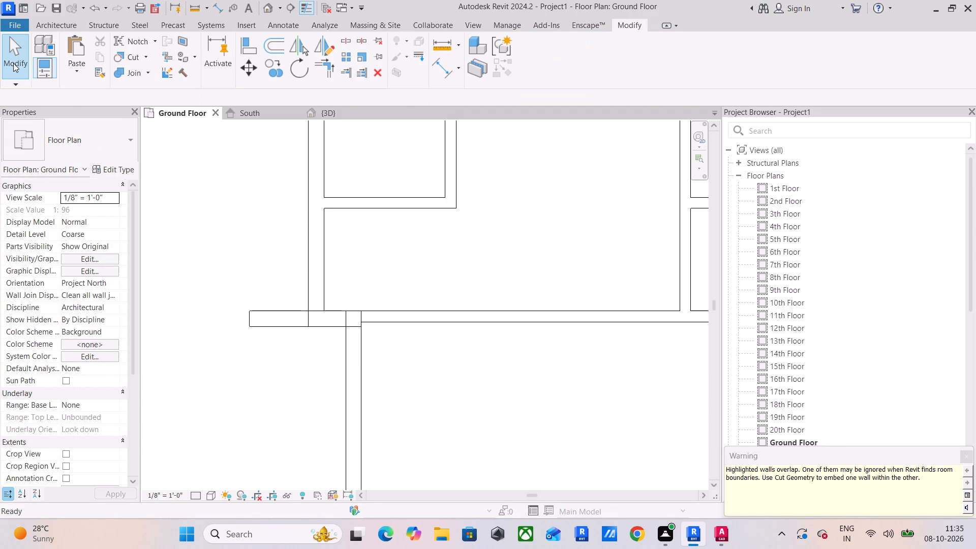
# Shorten the new wall's overlapping inner end back to the upper block's outer side wall.
pyautogui.click(320, 319)
pyautogui.scroll(4, 343, 322)
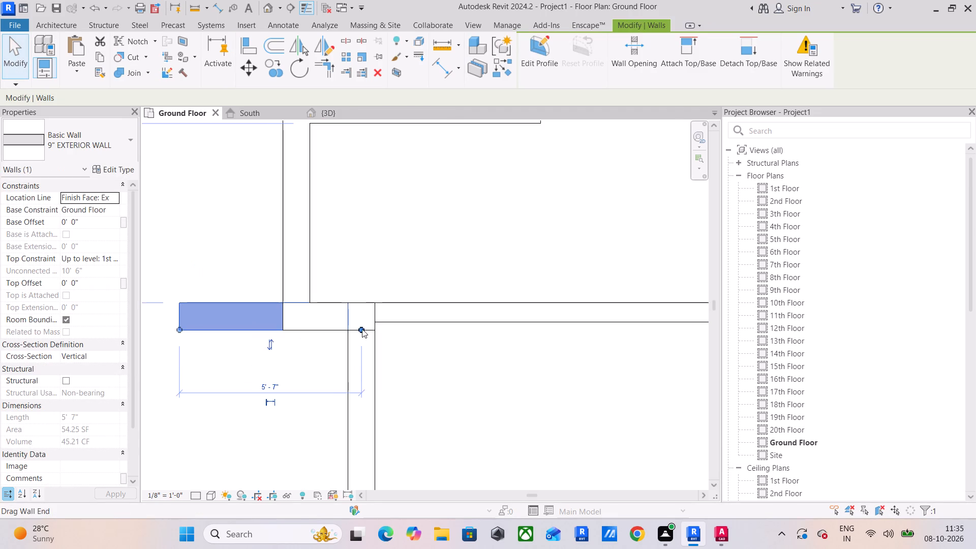
pyautogui.moveTo(362, 329); pyautogui.dragTo(287, 323)
pyautogui.click(252, 383)
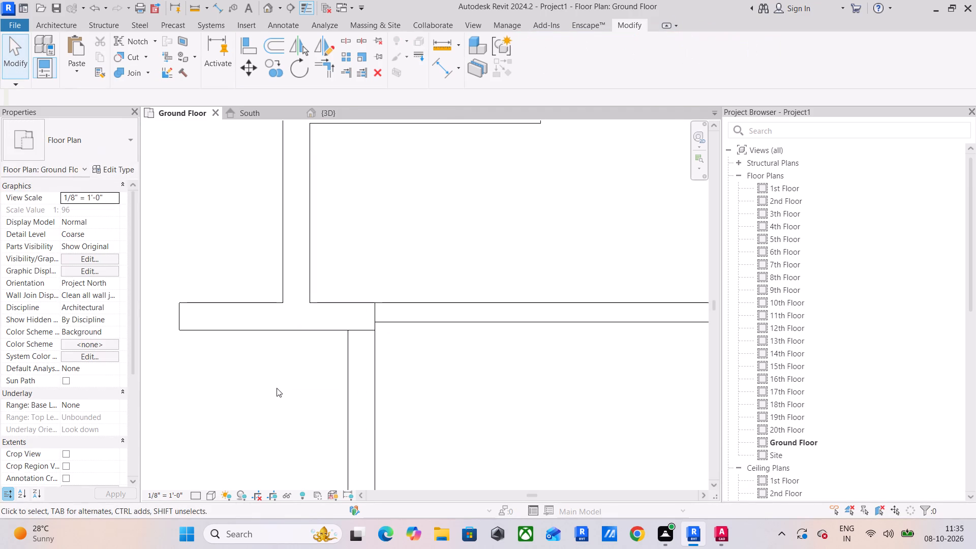
# Dimension the distance from the connecting wall's outer face to the free end of the projecting exterior wall.
pyautogui.scroll(-4, 277, 388)
pyautogui.moveTo(287, 361); pyautogui.dragTo(293, 307, button='middle')
pyautogui.click(254, 300)
pyautogui.scroll(-3, 255, 343)
pyautogui.moveTo(239, 373); pyautogui.dragTo(257, 324)
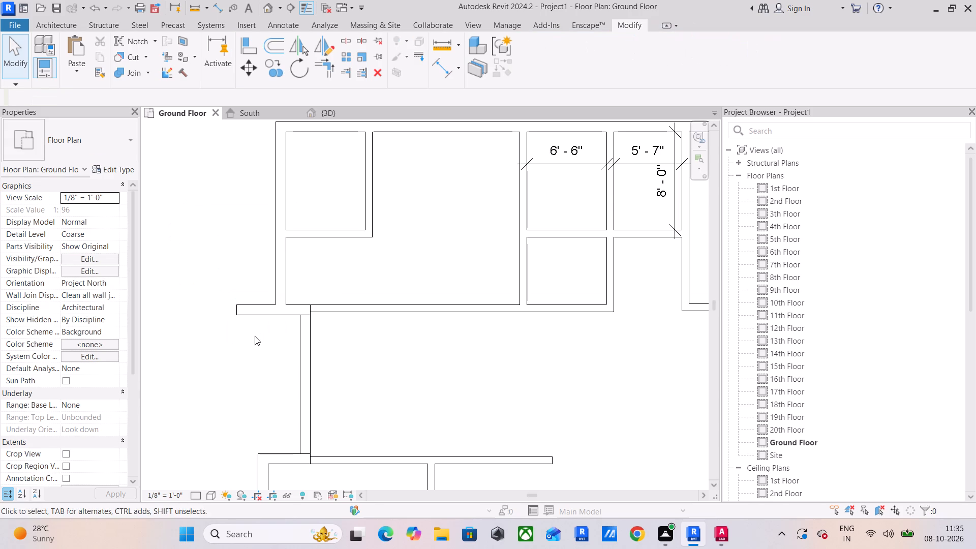
pyautogui.moveTo(254, 356); pyautogui.dragTo(274, 274, button='middle')
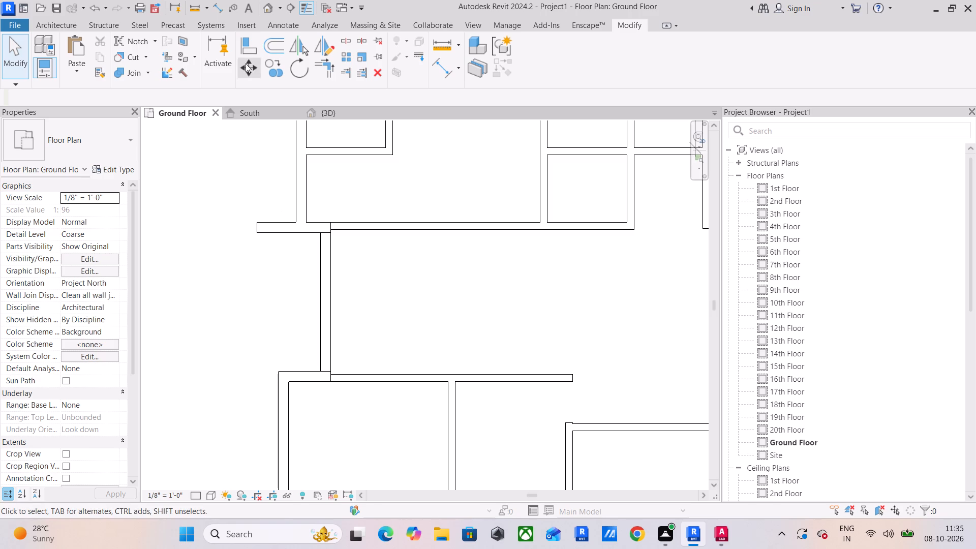
pyautogui.click(440, 71)
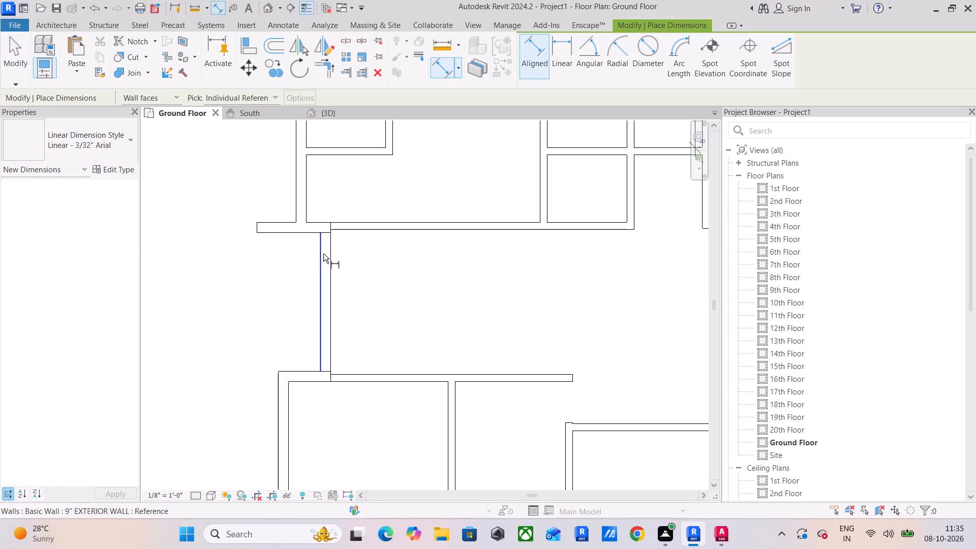
pyautogui.click(323, 254)
pyautogui.click(256, 227)
pyautogui.click(260, 276)
pyautogui.scroll(1, 290, 274)
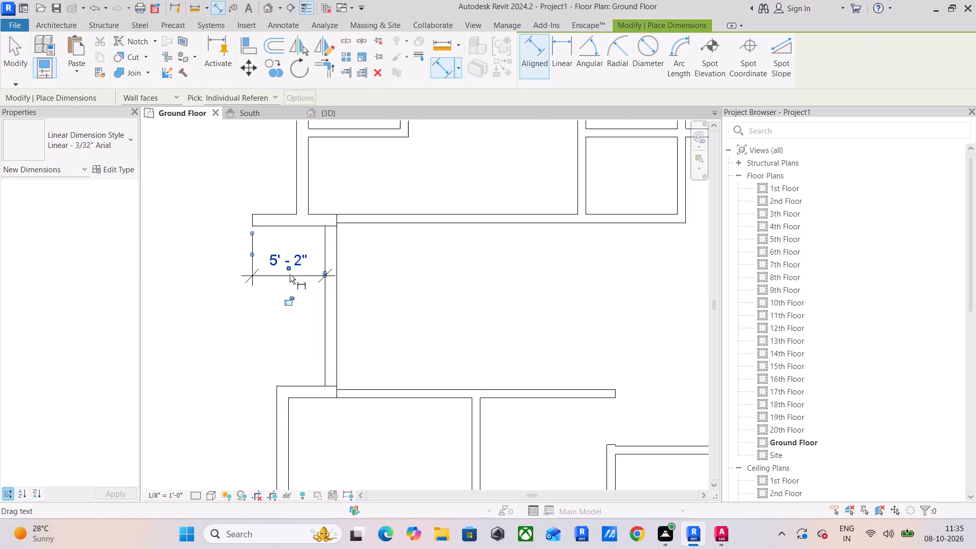
pyautogui.scroll(1, 290, 274)
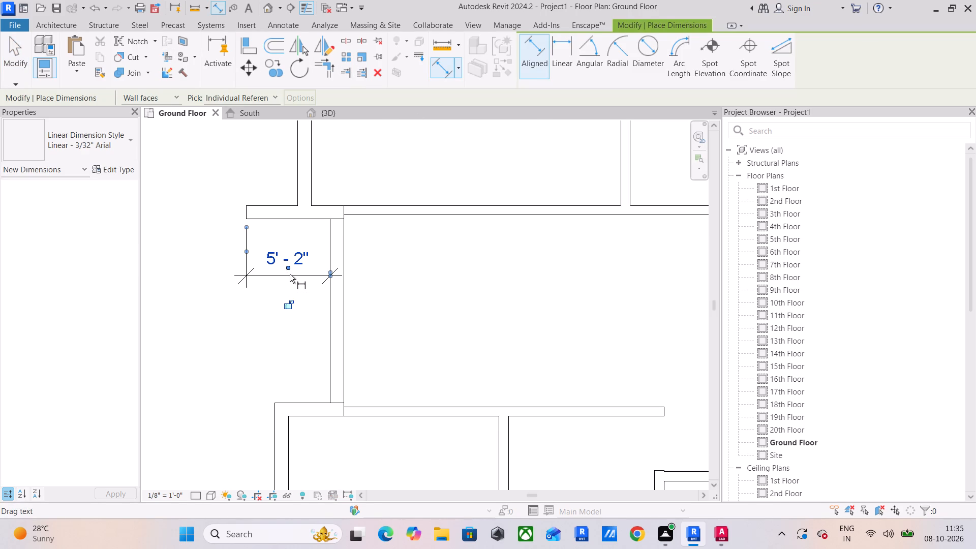
pyautogui.click(19, 48)
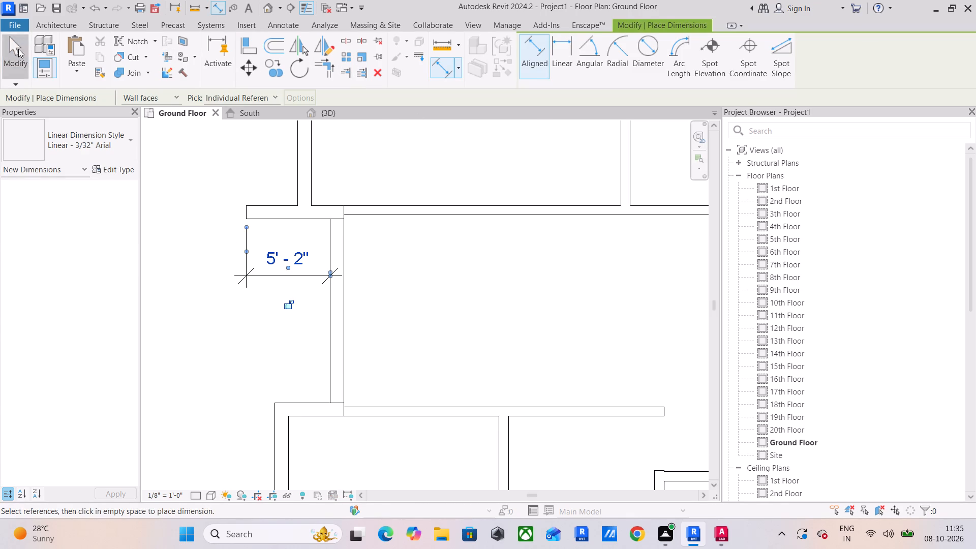
# Set the projecting wall's distance from the connecting wall's outer face to its free end to 6'.
pyautogui.click(266, 210)
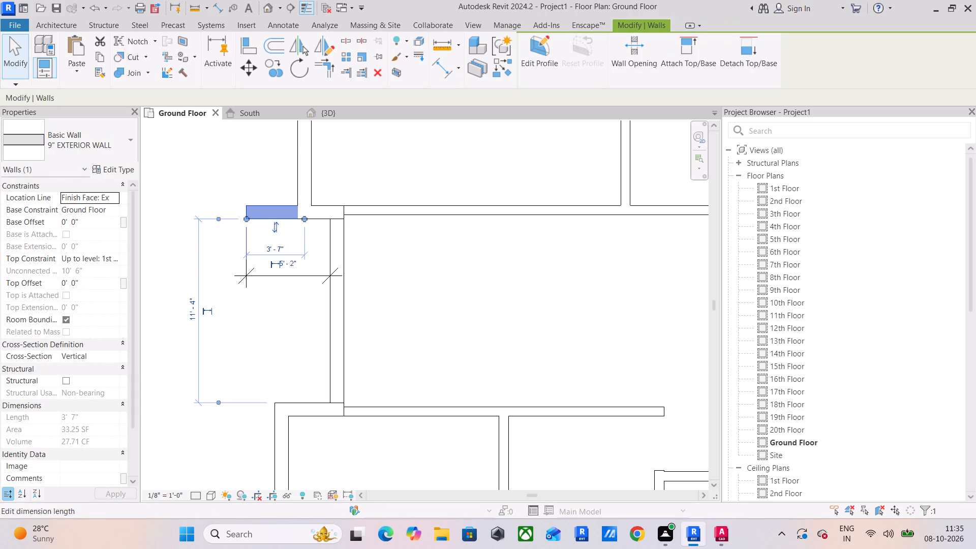
pyautogui.click(291, 266)
pyautogui.write("6'")
pyautogui.press('Return')
pyautogui.click(267, 323)
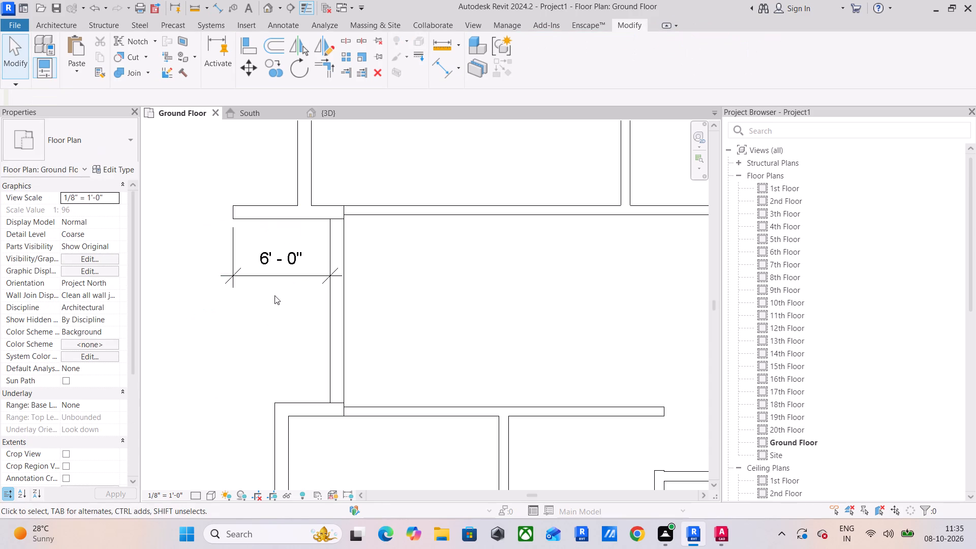
# Delete the 6' dimension between the projecting wall's free end and the connecting wall.
pyautogui.click(277, 283)
pyautogui.click(280, 272)
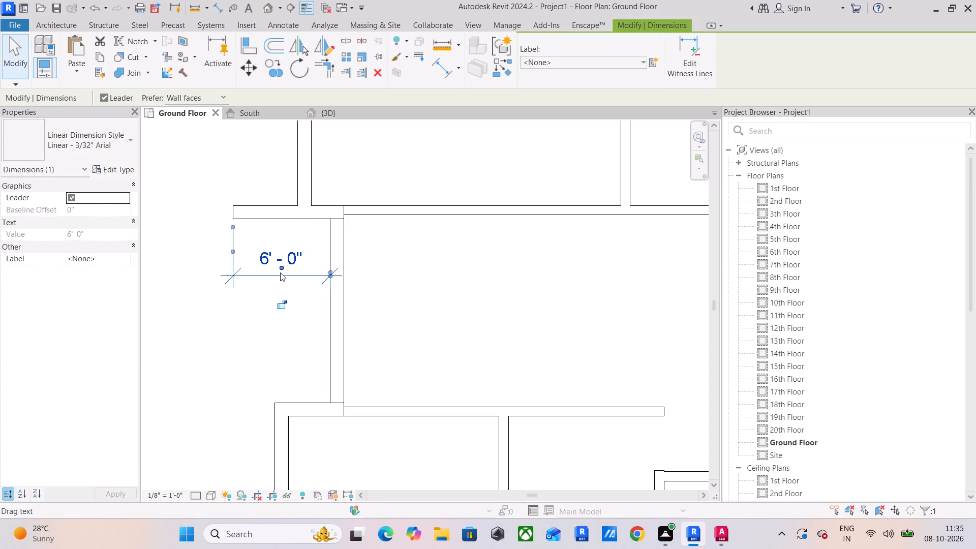
pyautogui.press('Delete')
# Draw 9" EXTERIOR WALL segments from the projecting wall's free end down to the lower block's level and back to its outer corner, closing the projection.
pyautogui.click(235, 219)
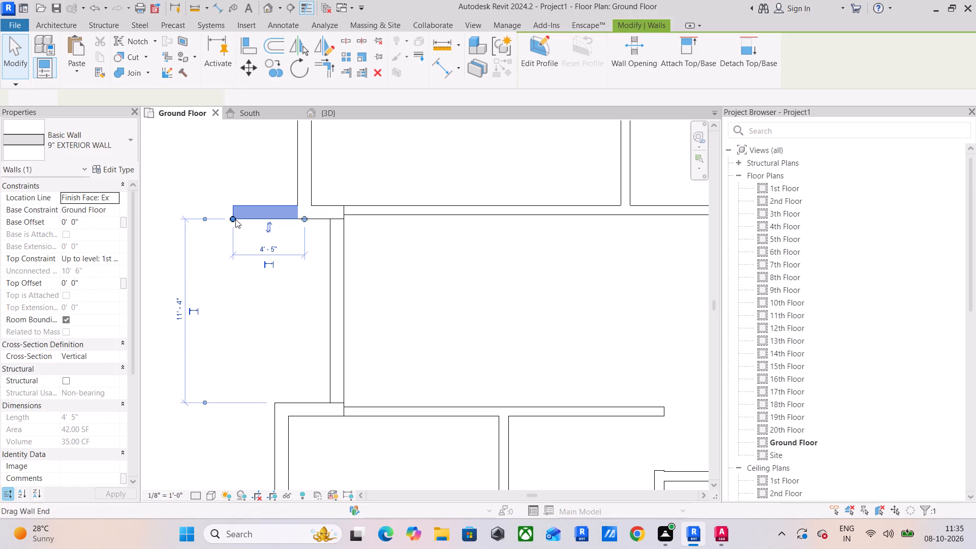
pyautogui.click(505, 67)
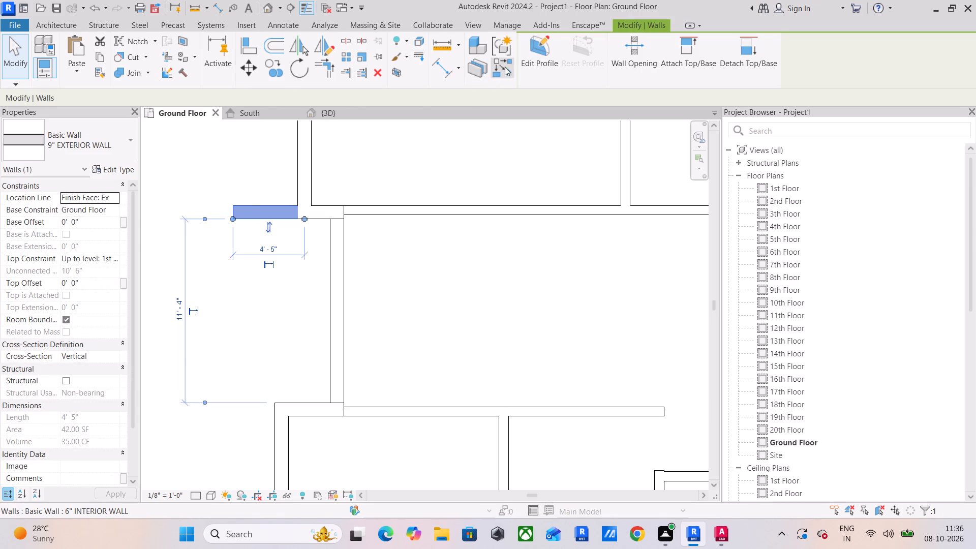
pyautogui.click(231, 223)
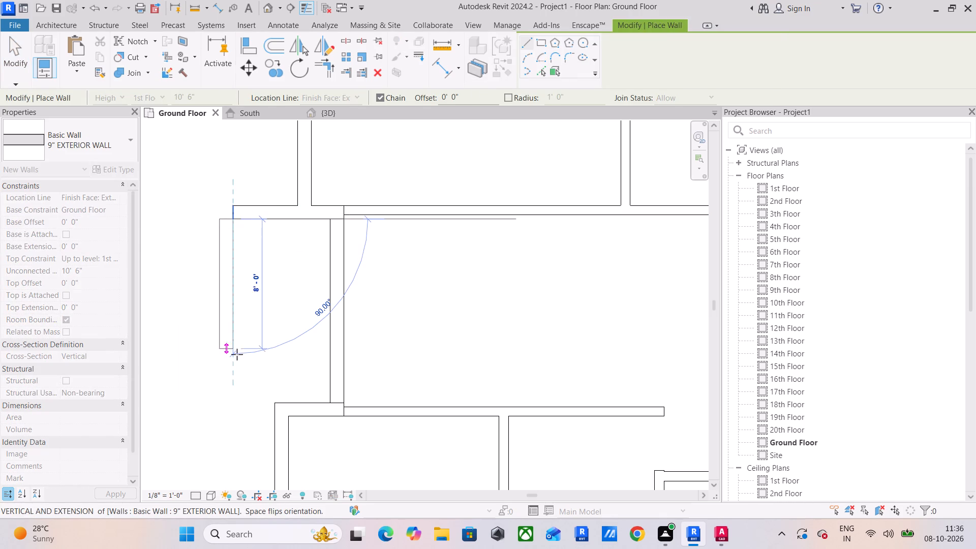
pyautogui.click(238, 403)
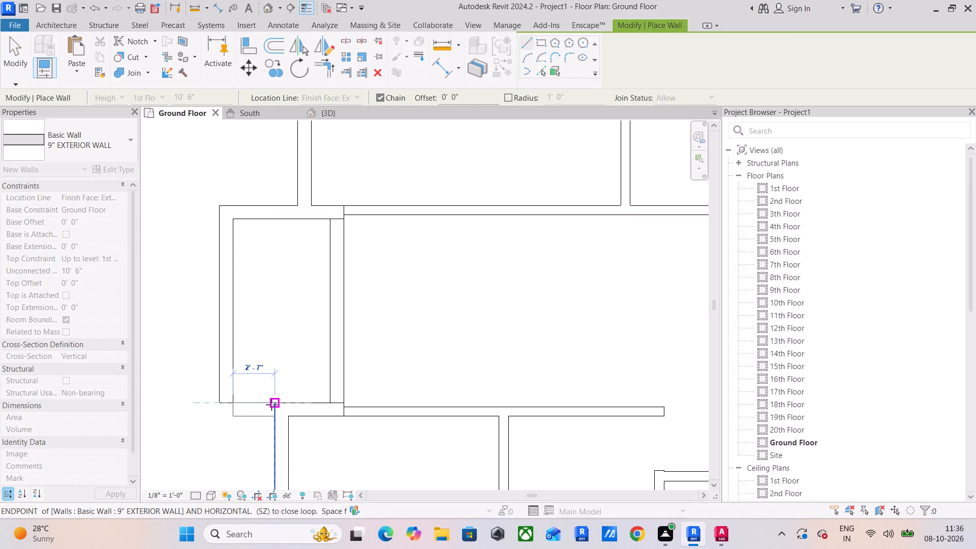
pyautogui.click(274, 405)
pyautogui.press('Escape')
pyautogui.press('Escape')
pyautogui.press('Escape')
pyautogui.press('Escape')
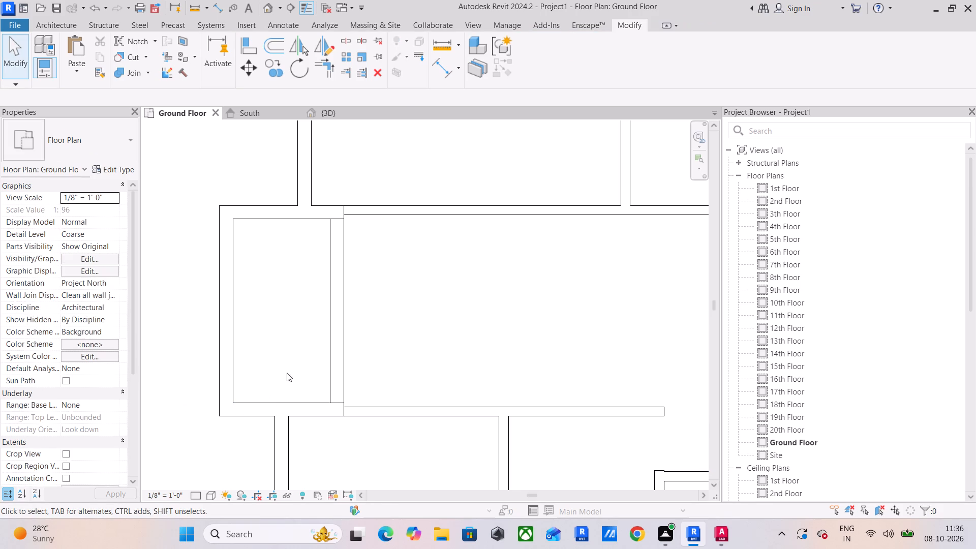
# Copy the projection's five exterior walls to the plan above, from the lower block's inner wall corner to the matching corner there.
pyautogui.scroll(-4, 299, 338)
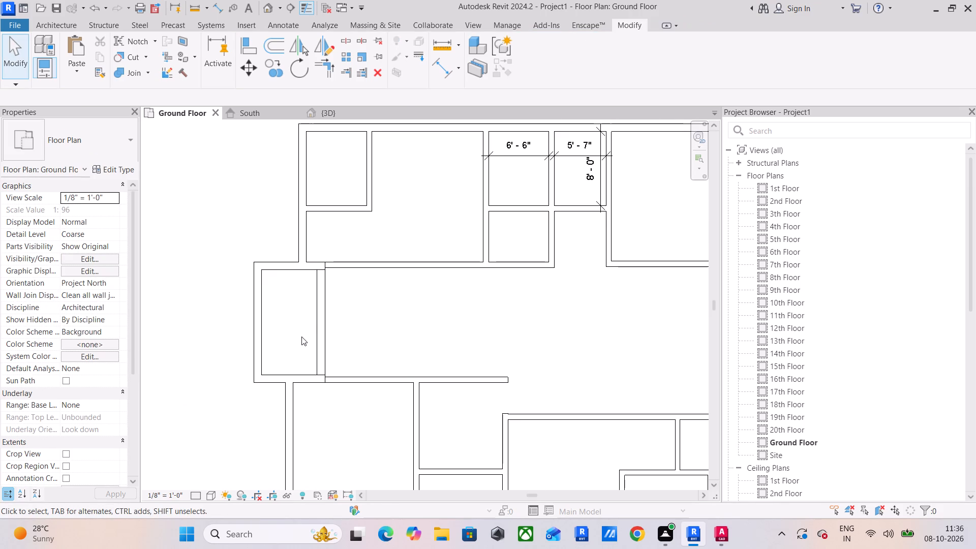
pyautogui.scroll(-3, 323, 315)
pyautogui.moveTo(323, 315); pyautogui.dragTo(306, 333, button='middle')
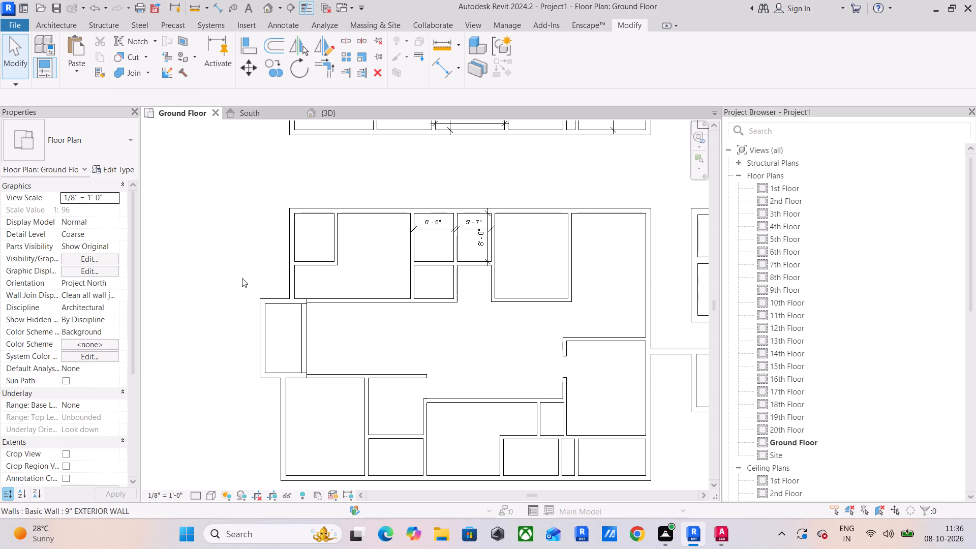
pyautogui.scroll(-2, 242, 289)
pyautogui.moveTo(242, 289); pyautogui.dragTo(231, 397, button='middle')
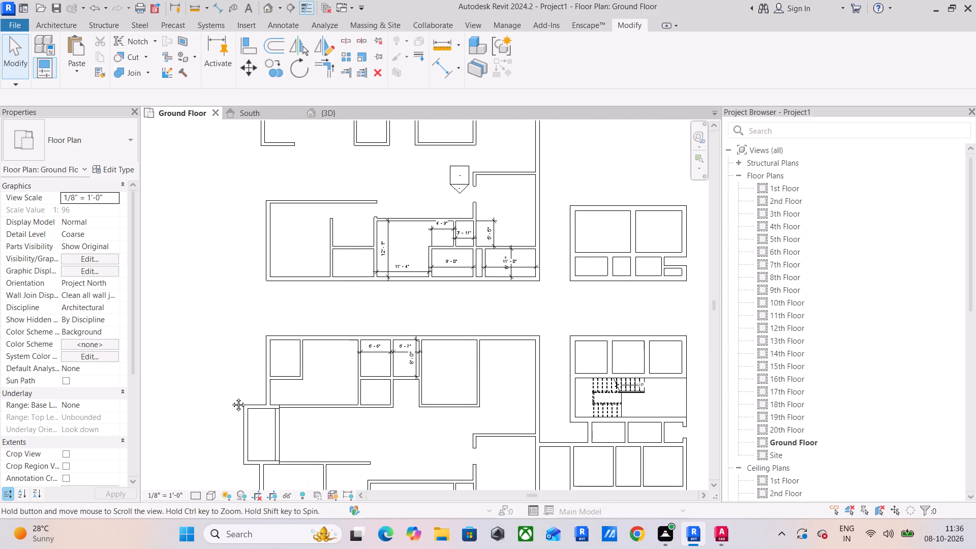
pyautogui.moveTo(231, 397); pyautogui.dragTo(254, 338, button='middle')
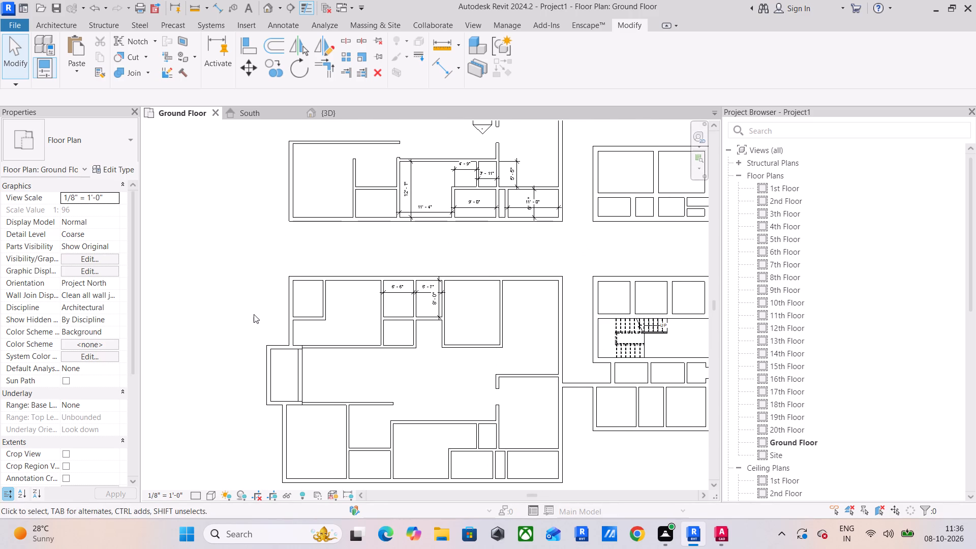
pyautogui.click(256, 310)
pyautogui.moveTo(244, 286); pyautogui.dragTo(269, 413)
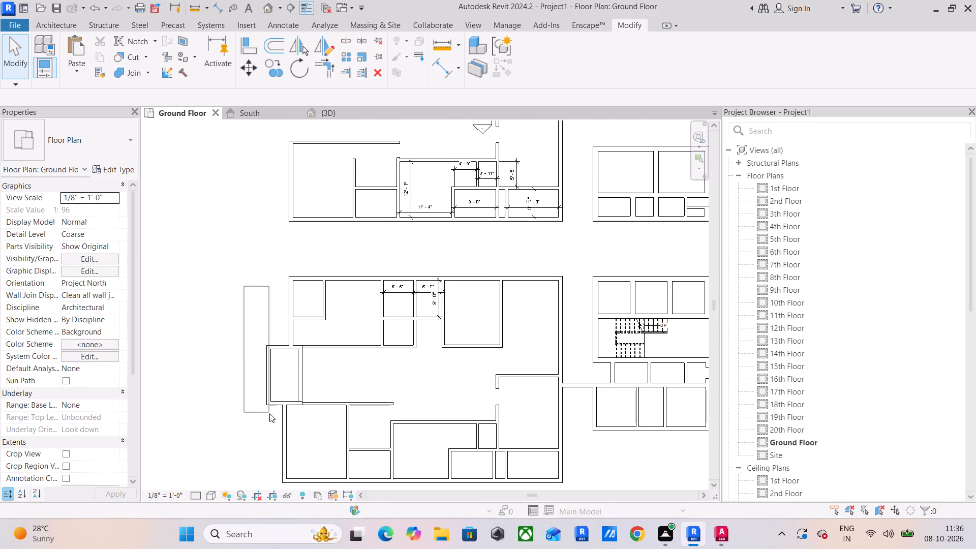
pyautogui.moveTo(269, 413); pyautogui.dragTo(304, 449)
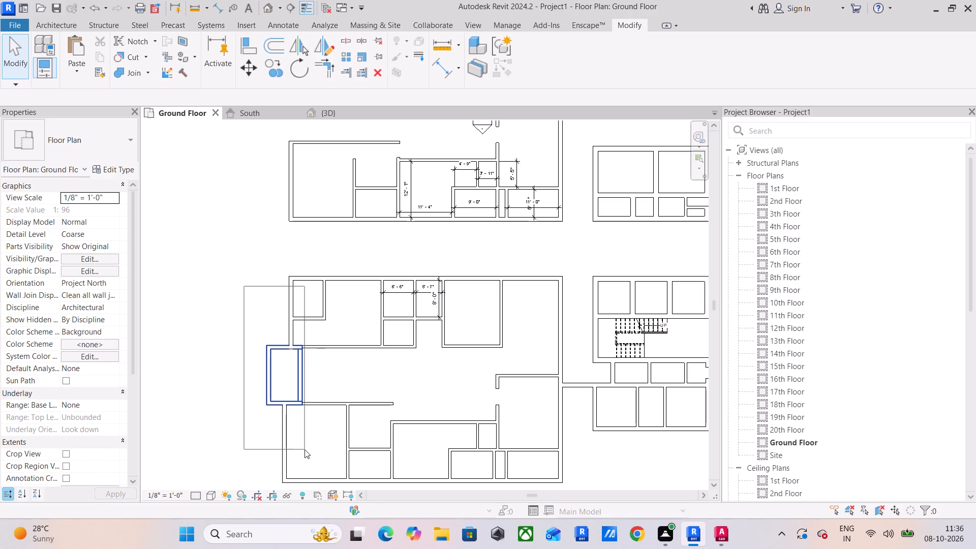
pyautogui.moveTo(304, 449); pyautogui.dragTo(307, 449)
pyautogui.click(272, 71)
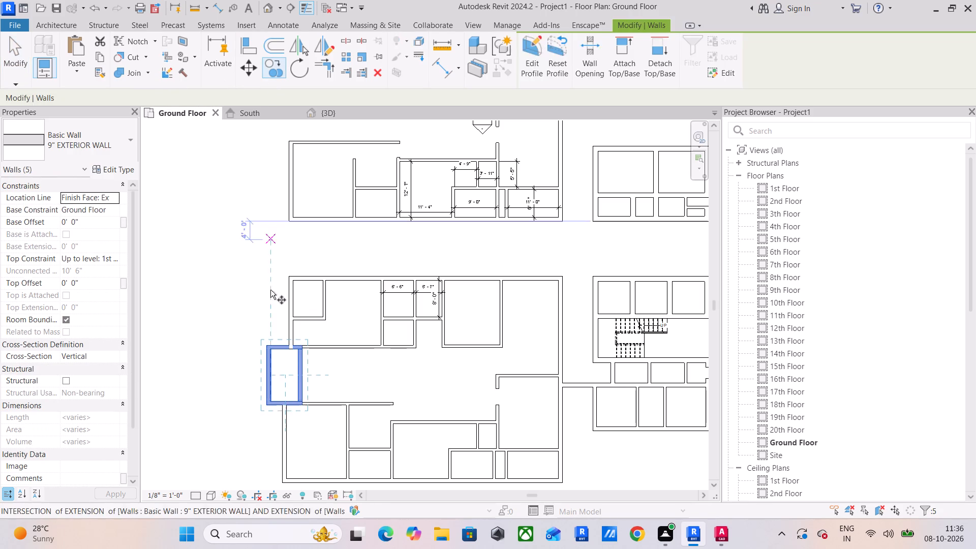
pyautogui.scroll(4, 276, 354)
pyautogui.moveTo(287, 393); pyautogui.dragTo(309, 237, button='middle')
pyautogui.scroll(4, 302, 292)
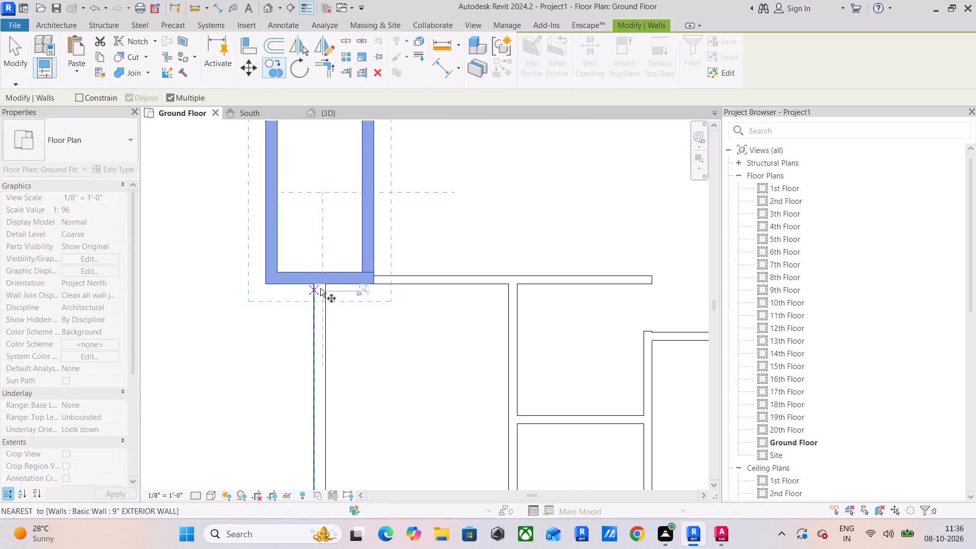
pyautogui.click(322, 285)
pyautogui.scroll(-9, 336, 254)
pyautogui.moveTo(335, 261); pyautogui.dragTo(335, 470, button='middle')
pyautogui.moveTo(327, 296); pyautogui.dragTo(328, 402, button='middle')
pyautogui.scroll(8, 339, 333)
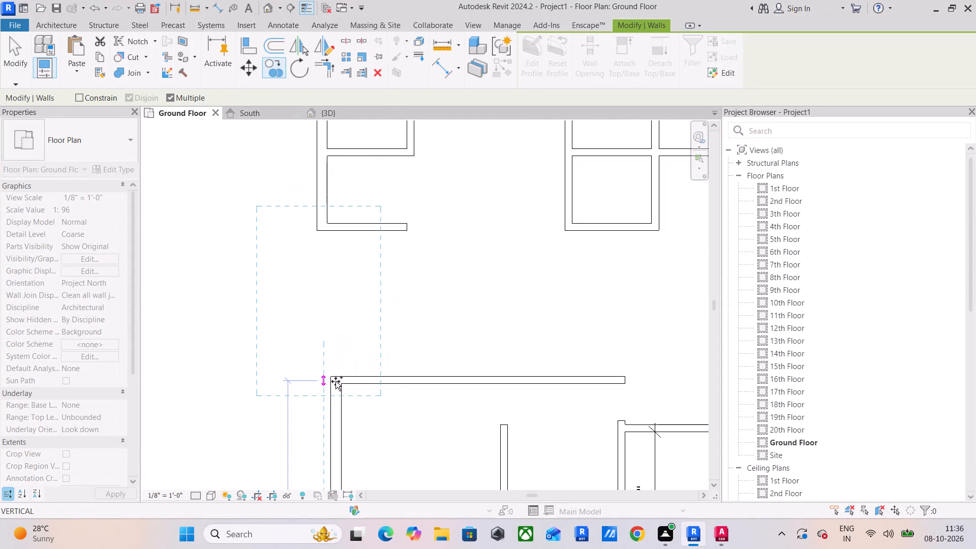
pyautogui.click(340, 383)
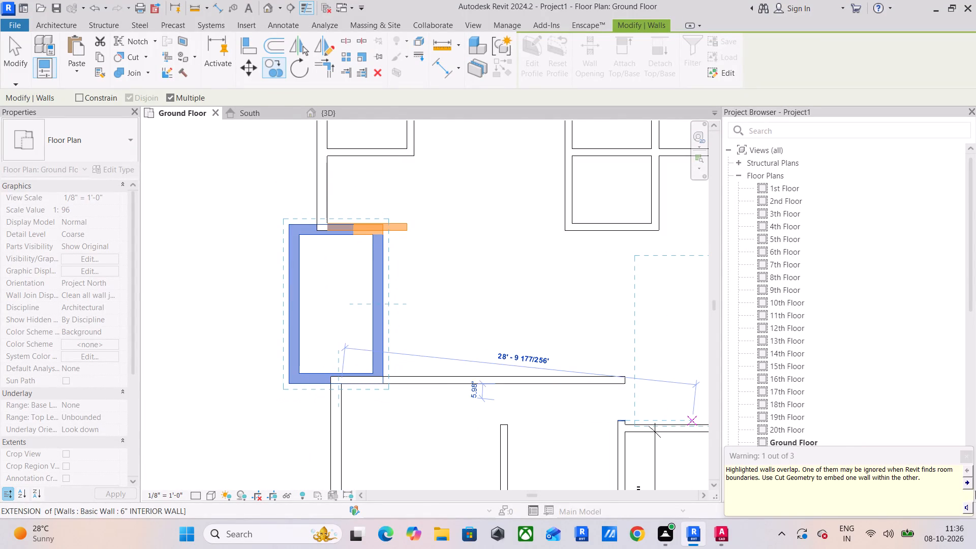
pyautogui.click(969, 457)
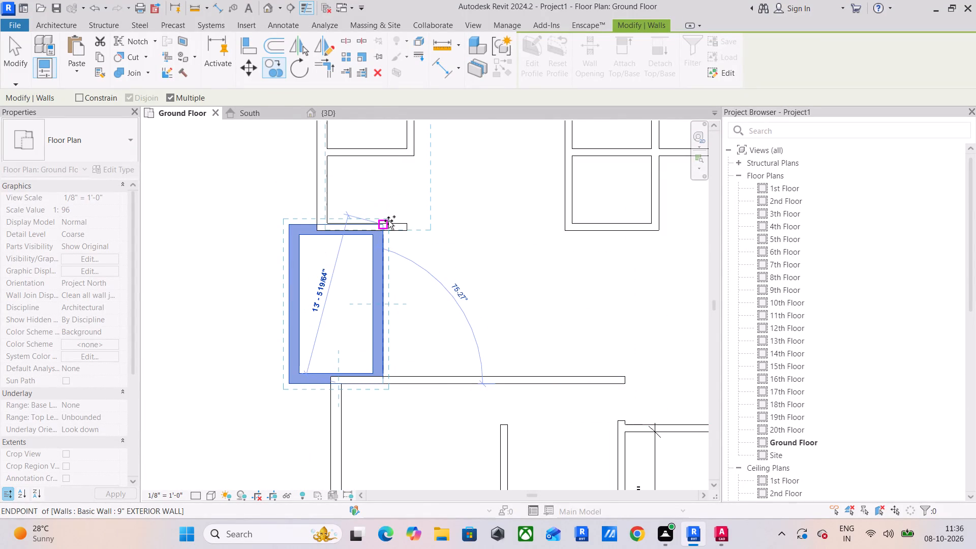
pyautogui.press('Escape')
pyautogui.press('Escape')
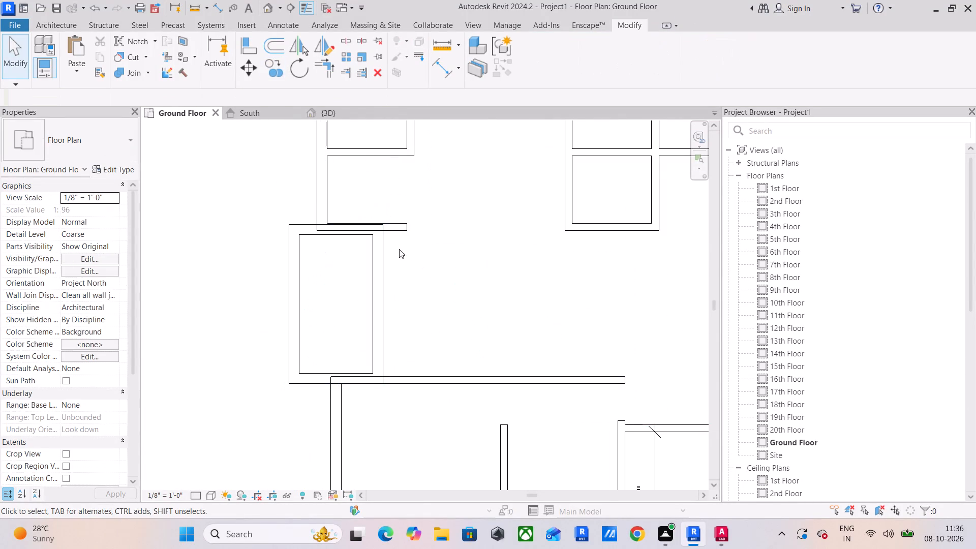
# Split the lower block's 6" INTERIOR WALL where it meets the room-side face of the copied projection.
pyautogui.scroll(4, 389, 237)
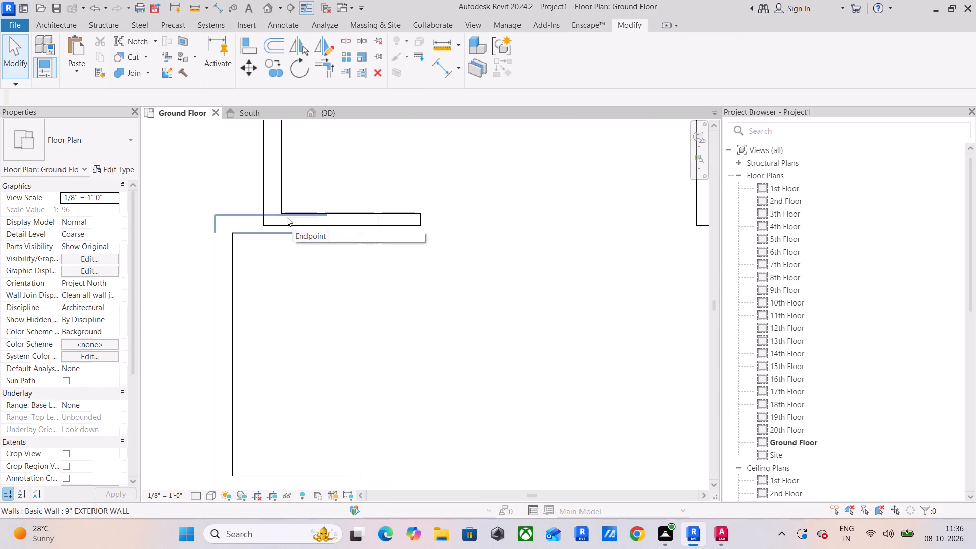
pyautogui.scroll(1, 350, 220)
pyautogui.scroll(-2, 350, 220)
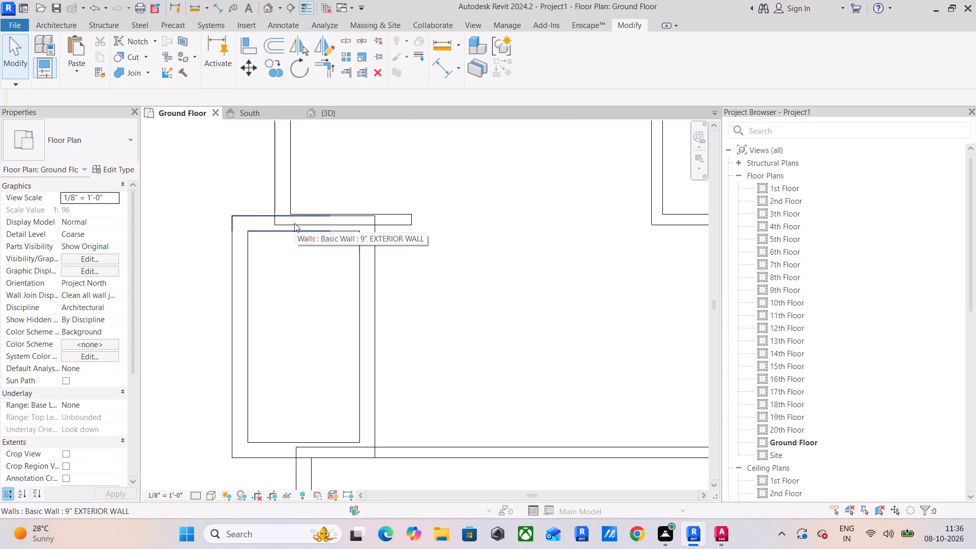
pyautogui.scroll(-1, 334, 302)
pyautogui.moveTo(333, 301); pyautogui.dragTo(339, 204, button='middle')
pyautogui.scroll(4, 332, 302)
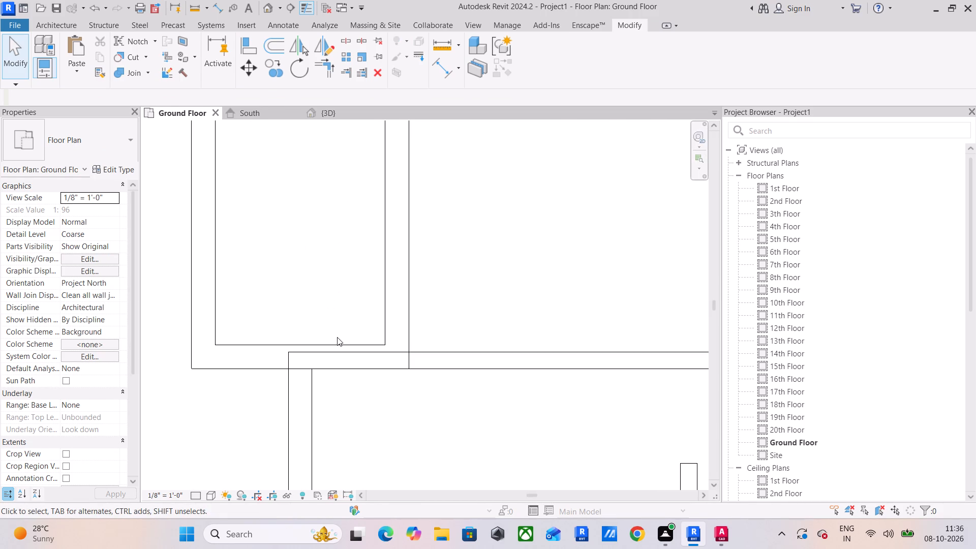
pyautogui.scroll(-3, 430, 343)
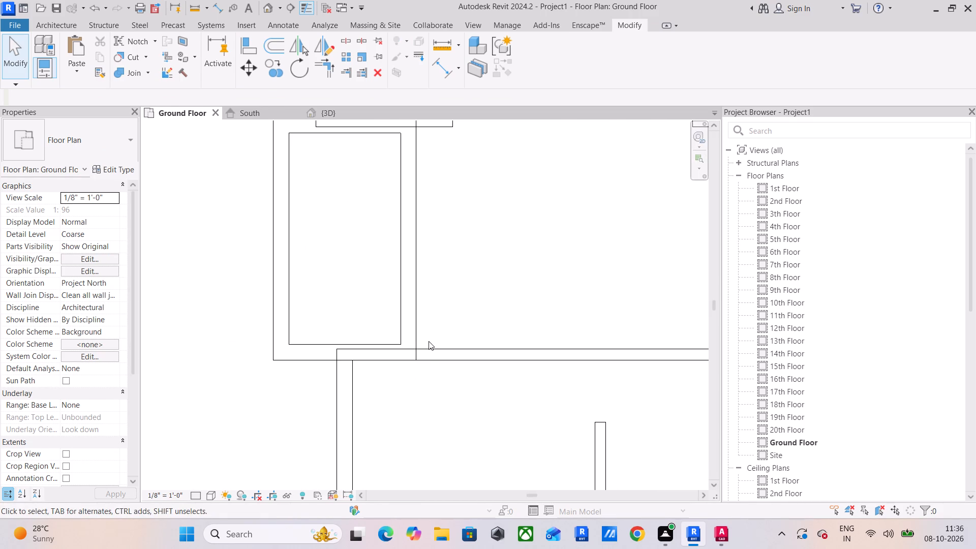
pyautogui.click(426, 350)
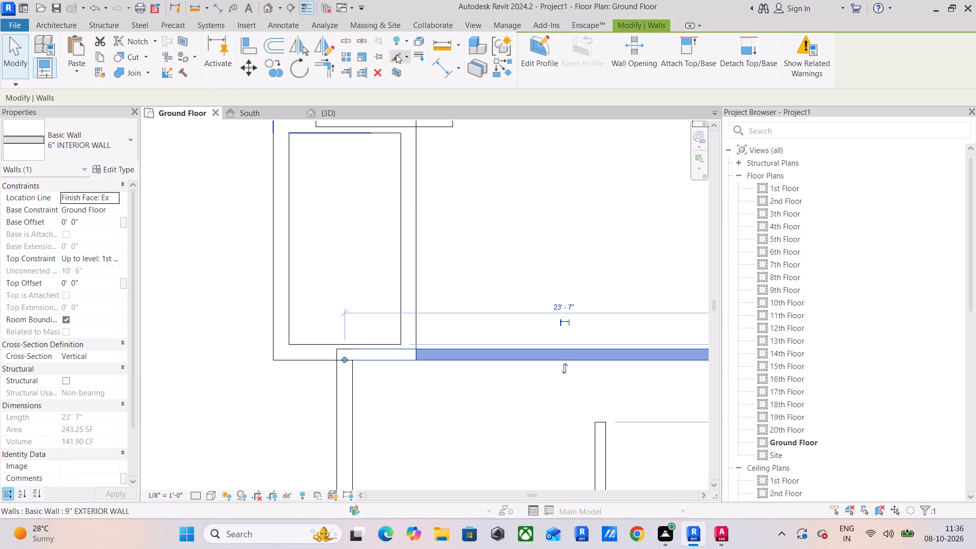
pyautogui.click(348, 41)
pyautogui.scroll(3, 417, 363)
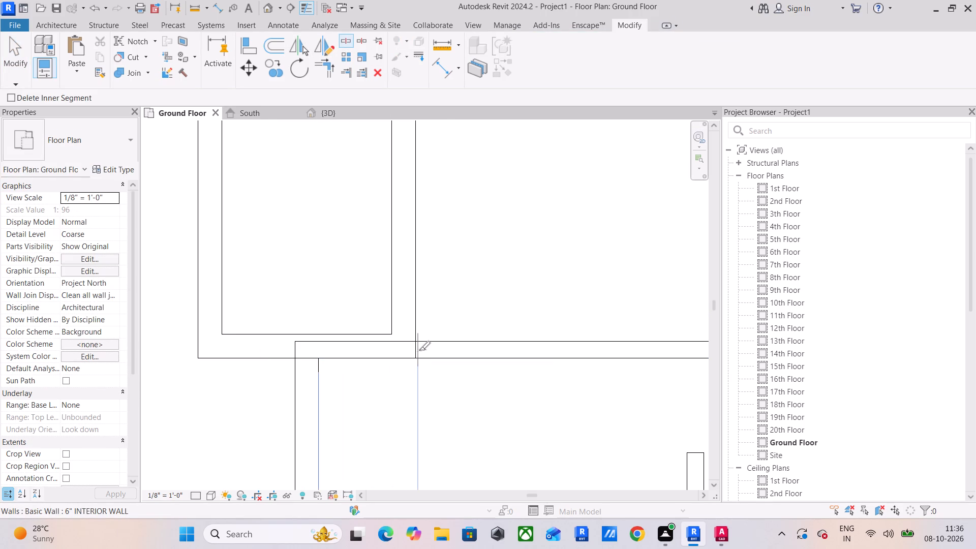
pyautogui.scroll(8, 419, 348)
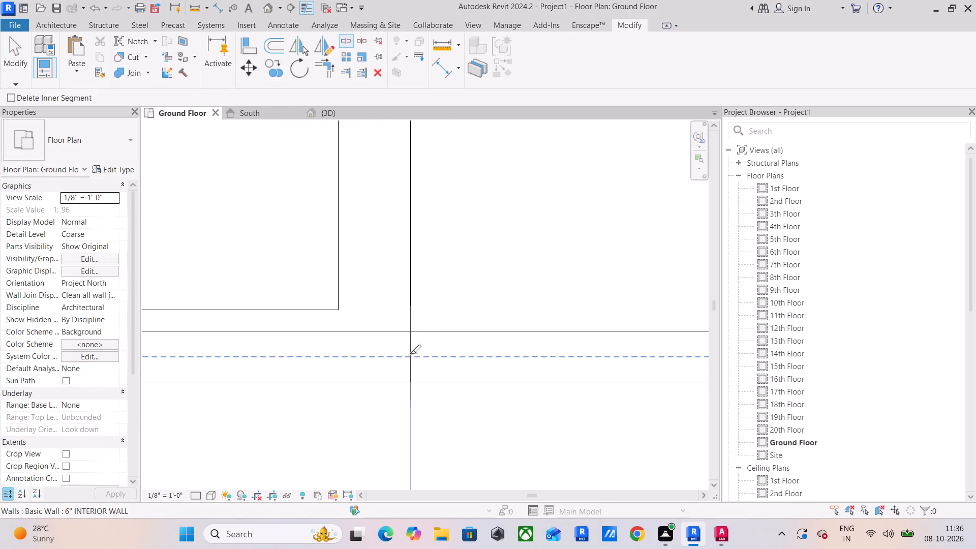
pyautogui.click(410, 359)
pyautogui.scroll(-7, 453, 351)
pyautogui.press('Escape')
pyautogui.press('Escape')
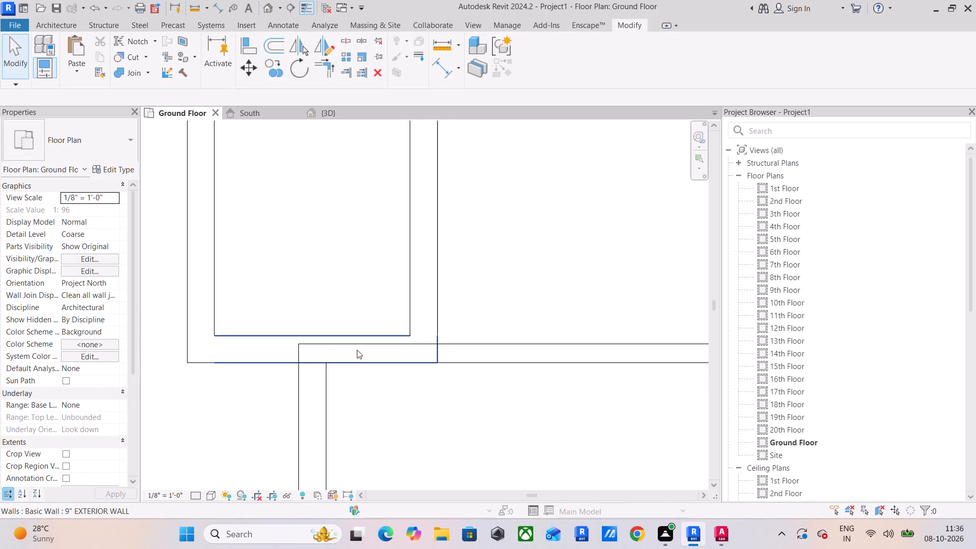
pyautogui.press('Escape')
# Delete the short split-off 6" INTERIOR WALL piece overlapping the copied projection's bottom wall.
pyautogui.click(360, 346)
pyautogui.click(477, 348)
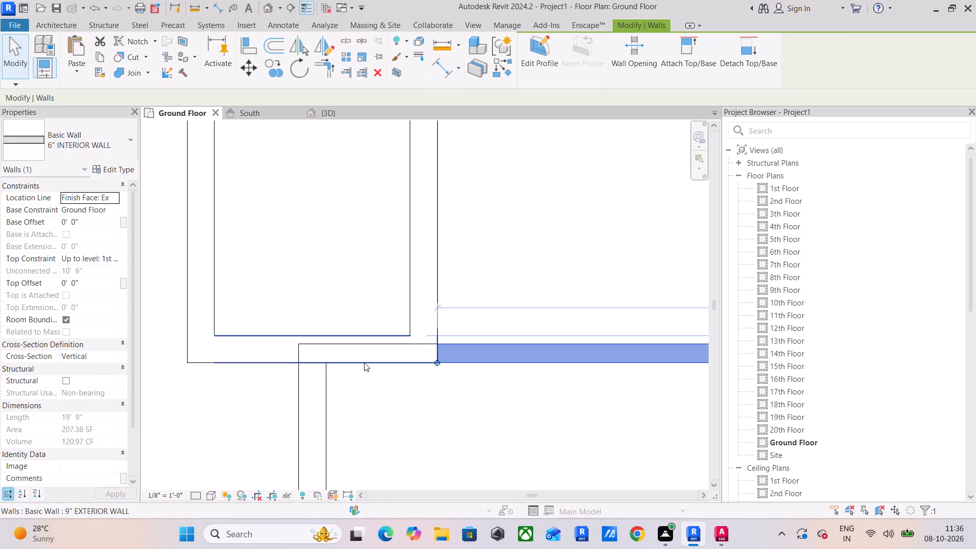
pyautogui.press('Escape')
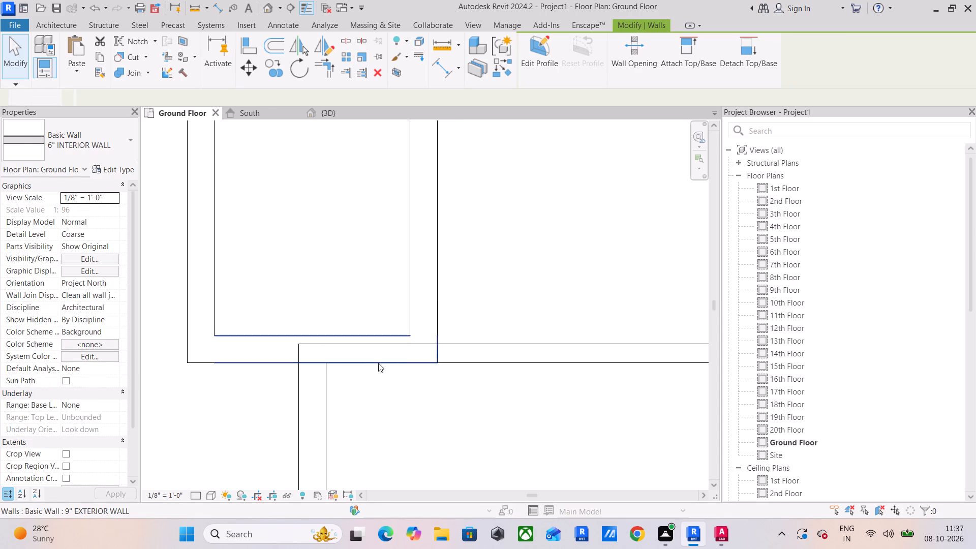
pyautogui.press('Escape')
pyautogui.scroll(9, 295, 351)
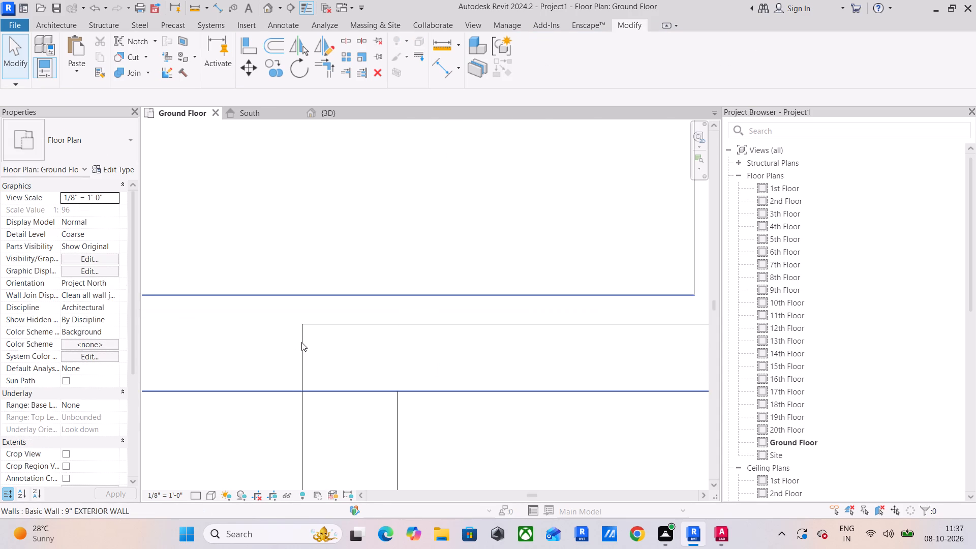
pyautogui.click(300, 359)
pyautogui.scroll(-6, 390, 361)
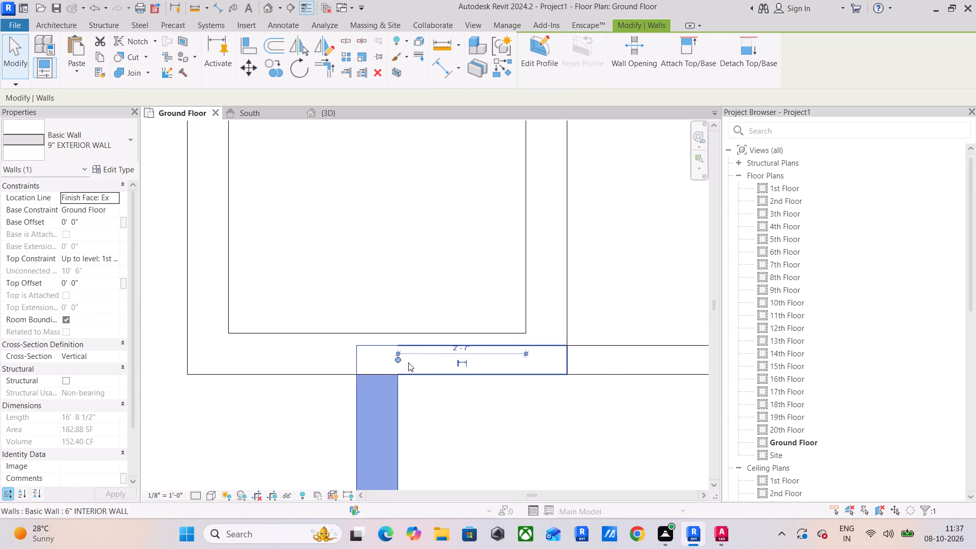
pyautogui.scroll(-1, 408, 362)
pyautogui.click(484, 348)
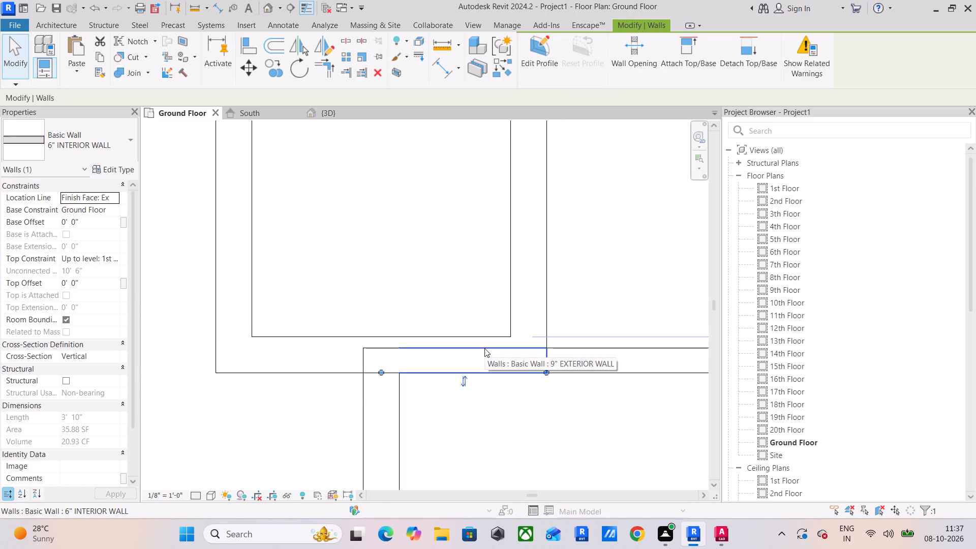
pyautogui.press('Delete')
# Split the upper block's bottom 6" INTERIOR WALL at the room-side face of the copied projection.
pyautogui.scroll(-2, 484, 348)
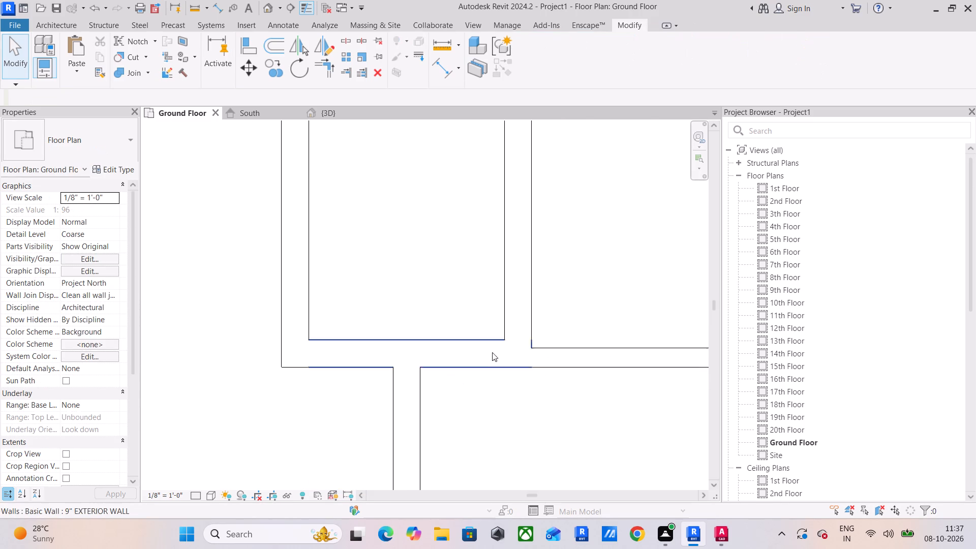
pyautogui.scroll(-2, 492, 352)
pyautogui.moveTo(541, 346); pyautogui.dragTo(477, 494, button='middle')
pyautogui.scroll(-2, 484, 369)
pyautogui.scroll(9, 437, 217)
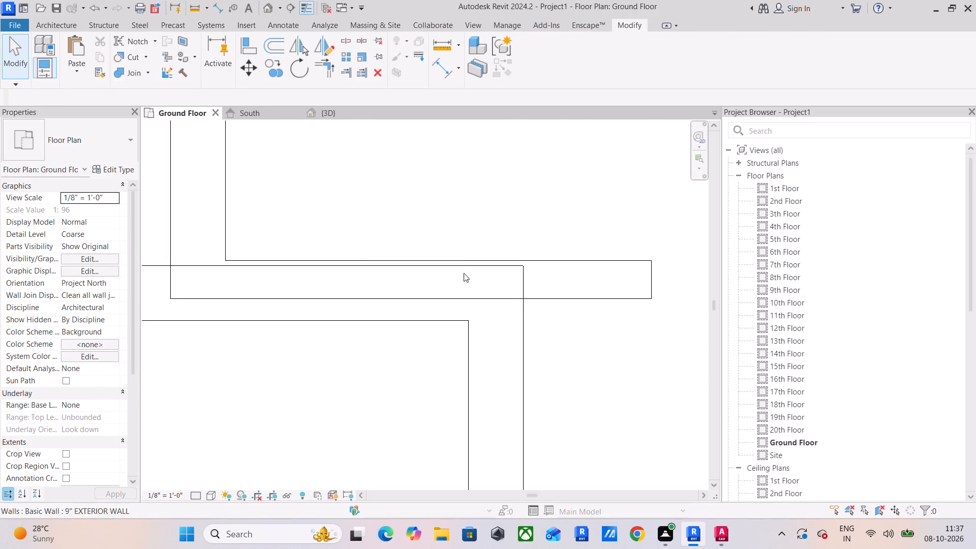
pyautogui.click(350, 41)
pyautogui.scroll(3, 543, 295)
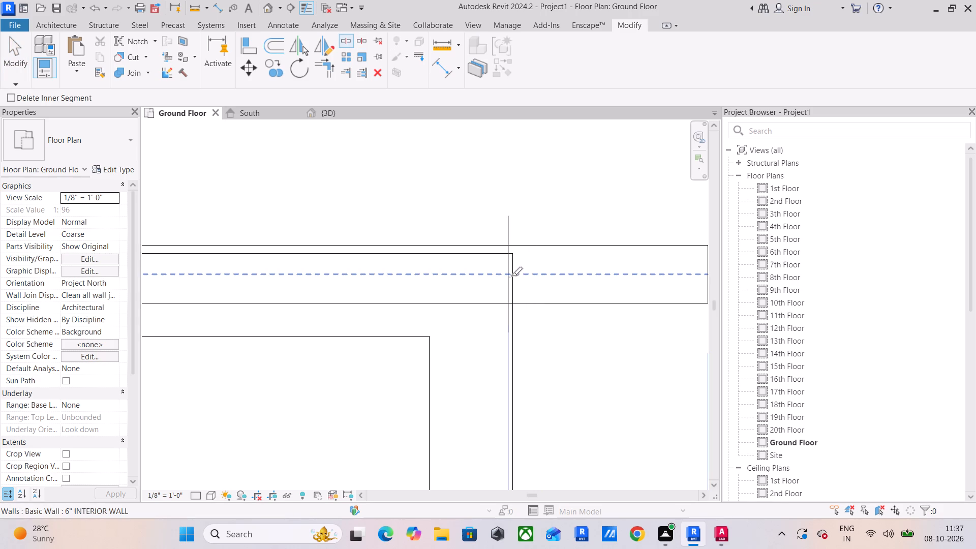
pyautogui.scroll(4, 512, 276)
pyautogui.click(514, 274)
pyautogui.press('Escape')
pyautogui.scroll(-6, 551, 298)
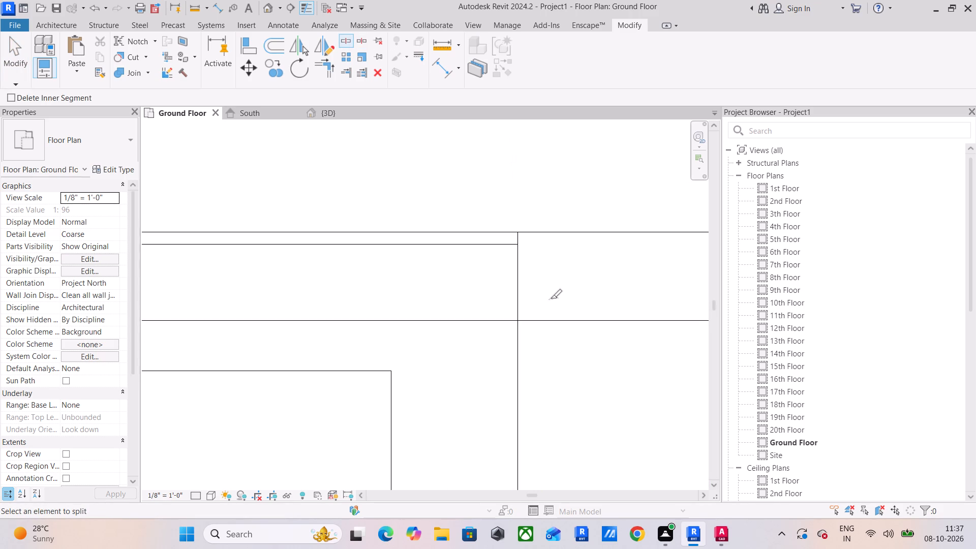
# Delete the split-off 6" INTERIOR WALL piece overlapping the copied projection's top wall in the upper block.
pyautogui.scroll(-3, 551, 298)
pyautogui.press('Escape')
pyautogui.click(450, 272)
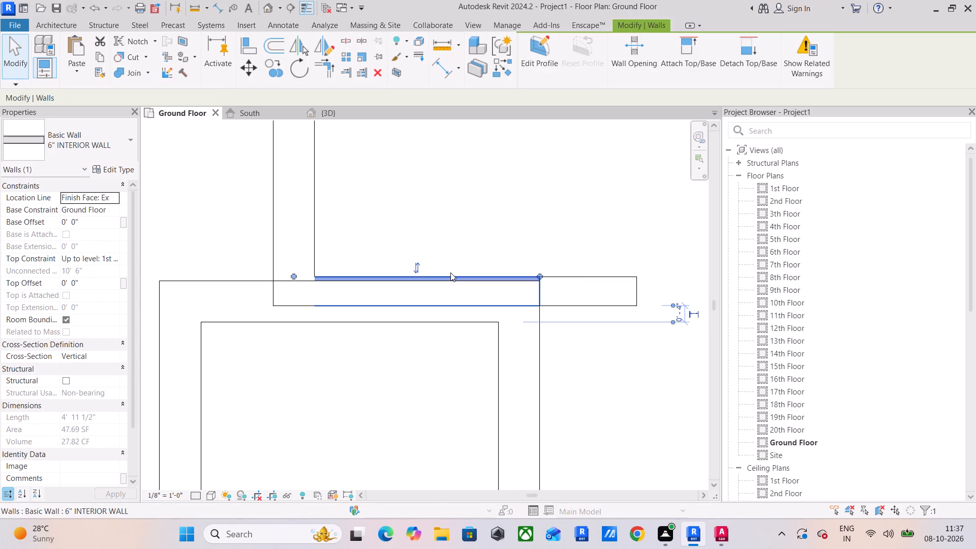
pyautogui.press('Delete')
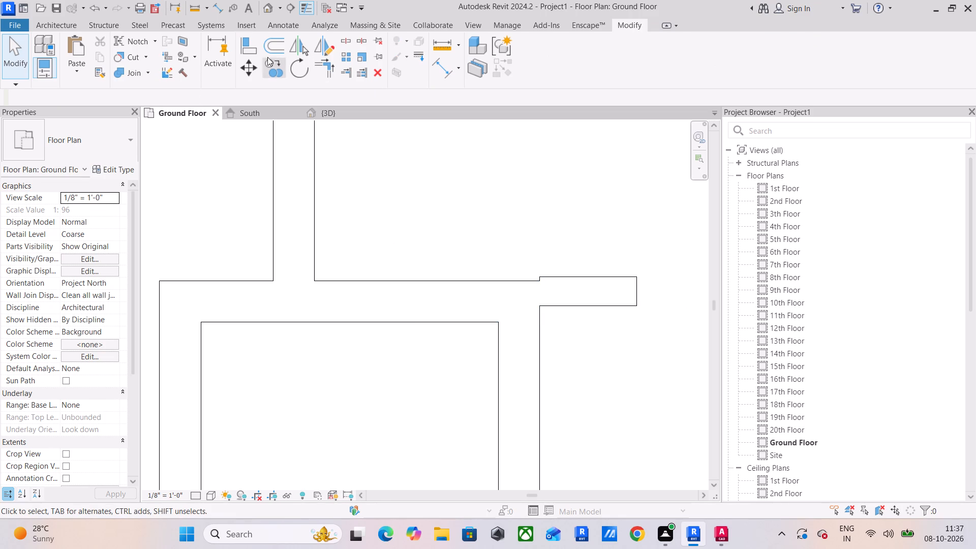
# Align the copied projection's top 9" EXTERIOR WALL with the upper face of the remaining interior wall stub beside it.
pyautogui.click(234, 40)
pyautogui.click(253, 46)
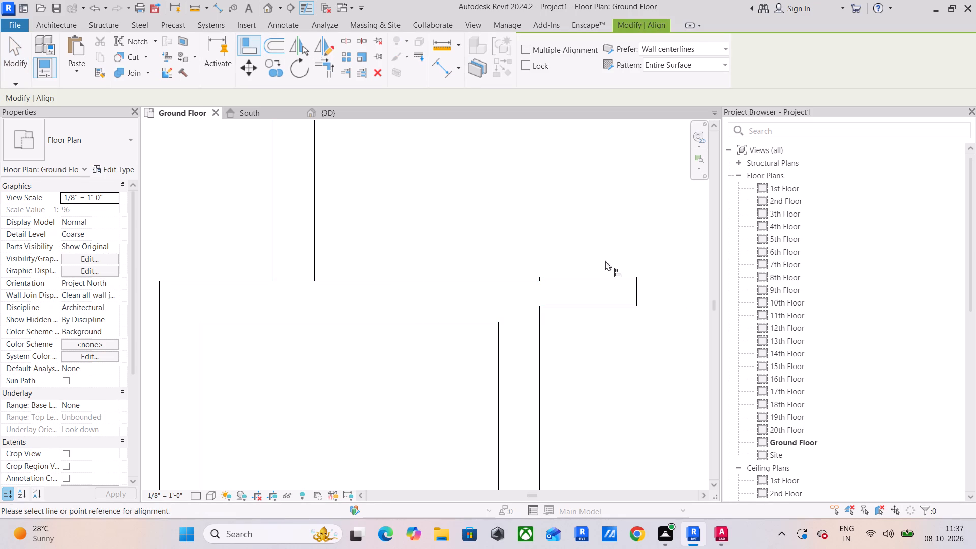
pyautogui.click(565, 271)
pyautogui.click(520, 279)
pyautogui.scroll(-2, 476, 294)
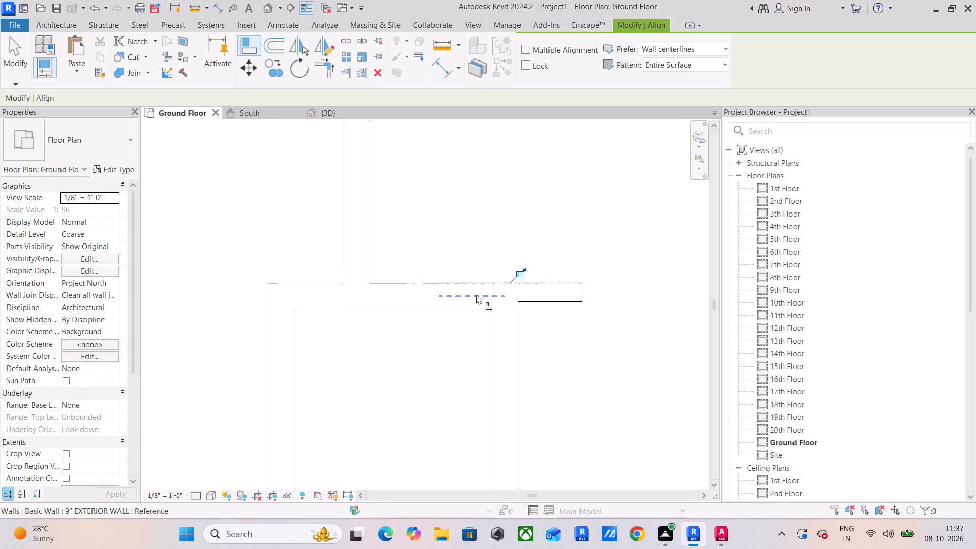
pyautogui.scroll(-7, 476, 294)
pyautogui.press('Escape')
pyautogui.press('Escape')
# Extend the interior wall stub beside the projection's top wall horizontally to the nearest vertical 6" INTERIOR WALL of the upper rooms.
pyautogui.moveTo(503, 346); pyautogui.dragTo(508, 263, button='middle')
pyautogui.scroll(-2, 510, 273)
pyautogui.moveTo(538, 300); pyautogui.dragTo(450, 260, button='middle')
pyautogui.moveTo(426, 326); pyautogui.dragTo(354, 351, button='middle')
pyautogui.scroll(-1, 369, 344)
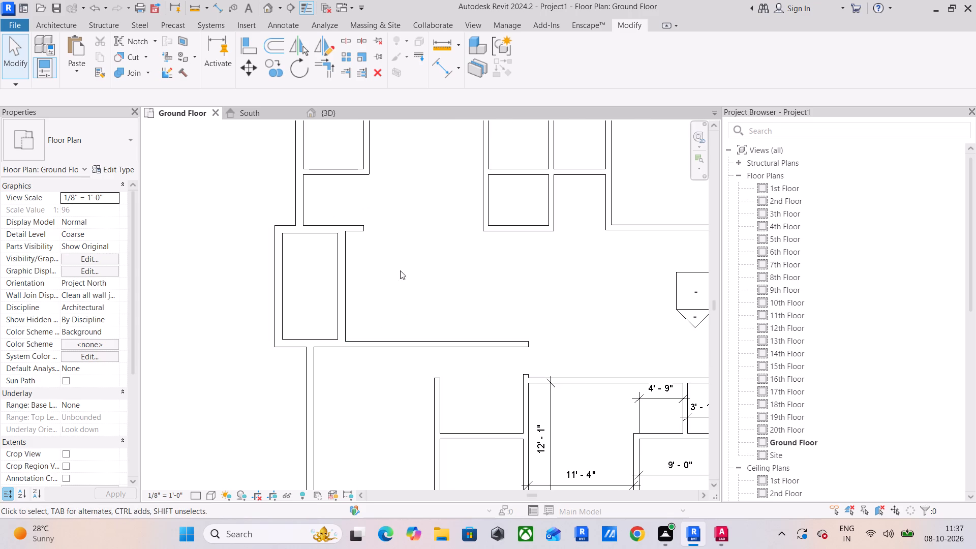
pyautogui.scroll(-2, 362, 265)
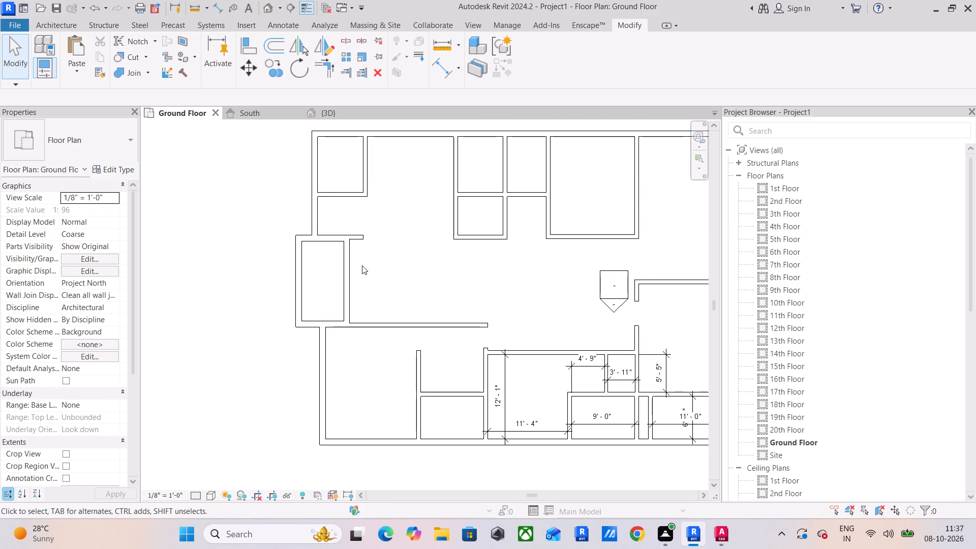
pyautogui.click(352, 233)
pyautogui.scroll(4, 354, 233)
pyautogui.moveTo(370, 235); pyautogui.dragTo(523, 235)
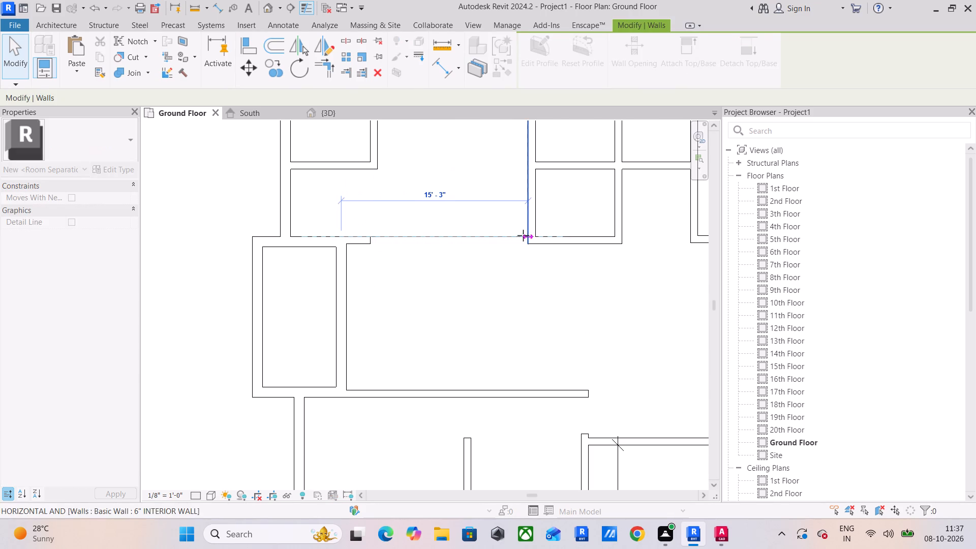
pyautogui.scroll(-1, 463, 320)
pyautogui.click(463, 320)
# Extend the lower block's vertical 6" INTERIOR WALL up to the free end of the horizontal wall running from the projection.
pyautogui.scroll(-3, 483, 312)
pyautogui.moveTo(487, 311); pyautogui.dragTo(360, 308, button='middle')
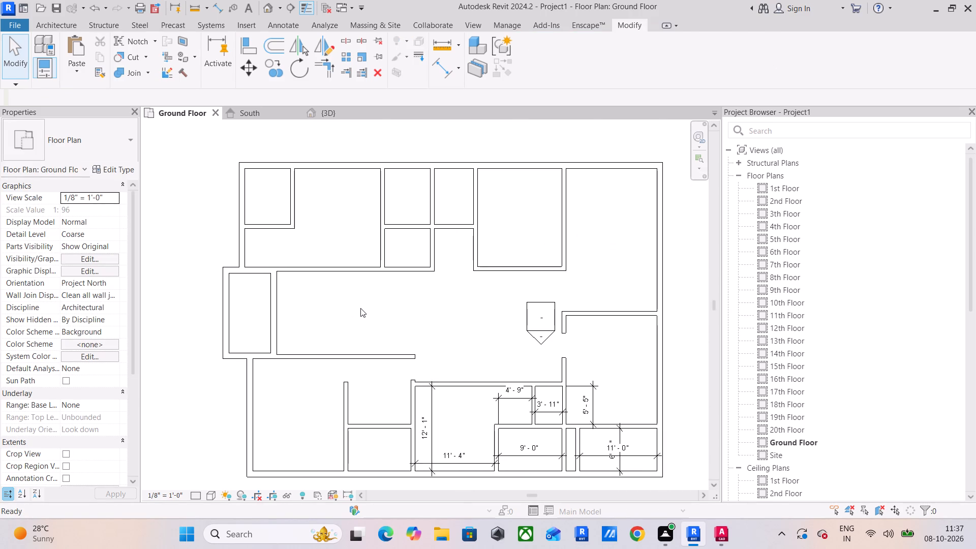
pyautogui.scroll(5, 411, 375)
pyautogui.click(415, 380)
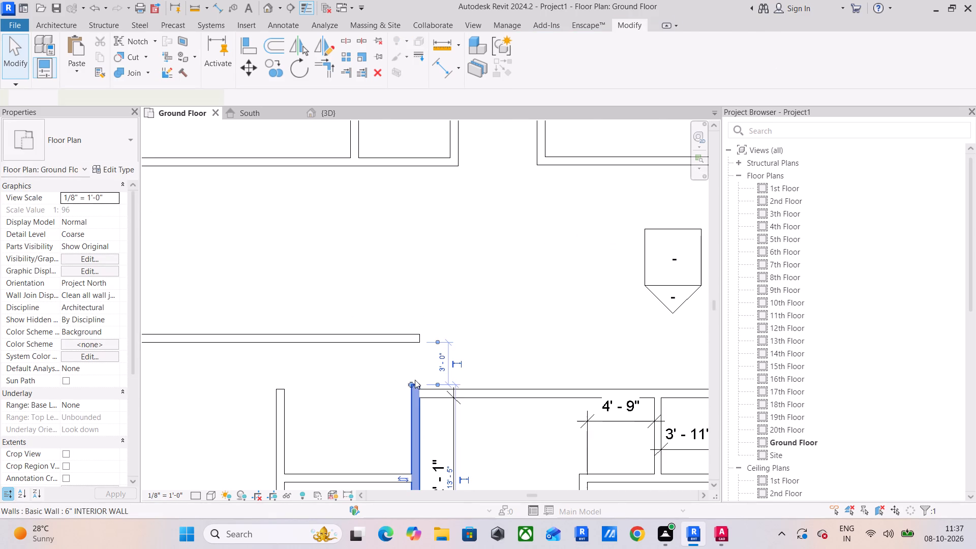
pyautogui.moveTo(409, 381); pyautogui.dragTo(410, 347)
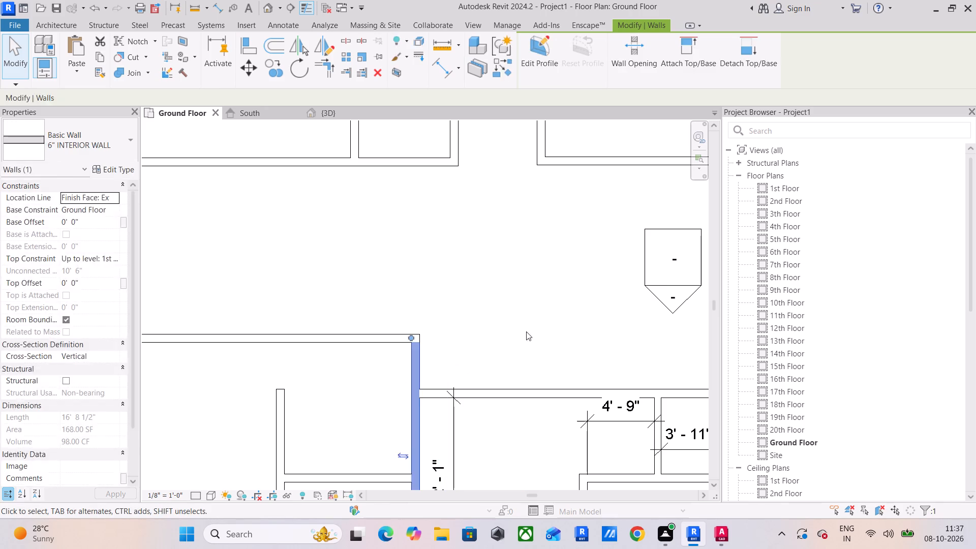
pyautogui.click(529, 323)
# Select all the matching linear dimensions on the floor plan and delete them.
pyautogui.scroll(-4, 507, 329)
pyautogui.moveTo(507, 329); pyautogui.dragTo(417, 298, button='middle')
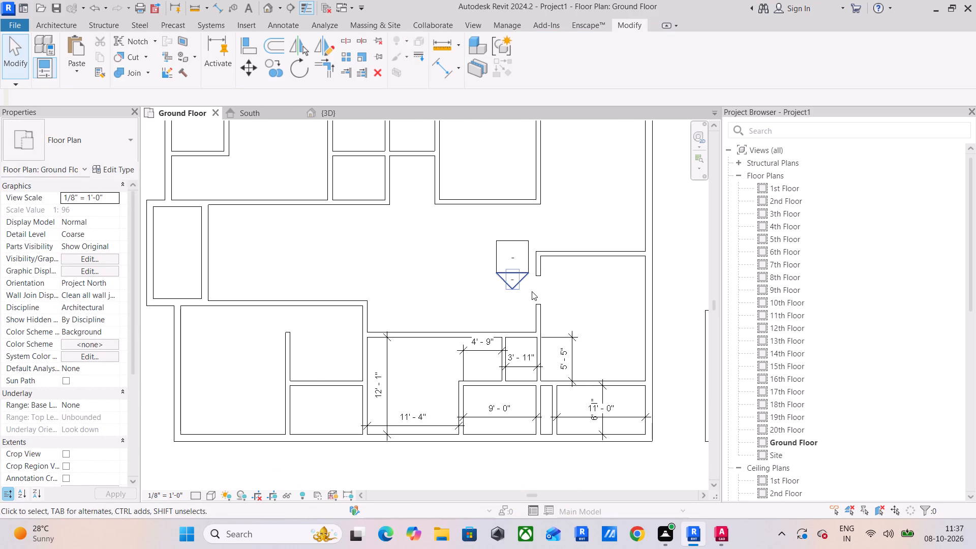
pyautogui.scroll(-2, 496, 291)
pyautogui.moveTo(493, 296); pyautogui.dragTo(468, 331, button='middle')
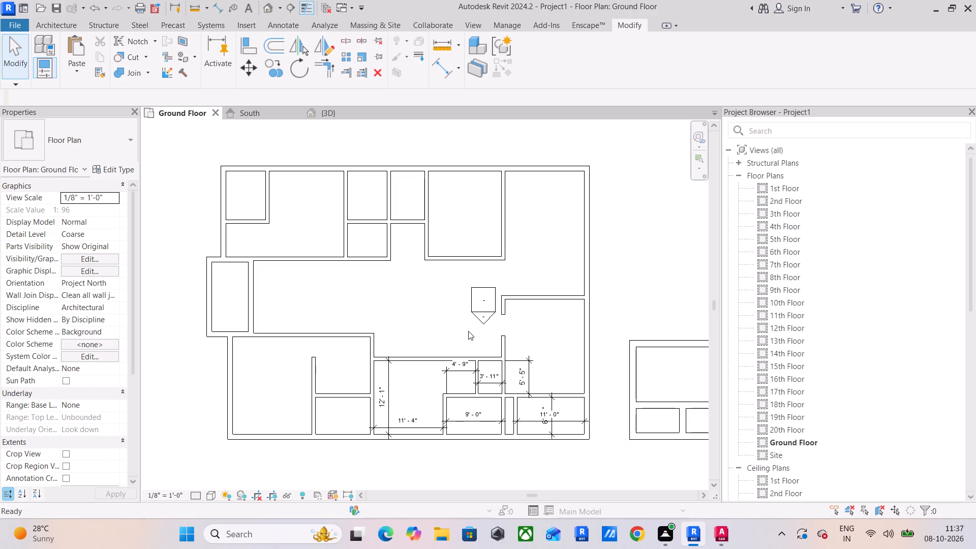
pyautogui.scroll(-1, 543, 352)
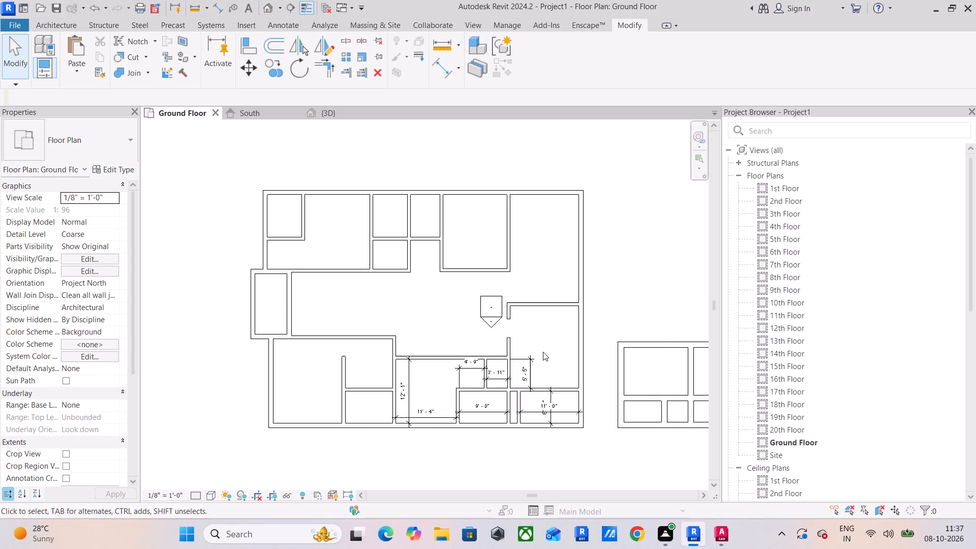
pyautogui.moveTo(545, 352); pyautogui.dragTo(441, 319, button='middle')
pyautogui.scroll(3, 434, 339)
pyautogui.click(419, 341)
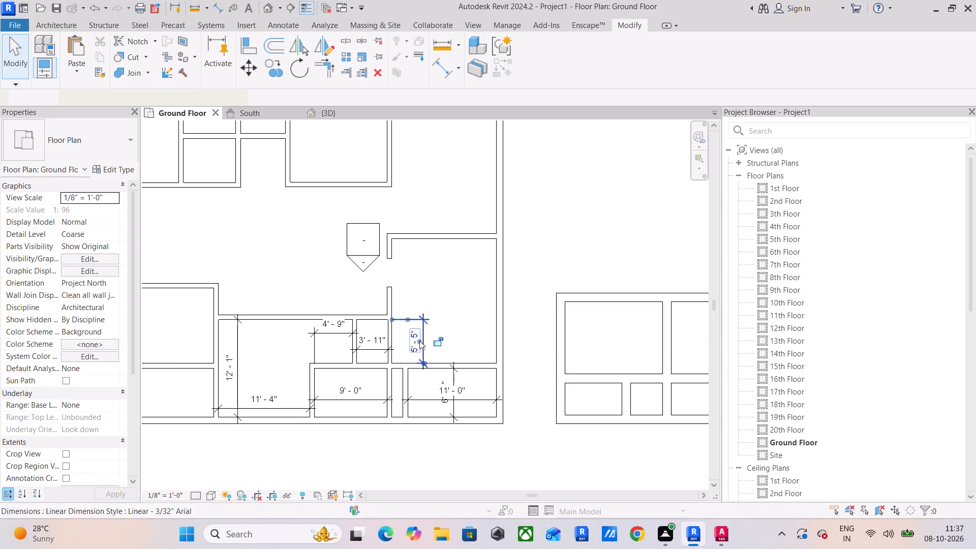
pyautogui.write('sa')
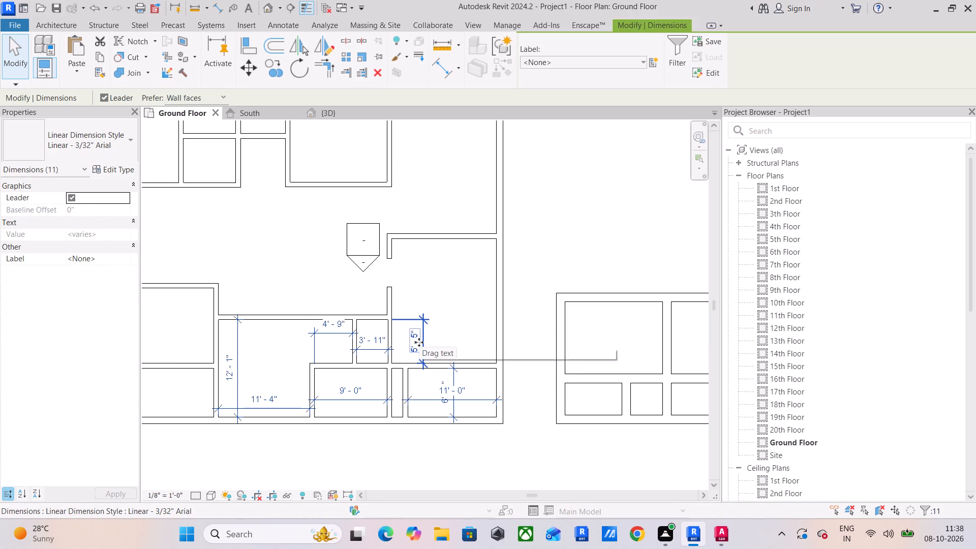
pyautogui.press('Delete')
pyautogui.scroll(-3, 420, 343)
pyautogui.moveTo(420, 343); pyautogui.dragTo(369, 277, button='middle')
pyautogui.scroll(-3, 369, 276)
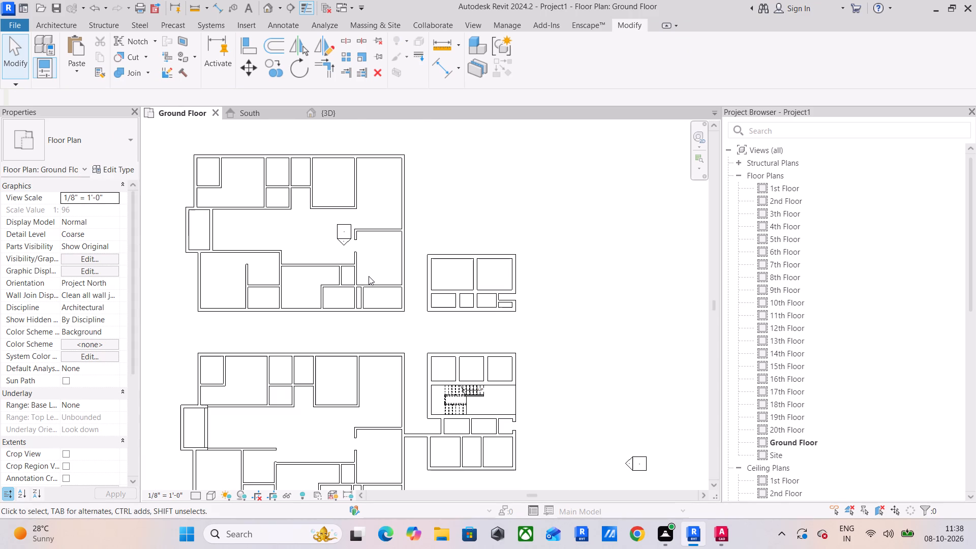
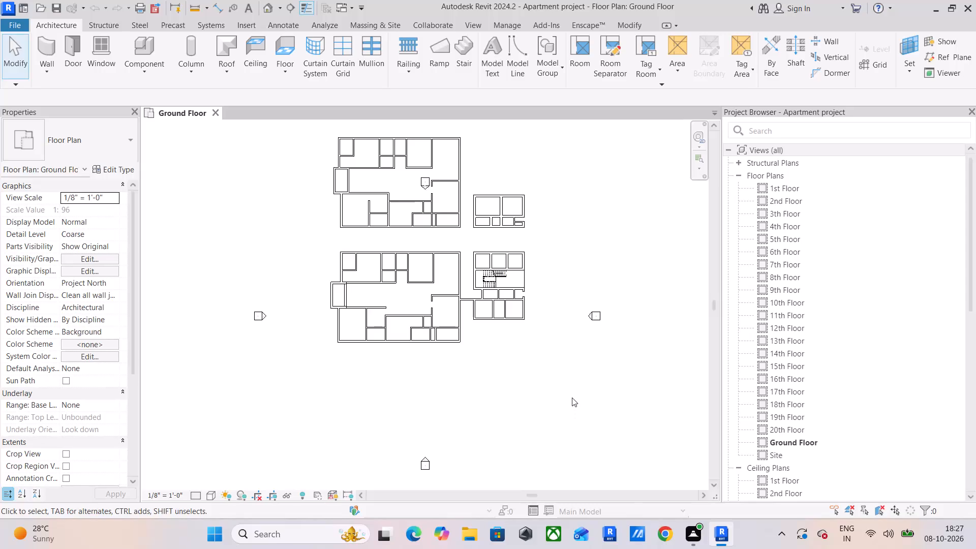
# Examine the small block beside the upper plan and its 12" EXTERIOR WALL facing that plan.
pyautogui.moveTo(457, 302); pyautogui.dragTo(414, 343, button='middle')
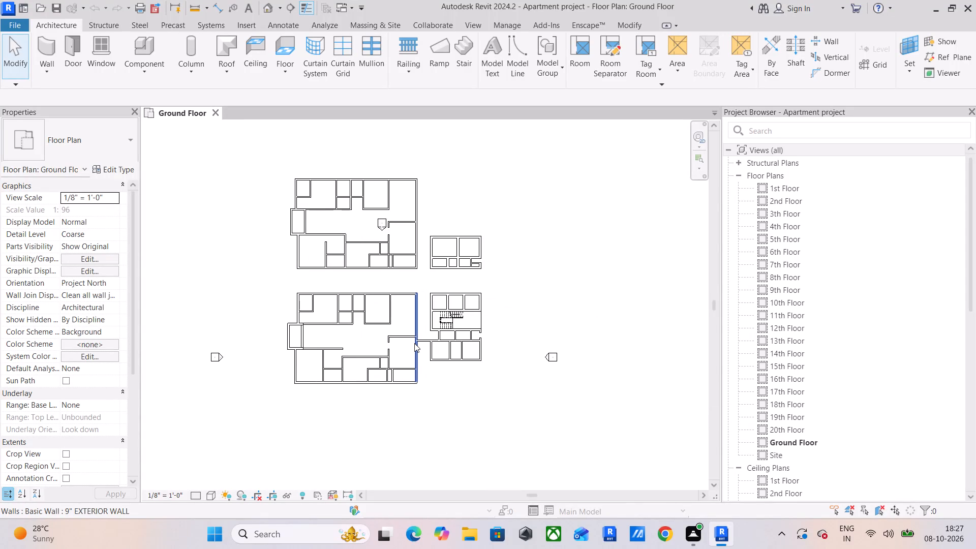
pyautogui.scroll(6, 464, 289)
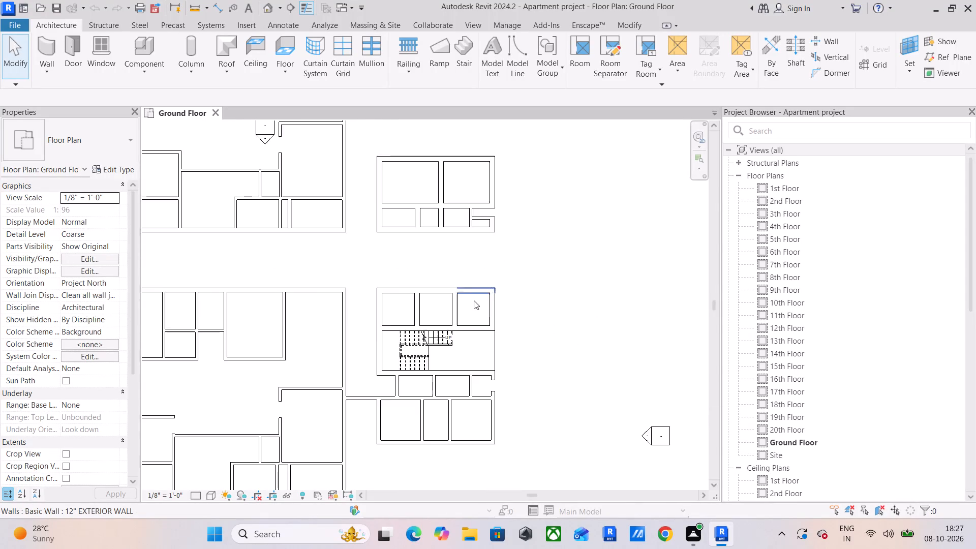
pyautogui.scroll(3, 485, 308)
pyautogui.moveTo(486, 311); pyautogui.dragTo(454, 414, button='middle')
pyautogui.scroll(-1, 455, 409)
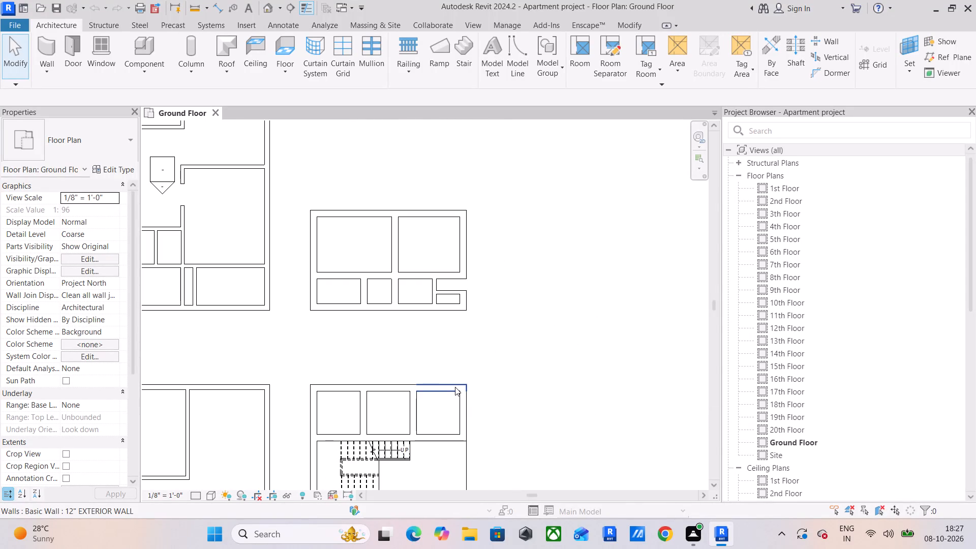
pyautogui.moveTo(286, 268); pyautogui.dragTo(337, 374, button='middle')
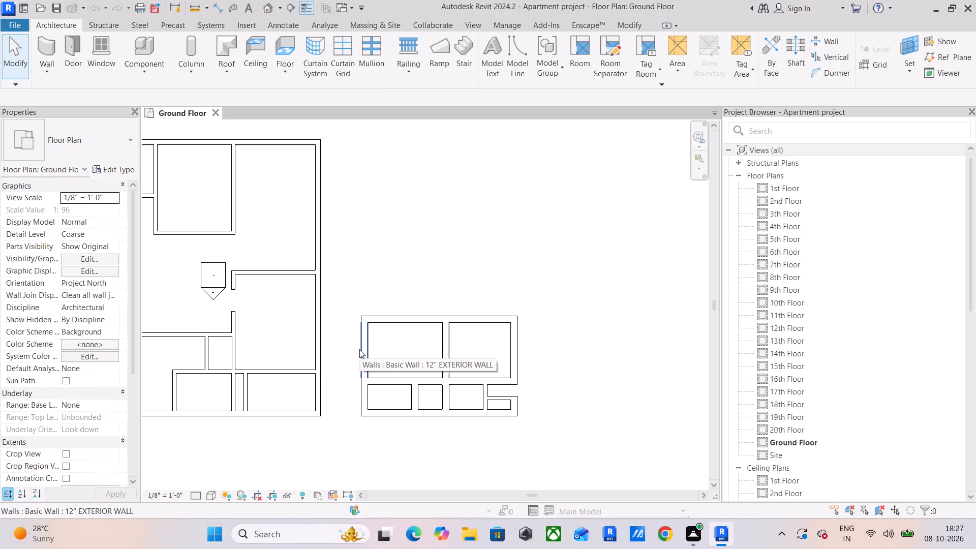
pyautogui.click(359, 349)
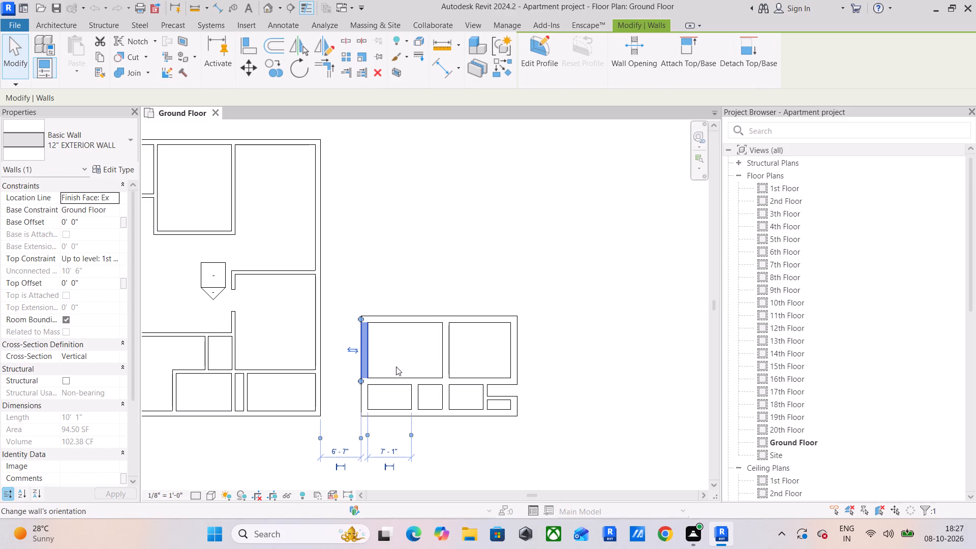
pyautogui.moveTo(449, 325); pyautogui.dragTo(476, 322, button='middle')
pyautogui.click(477, 230)
pyautogui.scroll(4, 399, 363)
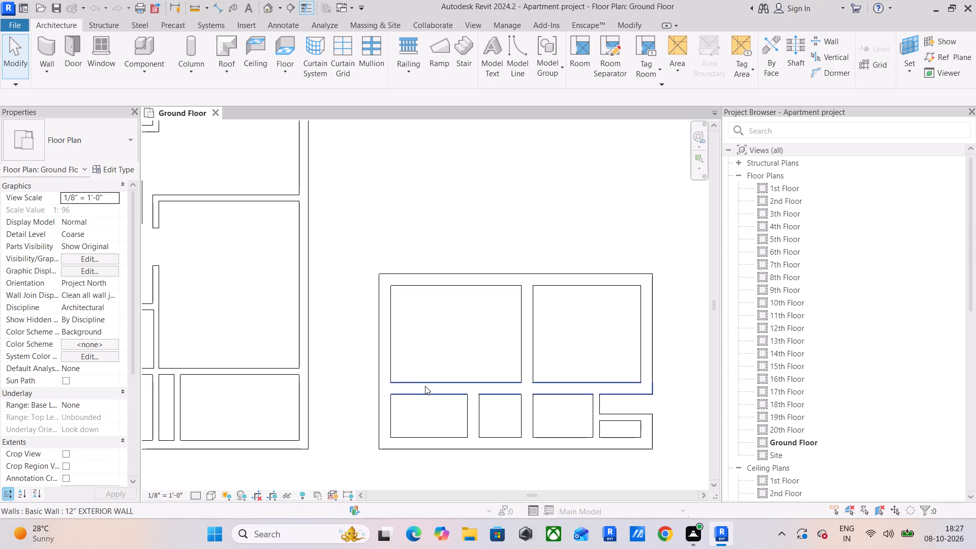
# Measure the inside width of the upper small block's eastern large room with an aligned dimension, and delete the dimension.
pyautogui.moveTo(530, 381); pyautogui.dragTo(449, 381, button='middle')
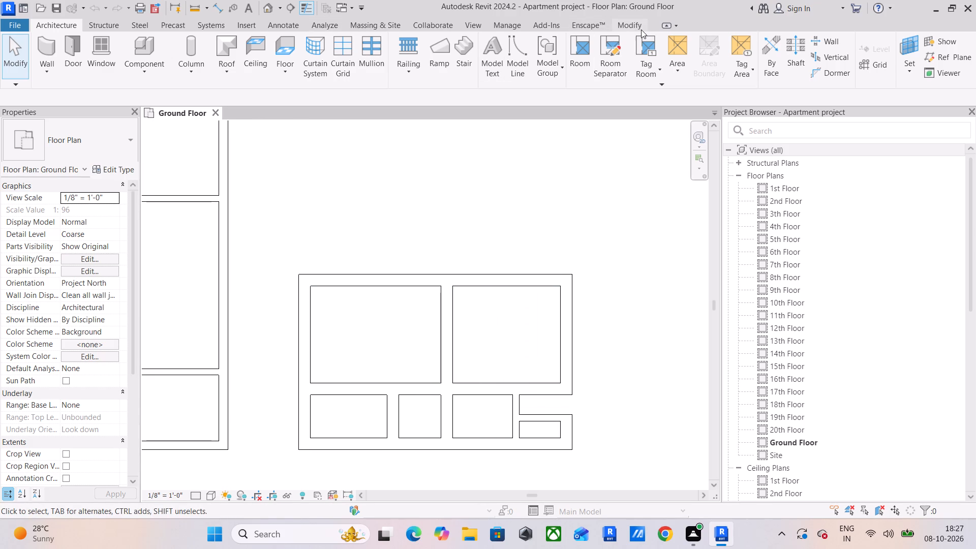
pyautogui.click(641, 29)
pyautogui.click(445, 64)
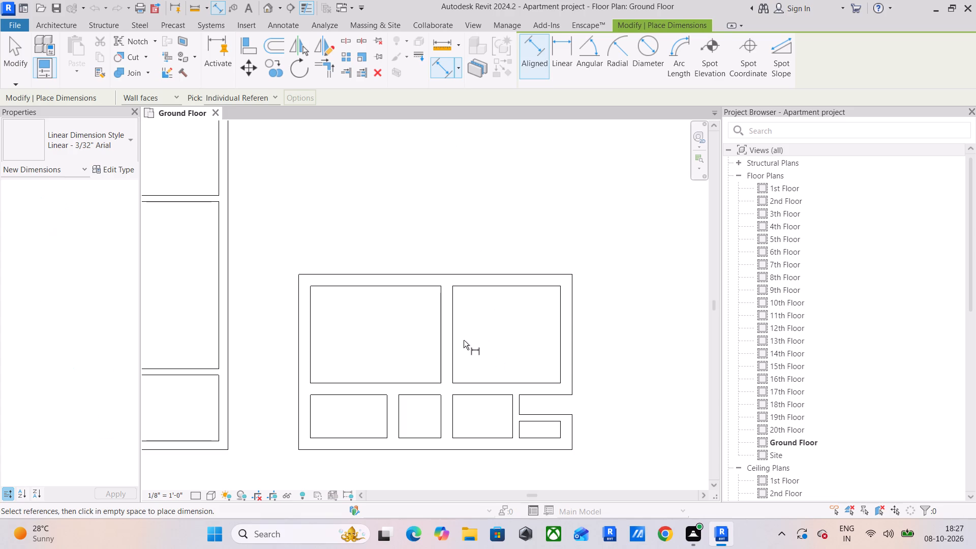
pyautogui.click(451, 329)
pyautogui.click(557, 342)
pyautogui.click(516, 359)
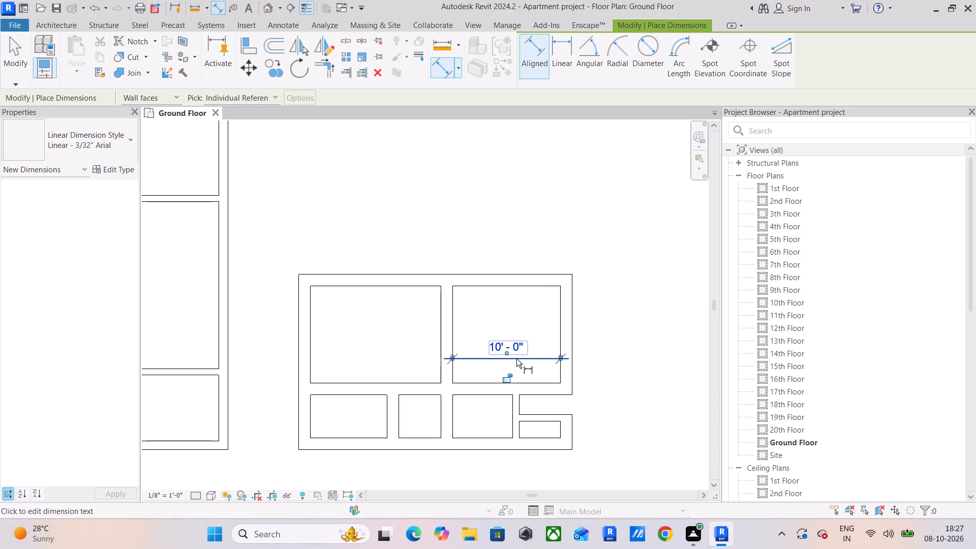
pyautogui.press('Escape')
pyautogui.press('Escape')
pyautogui.click(519, 349)
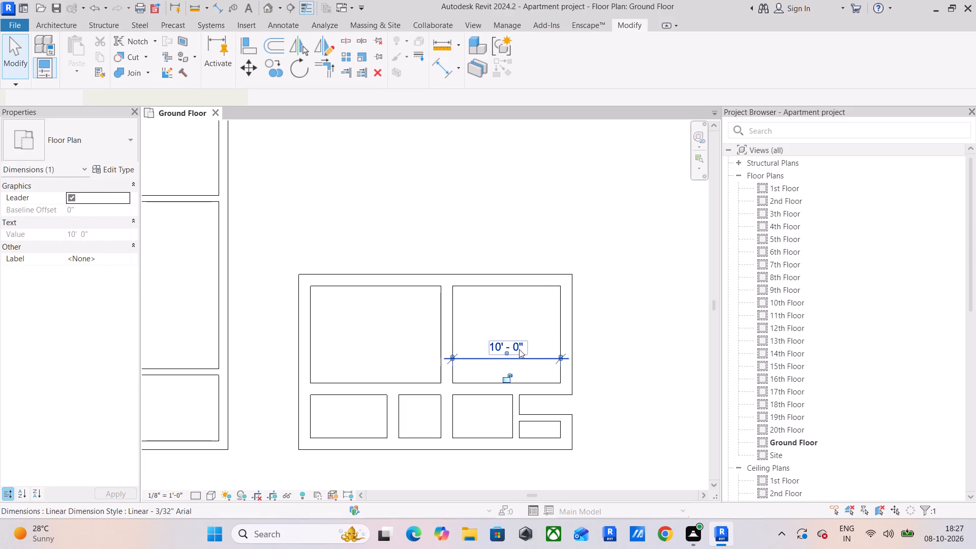
pyautogui.press('Delete')
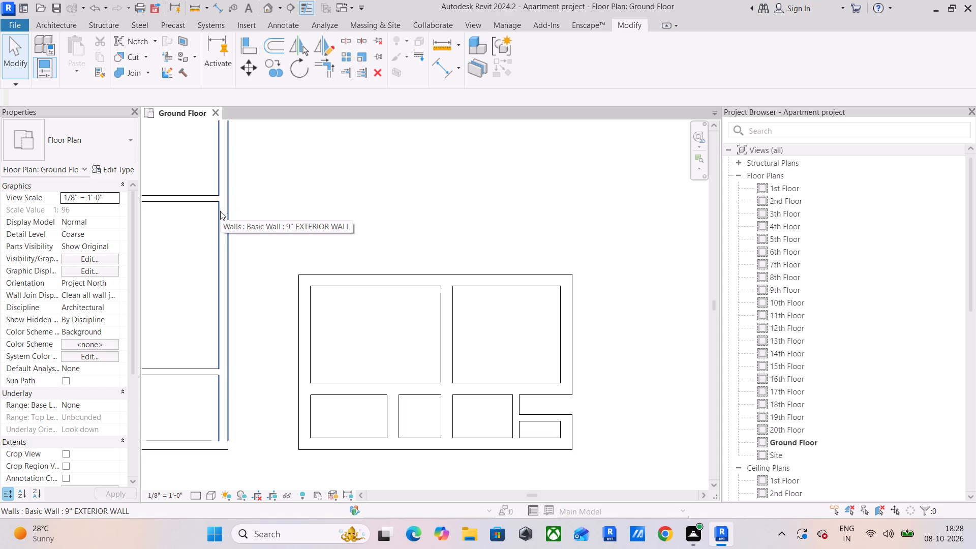
# Start a detail line on the exterior wall's inner face, 2' above the interior wall junction, and draw a 6" vertical segment.
pyautogui.scroll(-3, 264, 208)
pyautogui.moveTo(266, 209); pyautogui.dragTo(288, 302, button='middle')
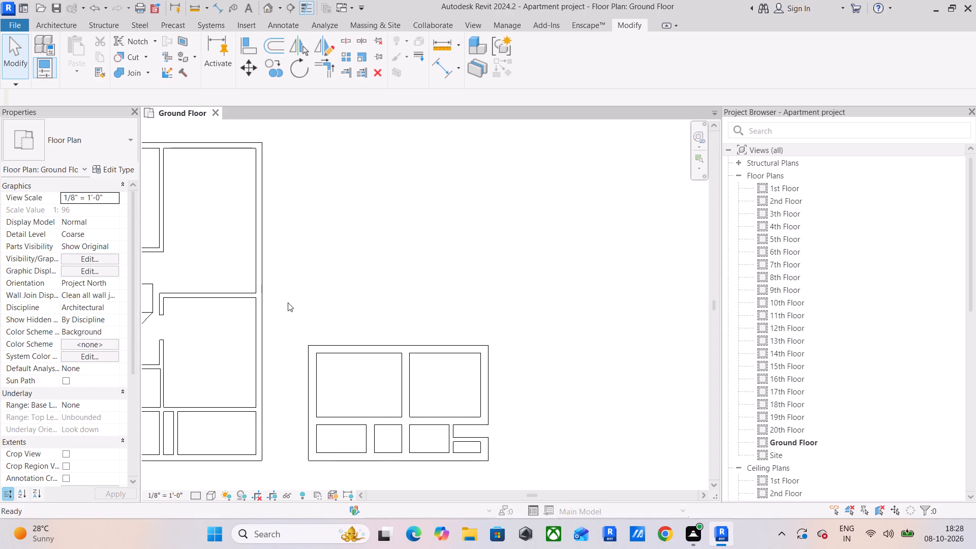
pyautogui.scroll(3, 254, 273)
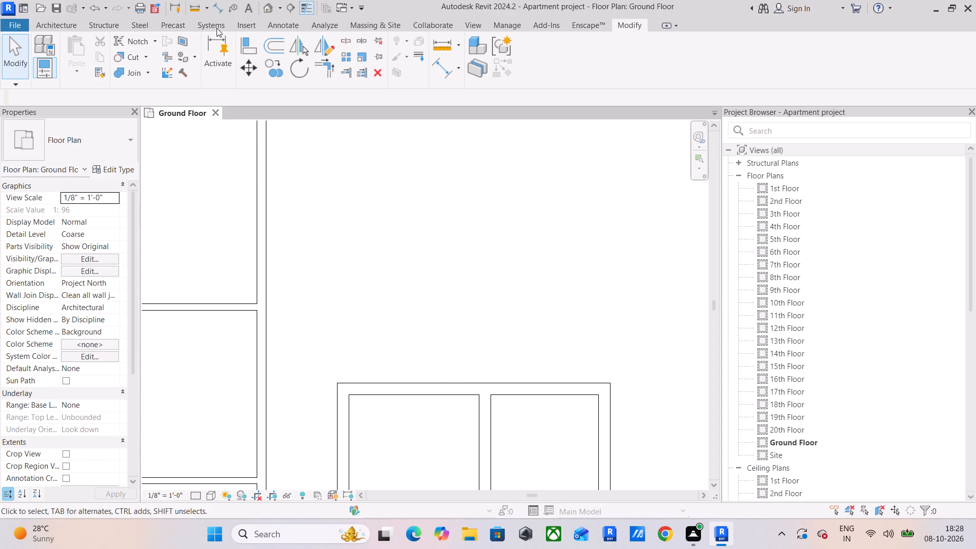
pyautogui.click(292, 23)
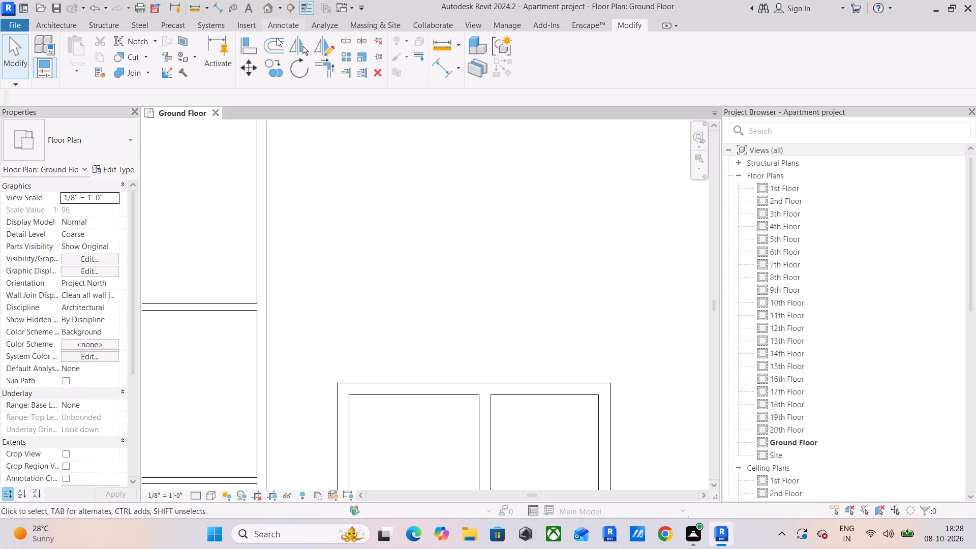
pyautogui.click(269, 42)
pyautogui.scroll(5, 256, 285)
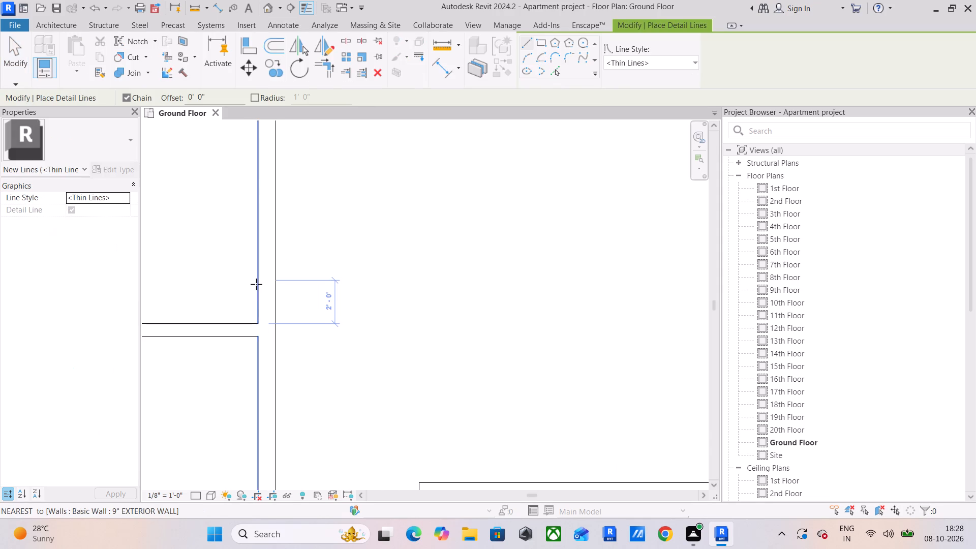
pyautogui.scroll(1, 251, 315)
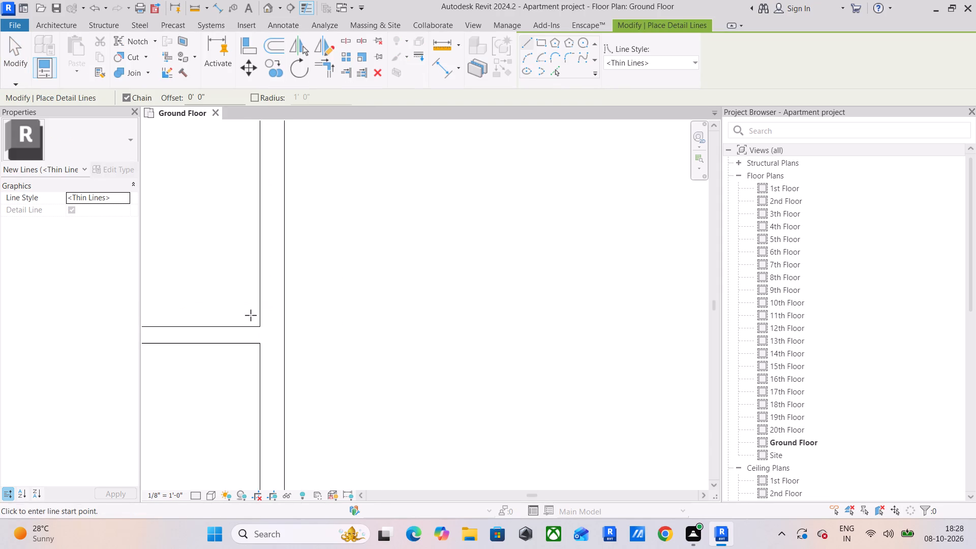
pyautogui.scroll(1, 251, 315)
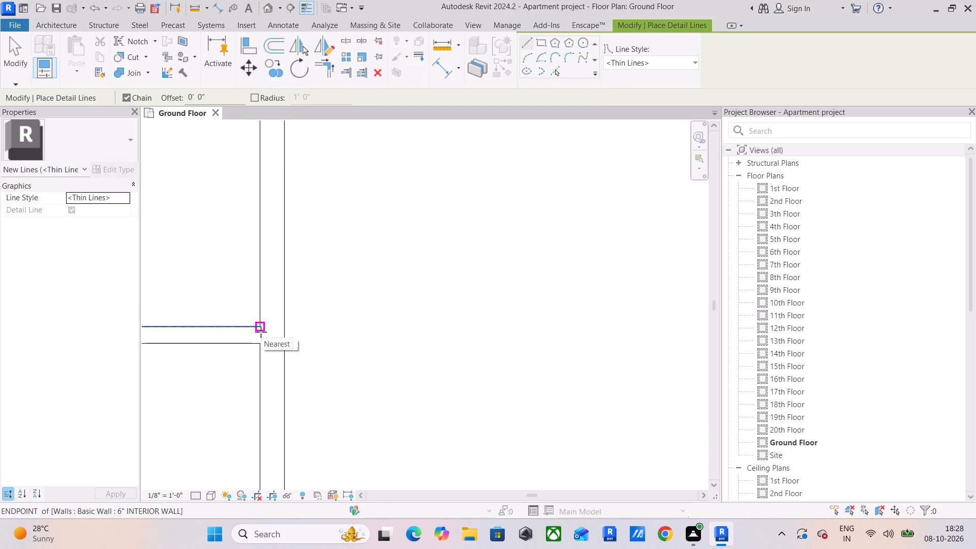
pyautogui.scroll(1, 261, 332)
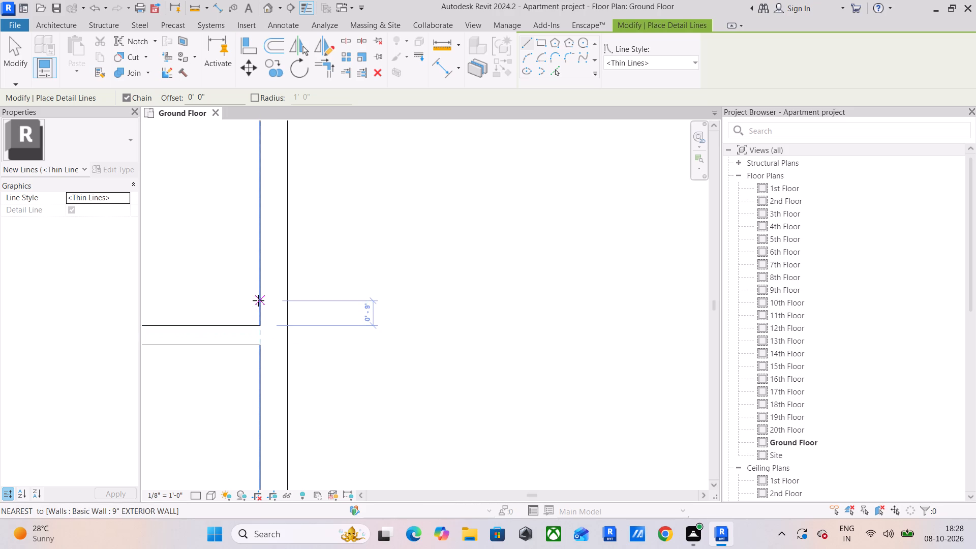
pyautogui.press('2')
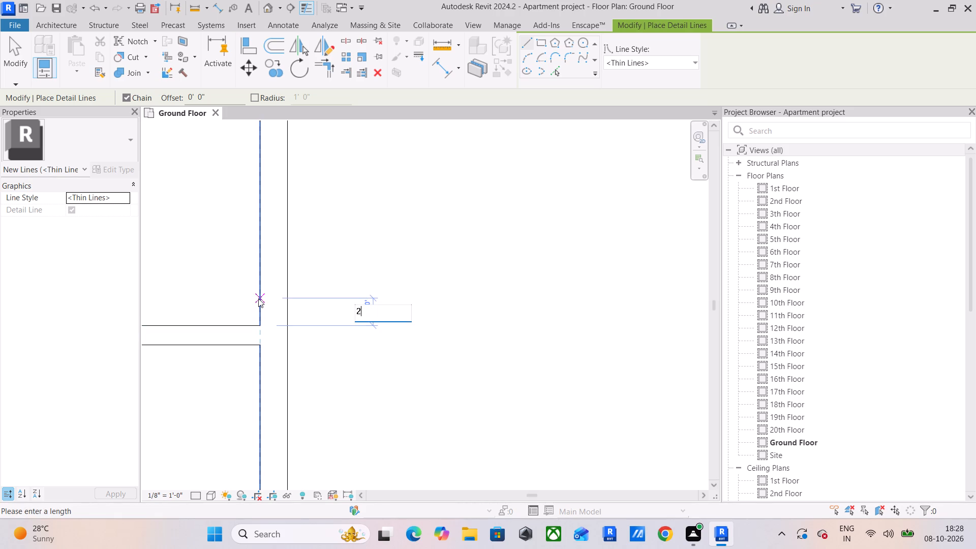
pyautogui.press("'")
pyautogui.press('Return')
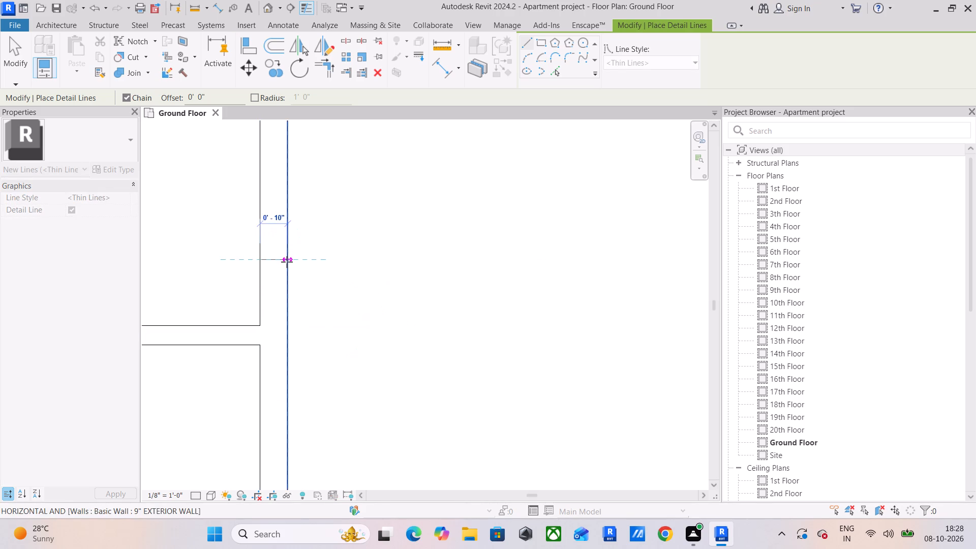
pyautogui.write('6"')
pyautogui.press('Return')
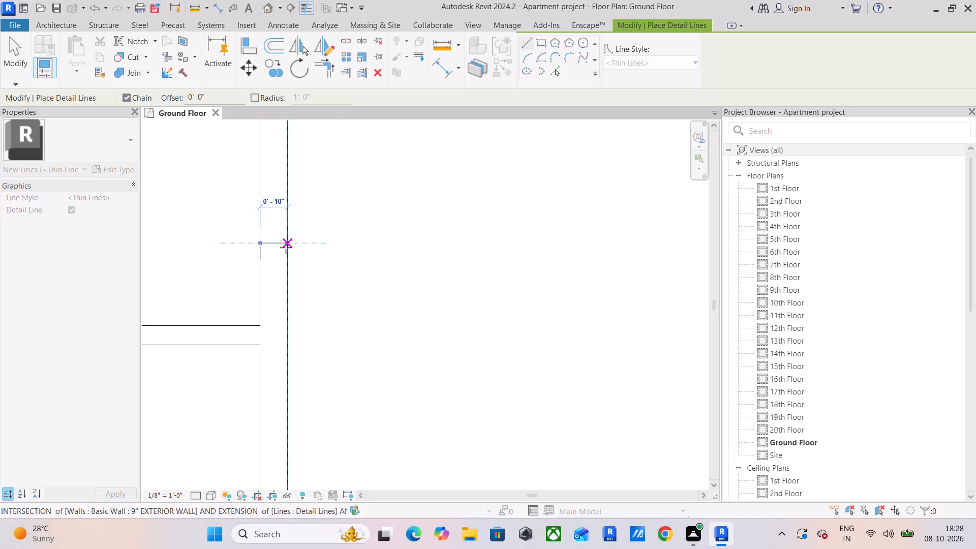
# Continue the detail line horizontally across the 9" EXTERIOR WALL and about 1'-11" beyond its outer face.
pyautogui.click(286, 248)
pyautogui.click(351, 243)
pyautogui.press('Escape')
pyautogui.scroll(-2, 317, 289)
pyautogui.moveTo(321, 288); pyautogui.dragTo(237, 289, button='middle')
pyautogui.press('Escape')
pyautogui.press('Escape')
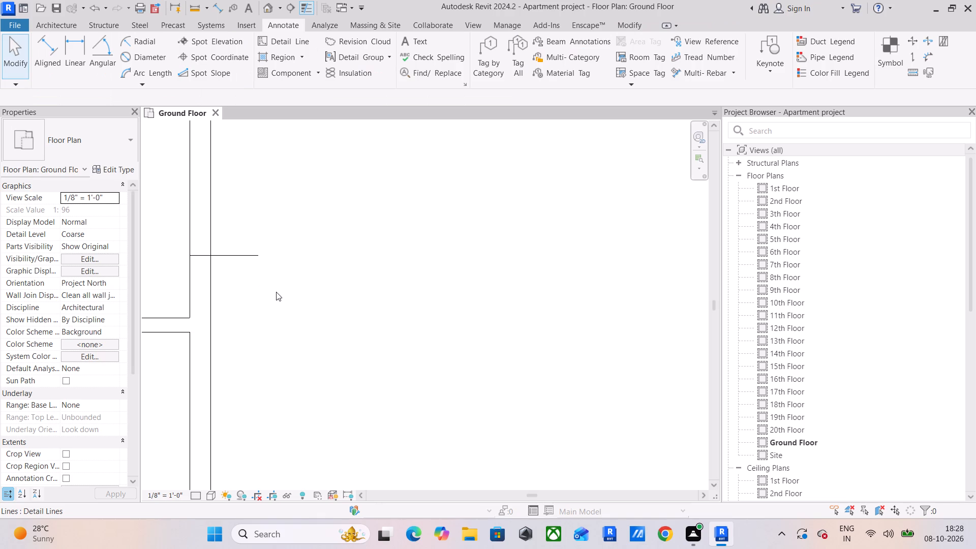
# Stretch the horizontal detail line's free end past the far side of the upper small block.
pyautogui.click(237, 257)
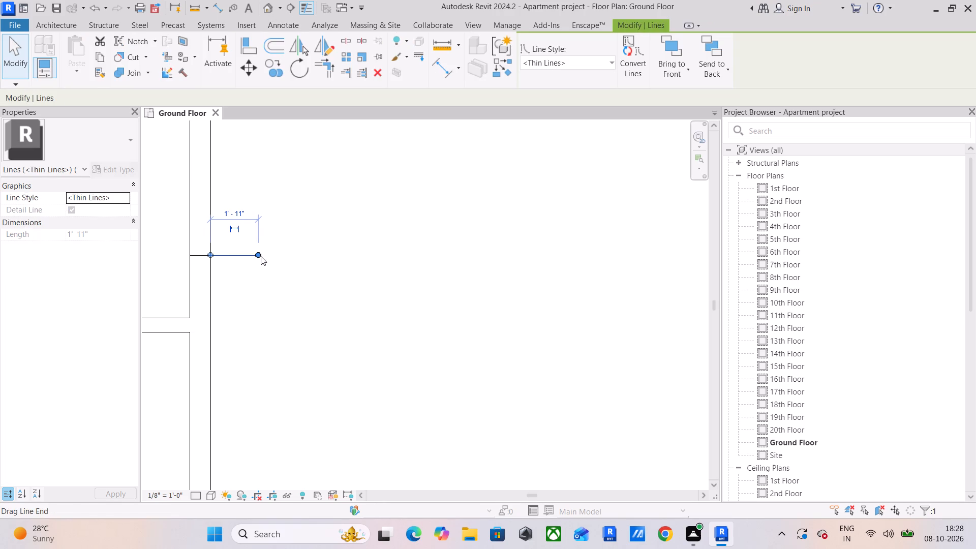
pyautogui.moveTo(261, 256); pyautogui.dragTo(581, 255)
pyautogui.scroll(-3, 581, 255)
pyautogui.moveTo(572, 260); pyautogui.dragTo(271, 266, button='middle')
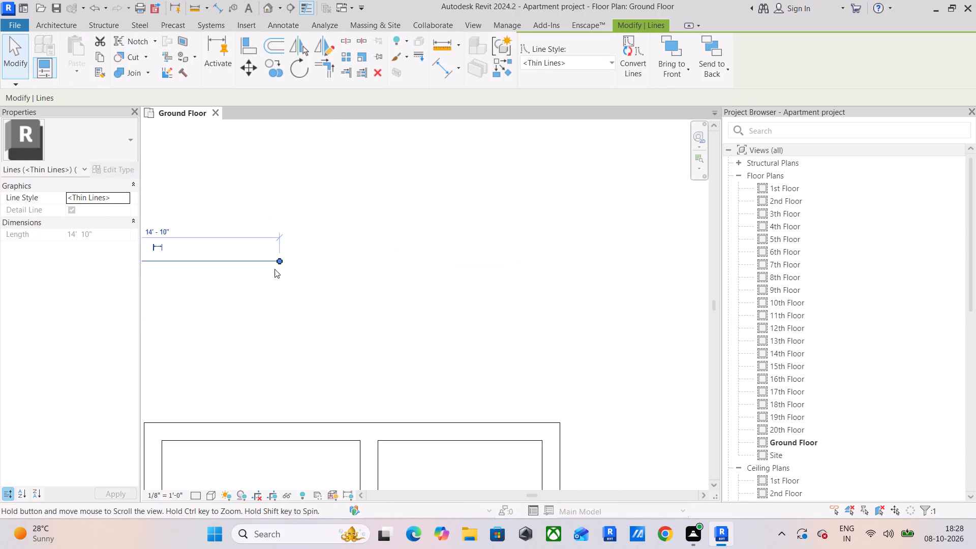
pyautogui.scroll(-2, 274, 269)
pyautogui.moveTo(277, 262); pyautogui.dragTo(567, 262)
pyautogui.click(341, 323)
# Measure the clear distance between the staircase room's upper and lower walls in the lower small block, without keeping the dimension.
pyautogui.scroll(-2, 259, 310)
pyautogui.moveTo(270, 316); pyautogui.dragTo(539, 299, button='middle')
pyautogui.moveTo(429, 312); pyautogui.dragTo(257, 298, button='middle')
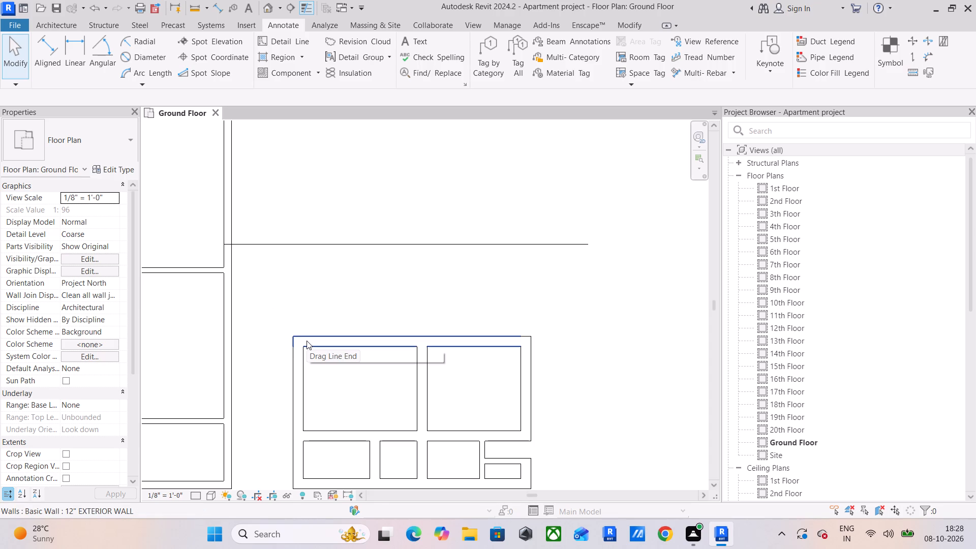
pyautogui.scroll(-2, 385, 360)
pyautogui.moveTo(383, 363); pyautogui.dragTo(383, 312, button='middle')
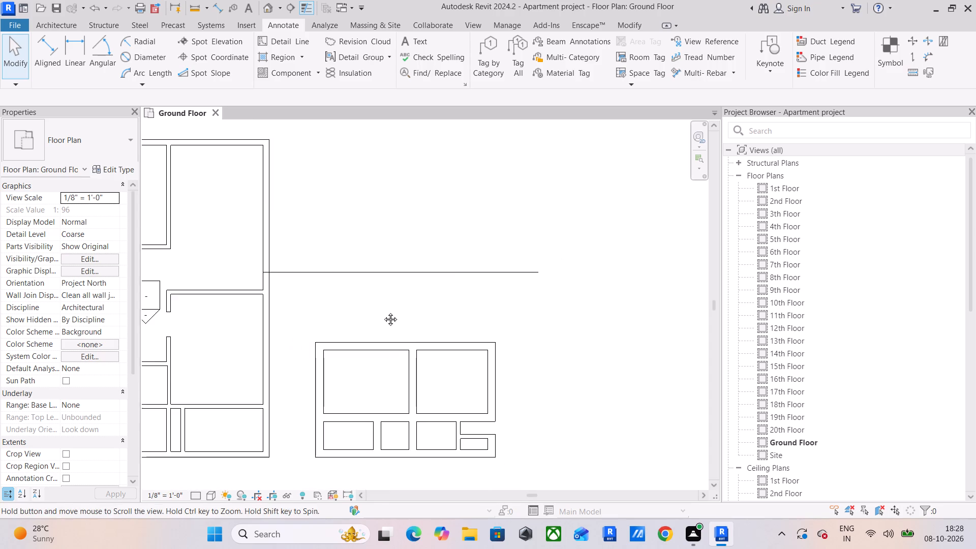
pyautogui.moveTo(383, 312); pyautogui.dragTo(371, 190, button='middle')
pyautogui.moveTo(408, 353); pyautogui.dragTo(419, 311, button='middle')
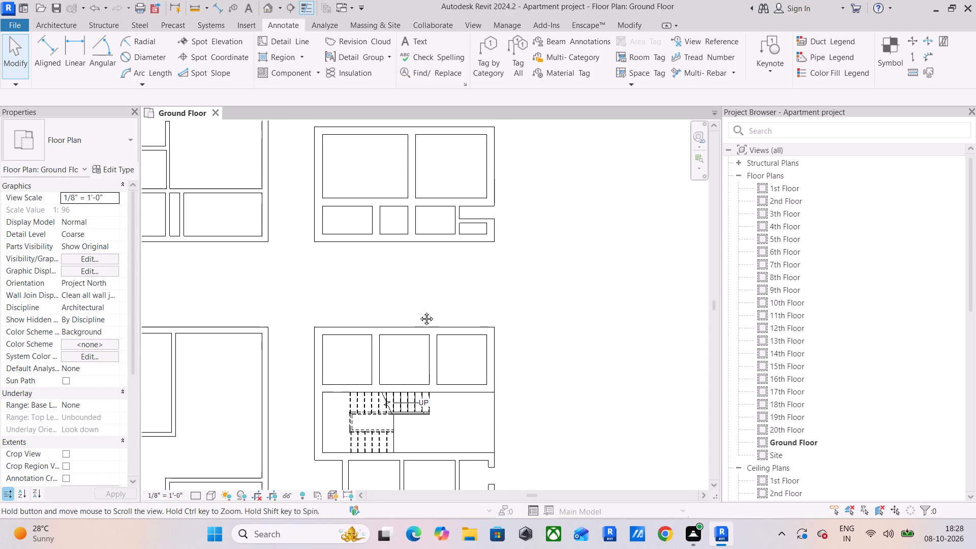
pyautogui.moveTo(419, 311); pyautogui.dragTo(419, 311, button='middle')
pyautogui.click(45, 44)
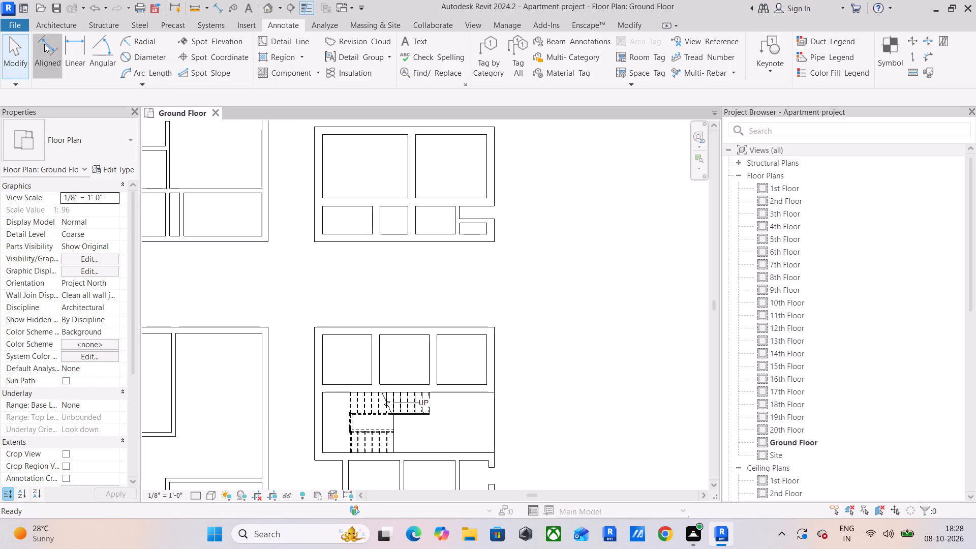
pyautogui.click(474, 448)
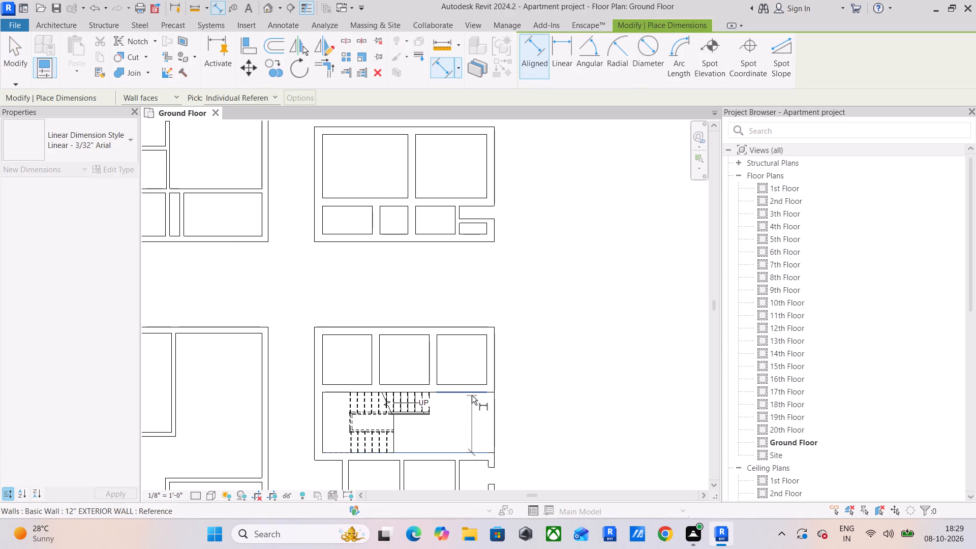
pyautogui.click(472, 395)
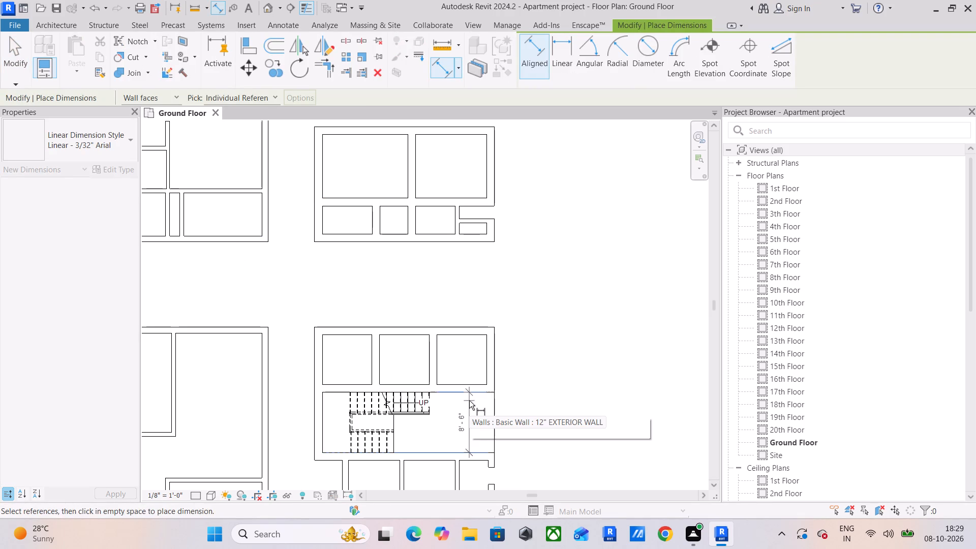
pyautogui.press('Escape')
pyautogui.press('Escape')
# Measure the distance from the upper small block's top wall to the horizontal detail line with an aligned dimension, and delete the dimension.
pyautogui.moveTo(473, 376); pyautogui.dragTo(504, 518, button='middle')
pyautogui.moveTo(519, 382); pyautogui.dragTo(506, 422, button='middle')
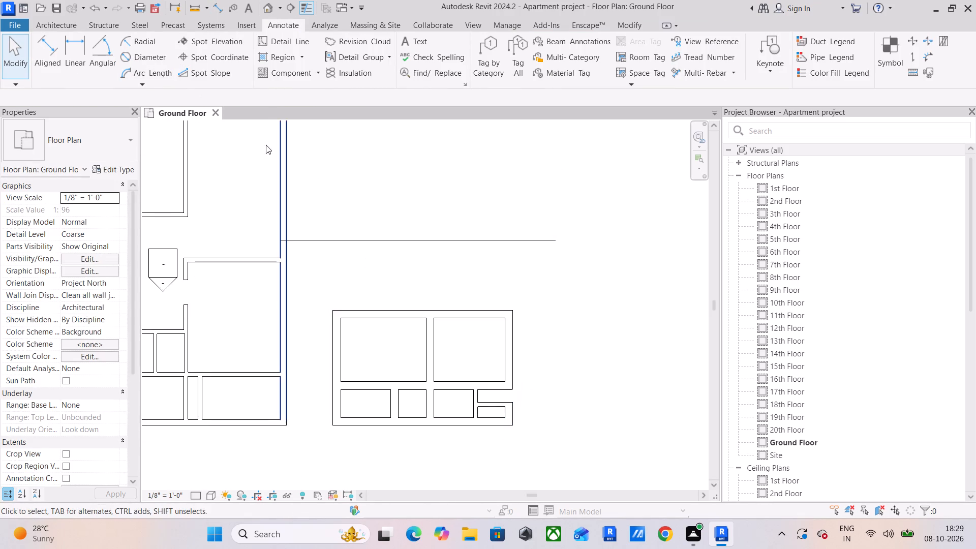
pyautogui.click(51, 53)
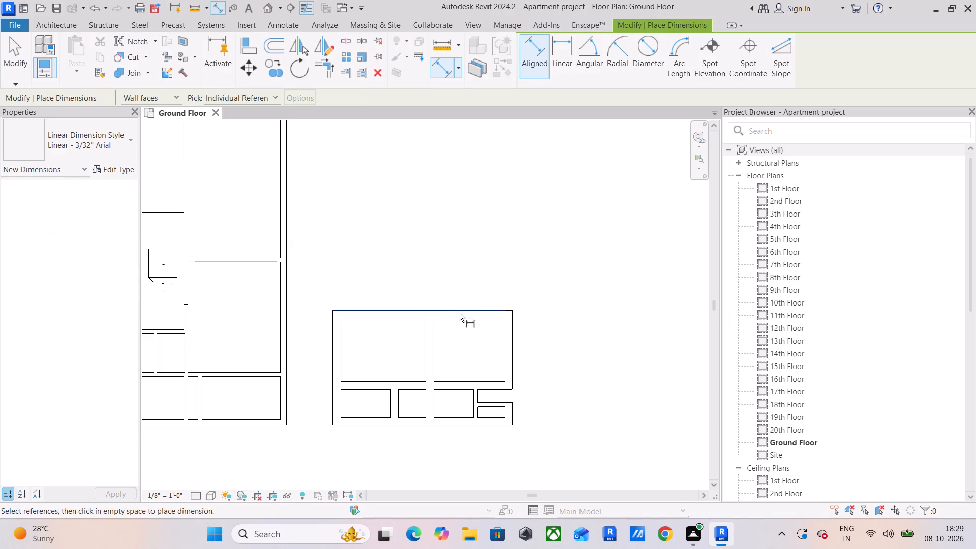
pyautogui.click(460, 311)
pyautogui.click(455, 242)
pyautogui.scroll(3, 464, 265)
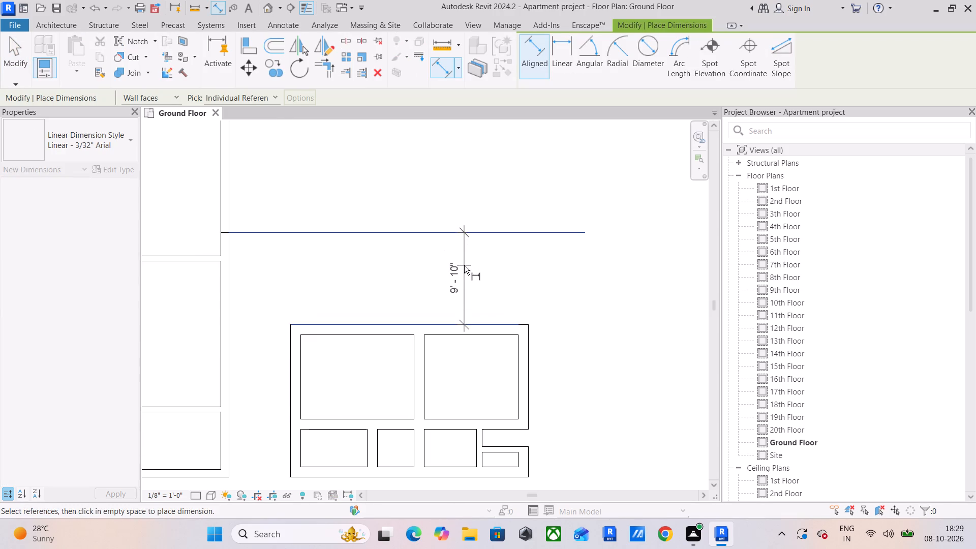
pyautogui.click(464, 265)
pyautogui.press('Escape')
pyautogui.press('Escape')
pyautogui.click(464, 279)
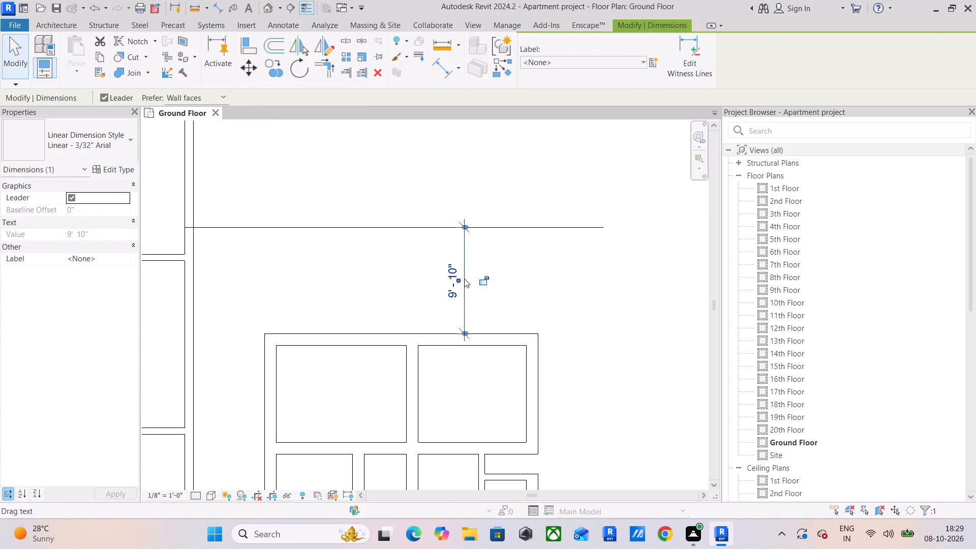
pyautogui.press('Delete')
pyautogui.scroll(4, 462, 281)
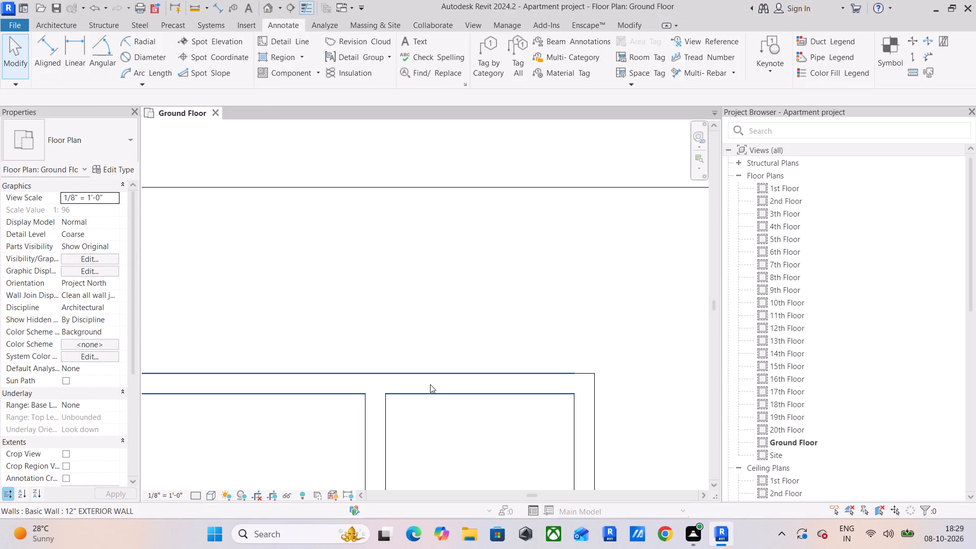
# Check the distance from the upper small block's top wall to the horizontal detail line by selecting that wall.
pyautogui.click(430, 384)
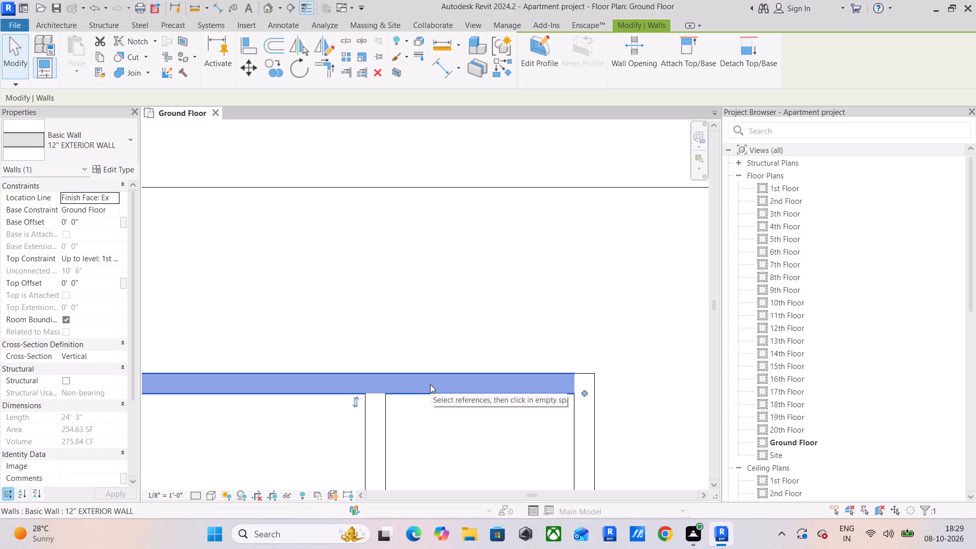
pyautogui.scroll(-4, 487, 372)
pyautogui.moveTo(487, 372); pyautogui.dragTo(497, 371, button='middle')
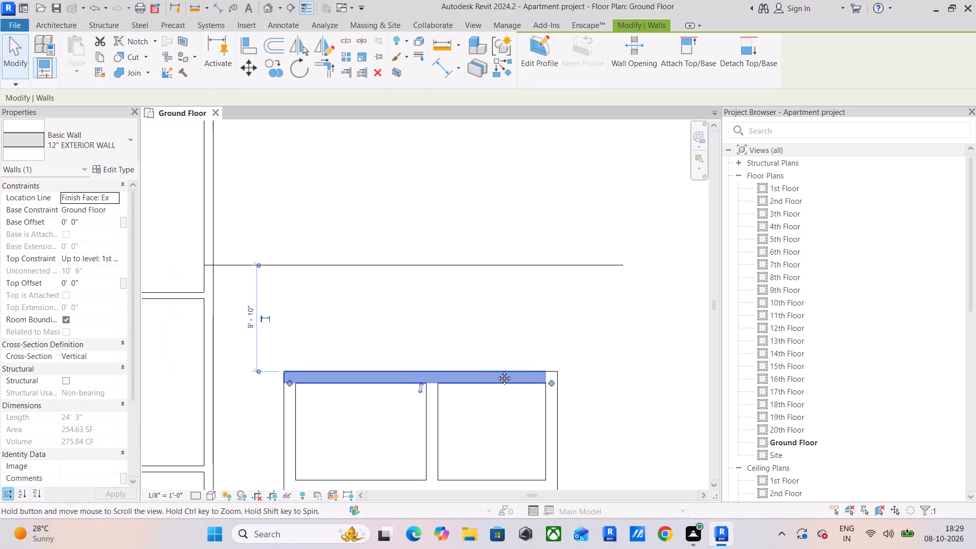
pyautogui.moveTo(497, 371); pyautogui.dragTo(497, 370, button='middle')
pyautogui.middleClick(497, 370)
pyautogui.moveTo(497, 370); pyautogui.dragTo(497, 363, button='middle')
pyautogui.moveTo(497, 363); pyautogui.dragTo(495, 334, button='middle')
pyautogui.moveTo(494, 342); pyautogui.dragTo(380, 419, button='middle')
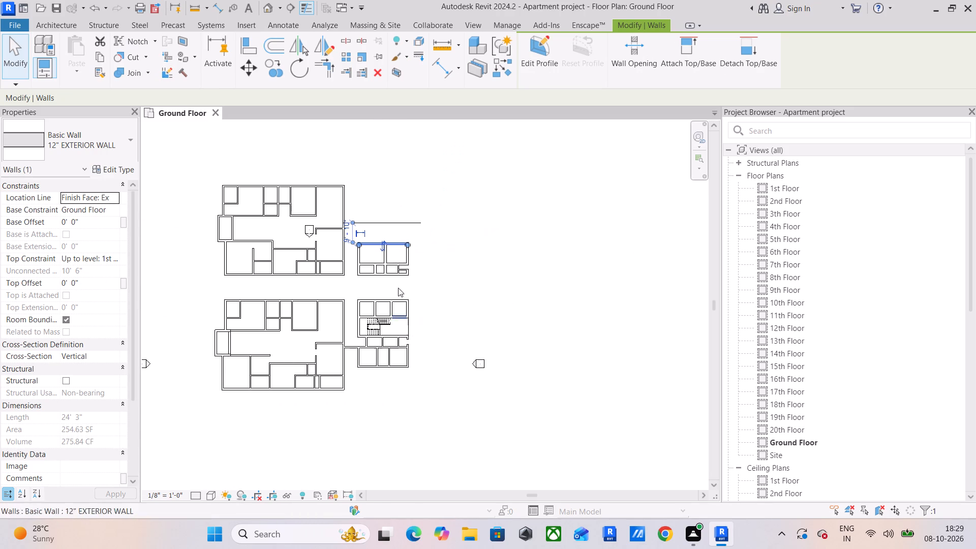
pyautogui.scroll(9, 398, 222)
pyautogui.scroll(4, 369, 272)
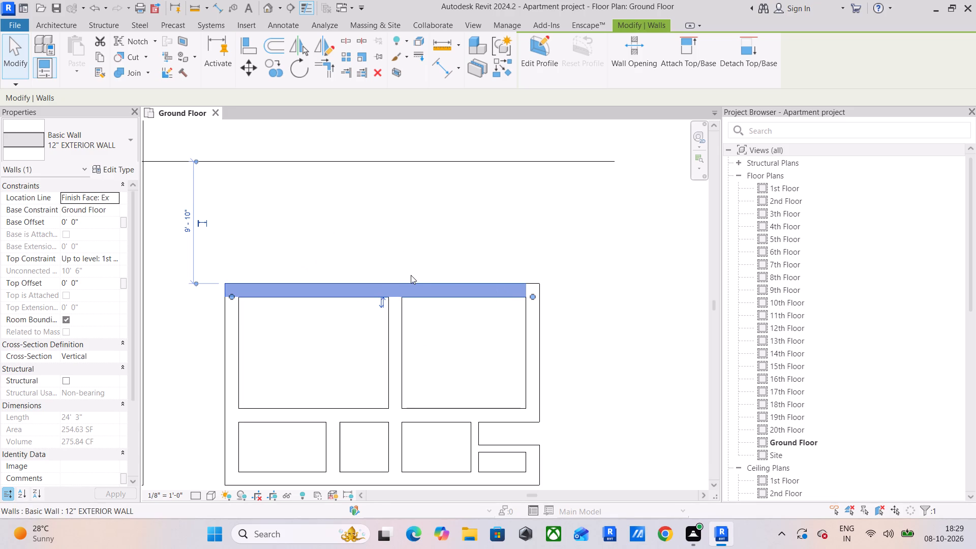
pyautogui.click(539, 249)
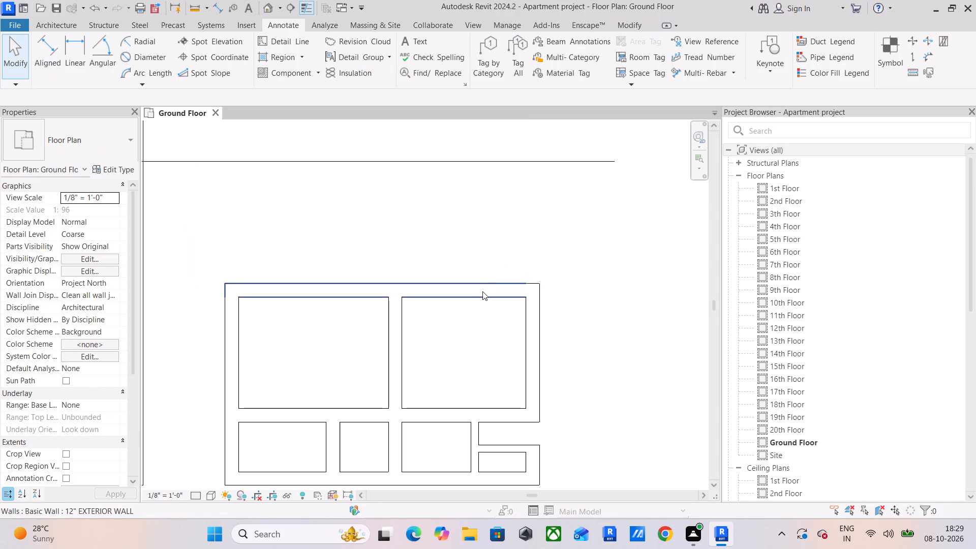
# Draw 12" EXTERIOR WALLs from the upper small block's top outer corner 9'-10" up to the detail line and about 25'-5" along it.
pyautogui.click(482, 291)
pyautogui.click(498, 74)
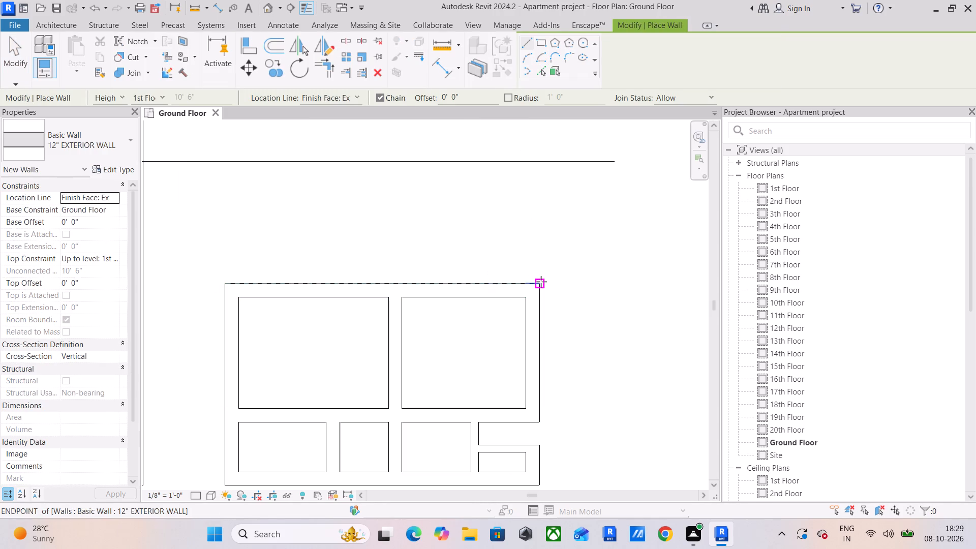
pyautogui.moveTo(541, 282); pyautogui.dragTo(542, 271)
pyautogui.press('space')
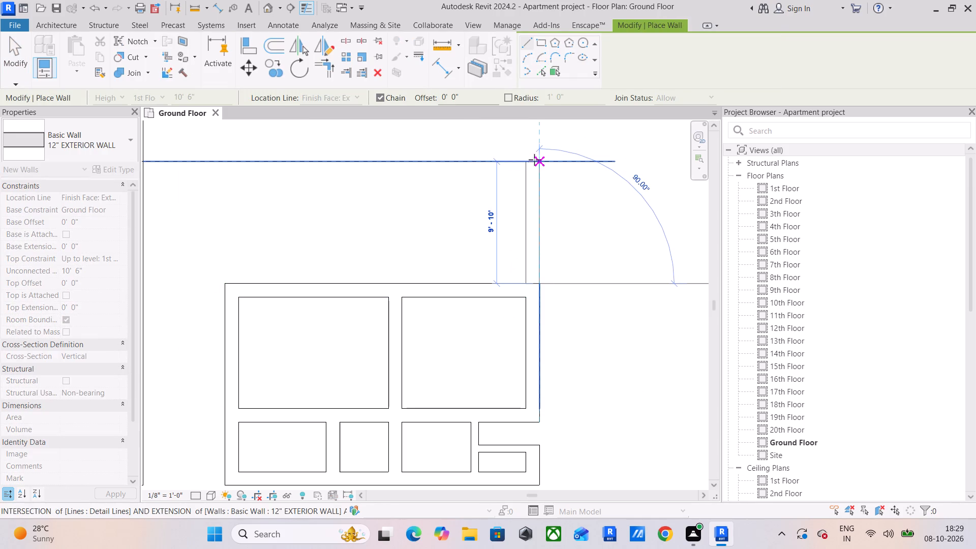
pyautogui.click(534, 158)
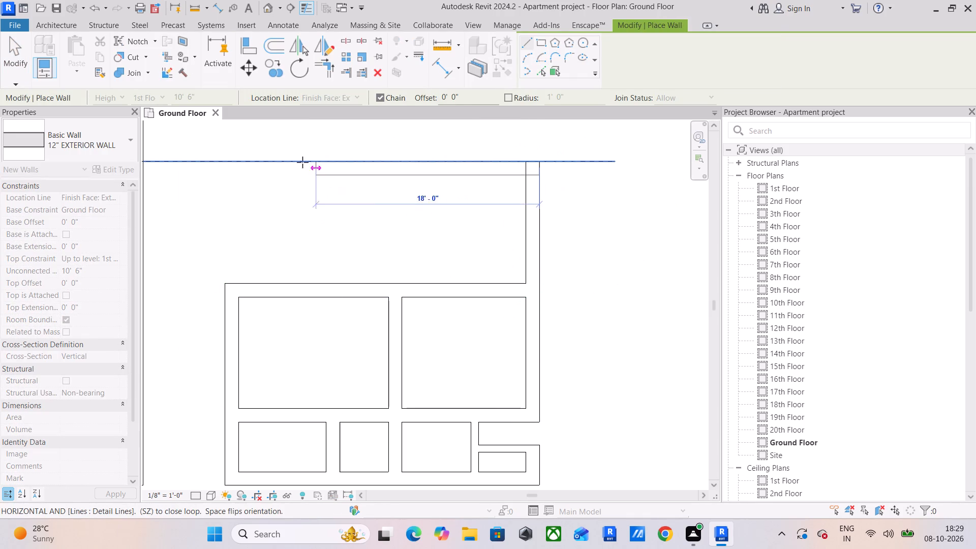
pyautogui.click(214, 161)
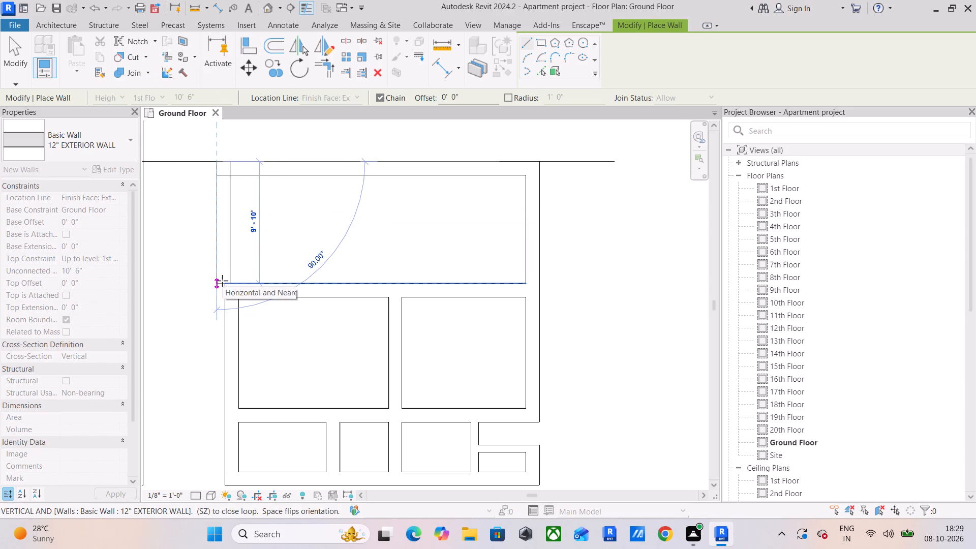
pyautogui.press('Escape')
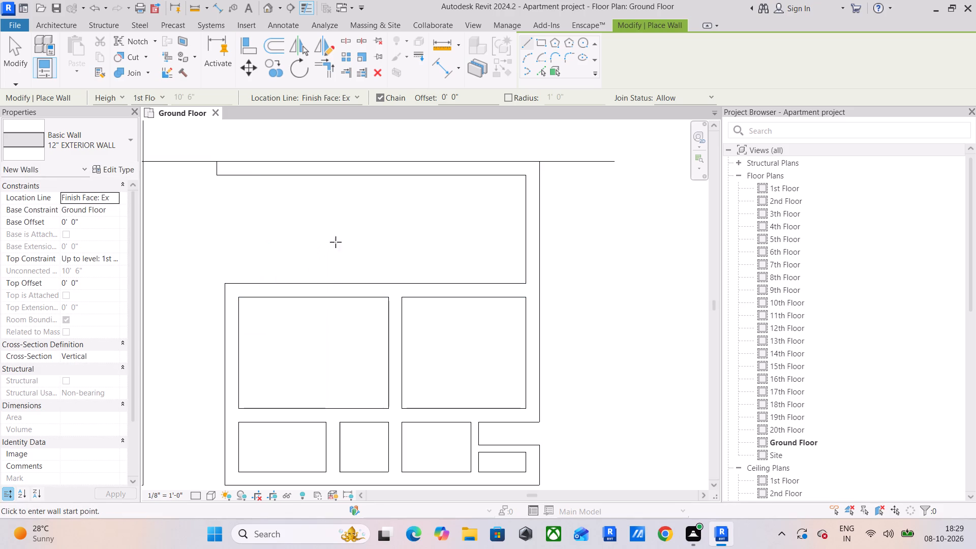
# Measure the clear distance between the extension's new top wall and the upper small block's original top wall, without keeping the dimension.
pyautogui.click(440, 66)
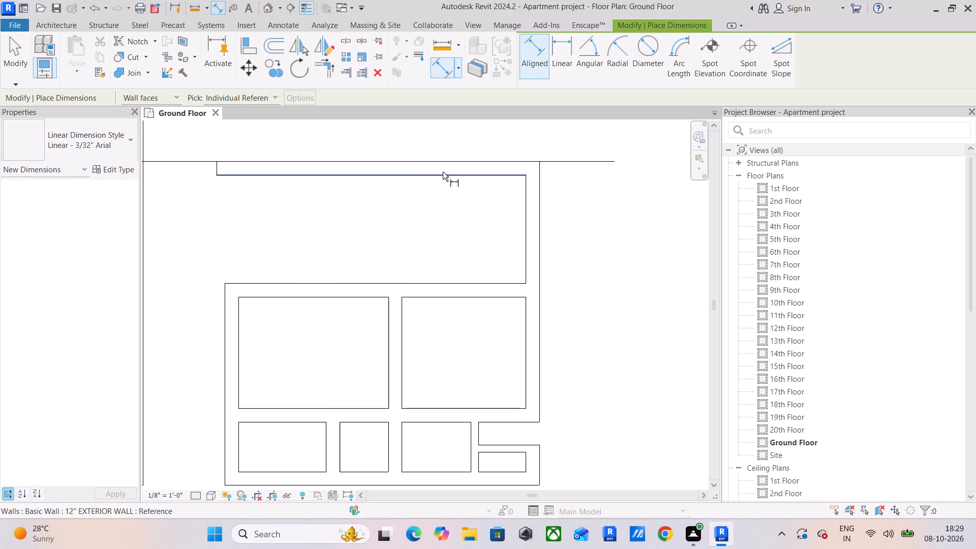
pyautogui.click(443, 172)
pyautogui.click(462, 282)
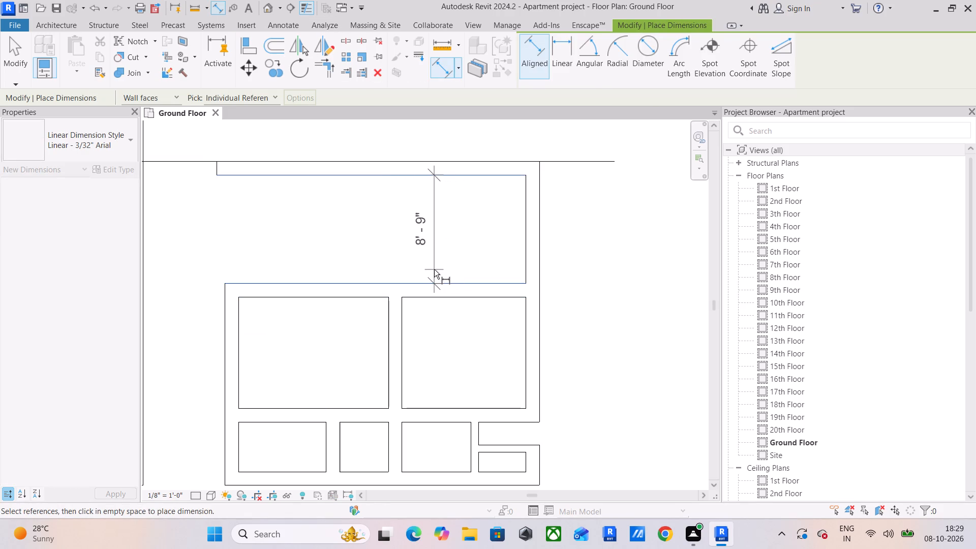
pyautogui.press('Escape')
pyautogui.press('Escape')
pyautogui.press('Escape')
pyautogui.press('Escape')
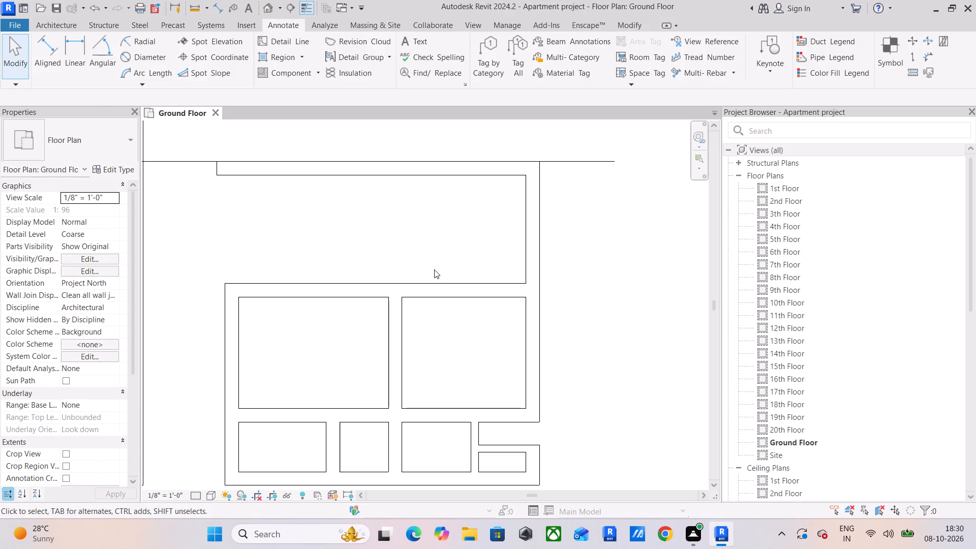
# Examine the lower small block's staircase and rooms and the layout of the upper small block for comparison.
pyautogui.scroll(-3, 434, 269)
pyautogui.moveTo(431, 278); pyautogui.dragTo(428, 118, button='middle')
pyautogui.scroll(-3, 449, 230)
pyautogui.moveTo(442, 279); pyautogui.dragTo(428, 181, button='middle')
pyautogui.scroll(5, 396, 248)
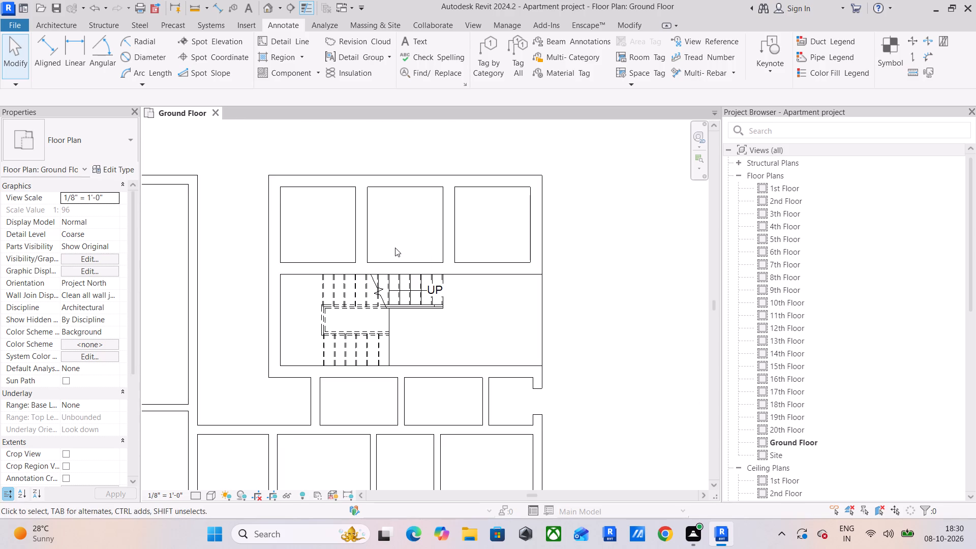
pyautogui.moveTo(405, 226); pyautogui.dragTo(398, 304, button='middle')
pyautogui.moveTo(411, 259); pyautogui.dragTo(380, 355, button='middle')
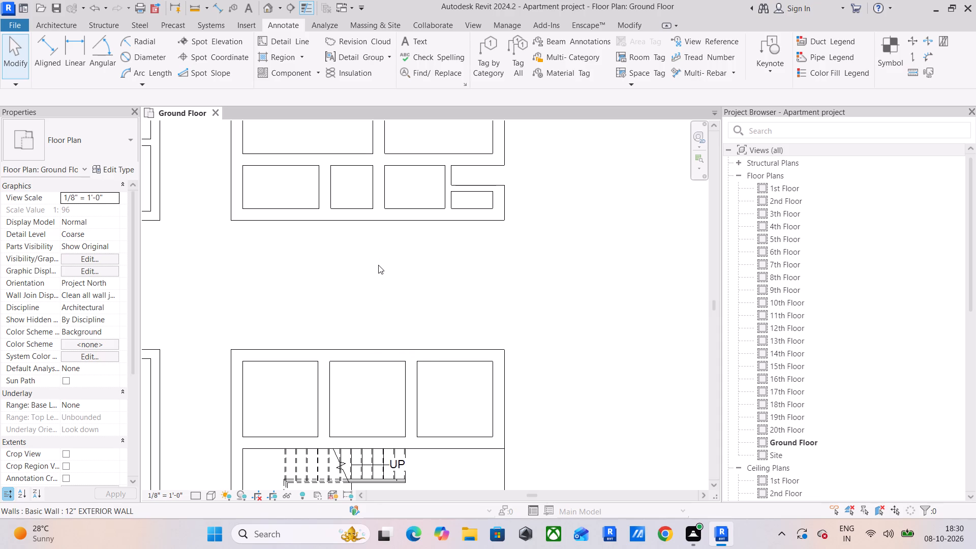
pyautogui.scroll(-1, 402, 265)
pyautogui.moveTo(402, 265); pyautogui.dragTo(350, 303, button='middle')
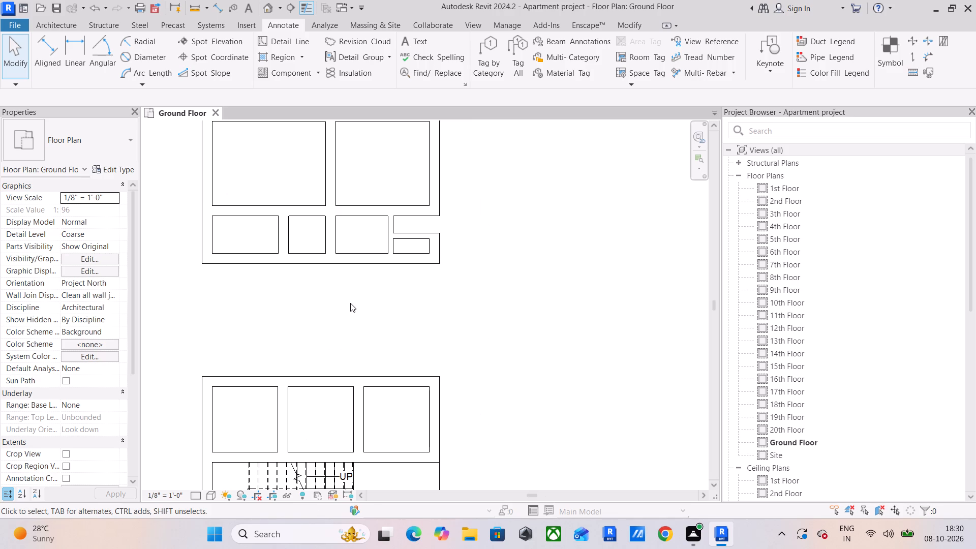
pyautogui.moveTo(397, 264); pyautogui.dragTo(402, 377, button='middle')
pyautogui.scroll(1, 400, 320)
pyautogui.moveTo(400, 320); pyautogui.dragTo(406, 385, button='middle')
pyautogui.moveTo(378, 309); pyautogui.dragTo(471, 370, button='middle')
# Draw a horizontal detail line about 27' long across the extension, starting on its side wall's inner face 4'-5" below the top inner corner.
pyautogui.click(596, 229)
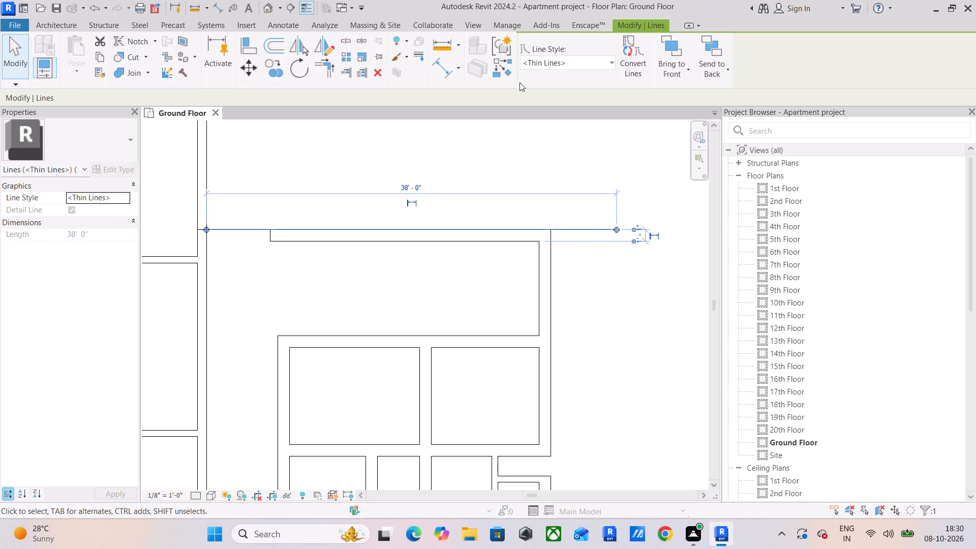
pyautogui.click(508, 68)
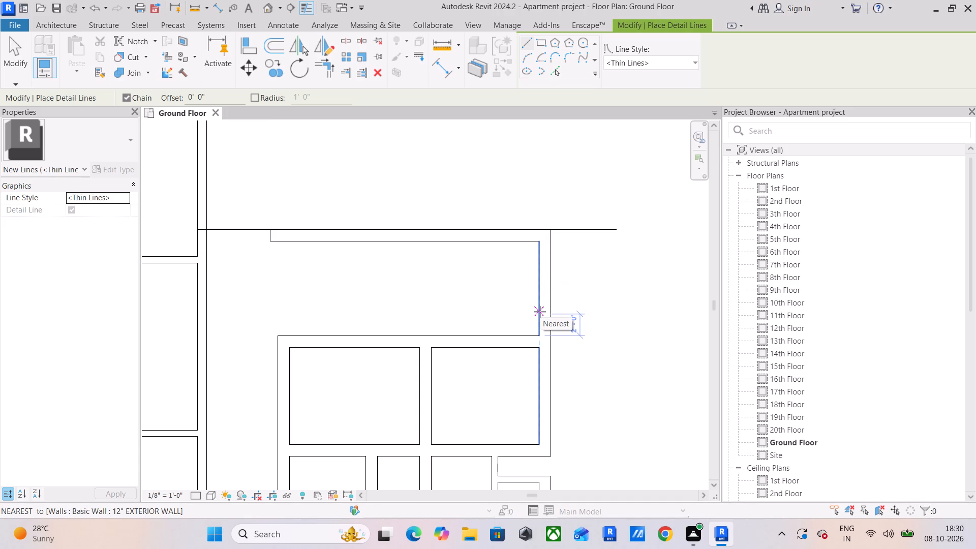
pyautogui.scroll(3, 541, 290)
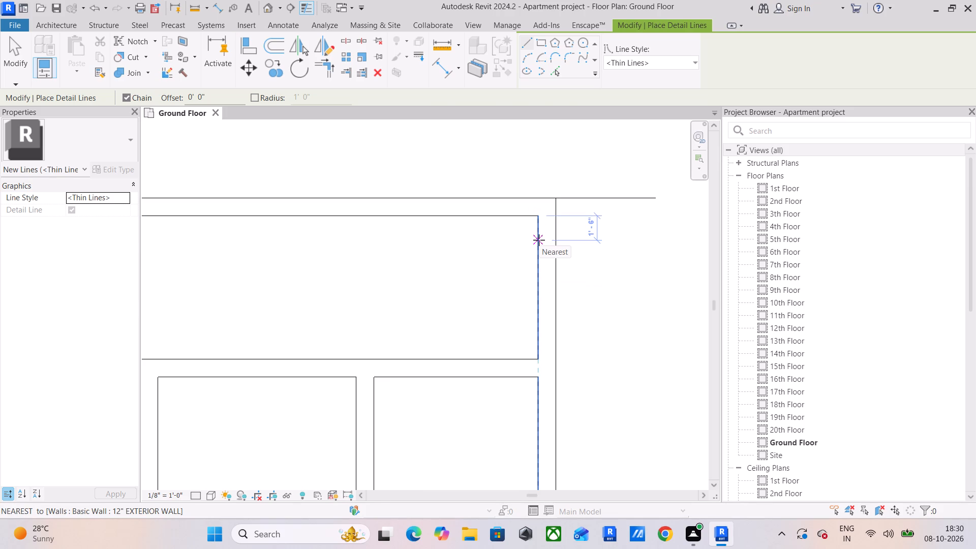
pyautogui.write('4\'5"')
pyautogui.press('Return')
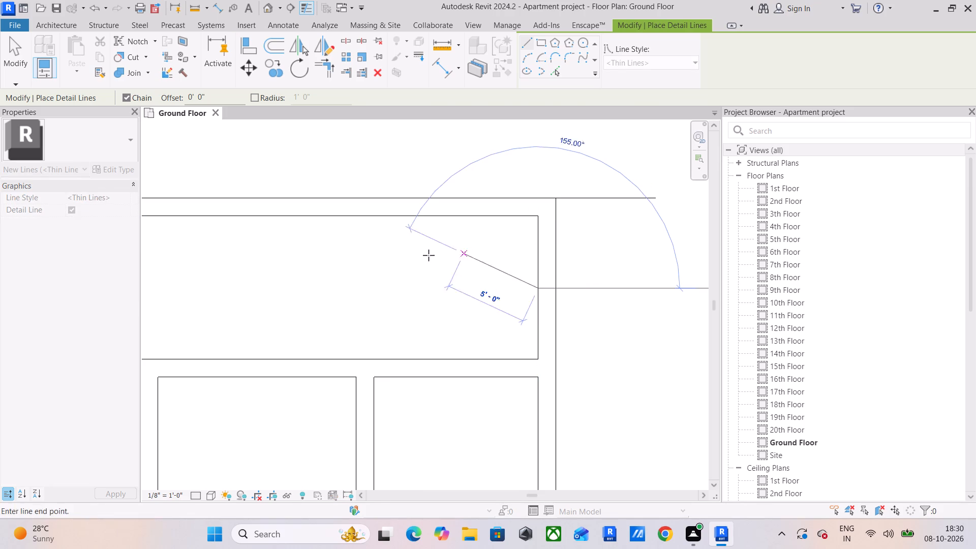
pyautogui.moveTo(274, 287); pyautogui.dragTo(497, 285, button='middle')
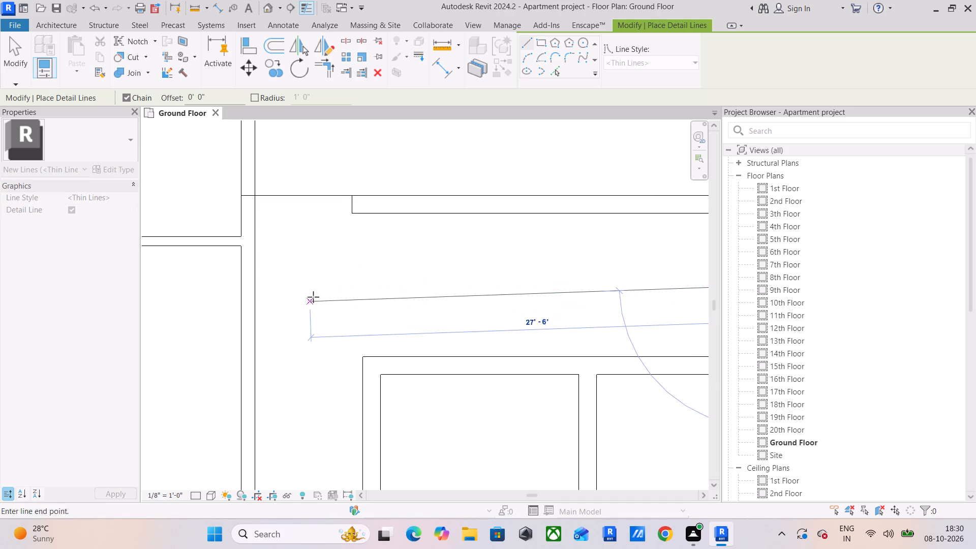
pyautogui.click(318, 293)
pyautogui.press('Escape')
pyautogui.moveTo(619, 305); pyautogui.dragTo(602, 307, button='middle')
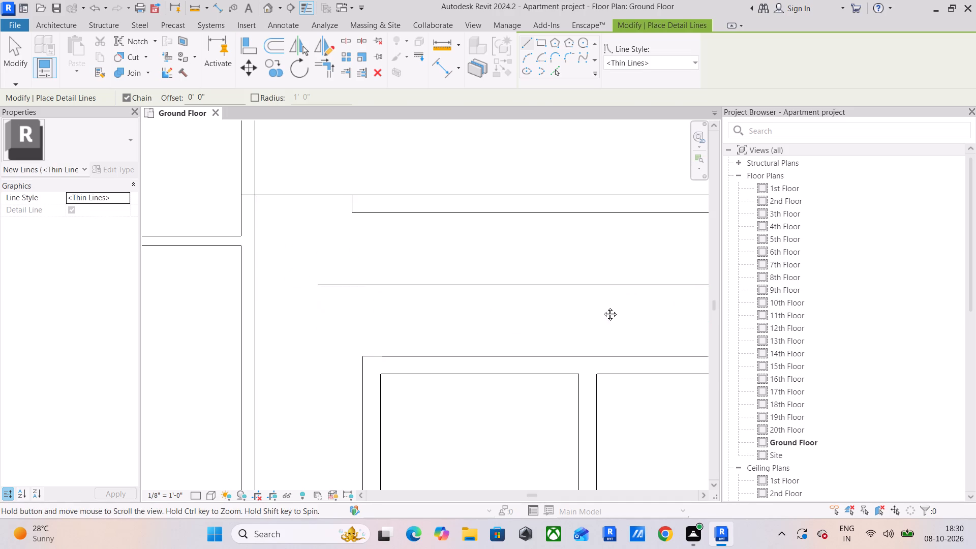
pyautogui.moveTo(602, 307); pyautogui.dragTo(367, 307, button='middle')
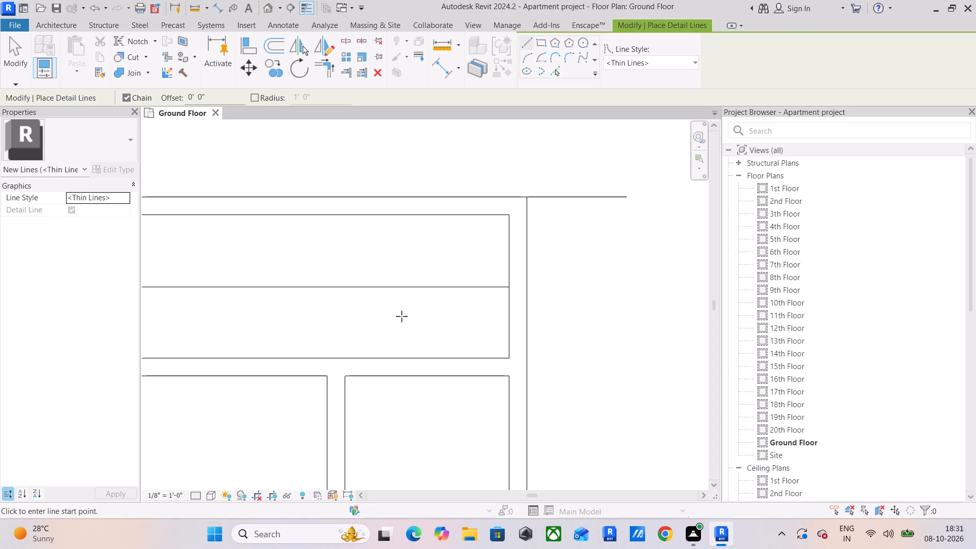
pyautogui.moveTo(440, 306); pyautogui.dragTo(540, 324, button='middle')
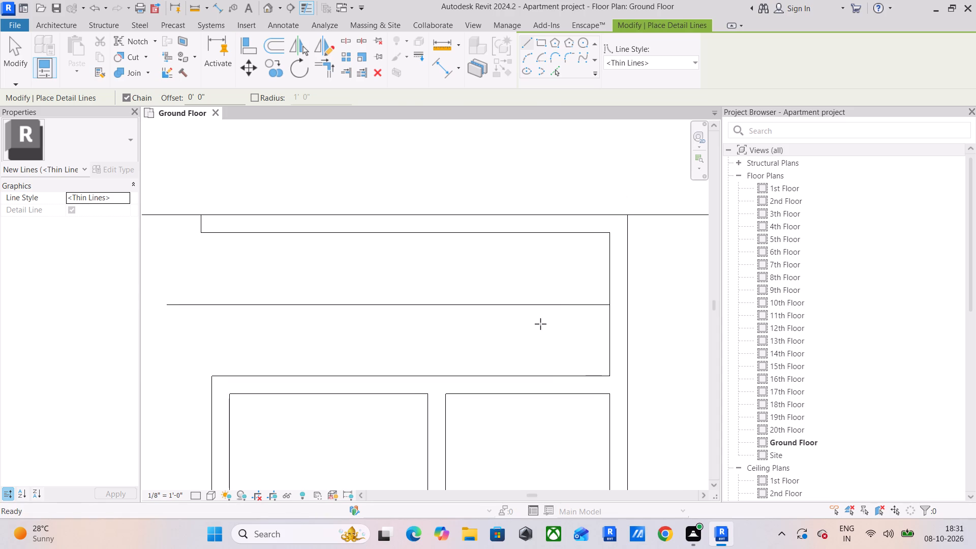
pyautogui.press('Escape')
pyautogui.press('Escape')
# Offset the extension's 27' horizontal detail line by 6" to both sides using Pick Lines.
pyautogui.click(476, 300)
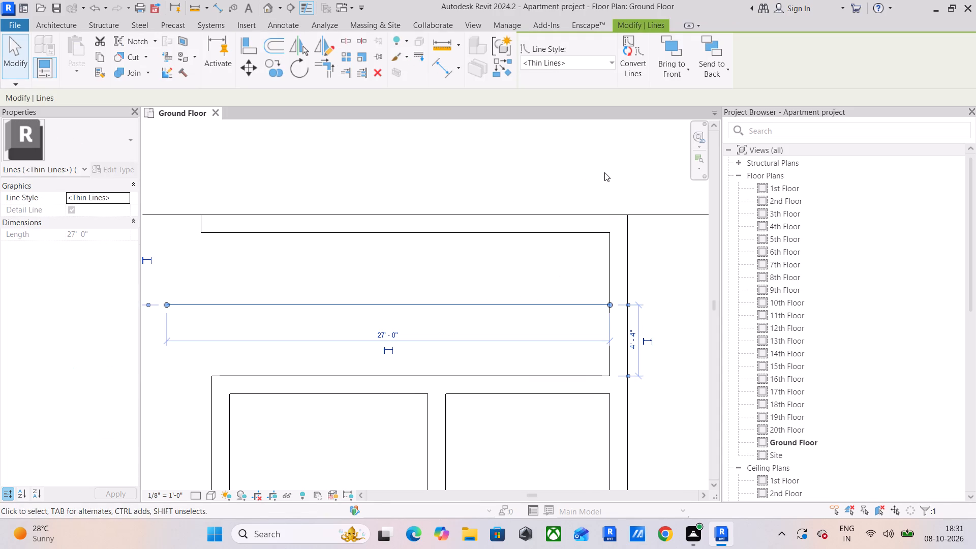
pyautogui.click(500, 70)
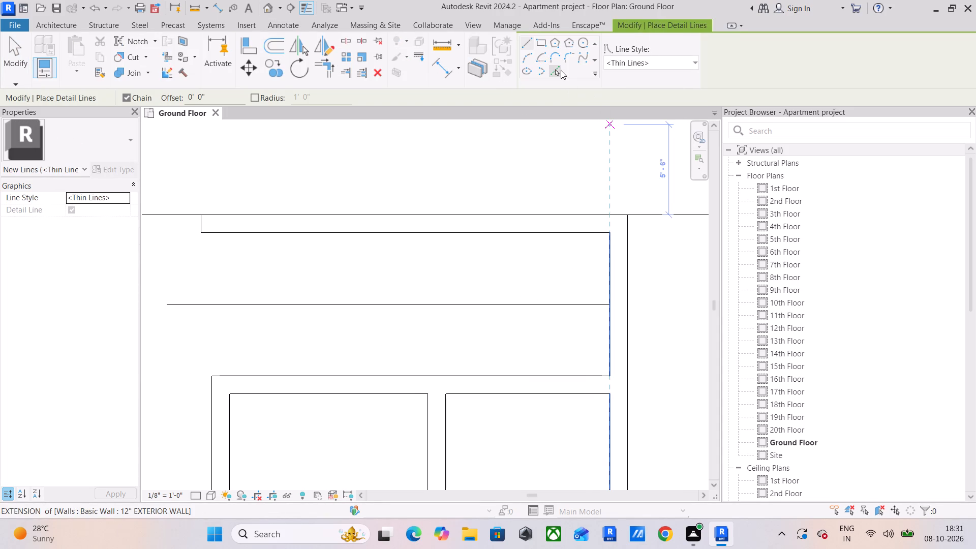
pyautogui.click(561, 70)
pyautogui.moveTo(176, 94); pyautogui.dragTo(126, 97)
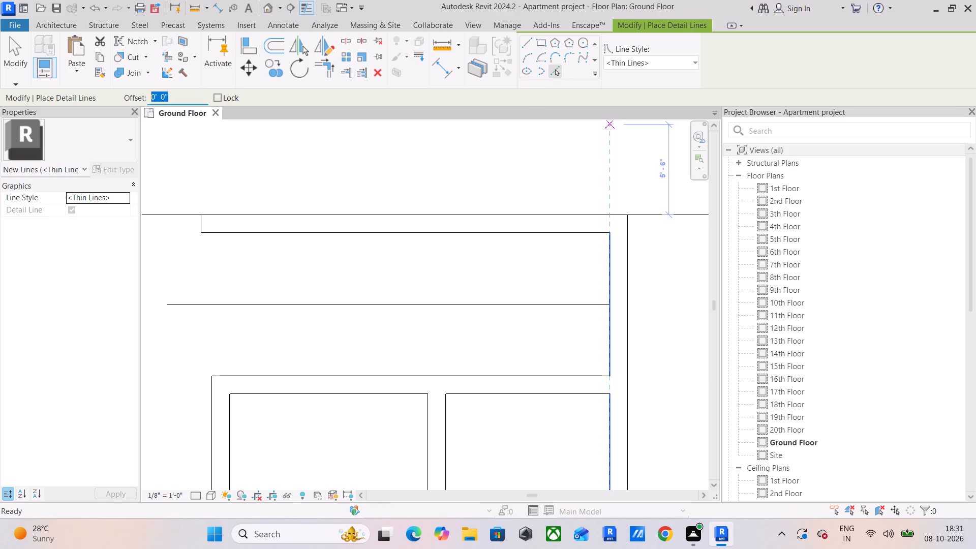
pyautogui.moveTo(126, 97); pyautogui.dragTo(125, 97)
pyautogui.write('6"')
pyautogui.press('Return')
pyautogui.click(299, 301)
pyautogui.click(310, 307)
pyautogui.press('Escape')
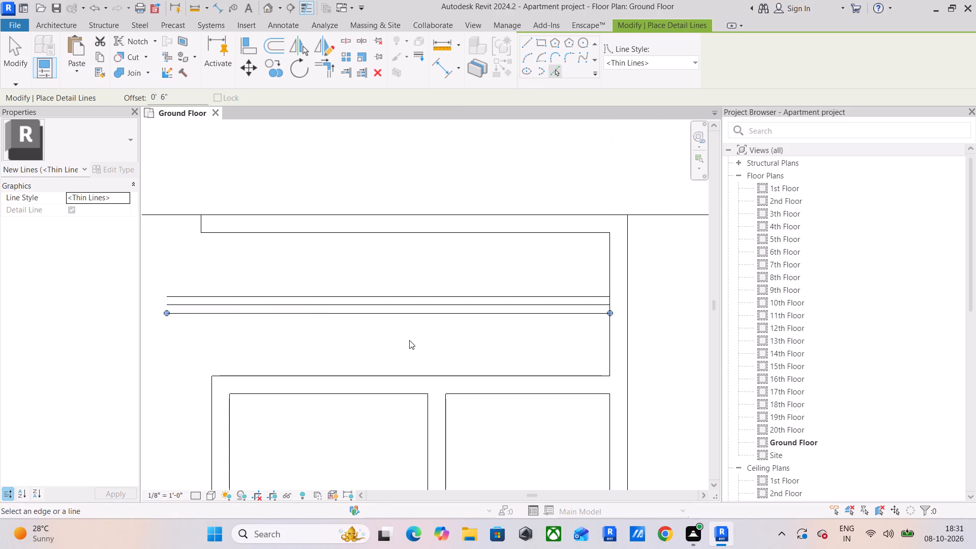
pyautogui.press('Escape')
# Delete the middle of the three parallel detail lines in the extension.
pyautogui.click(380, 306)
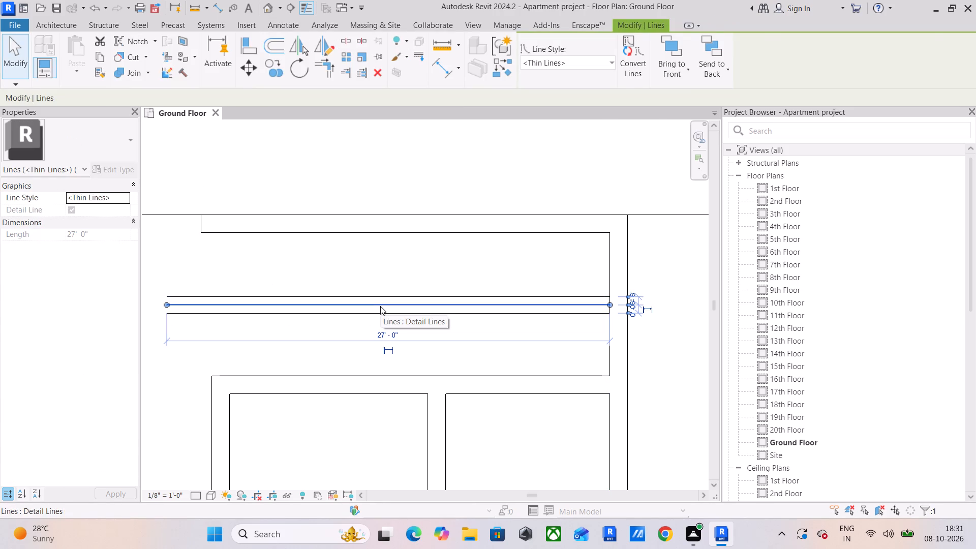
pyautogui.press('Delete')
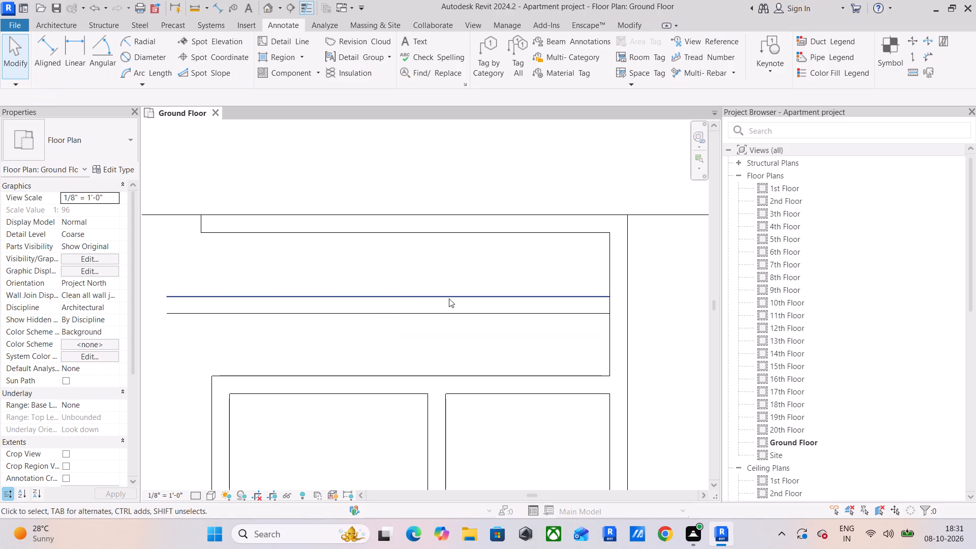
# Draw a 12" EXTERIOR WALL about 25'-5 1/2" long along the extension's lower detail line, from the side wall to align with the top wall's free end.
pyautogui.click(544, 225)
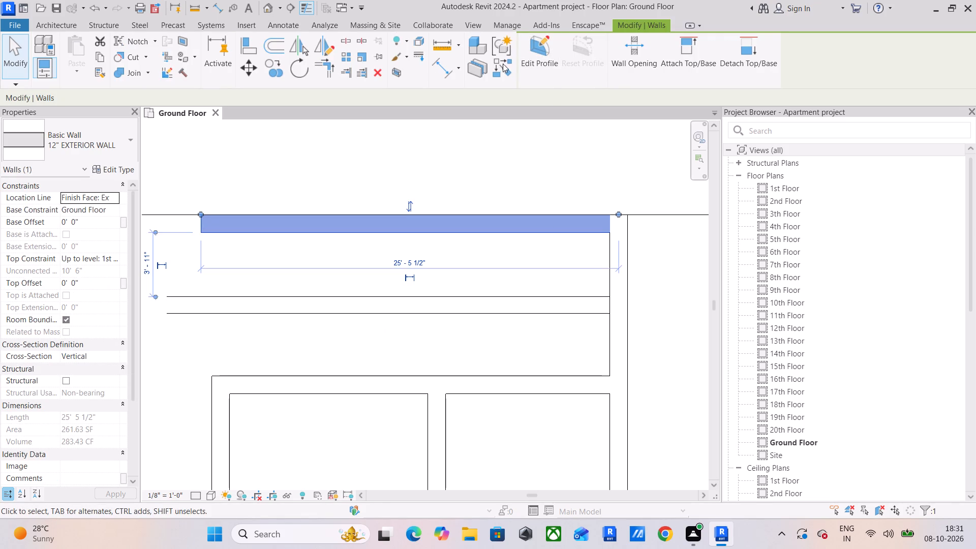
pyautogui.click(502, 65)
pyautogui.moveTo(611, 312); pyautogui.dragTo(602, 315)
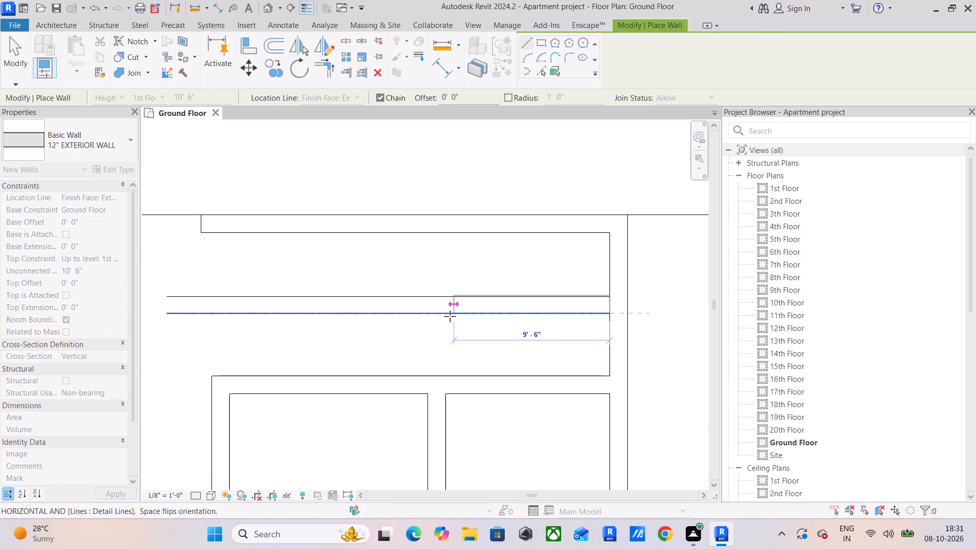
pyautogui.moveTo(318, 321); pyautogui.dragTo(628, 314, button='middle')
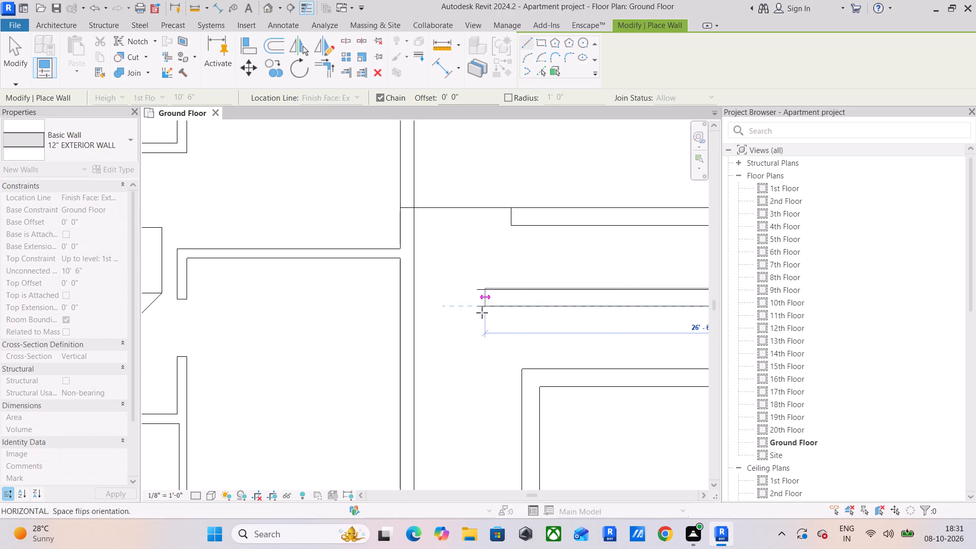
pyautogui.click(511, 310)
pyautogui.moveTo(619, 320); pyautogui.dragTo(456, 304, button='middle')
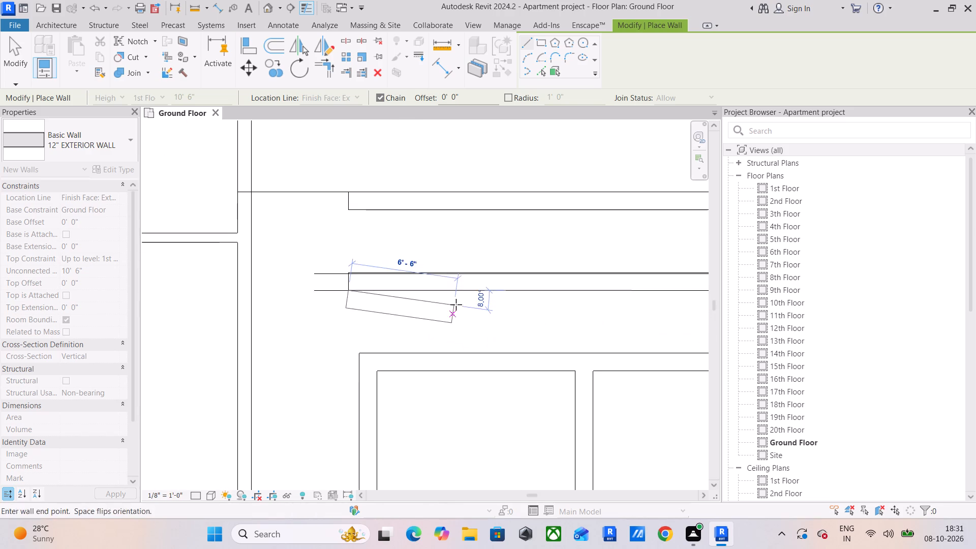
pyautogui.press('Escape')
pyautogui.moveTo(476, 299); pyautogui.dragTo(349, 308, button='middle')
pyautogui.scroll(5, 228, 279)
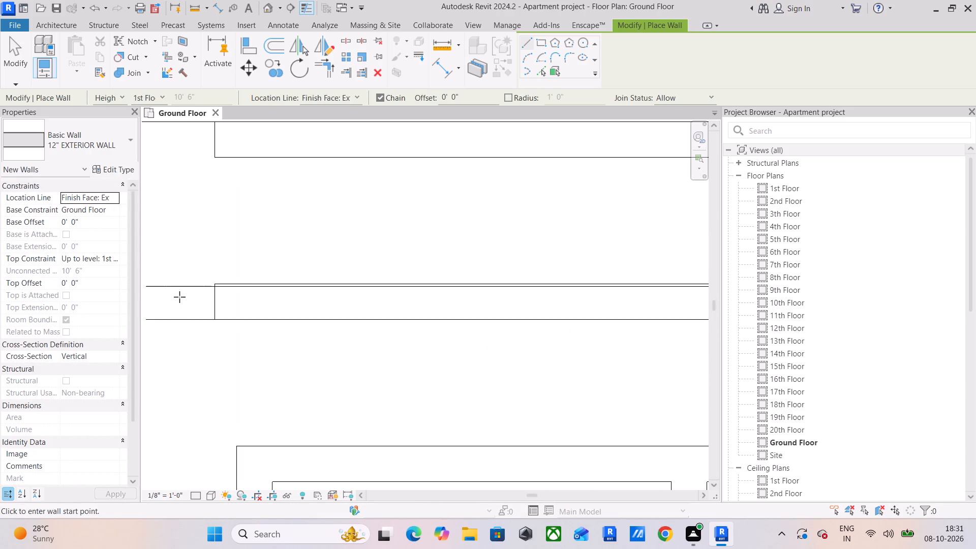
pyautogui.scroll(1, 180, 297)
pyautogui.moveTo(187, 297); pyautogui.dragTo(336, 300, button='middle')
pyautogui.press('Escape')
# Delete the two horizontal detail lines used as guides for the extension's new middle wall.
pyautogui.click(324, 289)
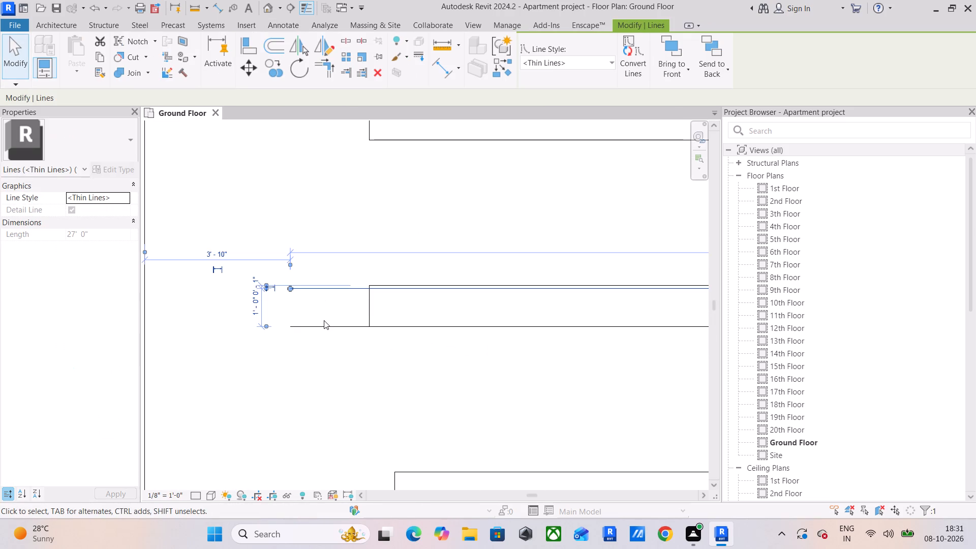
pyautogui.press('pageup')
pyautogui.press('Delete')
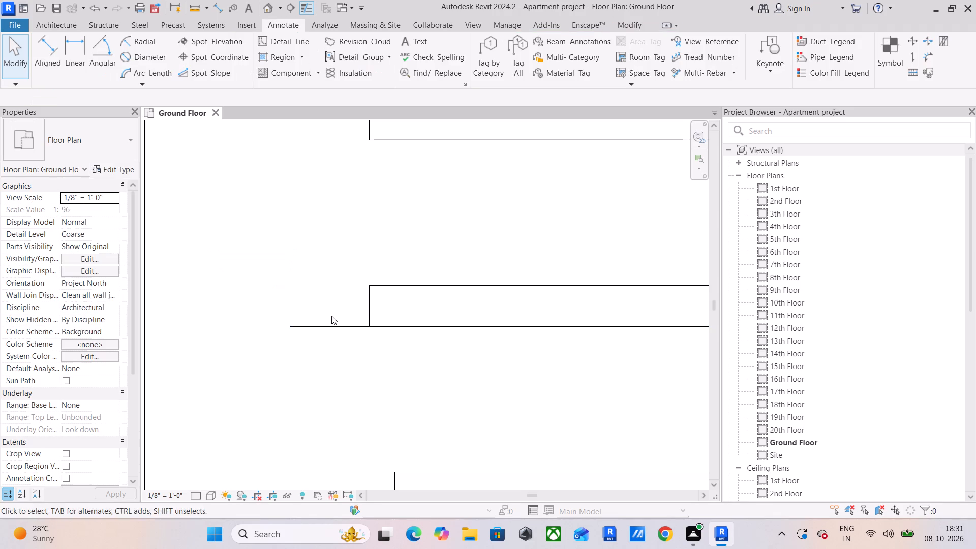
pyautogui.click(337, 329)
pyautogui.press('Delete')
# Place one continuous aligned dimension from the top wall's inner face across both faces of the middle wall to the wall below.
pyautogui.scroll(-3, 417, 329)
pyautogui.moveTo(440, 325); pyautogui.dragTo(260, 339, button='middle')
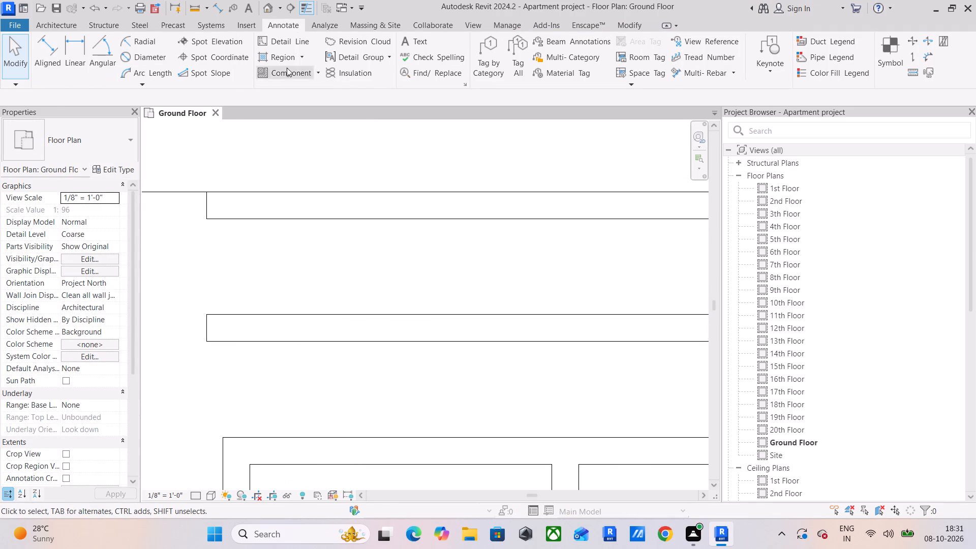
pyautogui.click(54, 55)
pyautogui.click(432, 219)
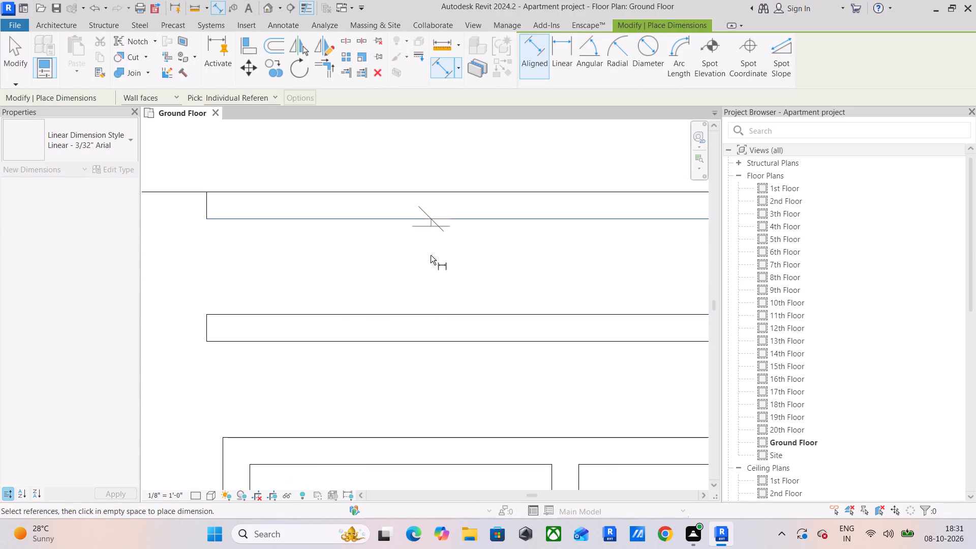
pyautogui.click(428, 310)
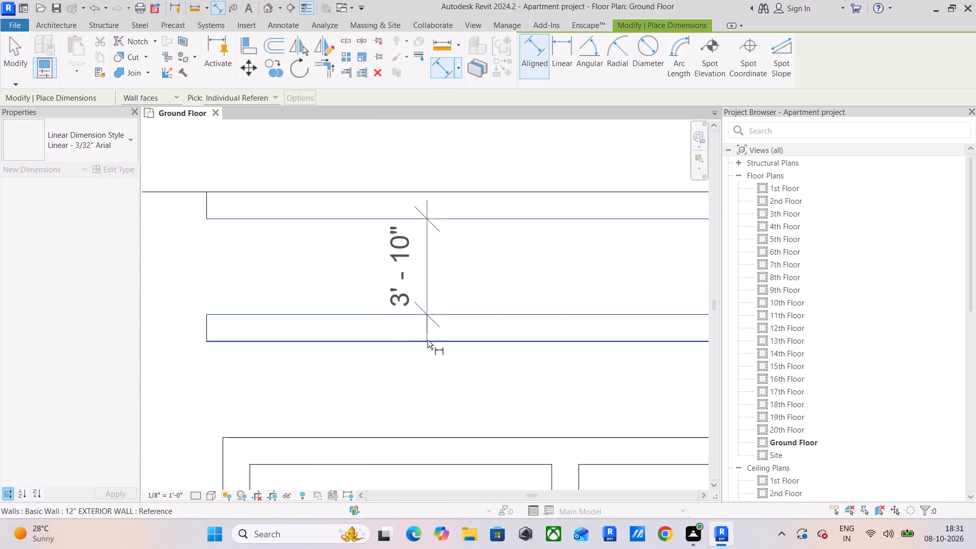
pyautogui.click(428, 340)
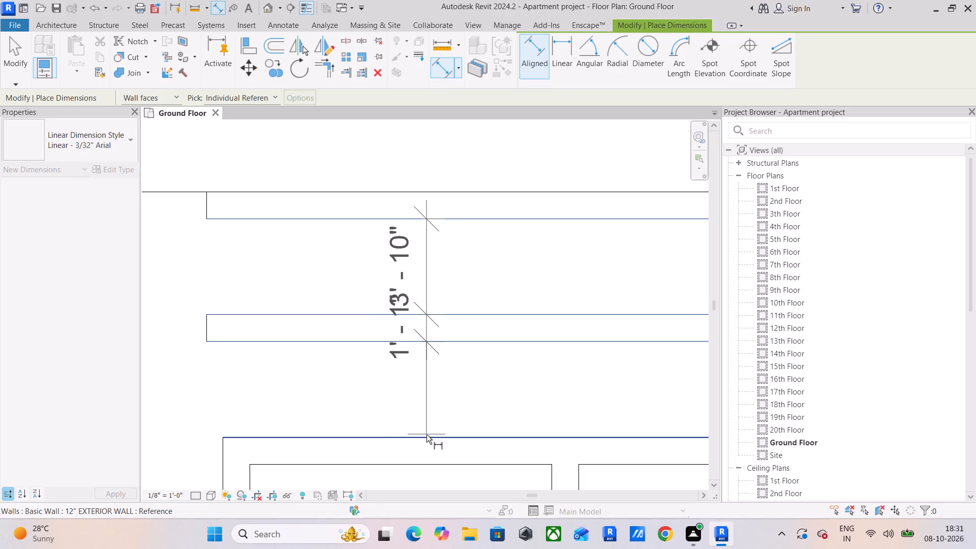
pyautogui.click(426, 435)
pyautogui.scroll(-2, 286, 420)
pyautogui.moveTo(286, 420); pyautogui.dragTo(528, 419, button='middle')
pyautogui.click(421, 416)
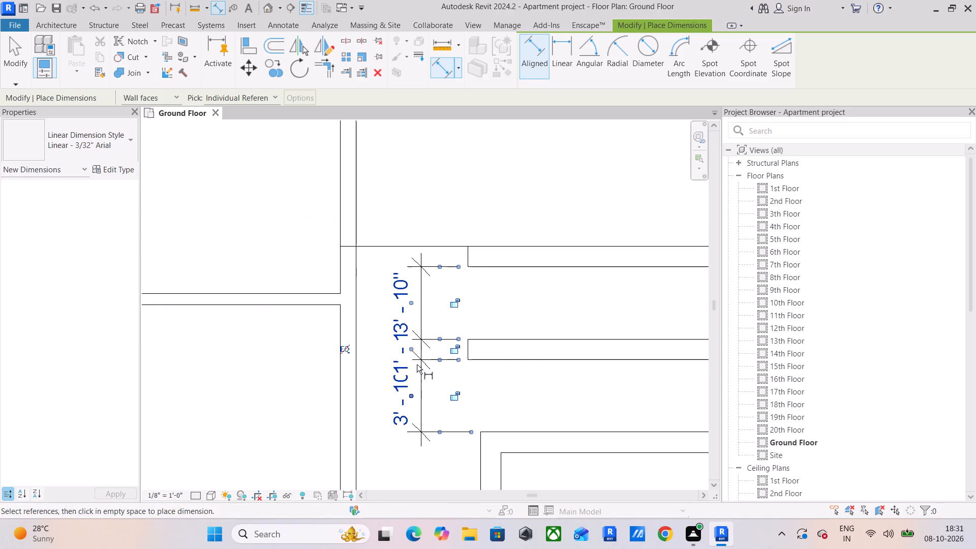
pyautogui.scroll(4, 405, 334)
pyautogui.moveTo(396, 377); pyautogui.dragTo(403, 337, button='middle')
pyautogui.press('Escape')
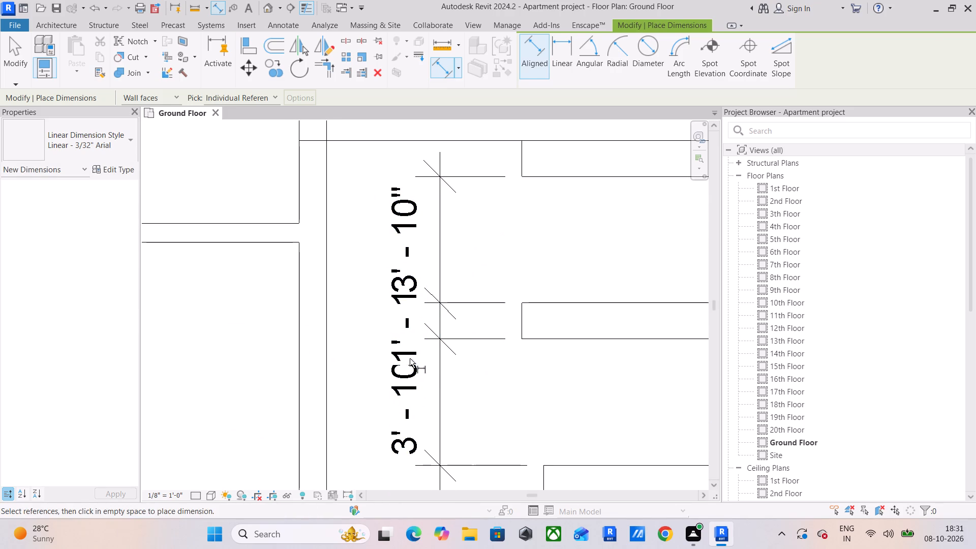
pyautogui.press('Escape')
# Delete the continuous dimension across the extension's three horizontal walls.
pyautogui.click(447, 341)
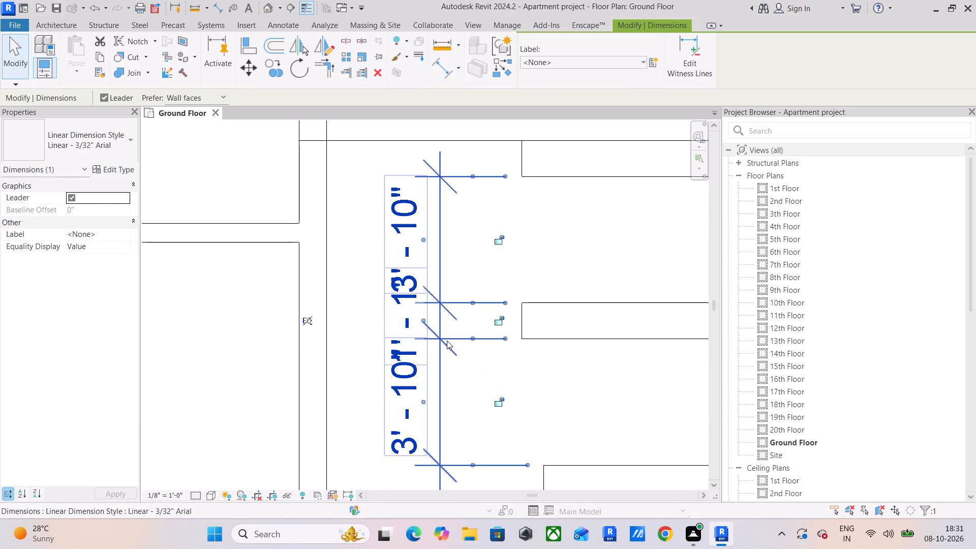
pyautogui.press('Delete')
# Add separate aligned dimensions for the gap above the middle wall, the middle wall's thickness and the gap below it.
pyautogui.scroll(-2, 540, 316)
pyautogui.moveTo(512, 322); pyautogui.dragTo(313, 327, button='middle')
pyautogui.click(39, 47)
pyautogui.click(372, 220)
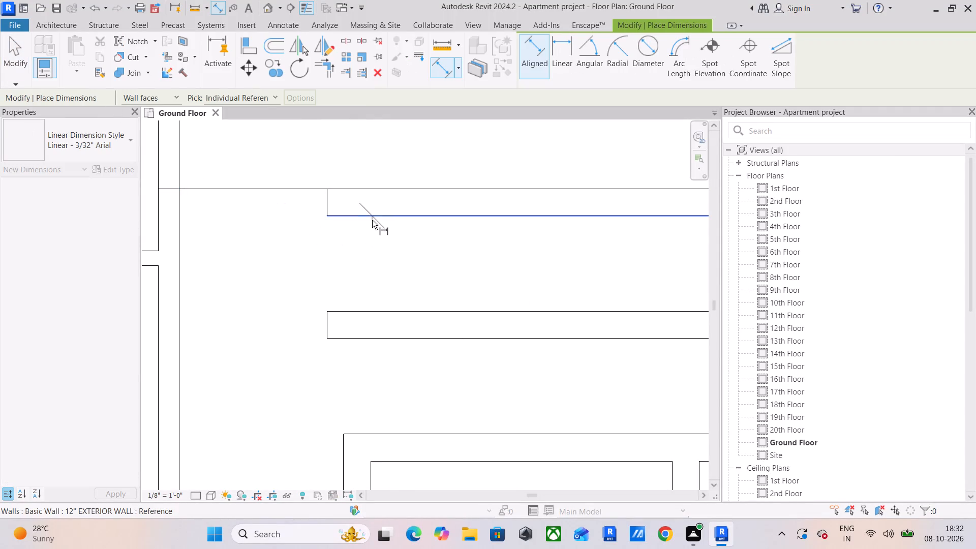
pyautogui.click(374, 308)
pyautogui.click(274, 291)
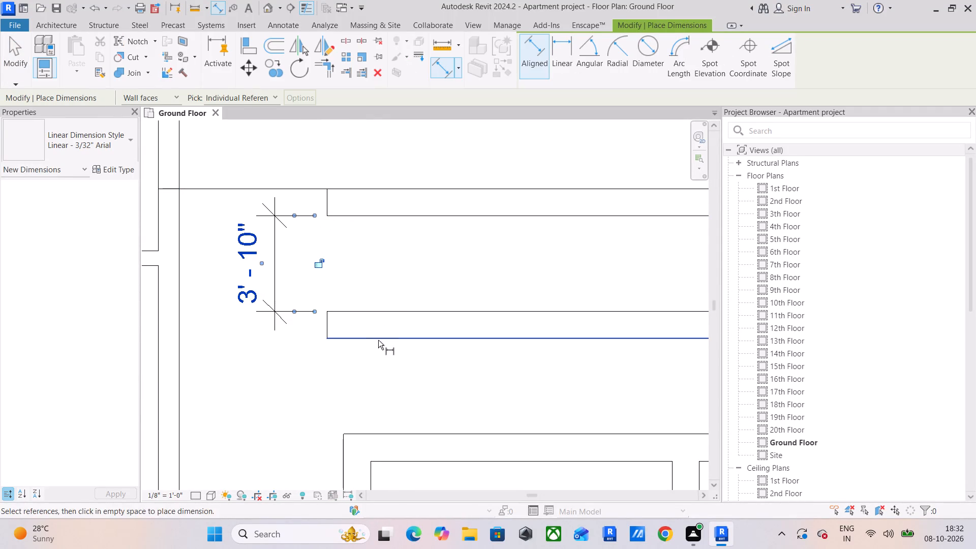
pyautogui.click(378, 340)
pyautogui.click(391, 313)
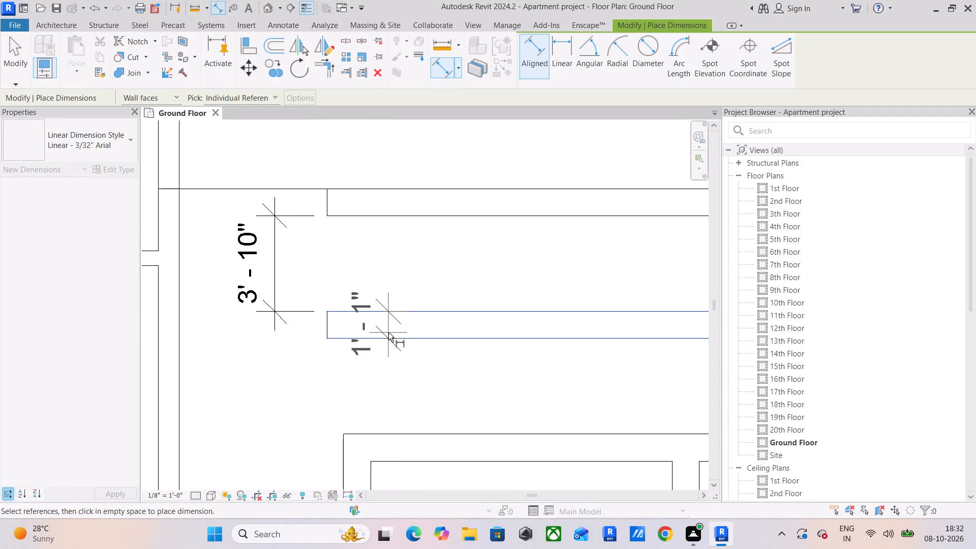
pyautogui.click(388, 332)
pyautogui.click(439, 342)
pyautogui.click(443, 435)
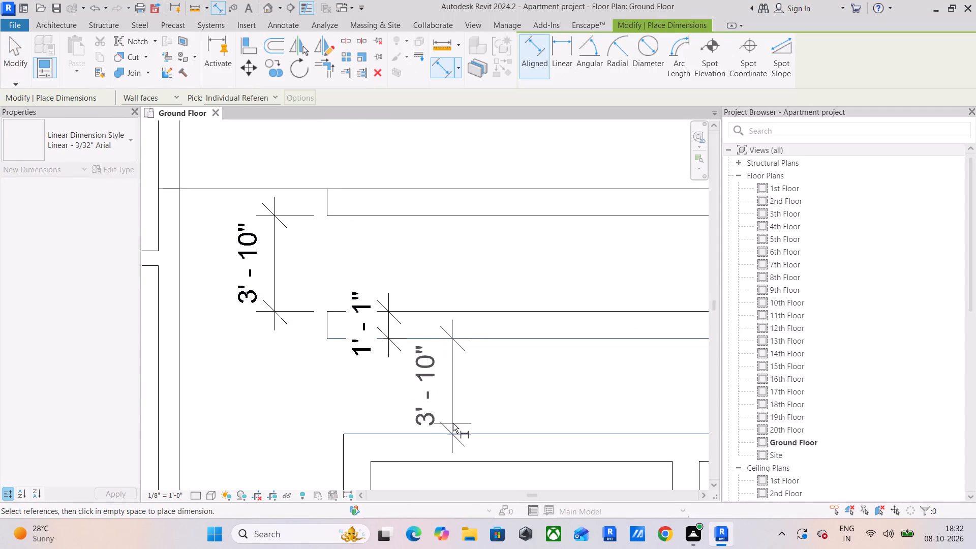
pyautogui.click(459, 419)
pyautogui.scroll(3, 462, 401)
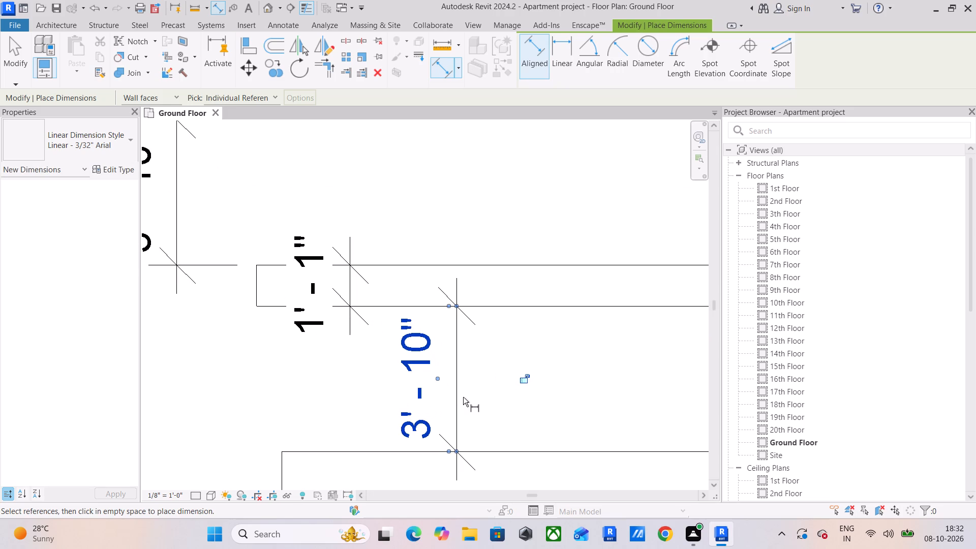
pyautogui.scroll(-4, 463, 397)
pyautogui.press('Escape')
pyautogui.press('Escape')
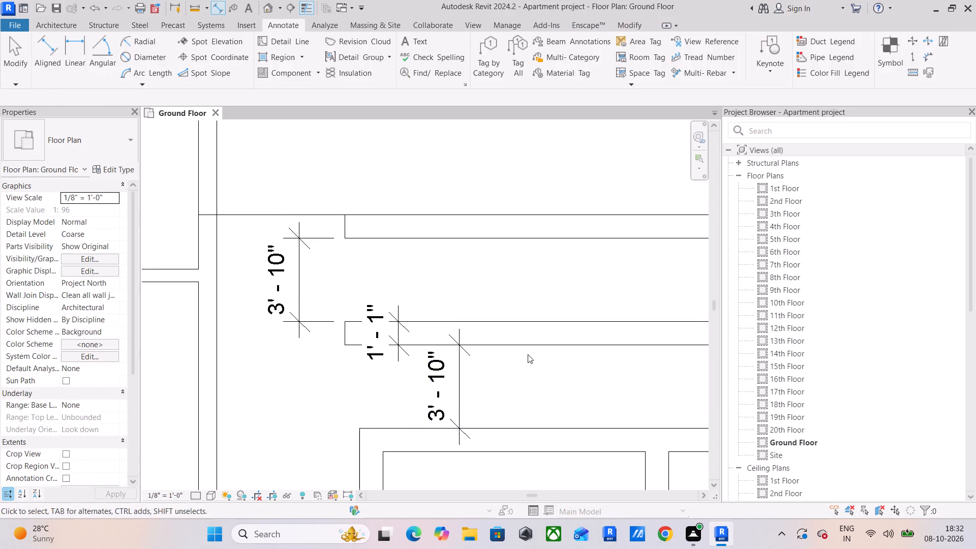
pyautogui.press('Escape')
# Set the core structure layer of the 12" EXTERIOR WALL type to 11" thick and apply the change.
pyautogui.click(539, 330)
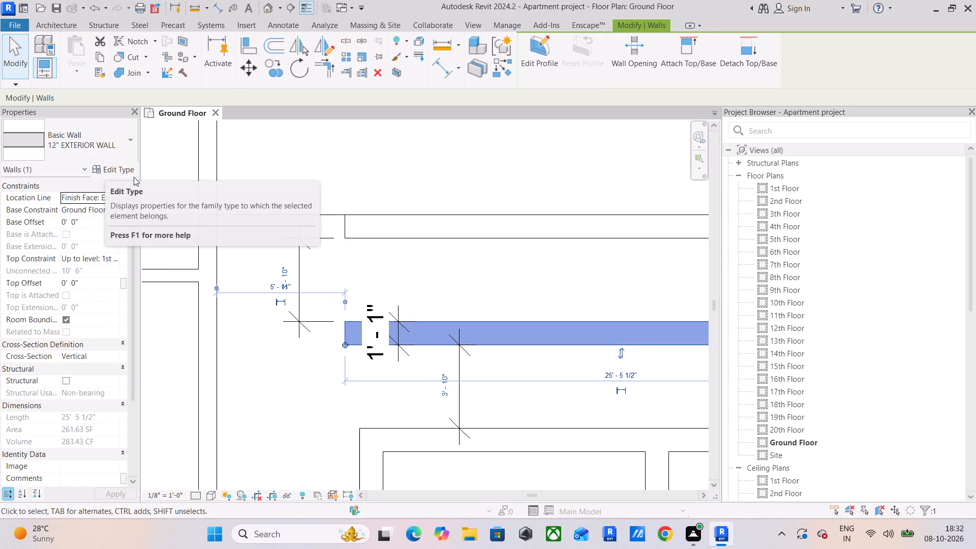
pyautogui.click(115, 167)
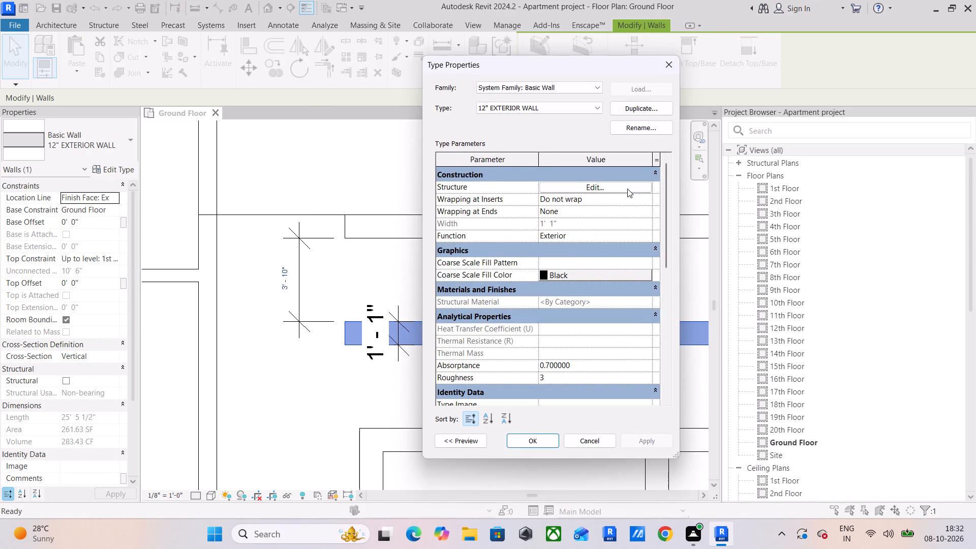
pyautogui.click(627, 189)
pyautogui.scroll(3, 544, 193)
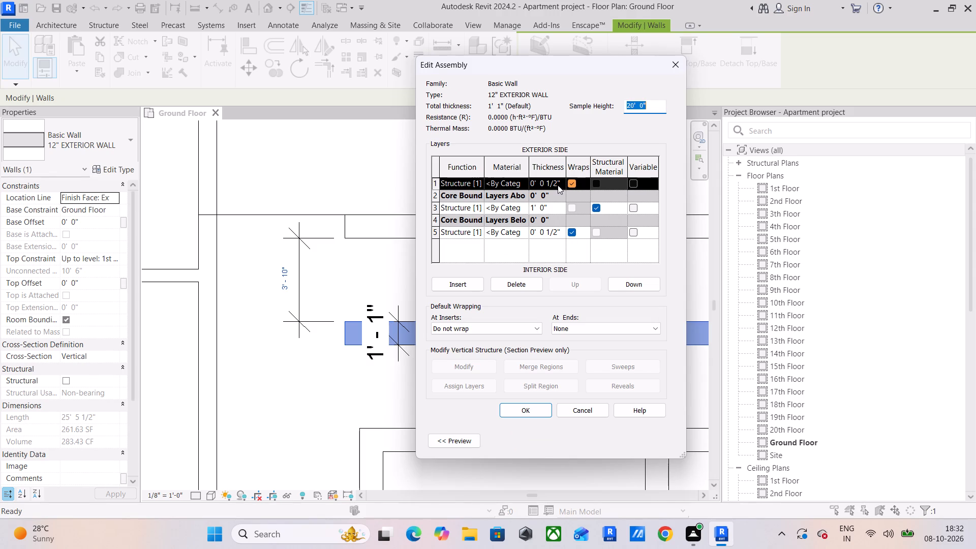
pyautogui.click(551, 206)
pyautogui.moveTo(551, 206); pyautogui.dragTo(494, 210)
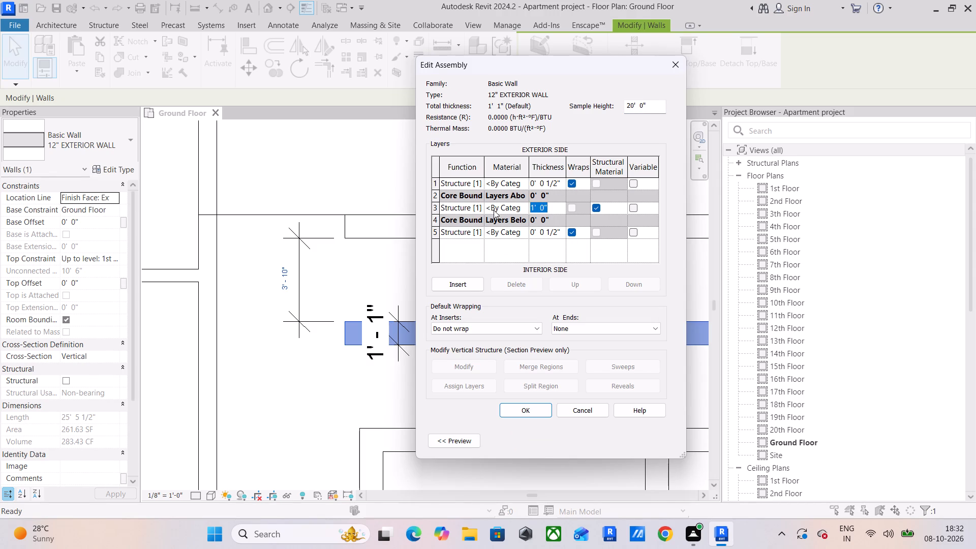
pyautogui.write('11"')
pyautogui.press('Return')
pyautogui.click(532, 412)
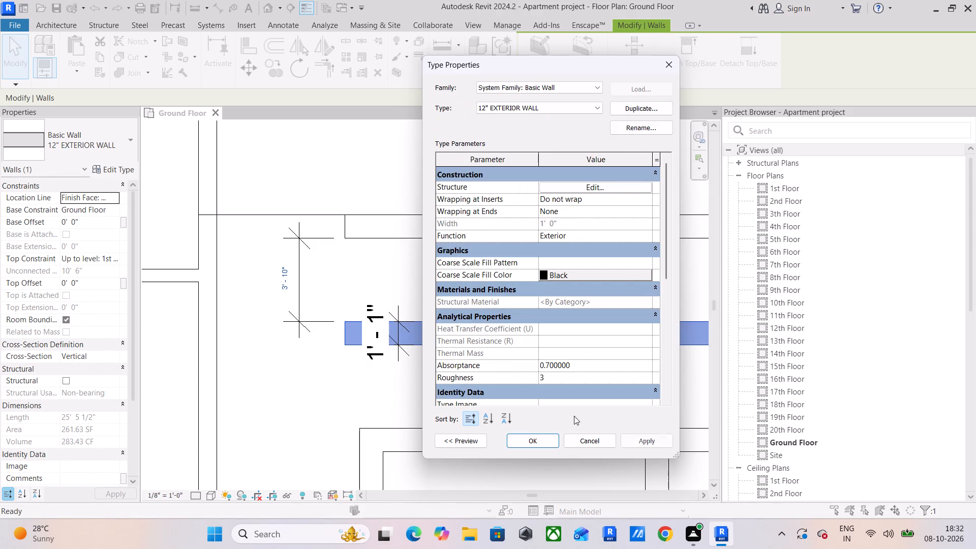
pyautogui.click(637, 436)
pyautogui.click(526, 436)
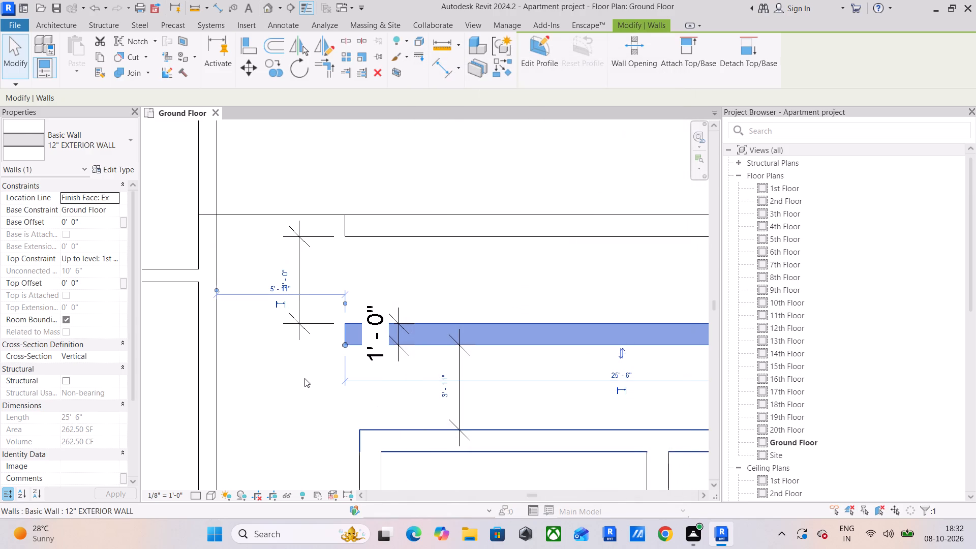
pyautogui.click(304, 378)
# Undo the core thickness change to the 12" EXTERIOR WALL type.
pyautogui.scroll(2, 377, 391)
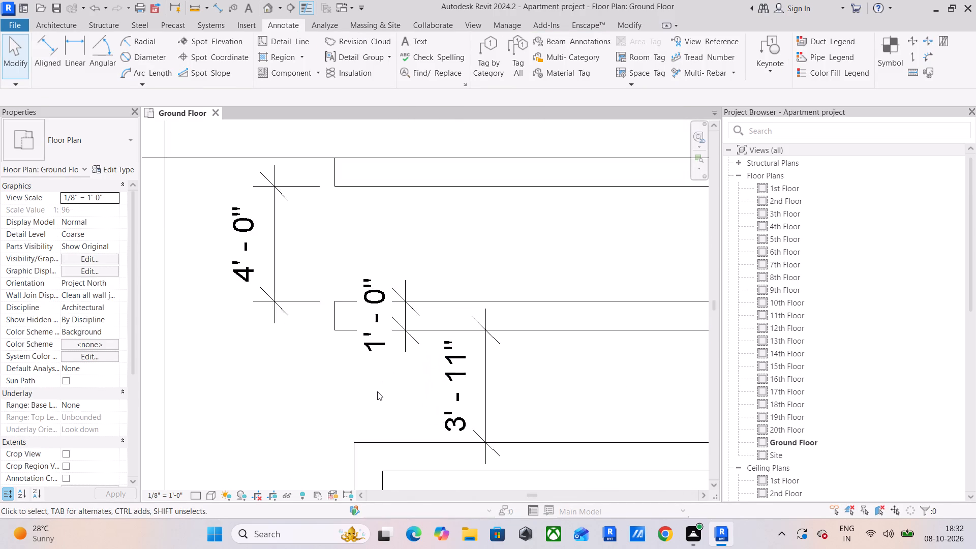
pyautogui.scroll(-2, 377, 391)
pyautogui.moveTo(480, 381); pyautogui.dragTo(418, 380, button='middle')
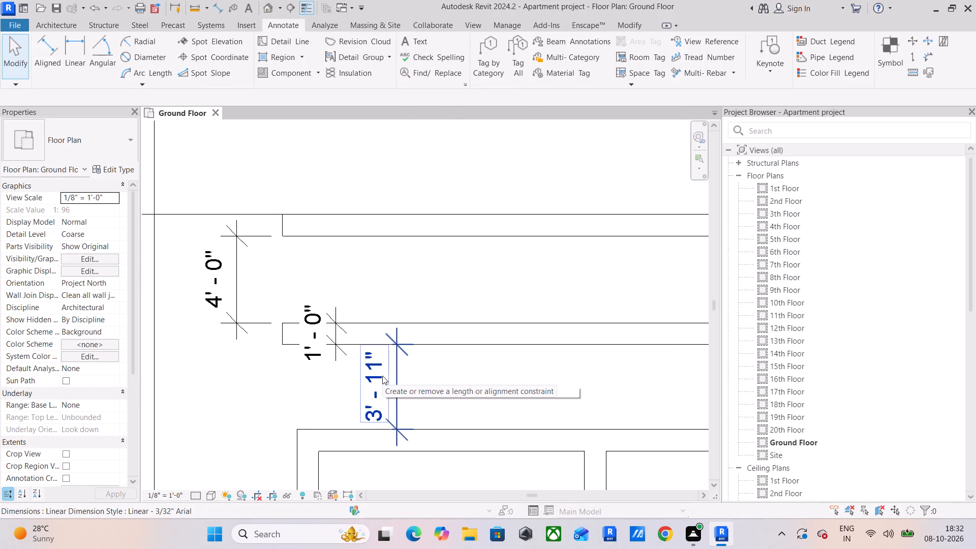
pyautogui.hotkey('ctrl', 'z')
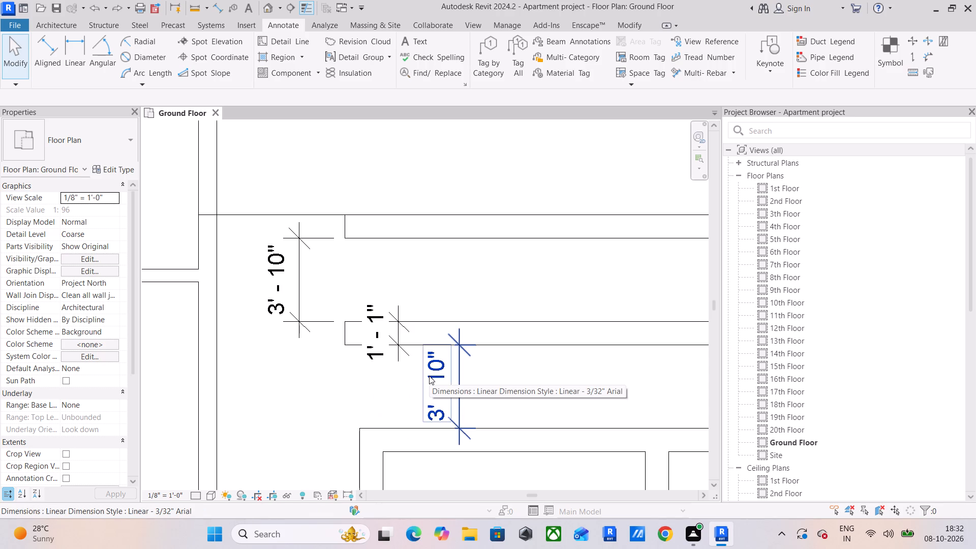
# Draw a vertical detail line about 3'-10" long from the middle wall to the top wall, about 5'-0" past the partition between the rooms below.
pyautogui.scroll(-1, 461, 381)
pyautogui.moveTo(531, 384); pyautogui.dragTo(414, 383, button='middle')
pyautogui.scroll(-2, 414, 383)
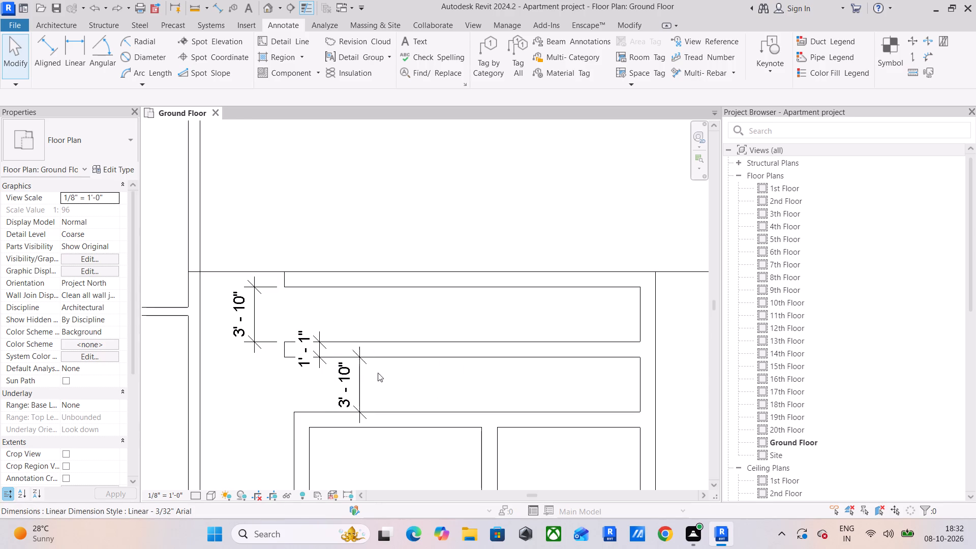
pyautogui.moveTo(525, 373); pyautogui.dragTo(469, 364, button='middle')
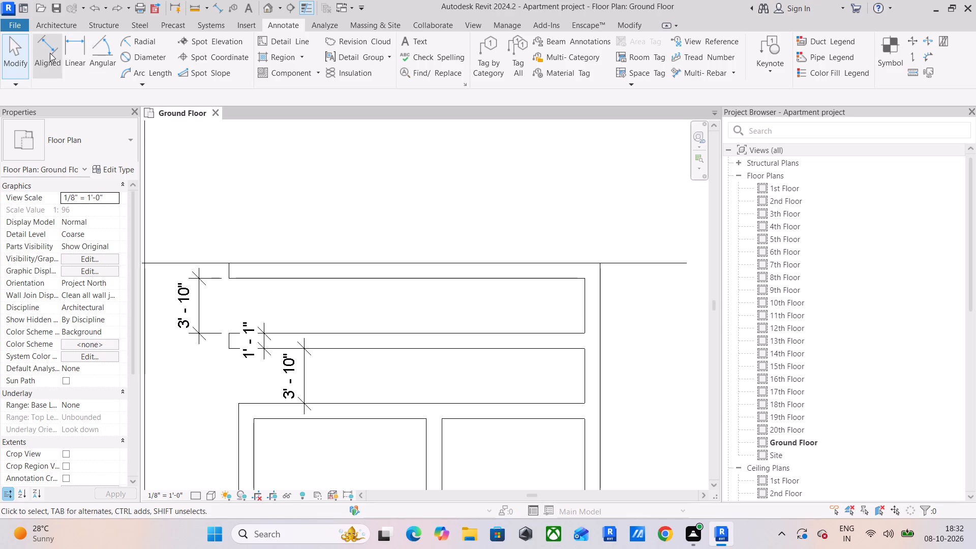
pyautogui.click(288, 40)
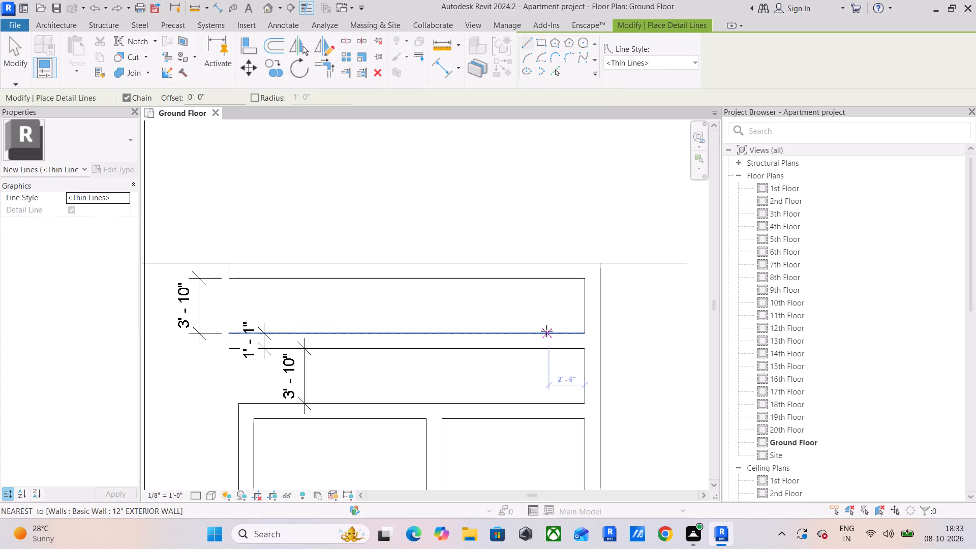
pyautogui.click(515, 335)
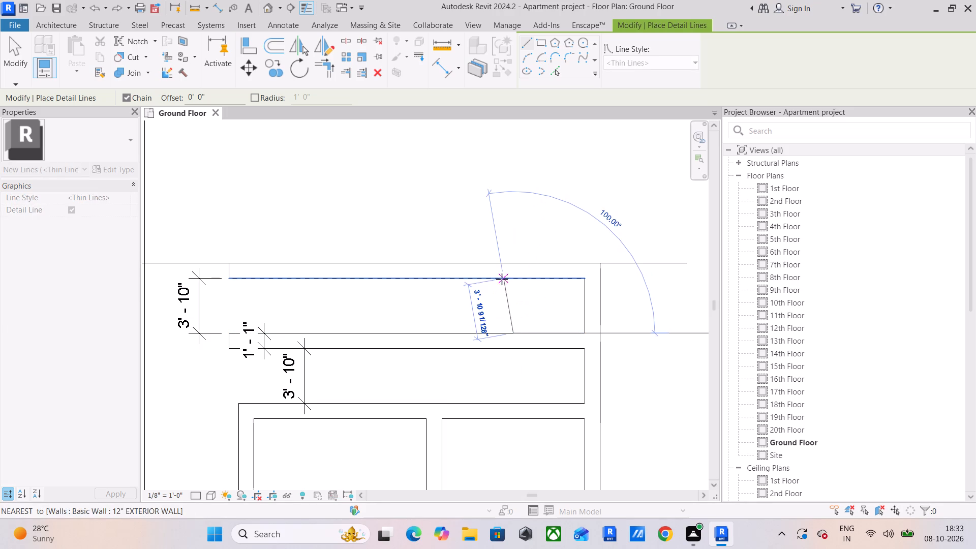
pyautogui.click(509, 279)
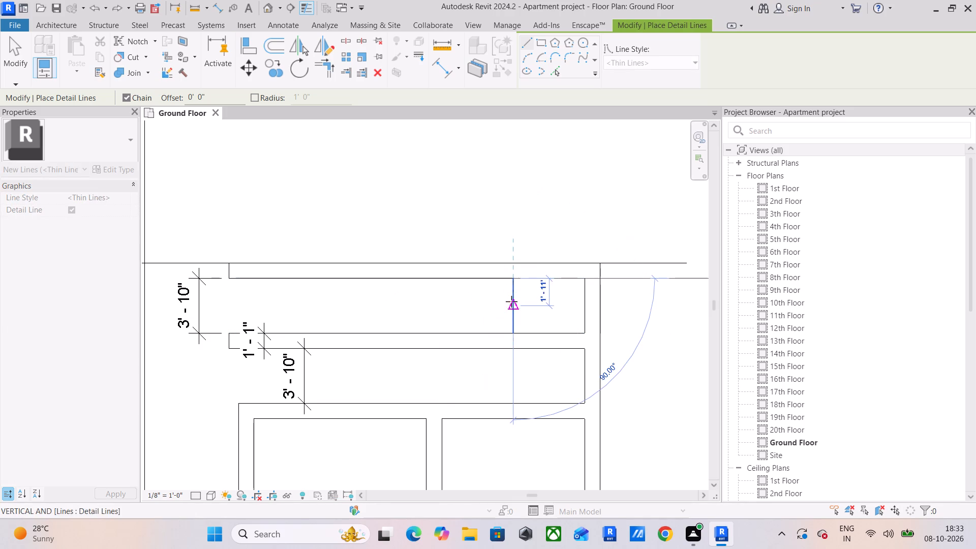
# Draw a vertical detail line about 3'-10" long across the gap below the middle wall, aligned with the line above it.
pyautogui.press('Escape')
pyautogui.click(513, 353)
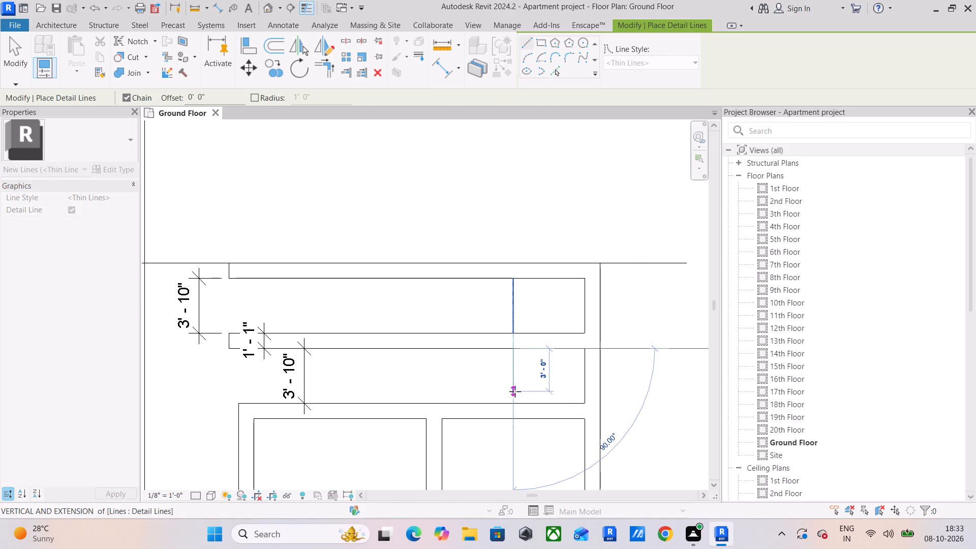
pyautogui.click(516, 403)
pyautogui.press('Escape')
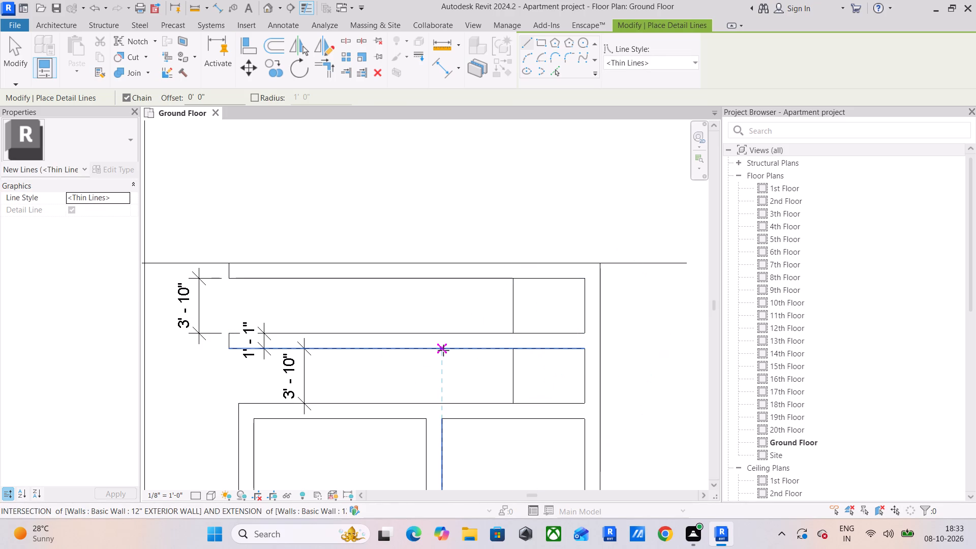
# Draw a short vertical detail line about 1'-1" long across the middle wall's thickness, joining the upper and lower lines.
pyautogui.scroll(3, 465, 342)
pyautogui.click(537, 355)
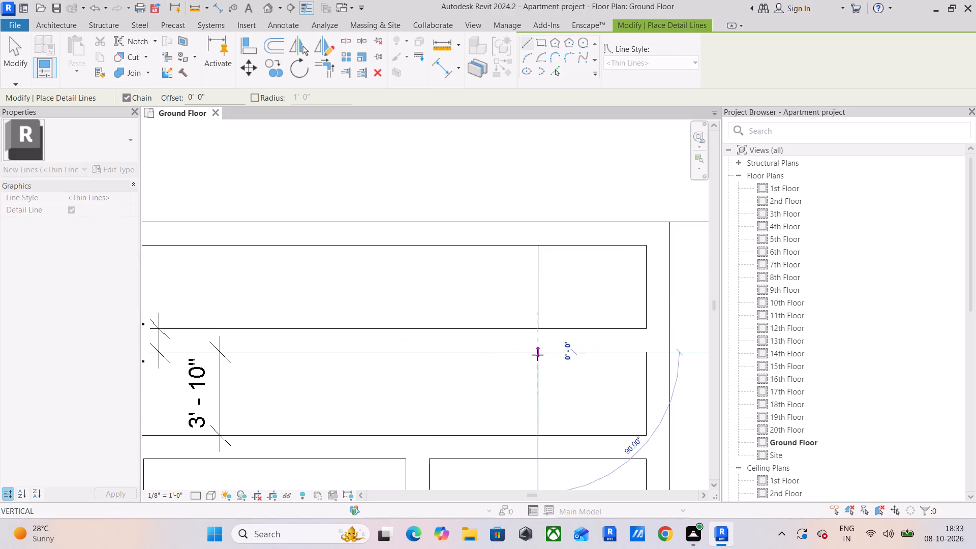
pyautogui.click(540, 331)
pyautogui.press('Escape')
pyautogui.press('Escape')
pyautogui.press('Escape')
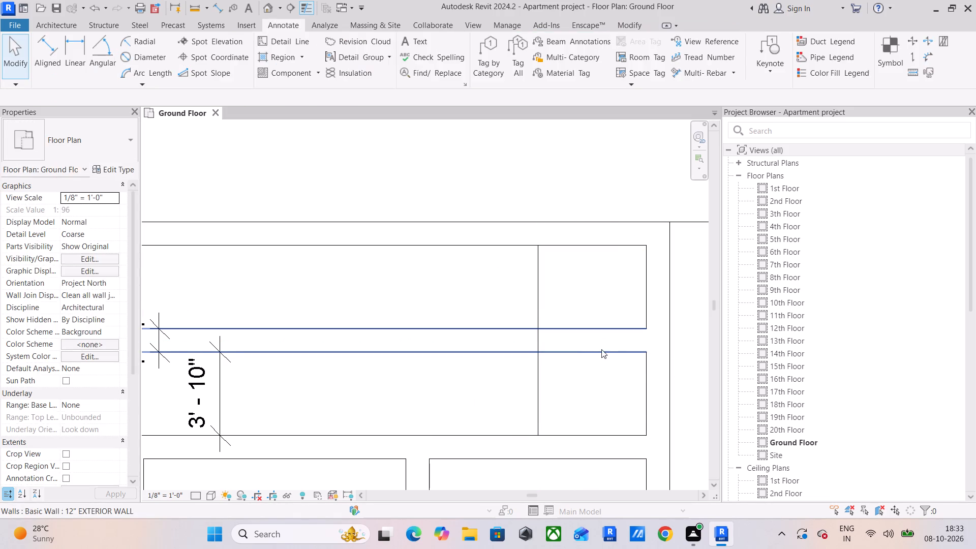
# Shorten the middle 12" EXTERIOR WALL so its inner end stops at the vertical detail line.
pyautogui.click(601, 349)
pyautogui.moveTo(658, 351); pyautogui.dragTo(537, 354)
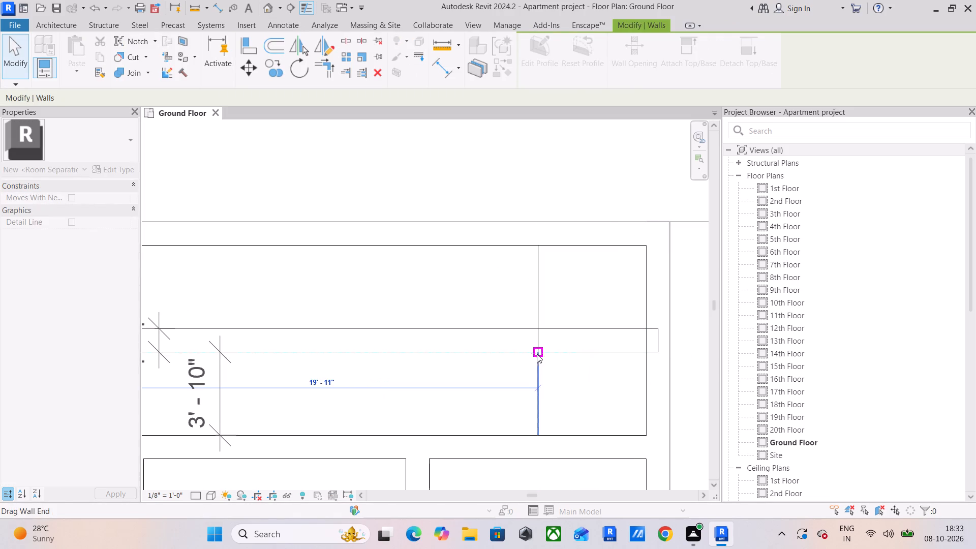
pyautogui.press('Escape')
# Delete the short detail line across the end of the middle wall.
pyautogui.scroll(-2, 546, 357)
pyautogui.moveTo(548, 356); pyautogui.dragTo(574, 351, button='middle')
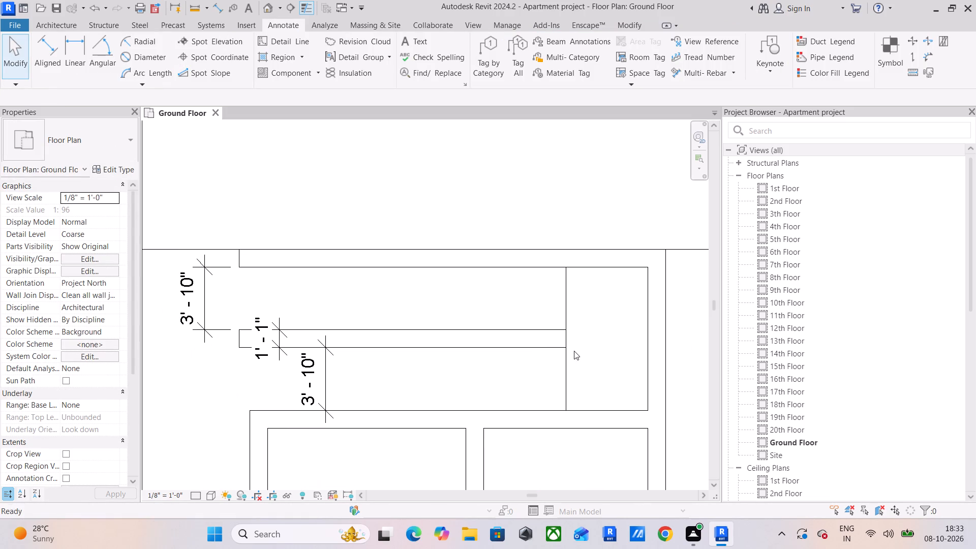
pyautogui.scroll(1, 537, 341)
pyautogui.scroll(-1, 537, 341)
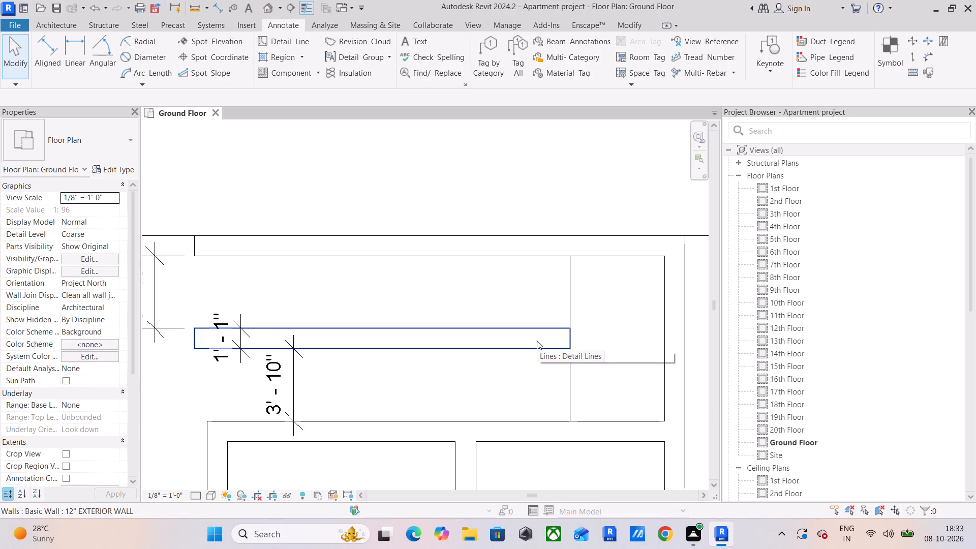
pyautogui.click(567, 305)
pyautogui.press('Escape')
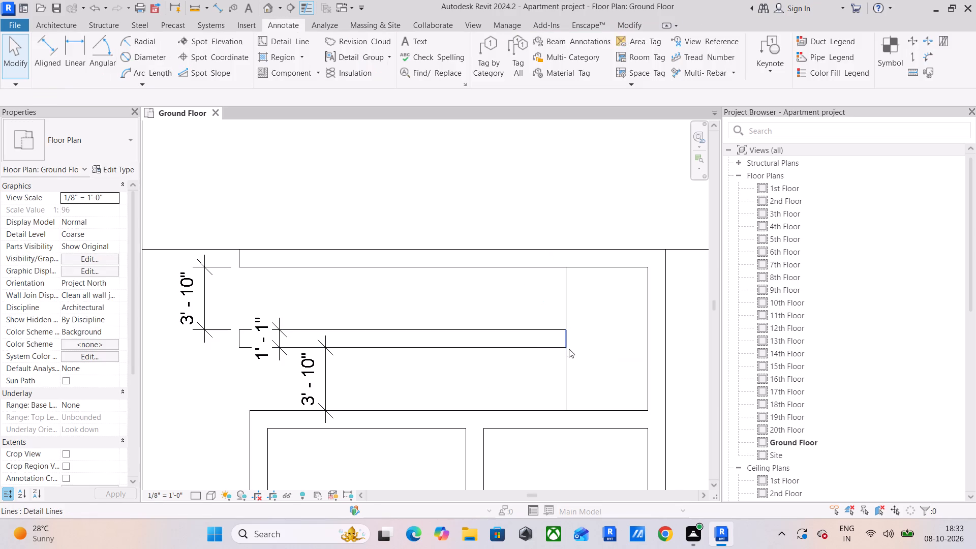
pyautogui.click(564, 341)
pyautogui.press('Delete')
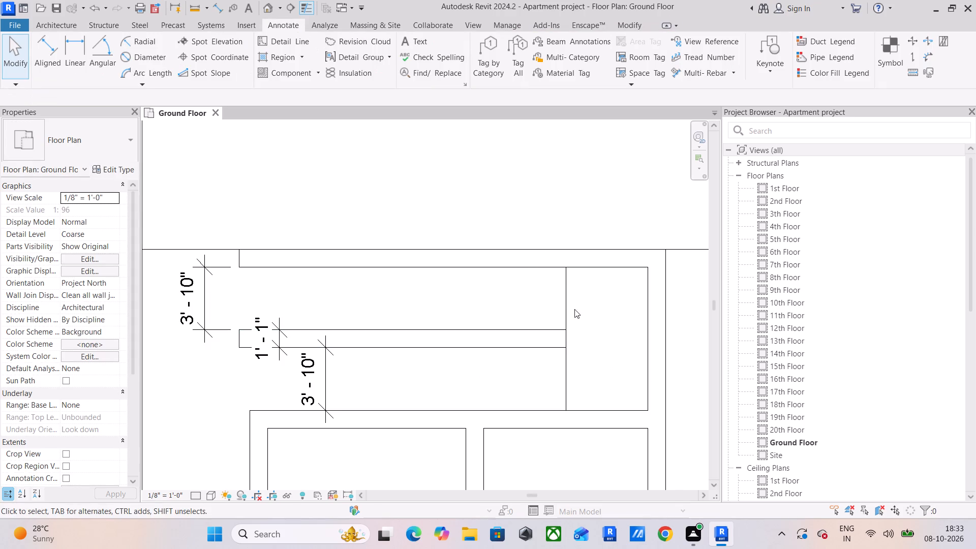
# Copy the upper vertical detail line twice toward the open end of the gap, spacing the lines 1'-0" apart.
pyautogui.click(563, 294)
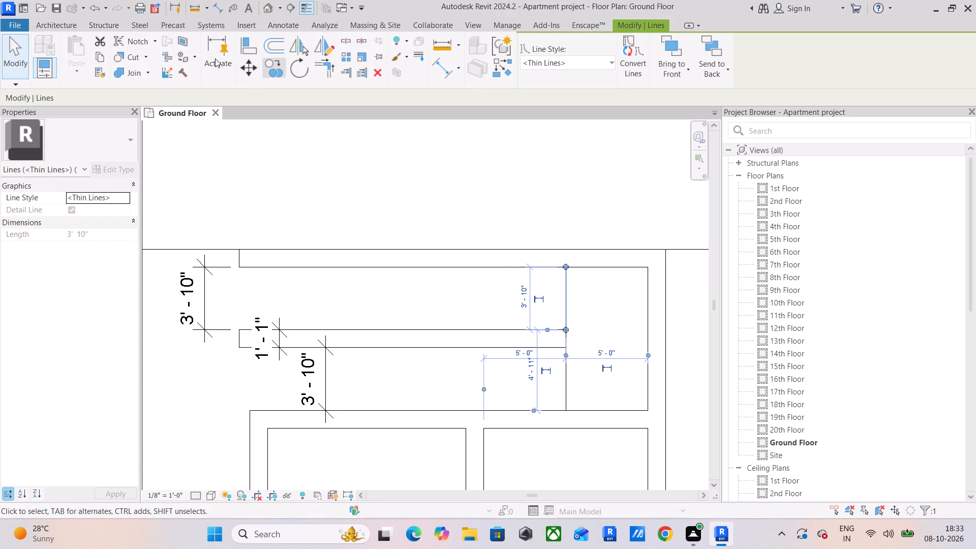
pyautogui.click(274, 76)
pyautogui.click(564, 264)
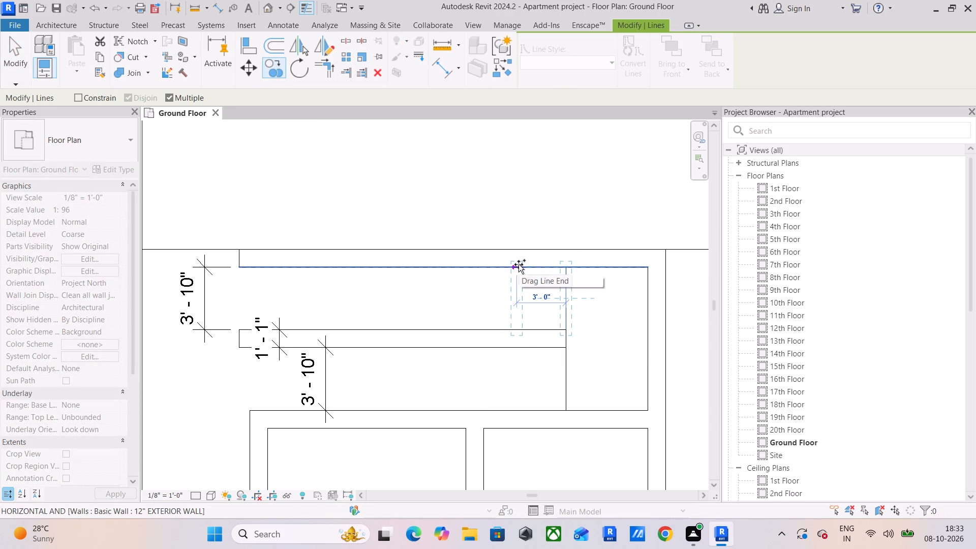
pyautogui.write("1'")
pyautogui.press('Return')
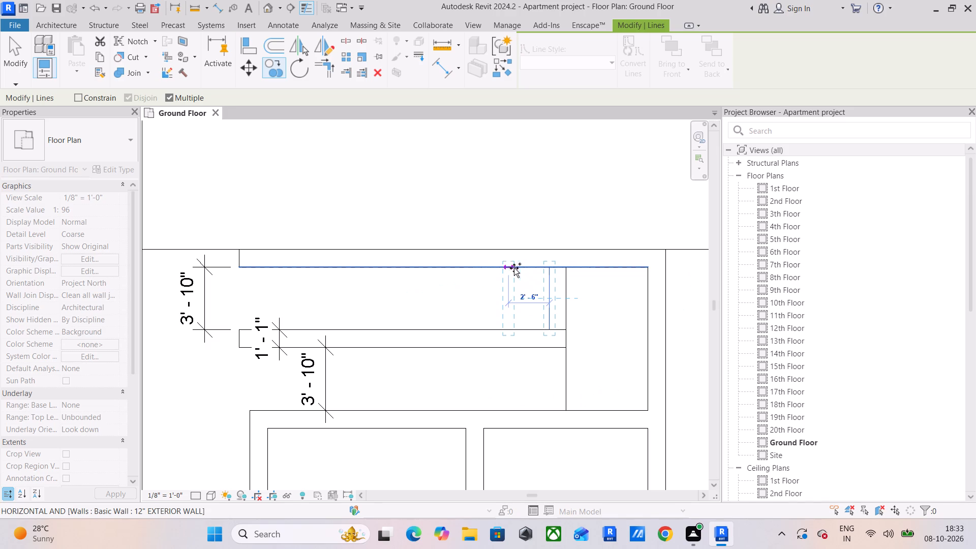
pyautogui.scroll(3, 517, 268)
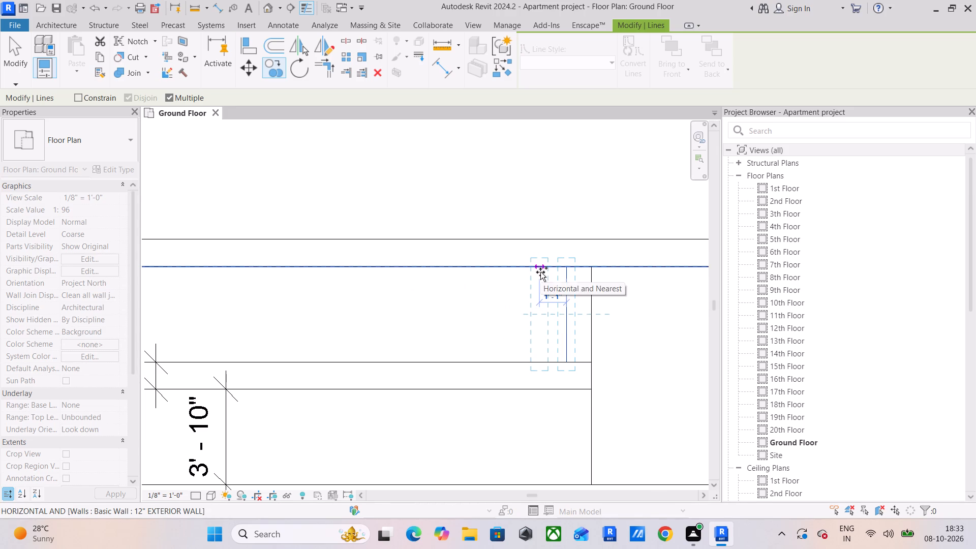
pyautogui.click(541, 272)
pyautogui.press('Escape')
pyautogui.scroll(-1, 585, 287)
pyautogui.moveTo(585, 287); pyautogui.dragTo(502, 286, button='middle')
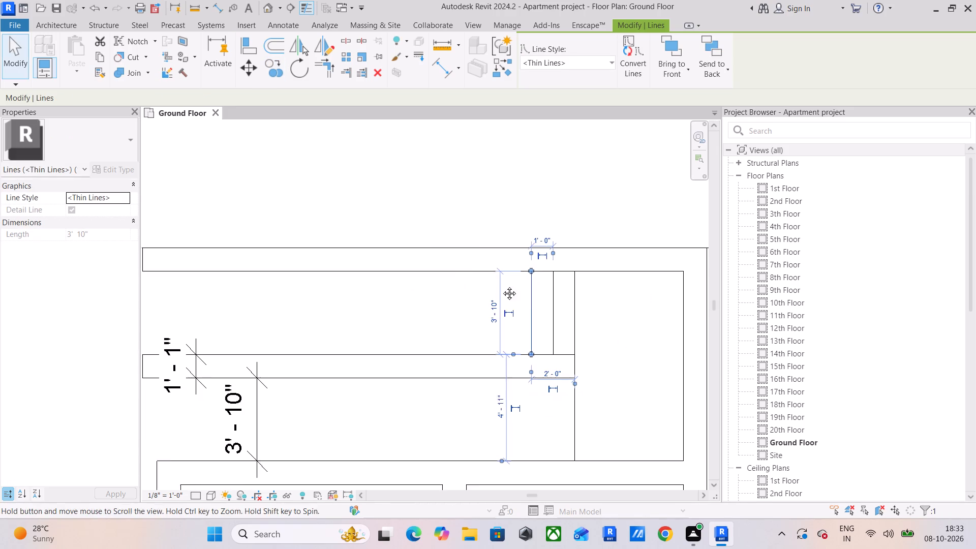
pyautogui.moveTo(502, 286); pyautogui.dragTo(432, 269, button='middle')
pyautogui.press('Escape')
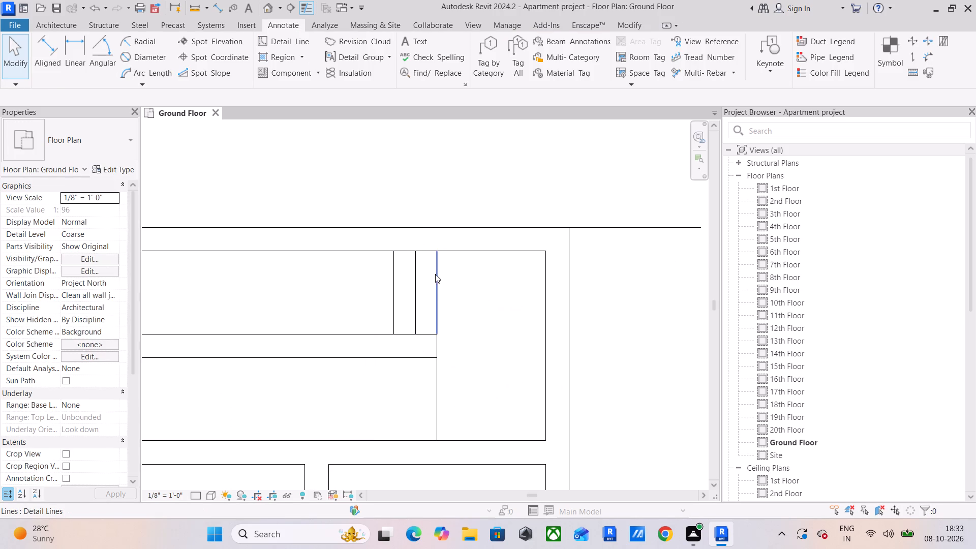
# Copy the outermost upper detail line seven more times along the top wall at 1'-0" spacing to mark stair risers.
pyautogui.click(396, 270)
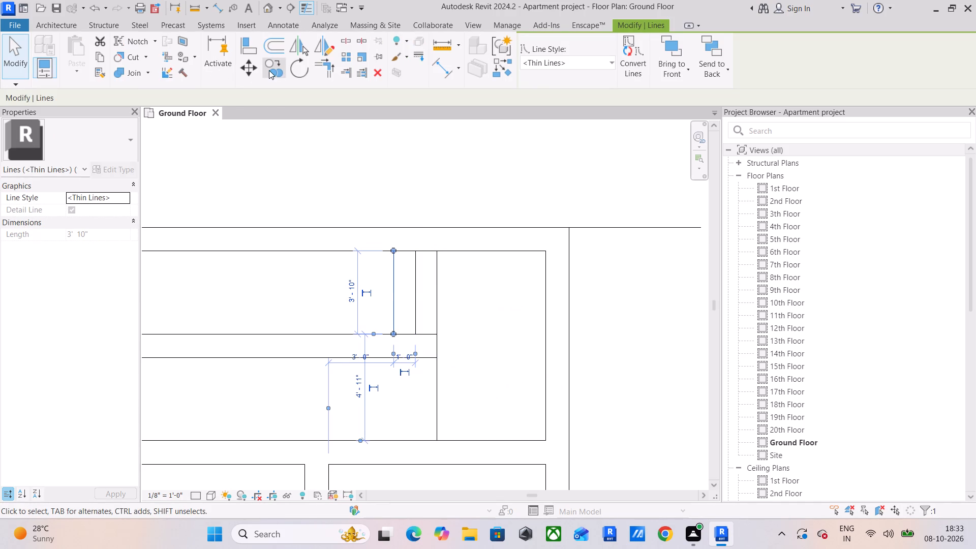
pyautogui.click(269, 69)
pyautogui.click(416, 252)
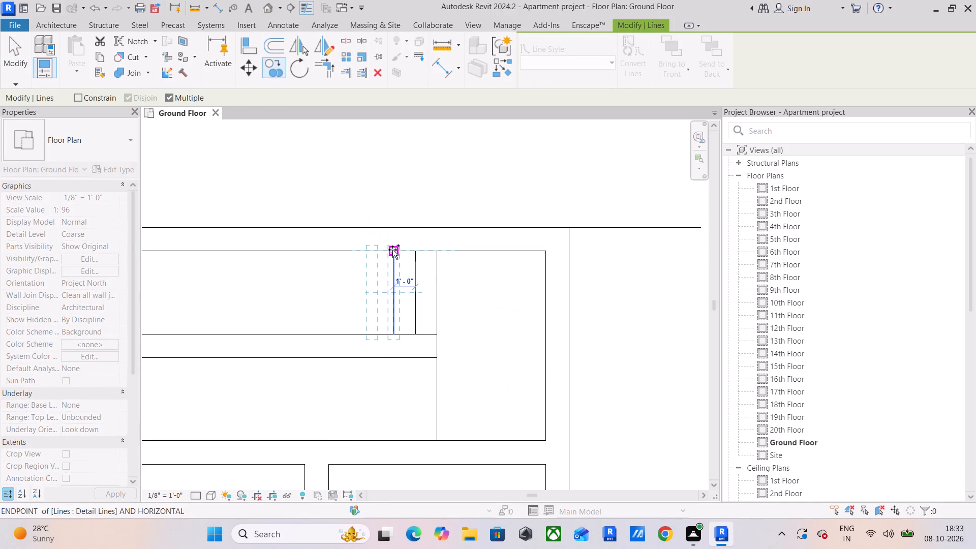
pyautogui.click(392, 250)
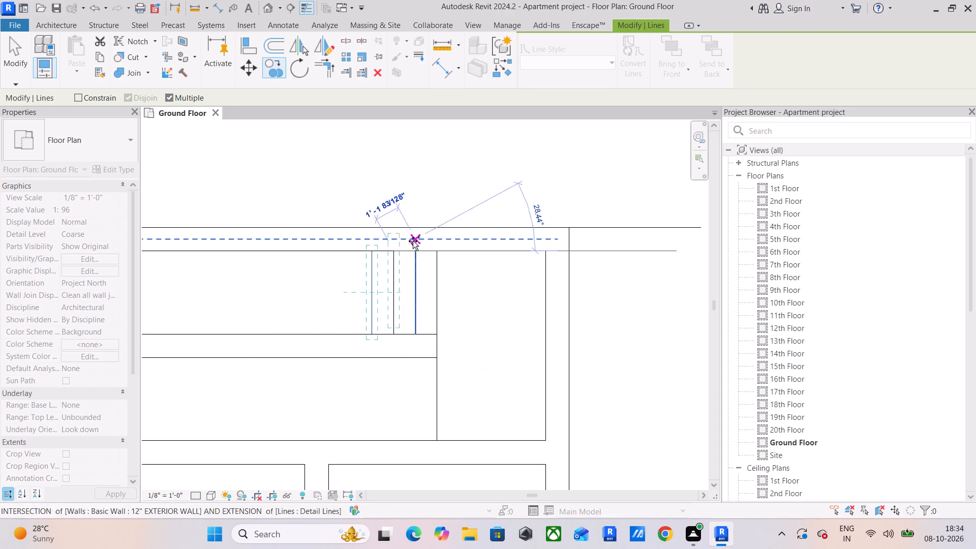
pyautogui.click(372, 249)
pyautogui.click(351, 251)
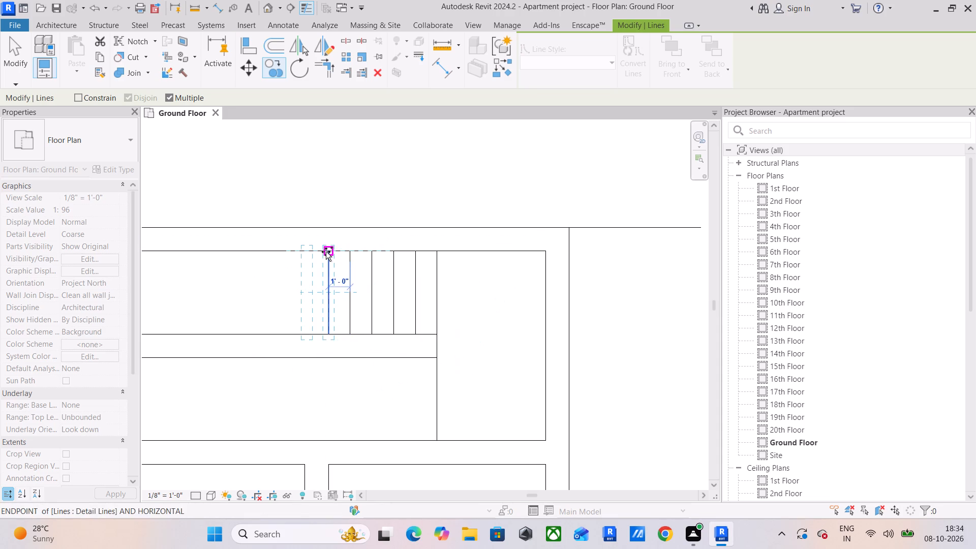
pyautogui.click(326, 252)
pyautogui.click(309, 253)
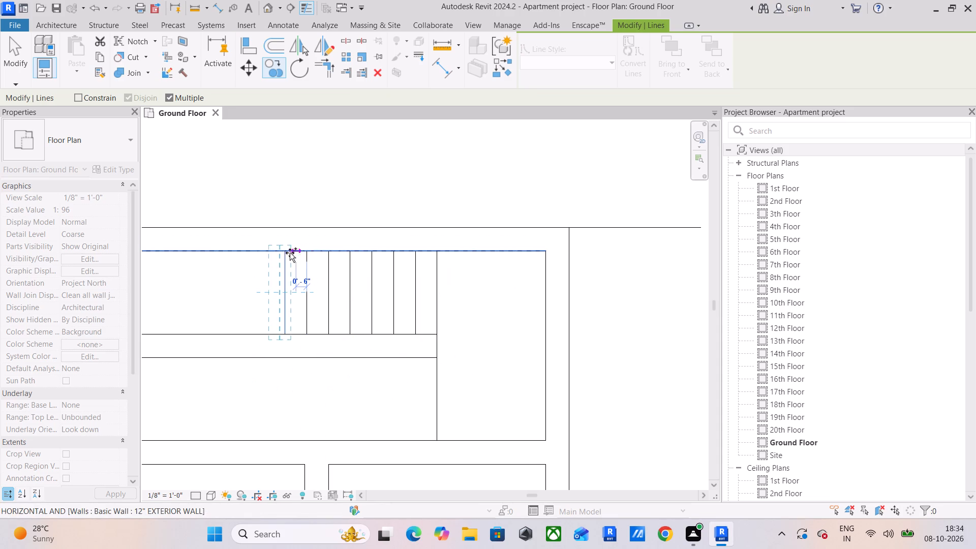
pyautogui.click(288, 253)
pyautogui.click(262, 251)
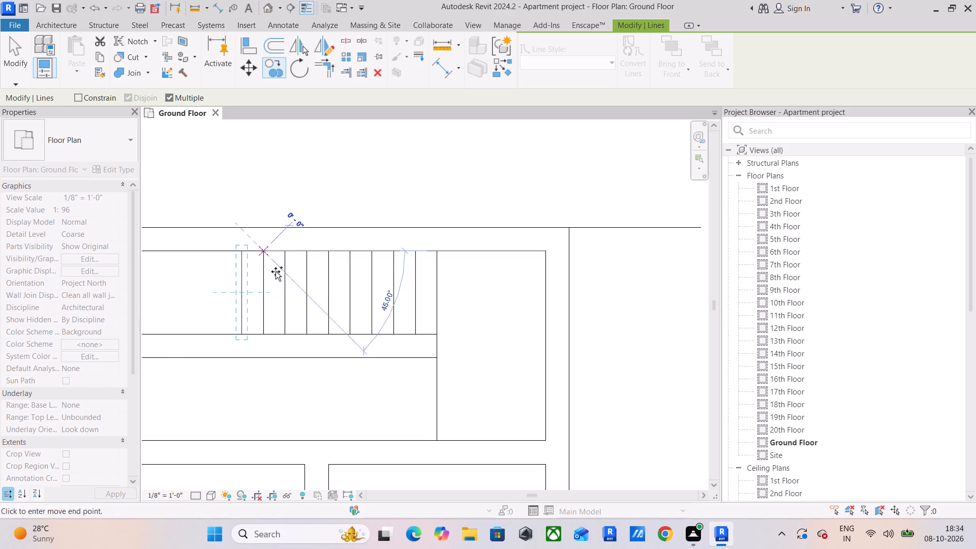
# Copy the riser line into the lower gap and repeat it at 1'-0" spacing, placing nine lines up to the existing lower line.
pyautogui.moveTo(335, 321); pyautogui.dragTo(436, 269, button='middle')
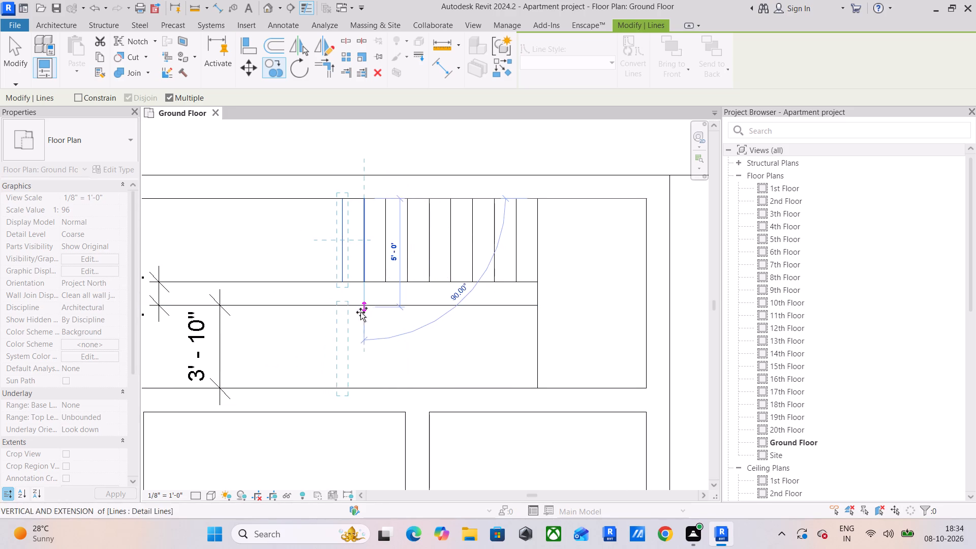
pyautogui.click(363, 310)
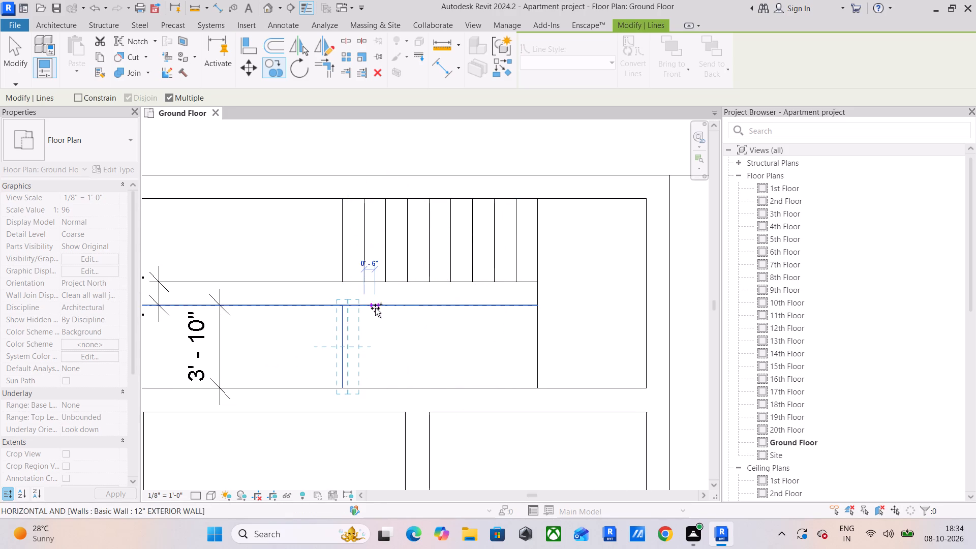
pyautogui.click(383, 308)
pyautogui.click(410, 308)
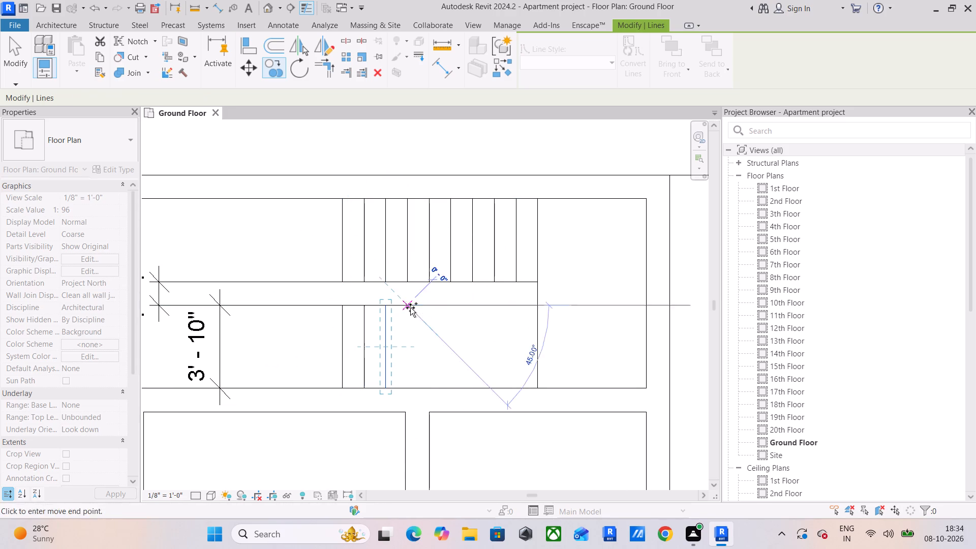
pyautogui.click(430, 308)
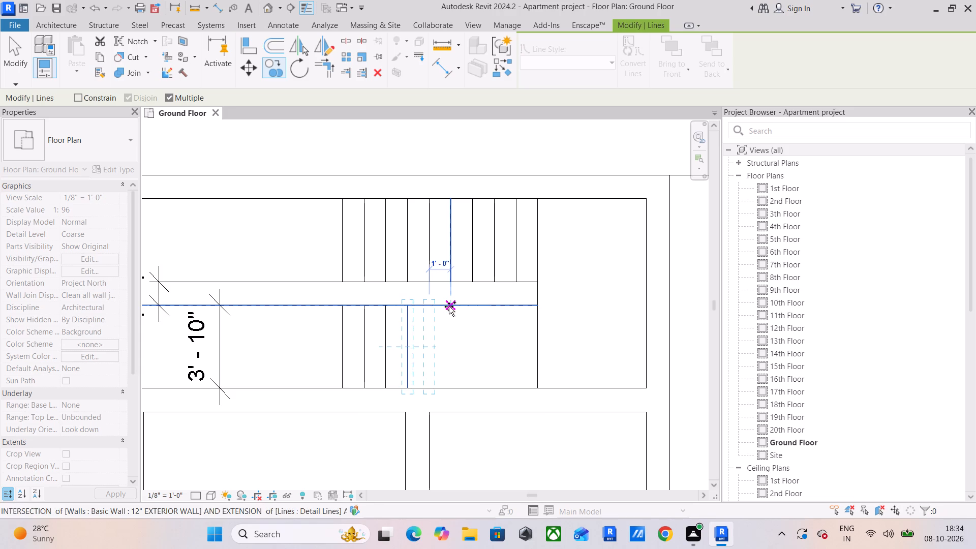
pyautogui.click(449, 307)
pyautogui.click(469, 306)
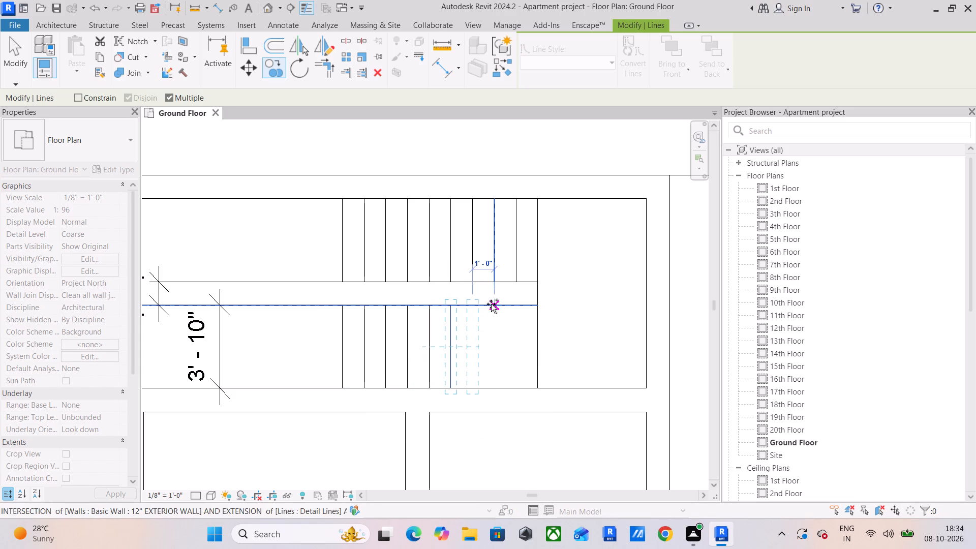
pyautogui.click(491, 304)
pyautogui.click(515, 304)
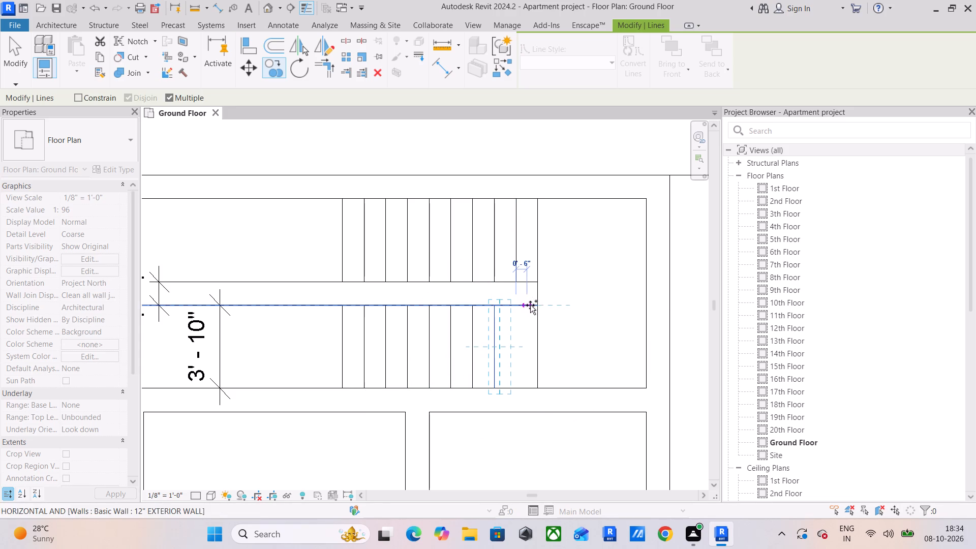
pyautogui.click(535, 305)
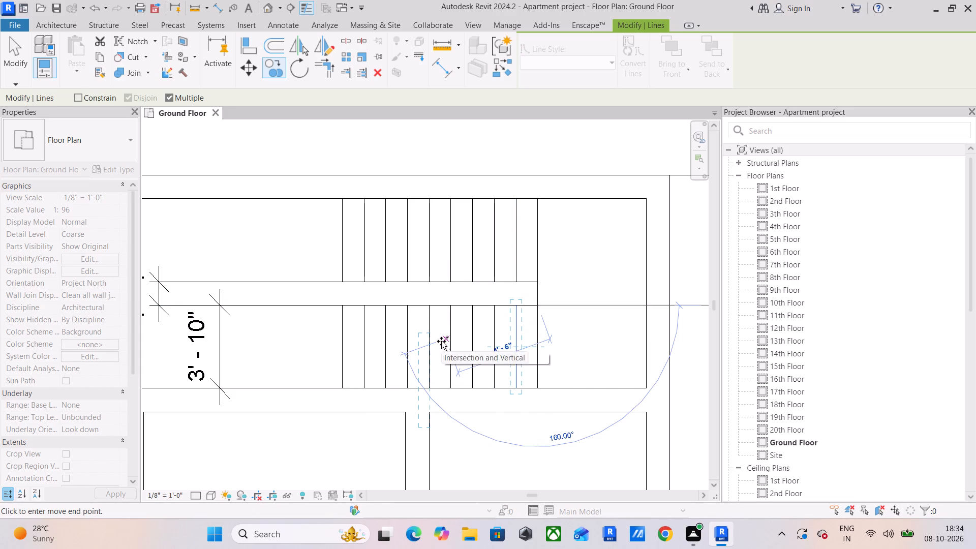
pyautogui.press('Escape')
pyautogui.press('Escape')
pyautogui.press('Escape')
# Begin a new stair similar to the existing assembled stair in the other small block, using a sketched run.
pyautogui.moveTo(497, 333); pyautogui.dragTo(581, 306, button='middle')
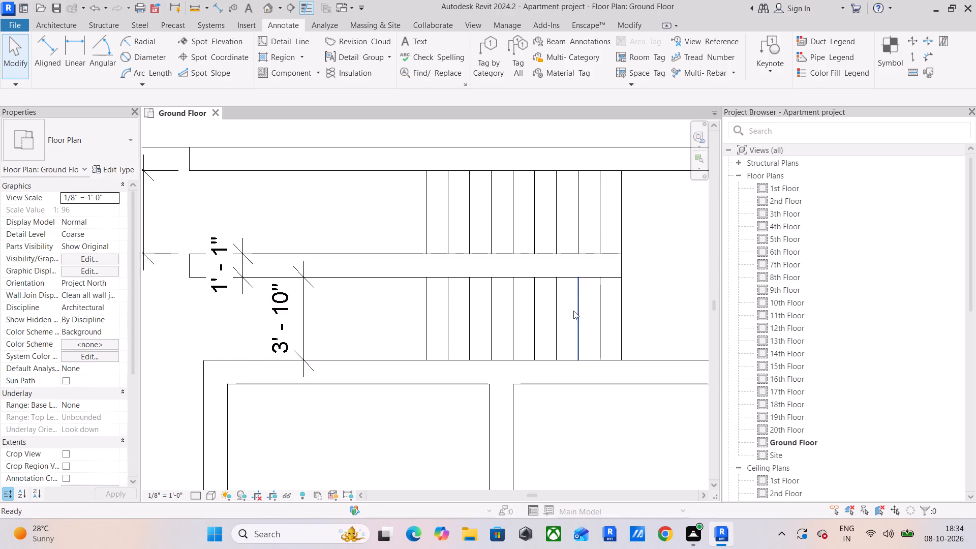
pyautogui.scroll(-1, 573, 311)
pyautogui.moveTo(572, 312); pyautogui.dragTo(405, 326, button='middle')
pyautogui.scroll(-2, 405, 325)
pyautogui.moveTo(277, 294); pyautogui.dragTo(337, 304, button='middle')
pyautogui.scroll(-4, 445, 336)
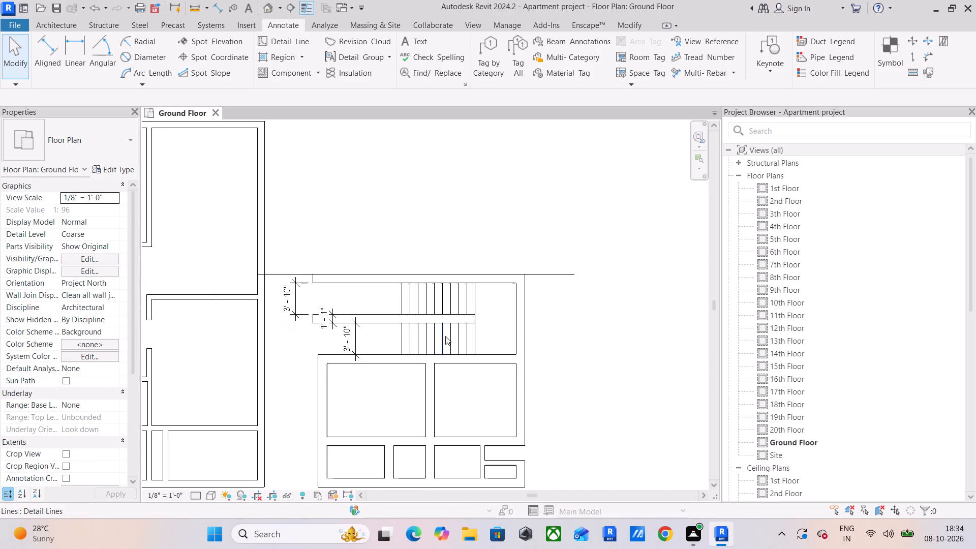
pyautogui.moveTo(445, 329); pyautogui.dragTo(411, 132, button='middle')
pyautogui.moveTo(448, 325); pyautogui.dragTo(452, 185, button='middle')
pyautogui.click(374, 340)
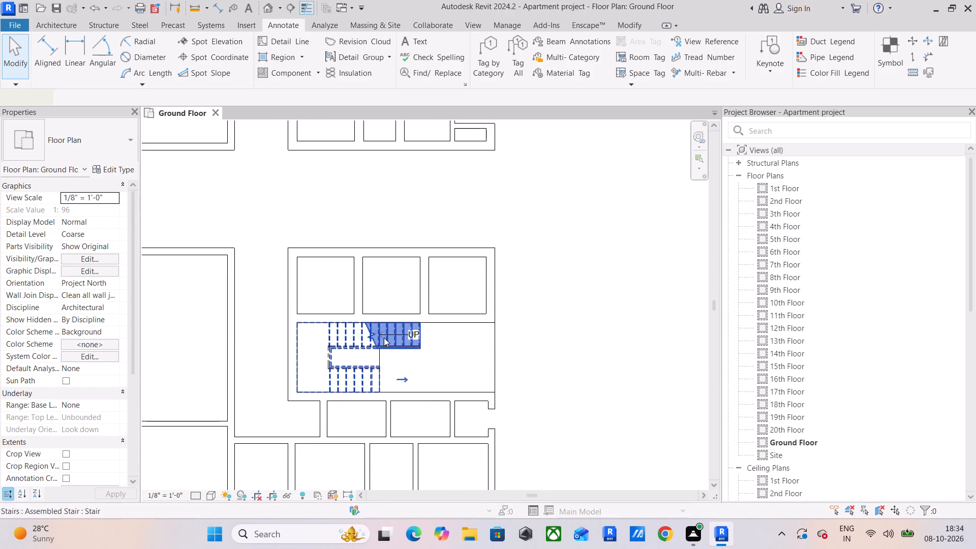
pyautogui.moveTo(523, 256); pyautogui.dragTo(497, 354, button='middle')
pyautogui.click(500, 67)
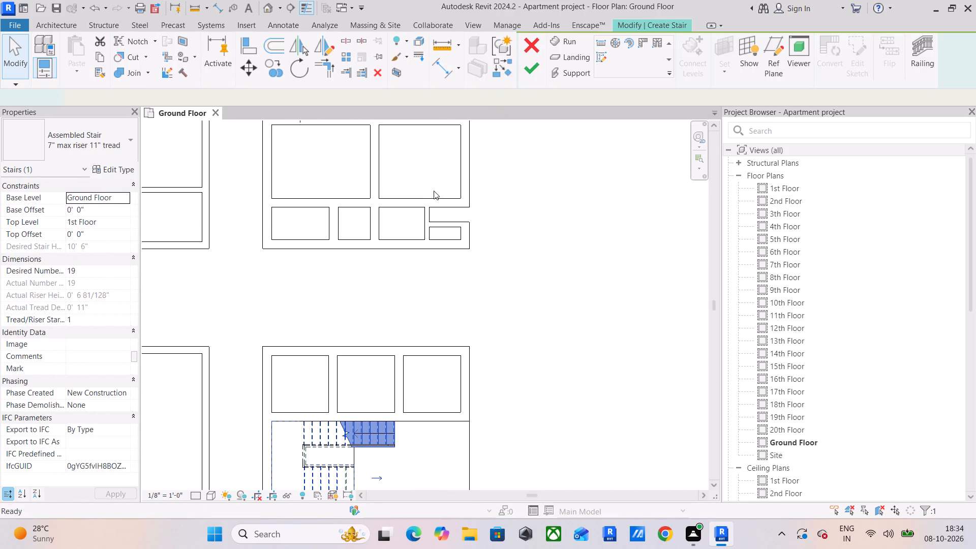
pyautogui.moveTo(433, 191); pyautogui.dragTo(446, 307, button='middle')
pyautogui.moveTo(422, 206); pyautogui.dragTo(439, 278, button='middle')
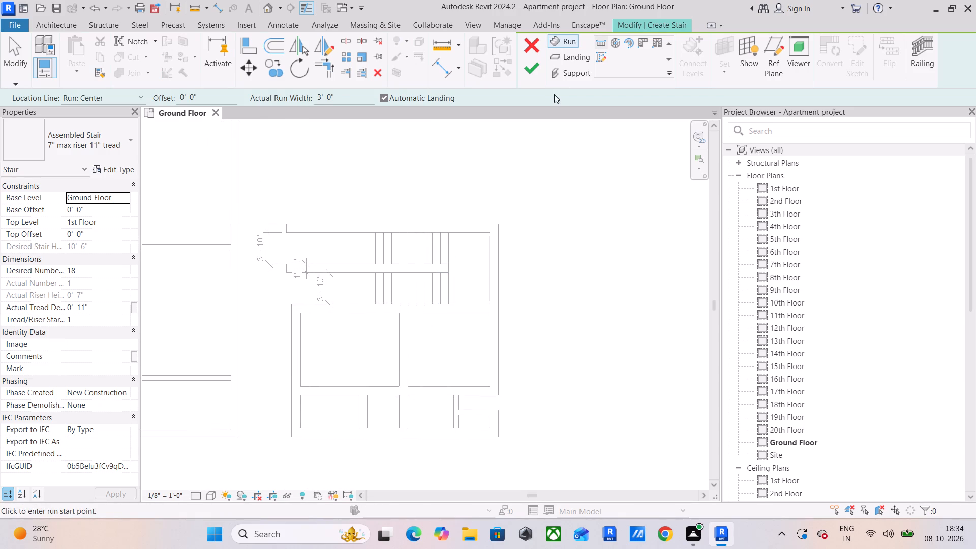
pyautogui.scroll(4, 399, 276)
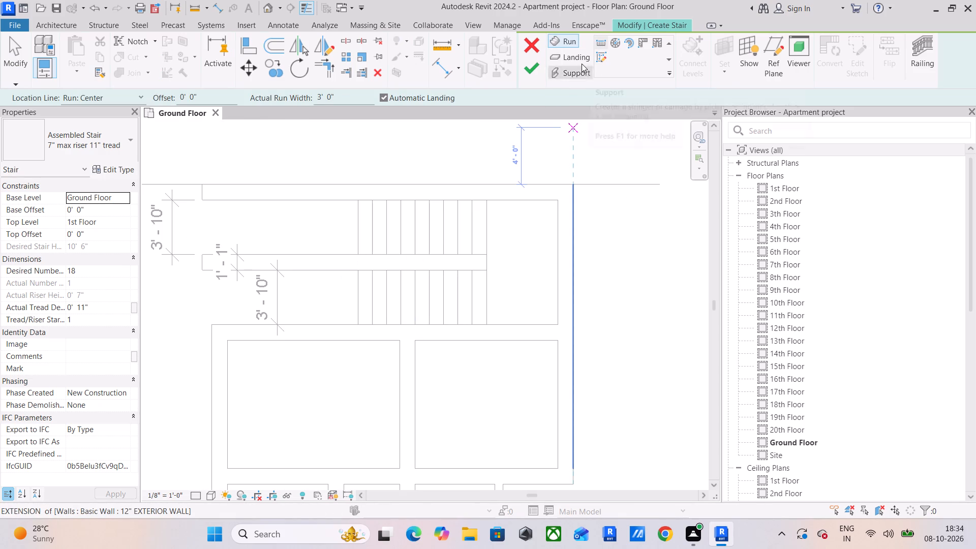
pyautogui.click(602, 55)
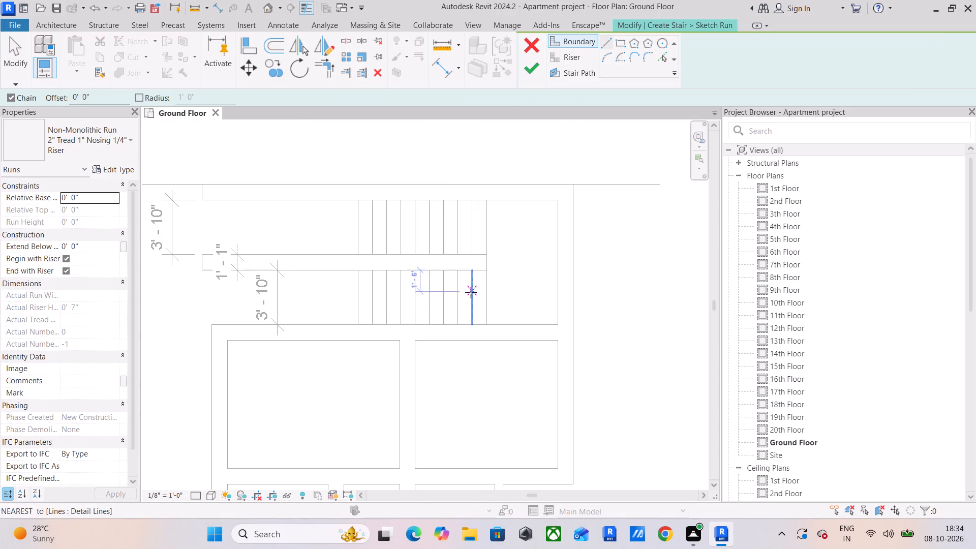
# Sketch the run boundary along the lower wall, around the middle wall's end, and along the top wall and around the landing.
pyautogui.scroll(3, 465, 293)
pyautogui.click(499, 340)
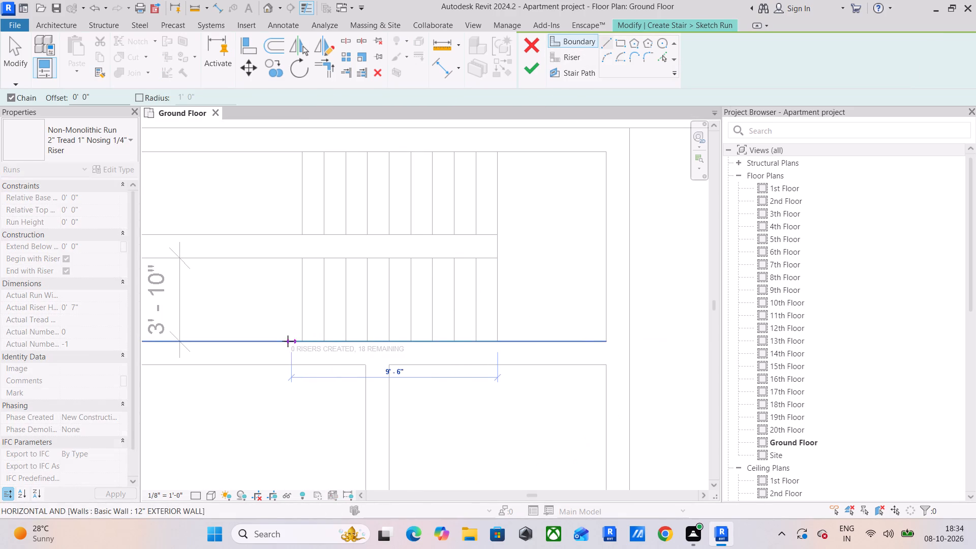
pyautogui.click(302, 341)
pyautogui.press('Escape')
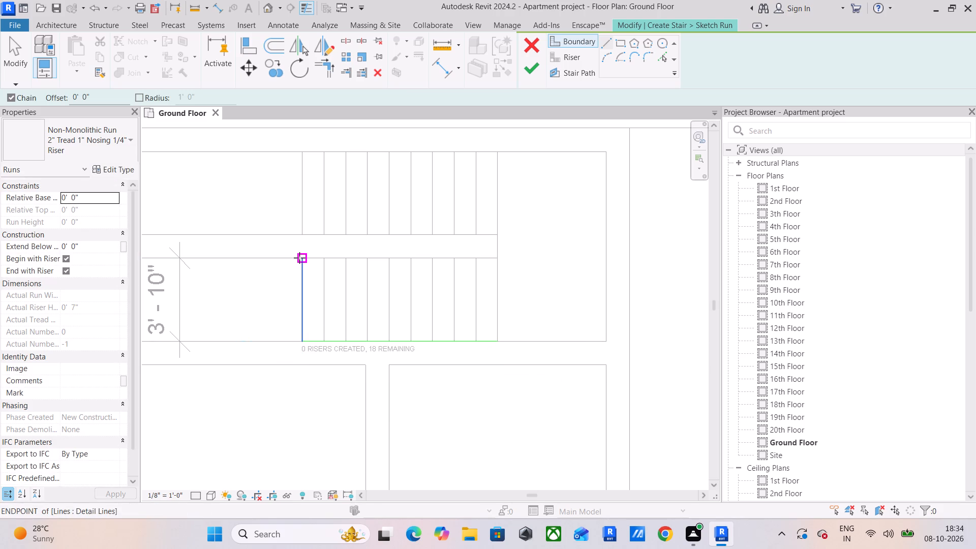
pyautogui.moveTo(299, 258); pyautogui.dragTo(319, 258)
pyautogui.click(500, 260)
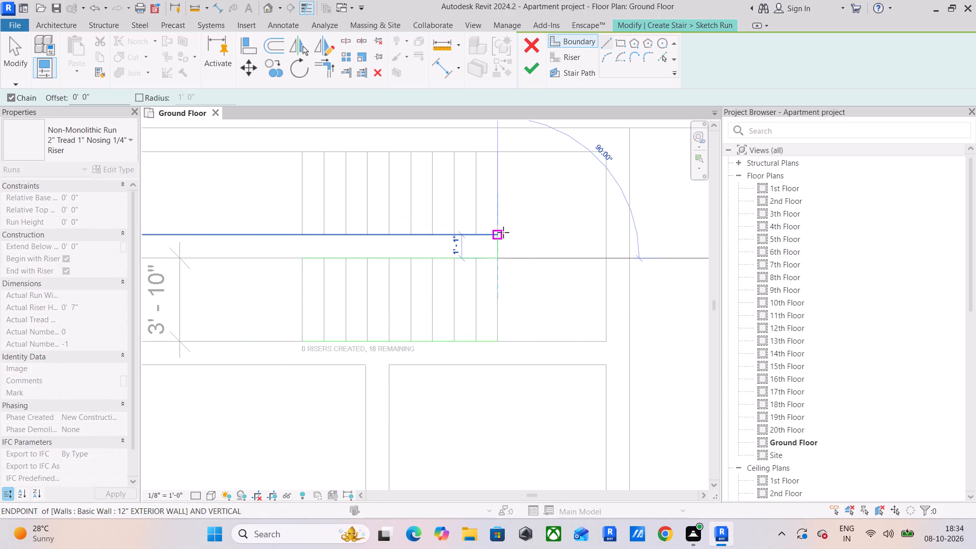
pyautogui.click(503, 232)
pyautogui.click(306, 234)
pyautogui.press('Escape')
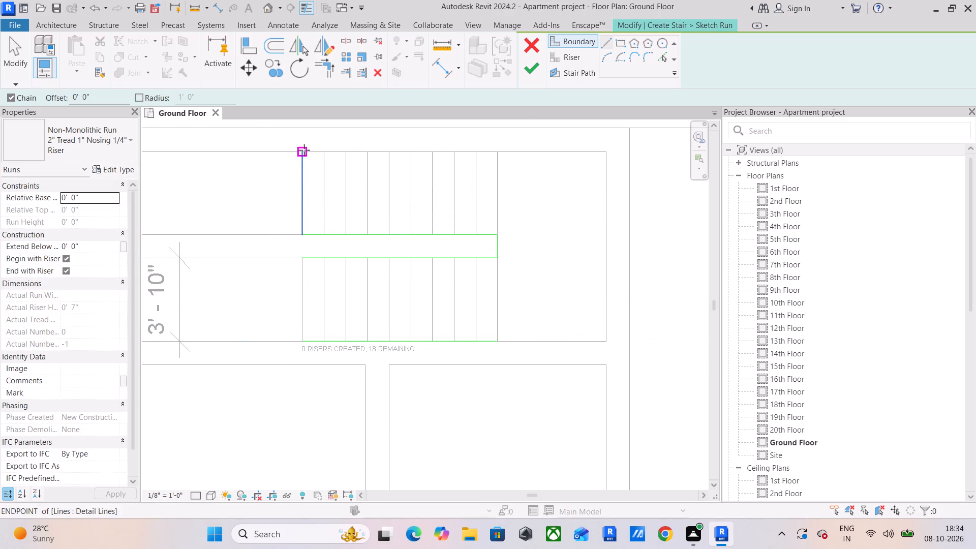
pyautogui.click(304, 150)
pyautogui.click(604, 154)
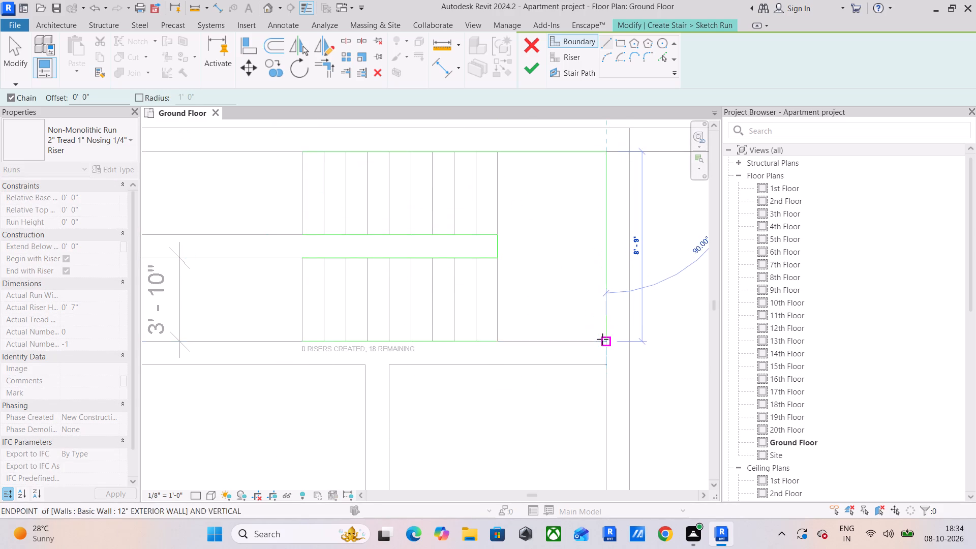
pyautogui.click(602, 339)
pyautogui.click(499, 340)
pyautogui.press('Escape')
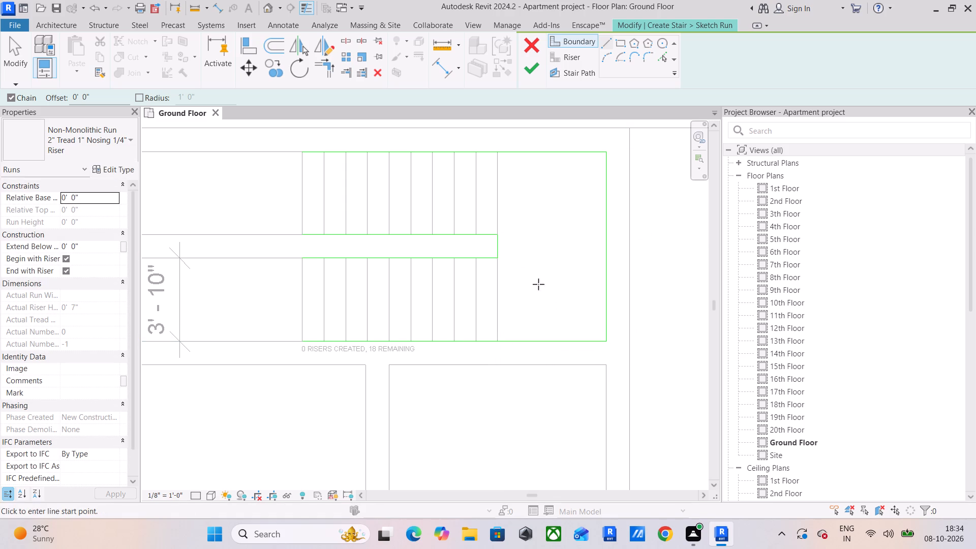
# Draw the first riser line, 3'-10" long, across the open end of the lower flight.
pyautogui.click(576, 53)
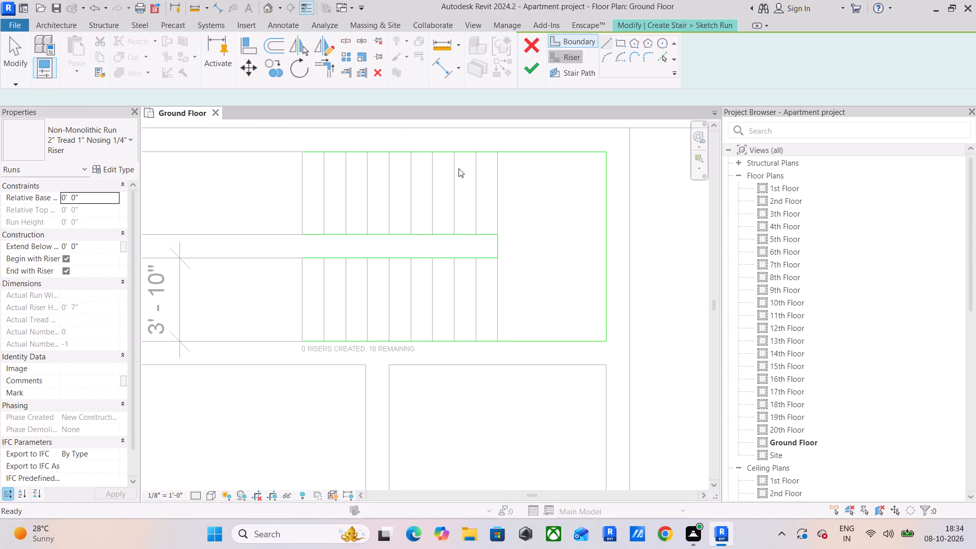
pyautogui.click(303, 340)
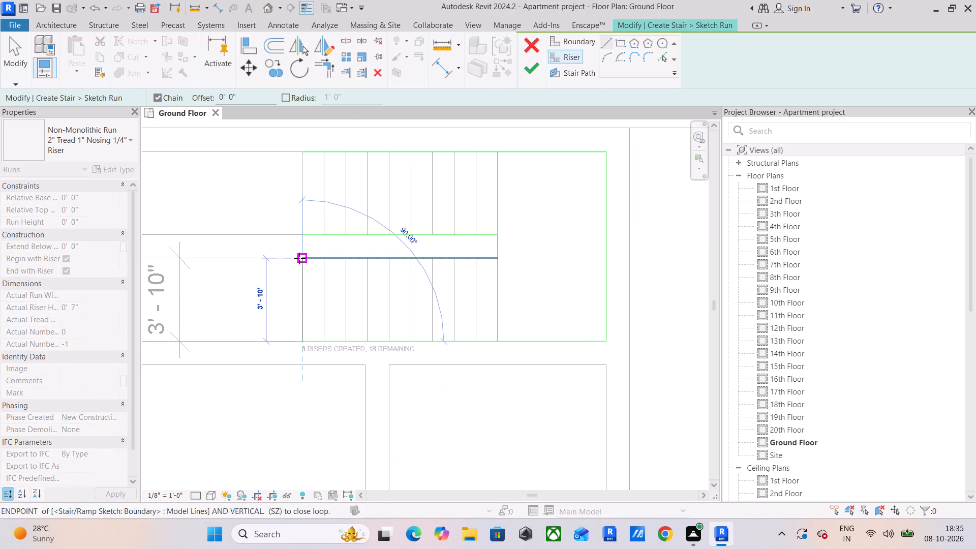
pyautogui.click(299, 258)
pyautogui.press('Escape')
pyautogui.press('Escape')
# Copy the riser nine times at 1'-0" spacing along the lower flight's guide lines, up to the landing edge.
pyautogui.click(302, 313)
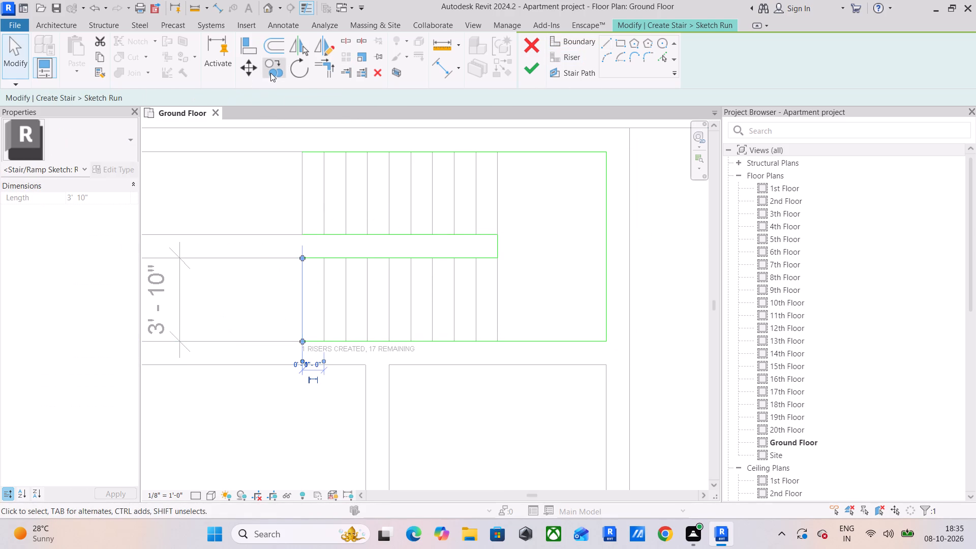
pyautogui.click(270, 73)
pyautogui.click(300, 259)
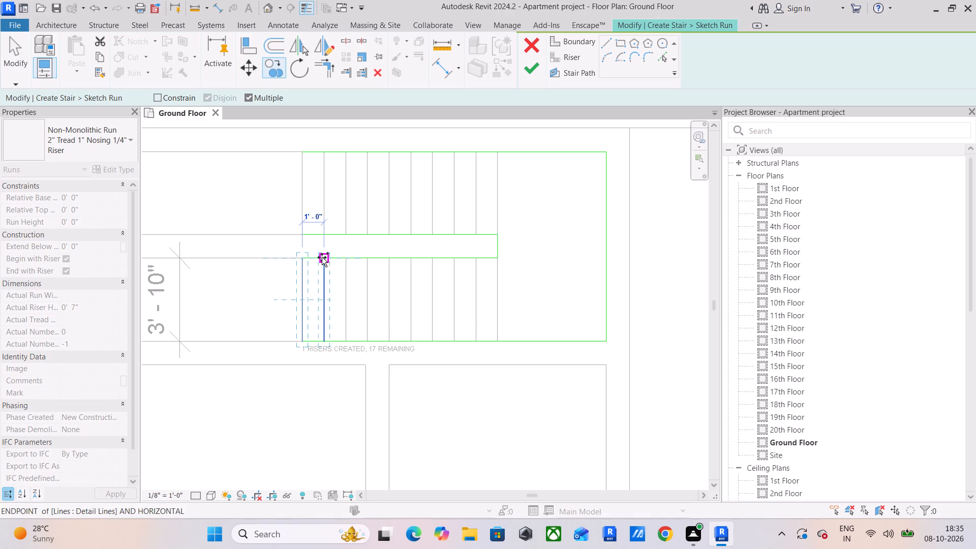
pyautogui.click(322, 257)
pyautogui.click(347, 258)
pyautogui.click(367, 260)
pyautogui.click(391, 260)
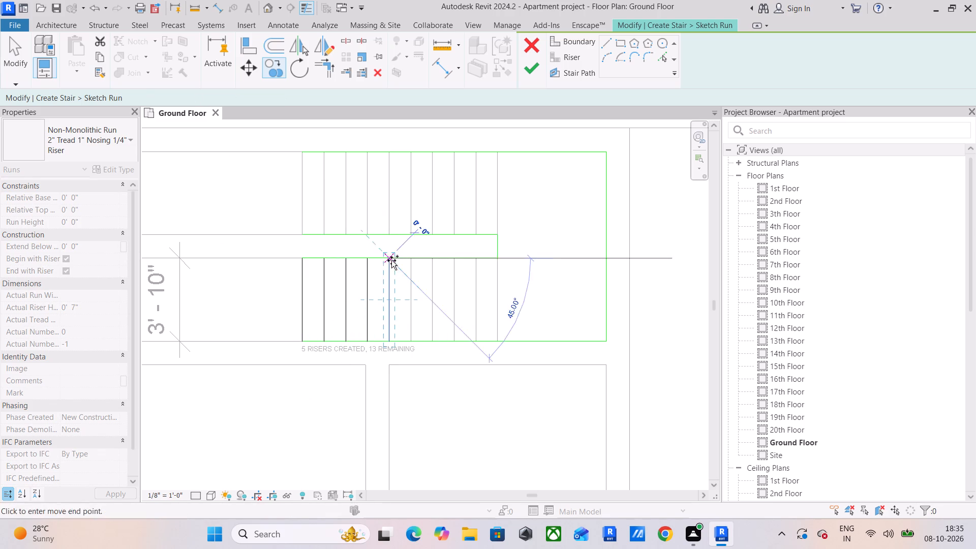
pyautogui.click(412, 262)
pyautogui.click(430, 262)
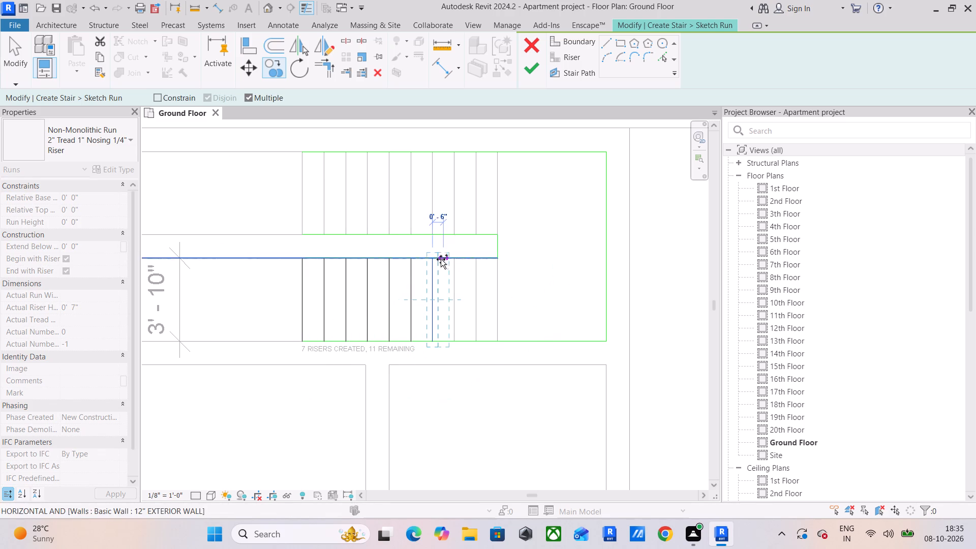
pyautogui.click(454, 259)
pyautogui.click(476, 259)
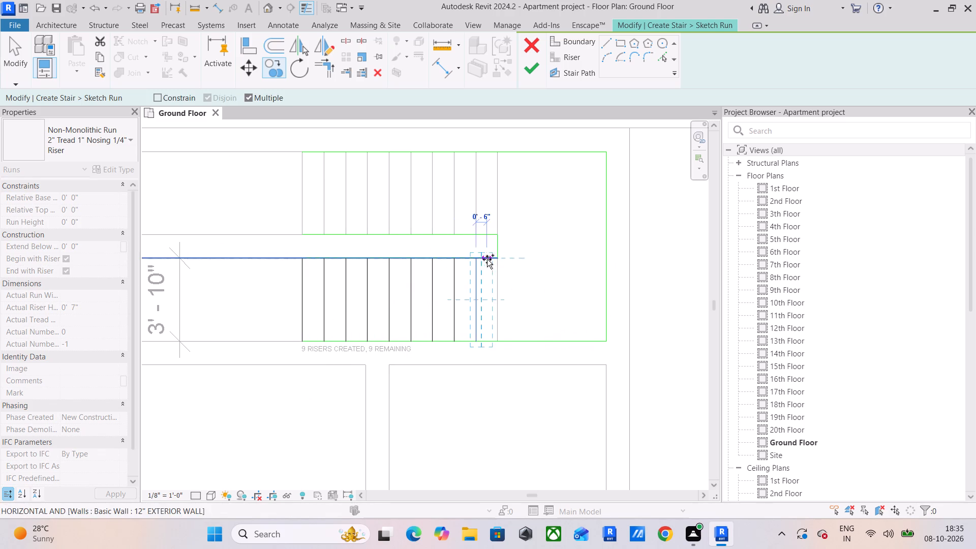
pyautogui.click(495, 260)
# Copy the riser into the upper flight at the landing edge and repeat it at 1'-0" spacing, placing ten risers.
pyautogui.click(500, 154)
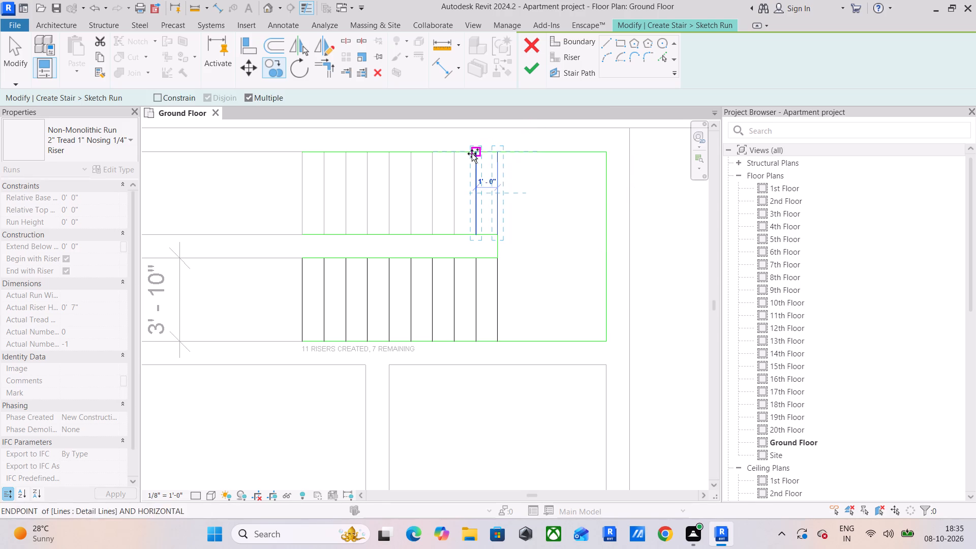
pyautogui.click(472, 154)
pyautogui.click(453, 155)
pyautogui.click(435, 155)
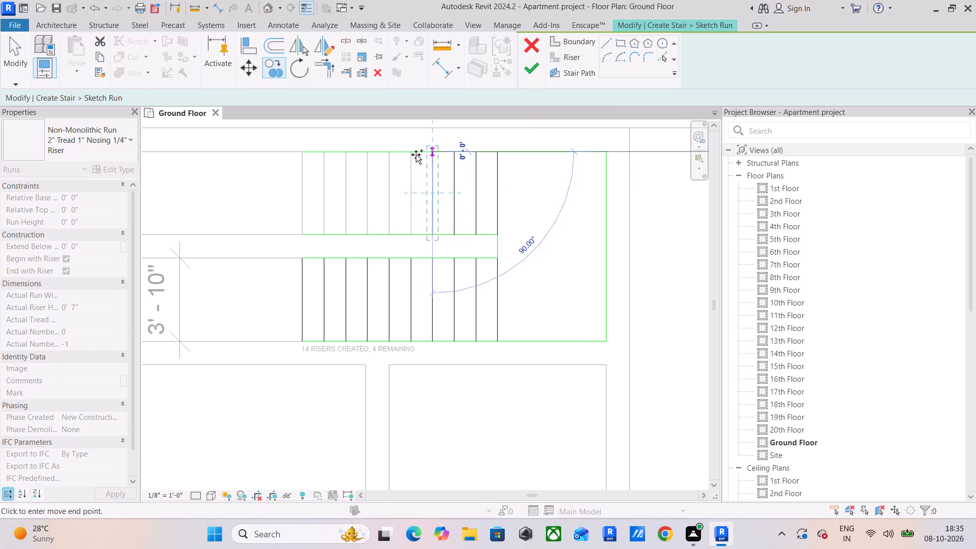
pyautogui.click(414, 157)
pyautogui.click(394, 154)
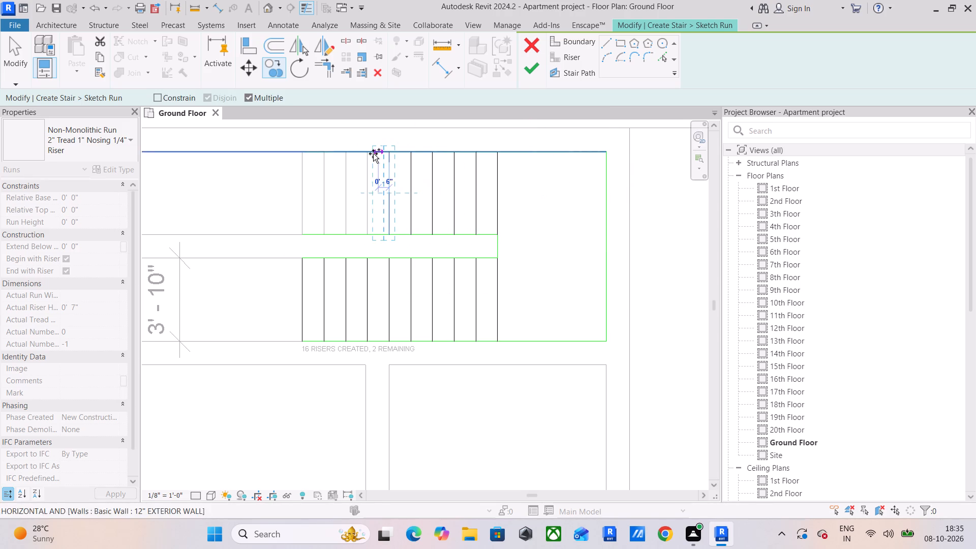
pyautogui.click(369, 154)
pyautogui.click(346, 155)
pyautogui.click(324, 155)
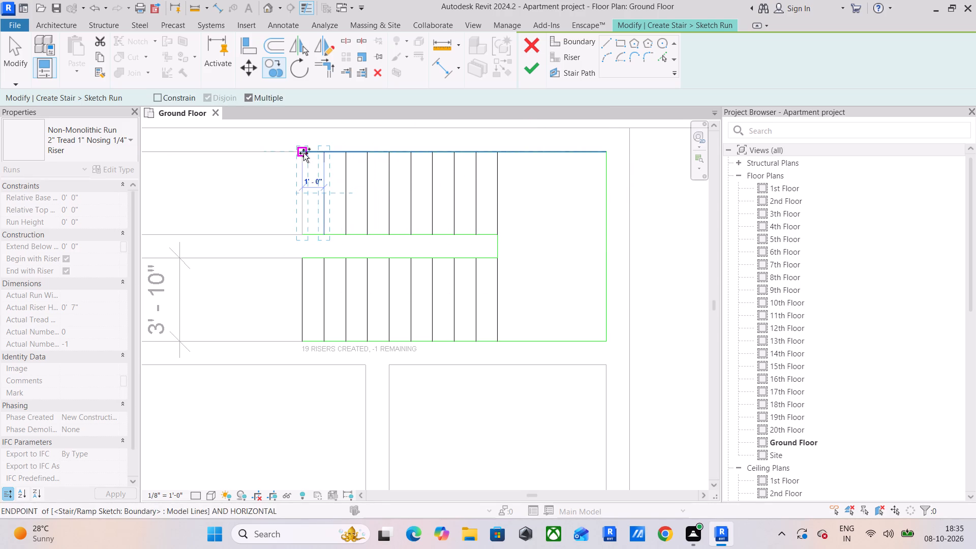
pyautogui.click(303, 153)
pyautogui.press('Escape')
pyautogui.press('Escape')
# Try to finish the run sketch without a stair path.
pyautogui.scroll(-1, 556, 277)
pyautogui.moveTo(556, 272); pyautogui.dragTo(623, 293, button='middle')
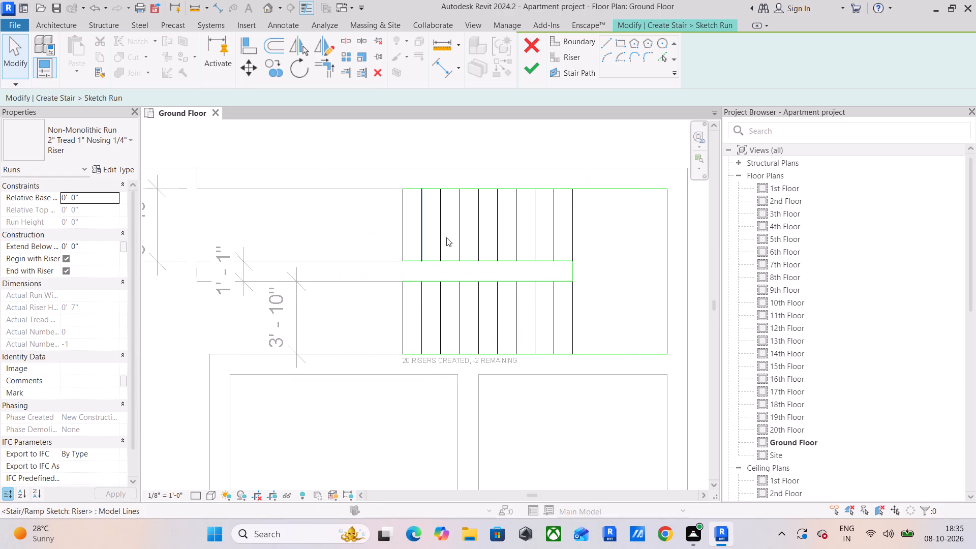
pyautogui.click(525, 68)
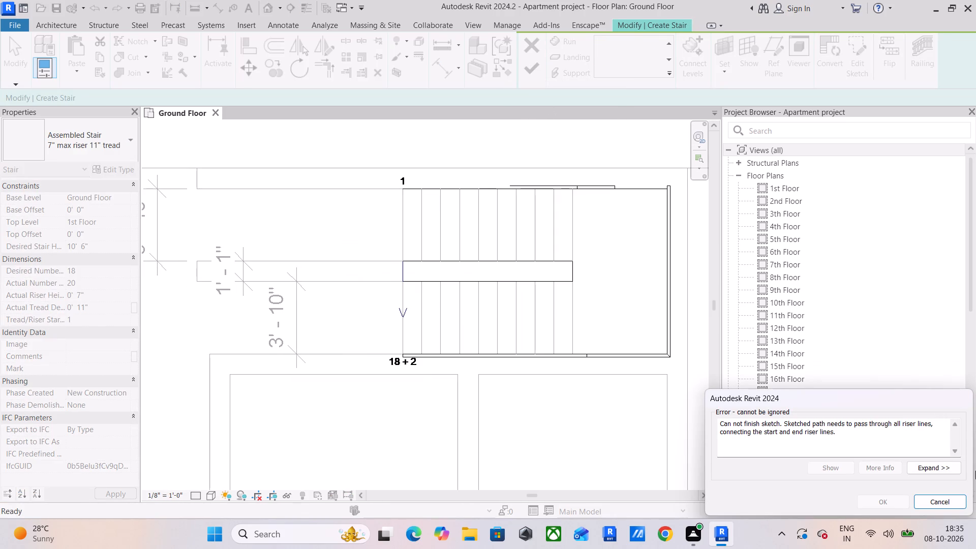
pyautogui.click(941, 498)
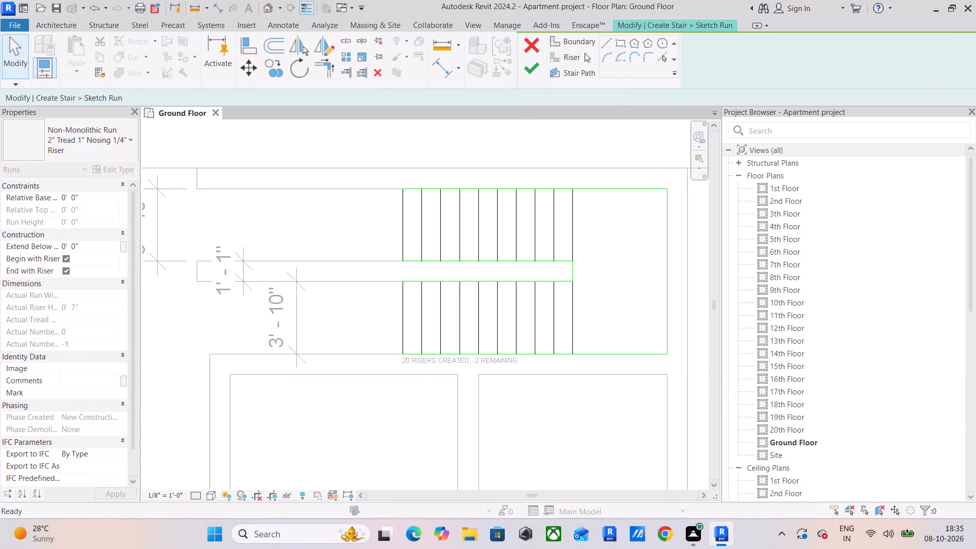
# Sketch the stair path 9'-0" through the lower flight, 2'-6" into the landing, 5'-0" across it and back through the upper flight.
pyautogui.click(573, 67)
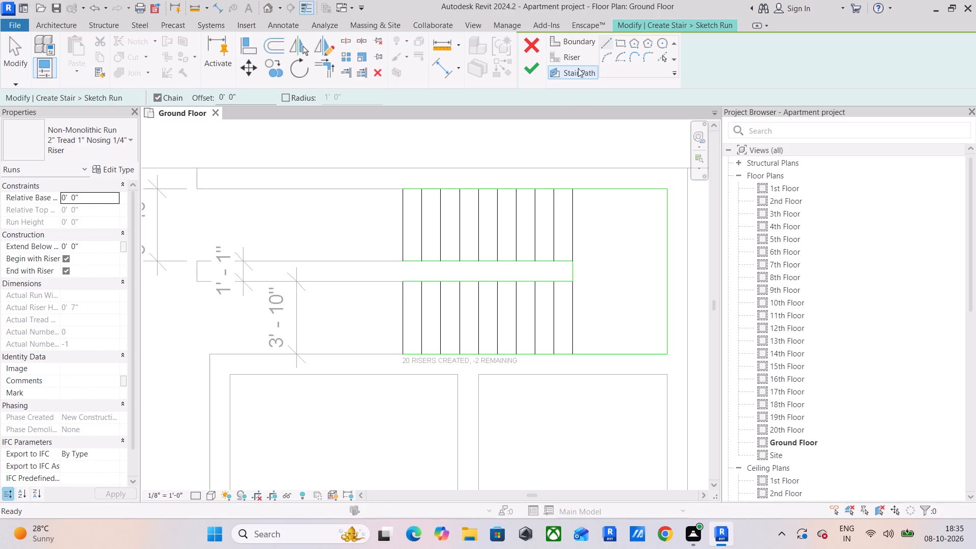
pyautogui.click(403, 319)
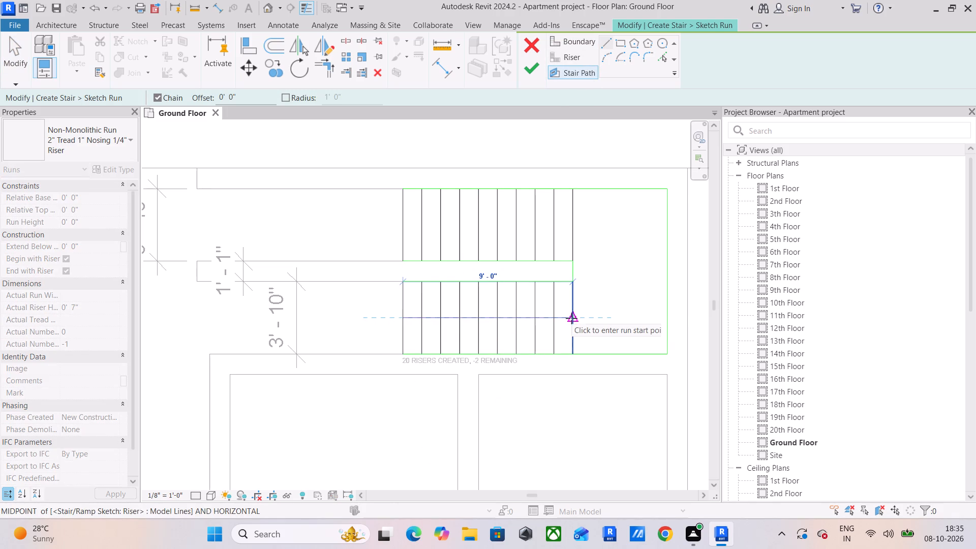
pyautogui.click(571, 318)
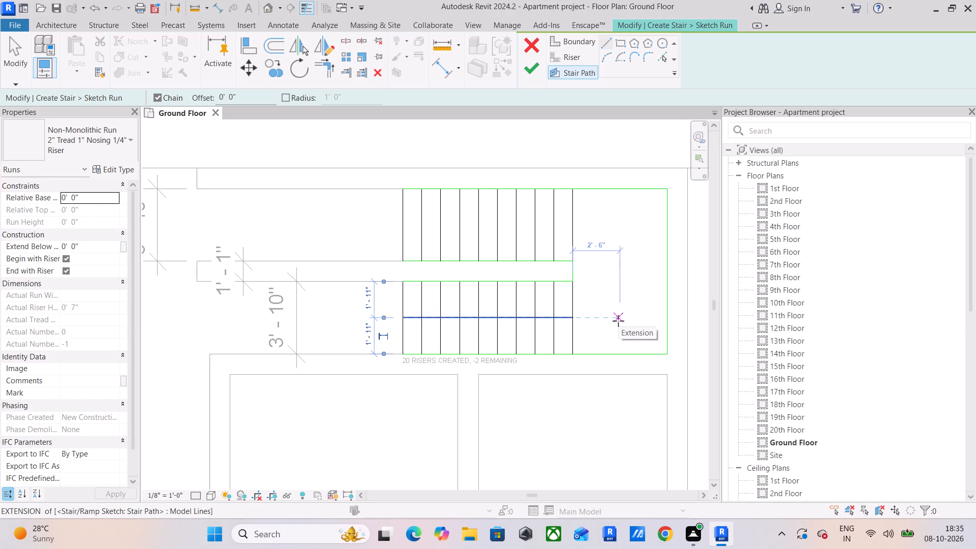
pyautogui.click(620, 321)
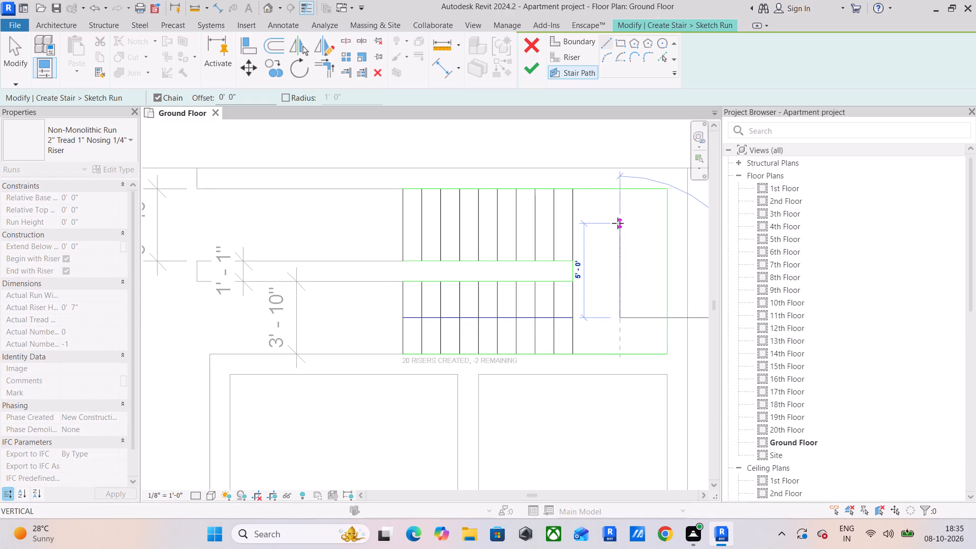
pyautogui.click(618, 223)
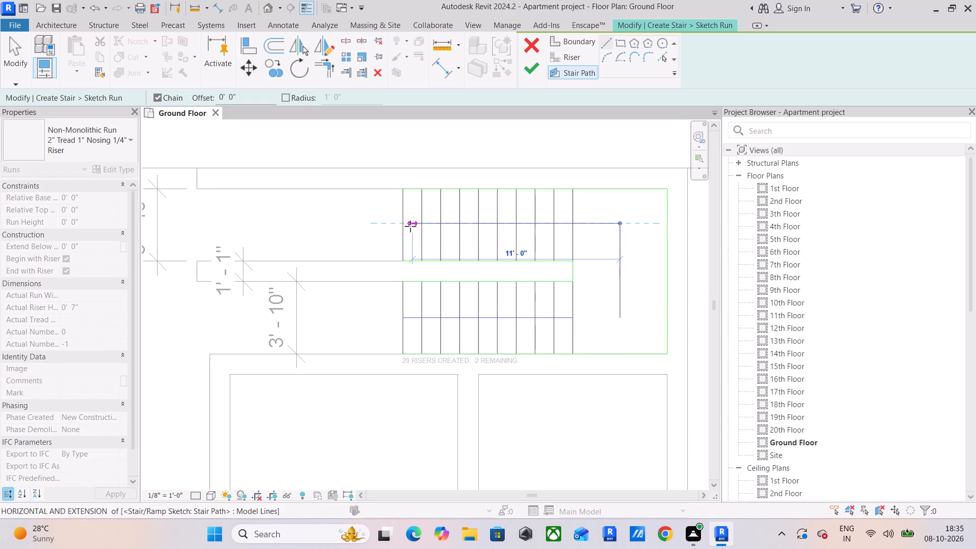
pyautogui.click(401, 226)
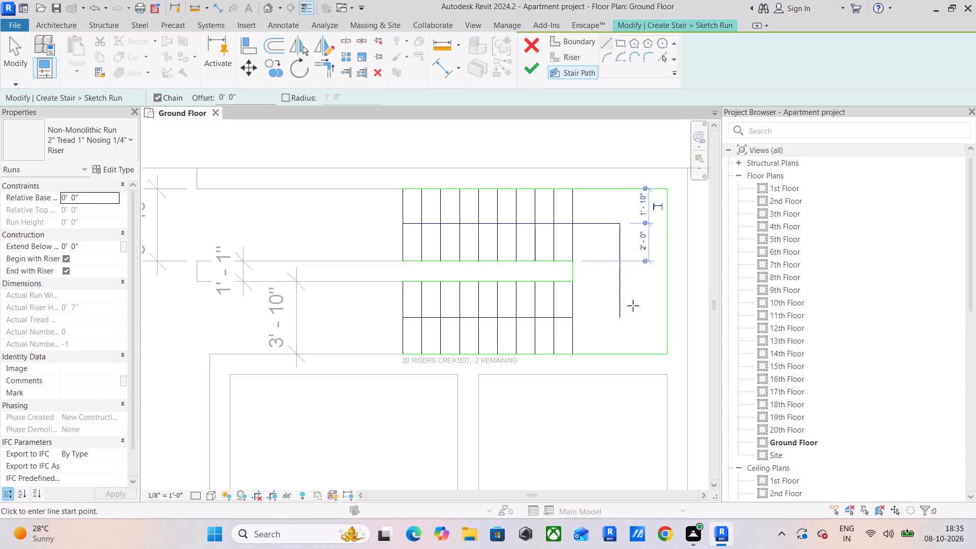
pyautogui.click(619, 320)
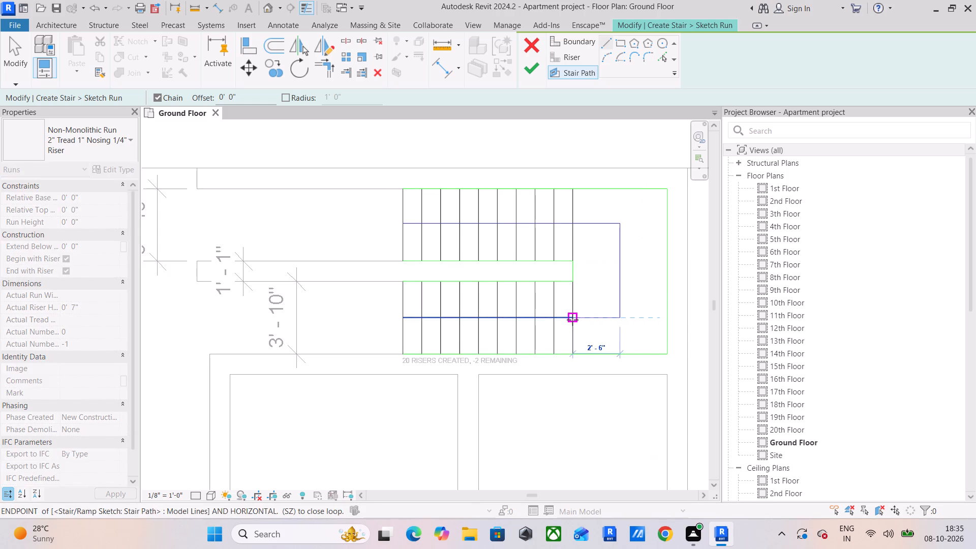
pyautogui.click(572, 320)
pyautogui.press('Escape')
pyautogui.press('Escape')
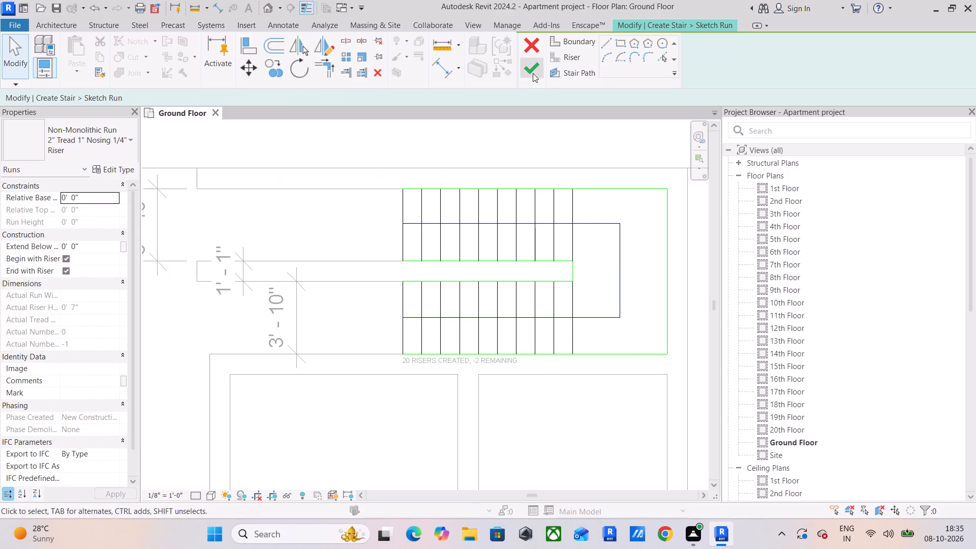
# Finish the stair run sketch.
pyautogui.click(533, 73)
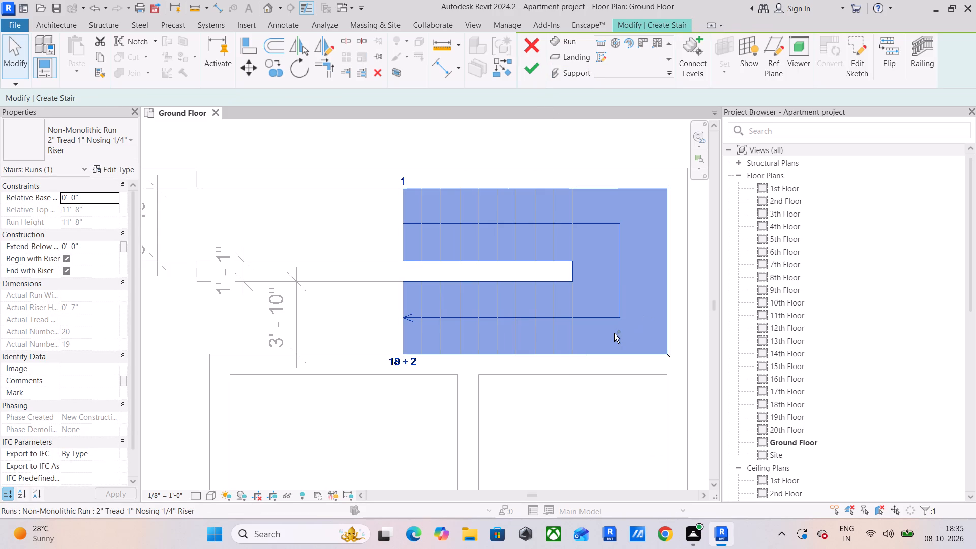
# Undo the finished run and remove all of its stair path lines, keeping the boundaries and risers.
pyautogui.hotkey('ctrl', 'z')
pyautogui.hotkey('ctrl', 'z')
pyautogui.hotkey('ctrl', 'z')
pyautogui.hotkey('ctrl', 'z')
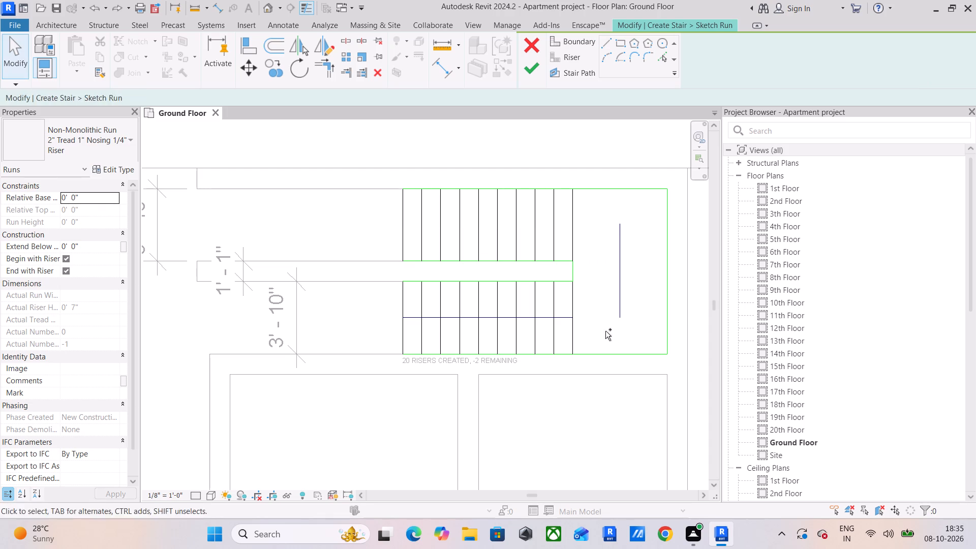
pyautogui.hotkey('ctrl', 'z')
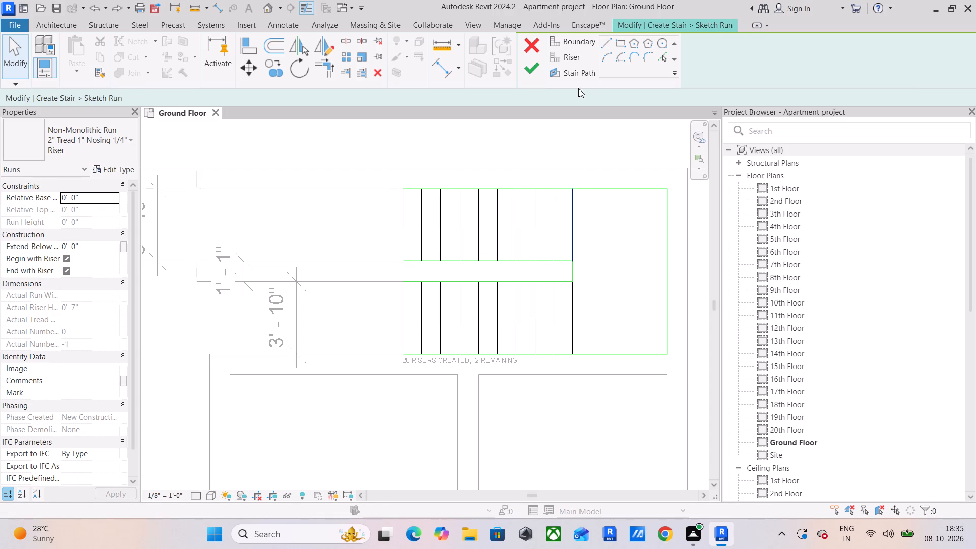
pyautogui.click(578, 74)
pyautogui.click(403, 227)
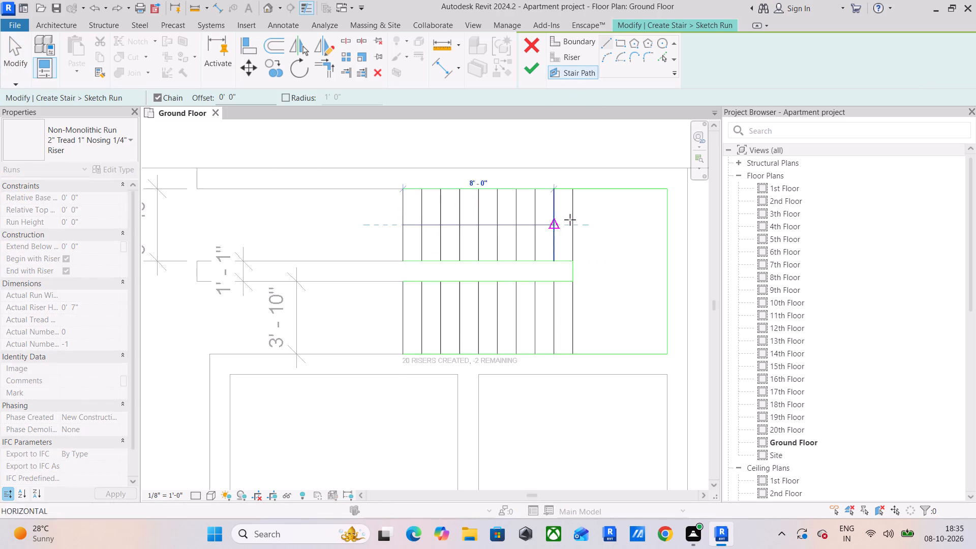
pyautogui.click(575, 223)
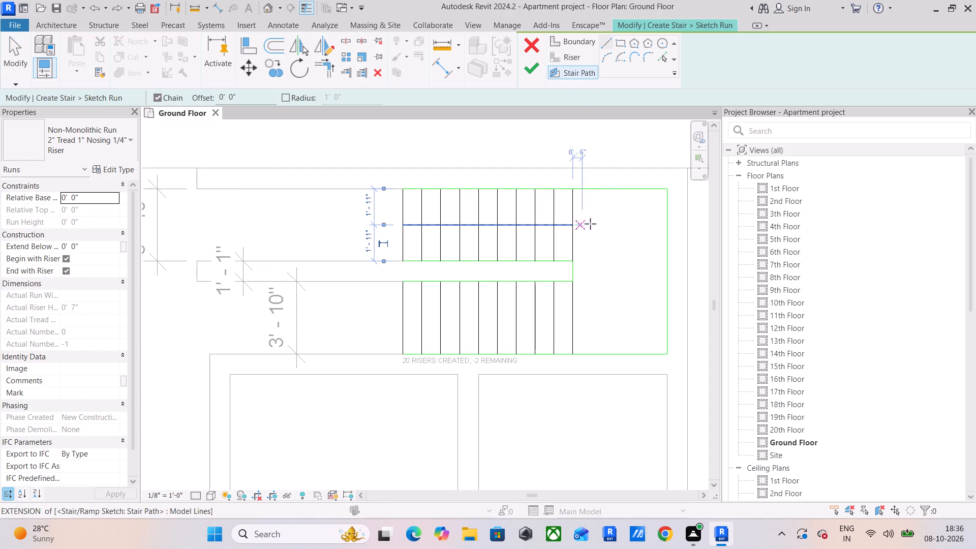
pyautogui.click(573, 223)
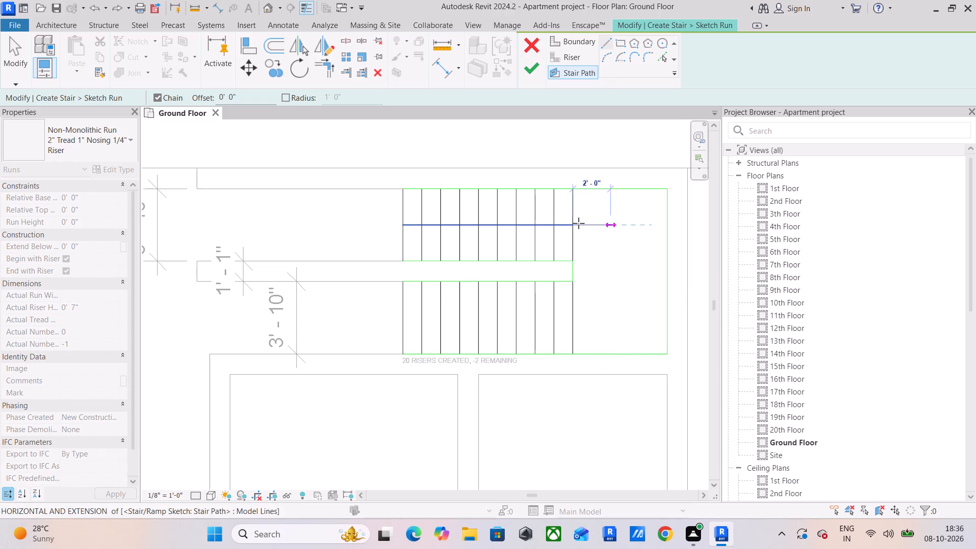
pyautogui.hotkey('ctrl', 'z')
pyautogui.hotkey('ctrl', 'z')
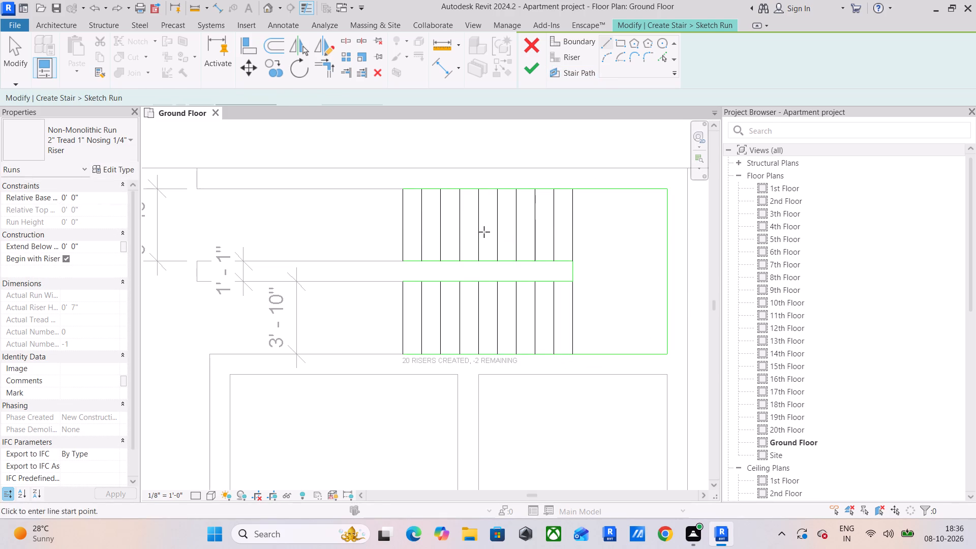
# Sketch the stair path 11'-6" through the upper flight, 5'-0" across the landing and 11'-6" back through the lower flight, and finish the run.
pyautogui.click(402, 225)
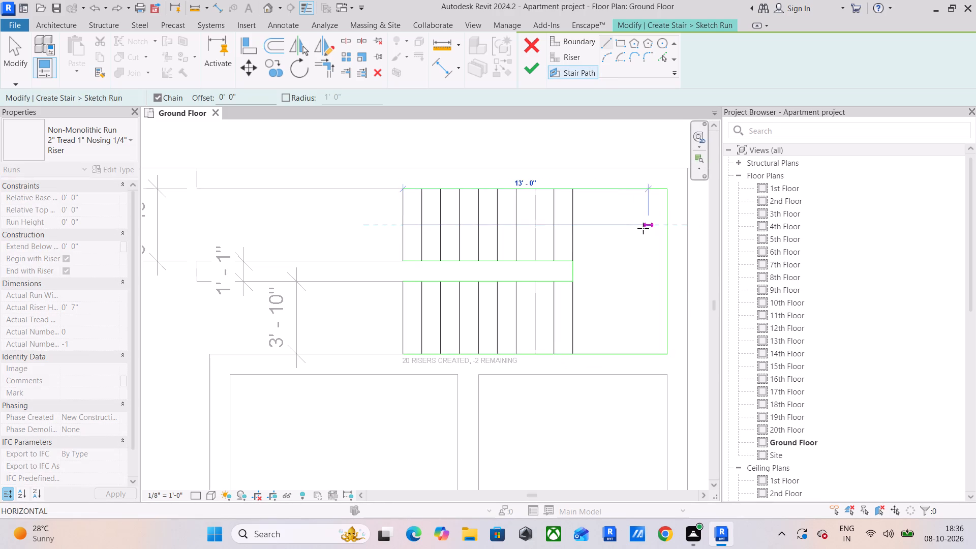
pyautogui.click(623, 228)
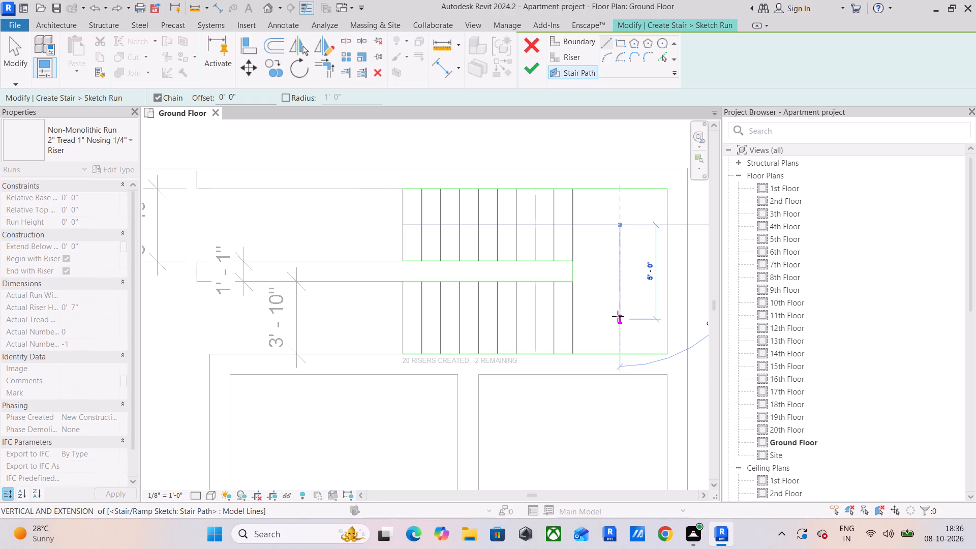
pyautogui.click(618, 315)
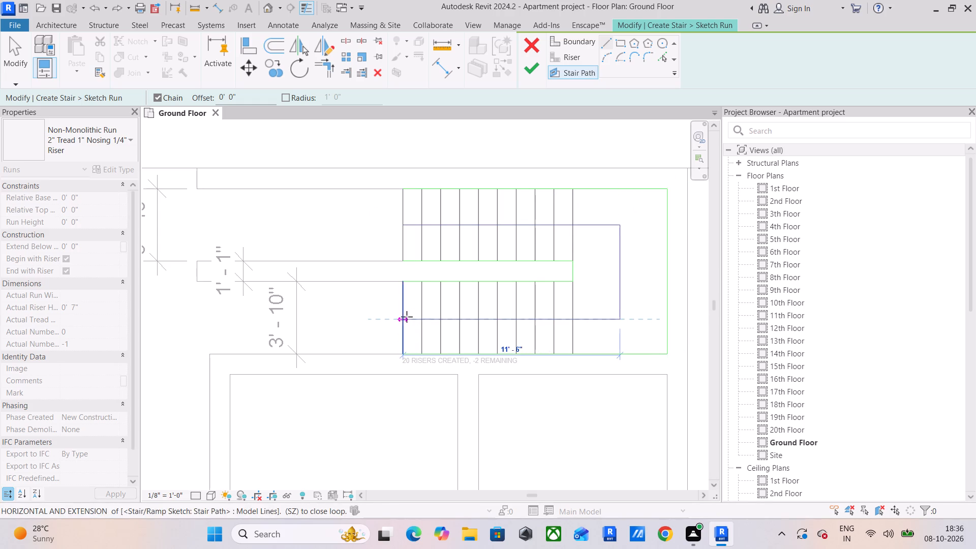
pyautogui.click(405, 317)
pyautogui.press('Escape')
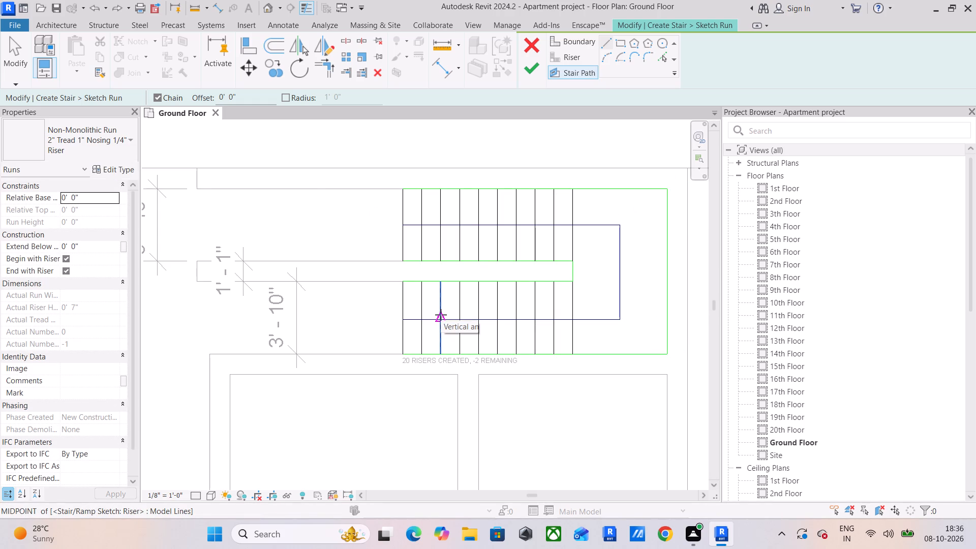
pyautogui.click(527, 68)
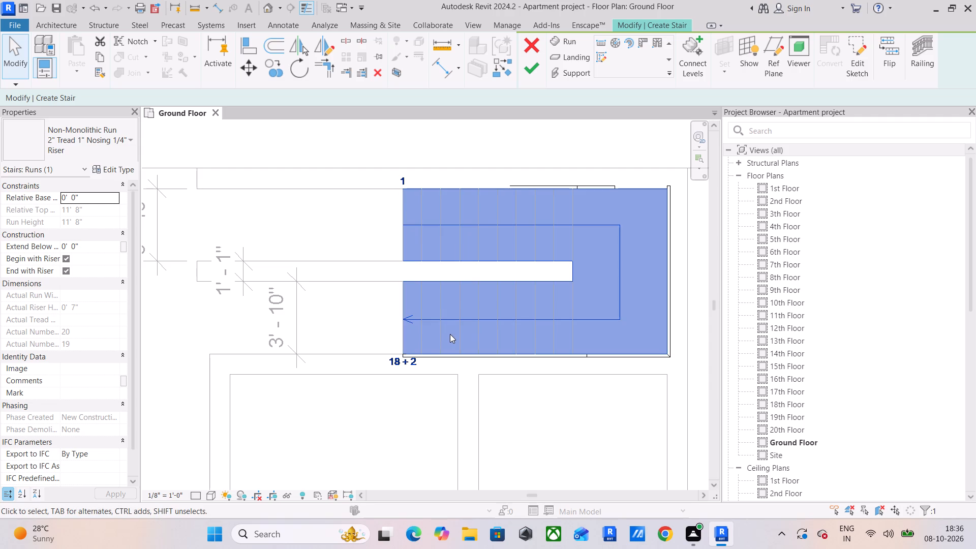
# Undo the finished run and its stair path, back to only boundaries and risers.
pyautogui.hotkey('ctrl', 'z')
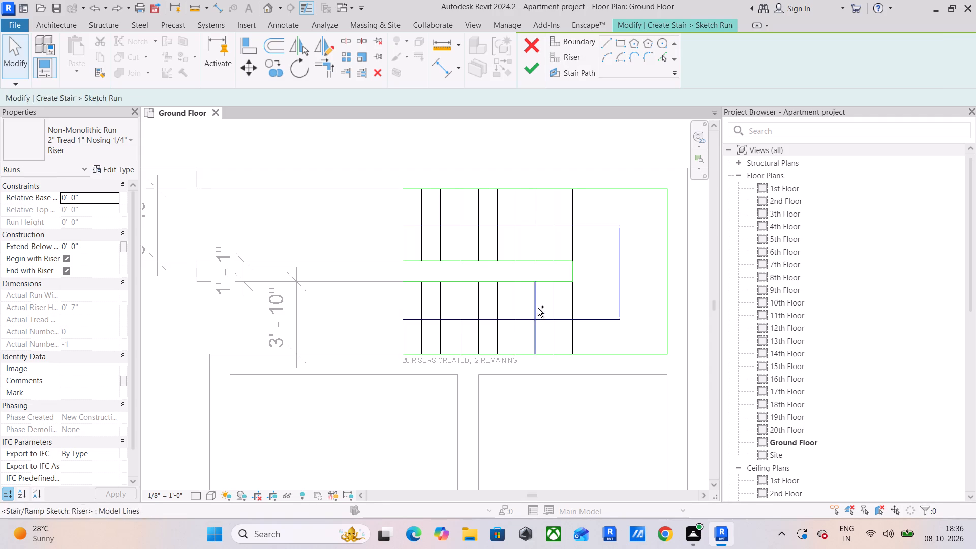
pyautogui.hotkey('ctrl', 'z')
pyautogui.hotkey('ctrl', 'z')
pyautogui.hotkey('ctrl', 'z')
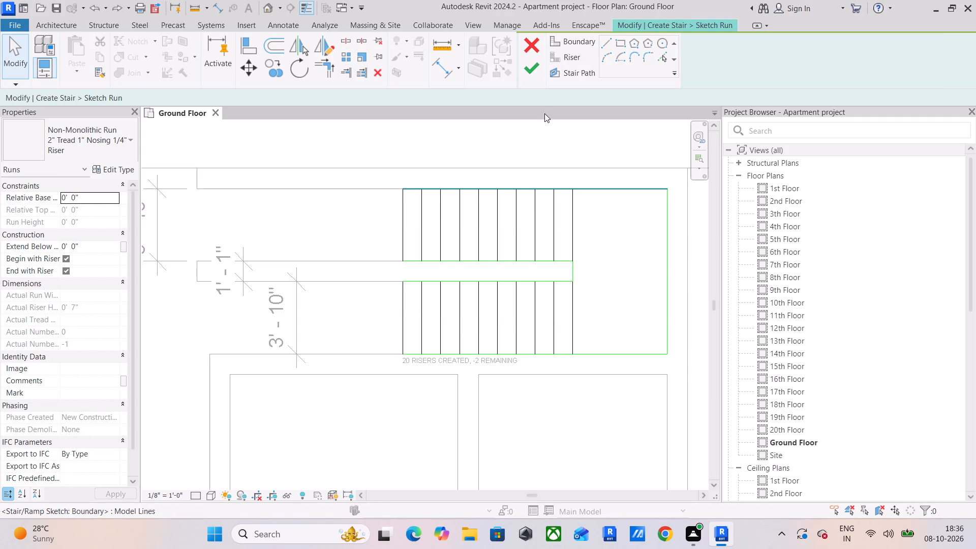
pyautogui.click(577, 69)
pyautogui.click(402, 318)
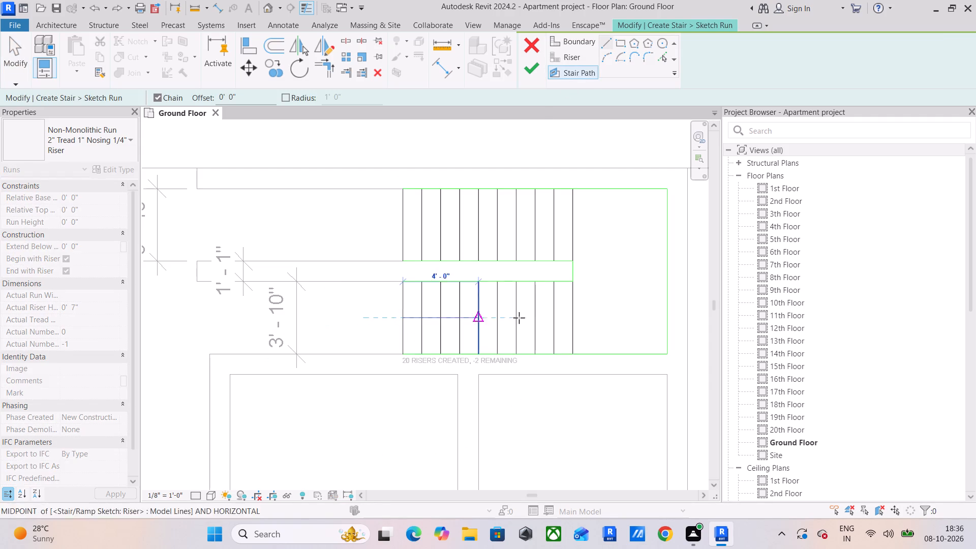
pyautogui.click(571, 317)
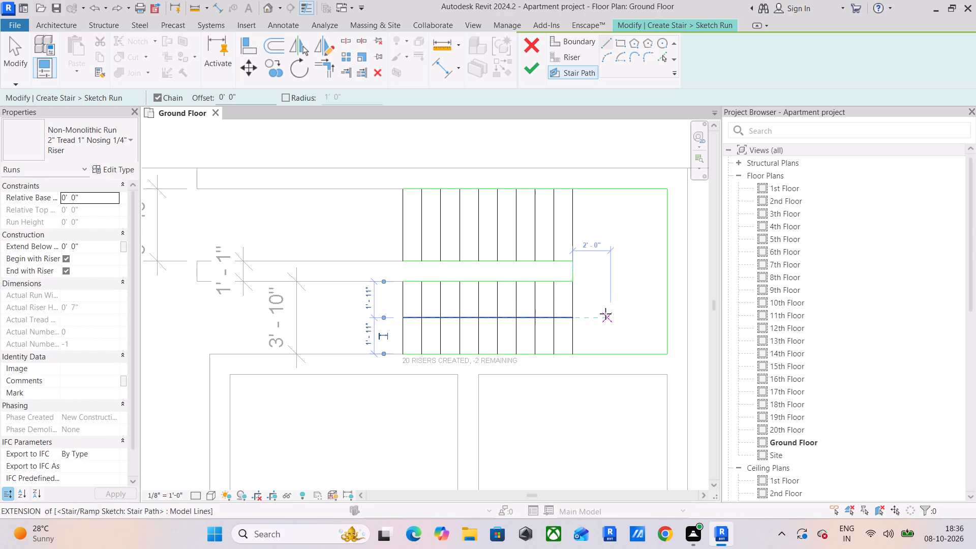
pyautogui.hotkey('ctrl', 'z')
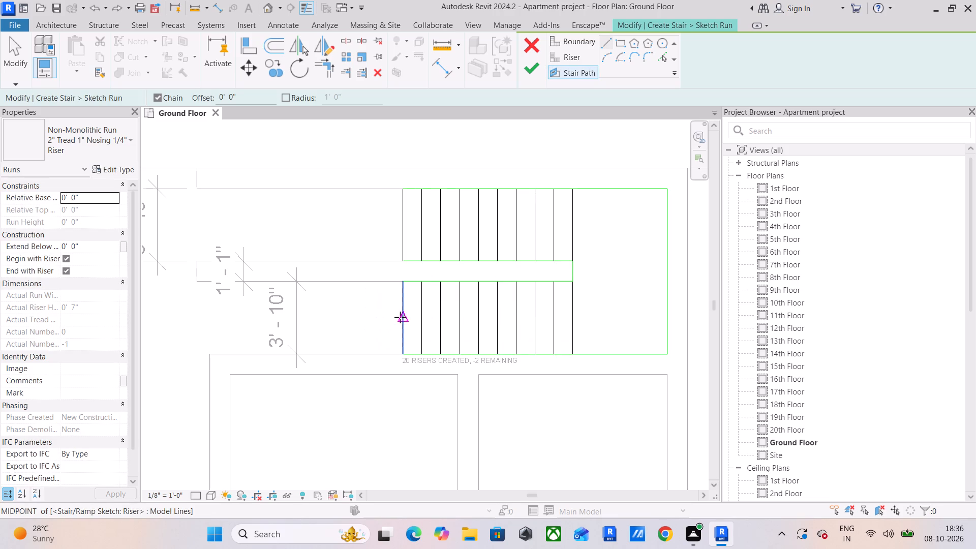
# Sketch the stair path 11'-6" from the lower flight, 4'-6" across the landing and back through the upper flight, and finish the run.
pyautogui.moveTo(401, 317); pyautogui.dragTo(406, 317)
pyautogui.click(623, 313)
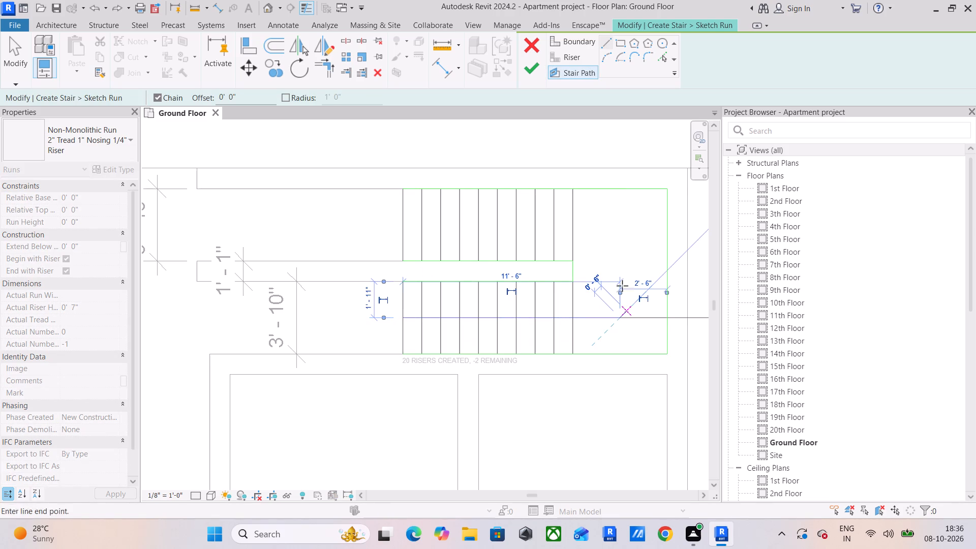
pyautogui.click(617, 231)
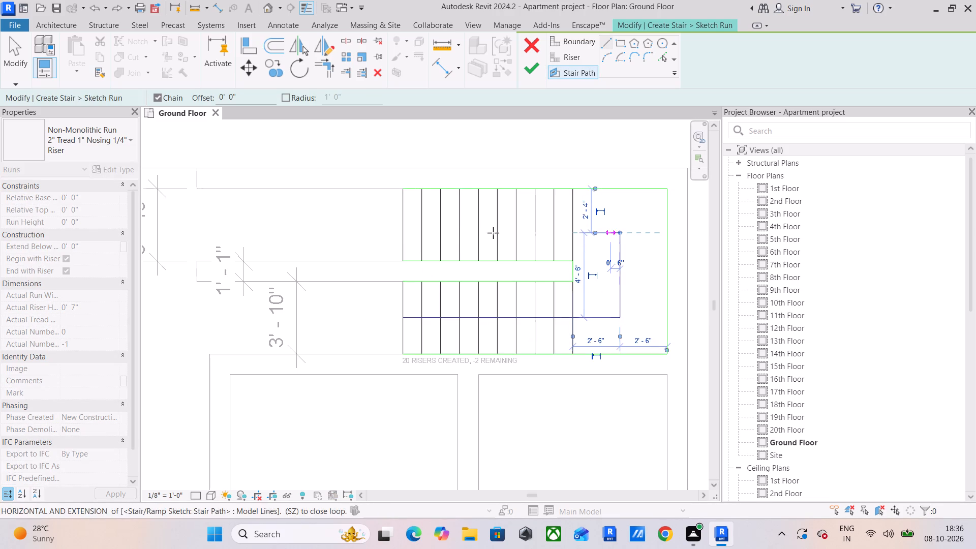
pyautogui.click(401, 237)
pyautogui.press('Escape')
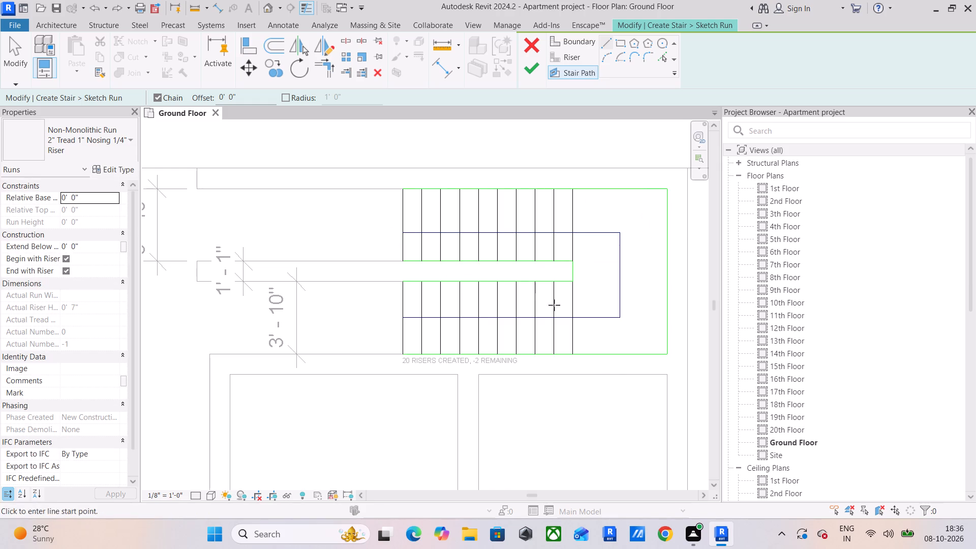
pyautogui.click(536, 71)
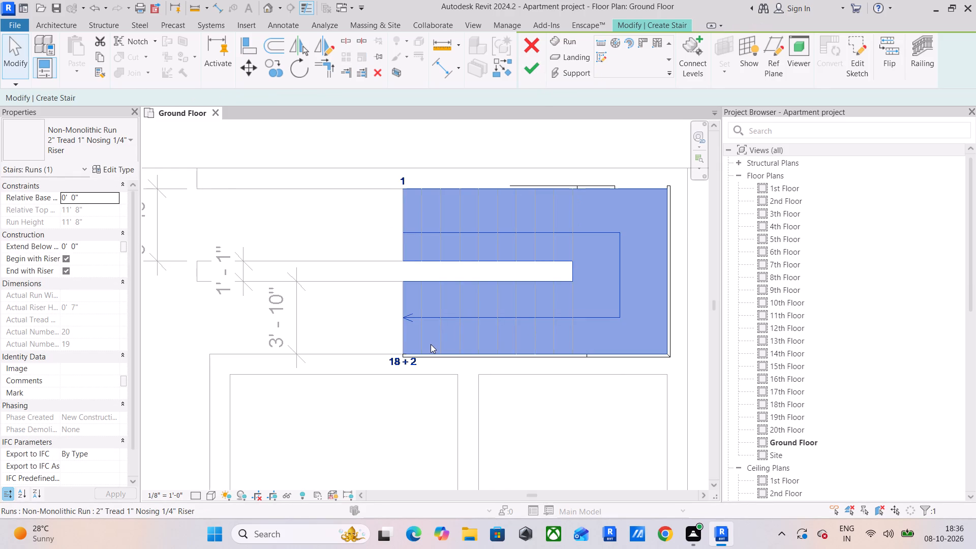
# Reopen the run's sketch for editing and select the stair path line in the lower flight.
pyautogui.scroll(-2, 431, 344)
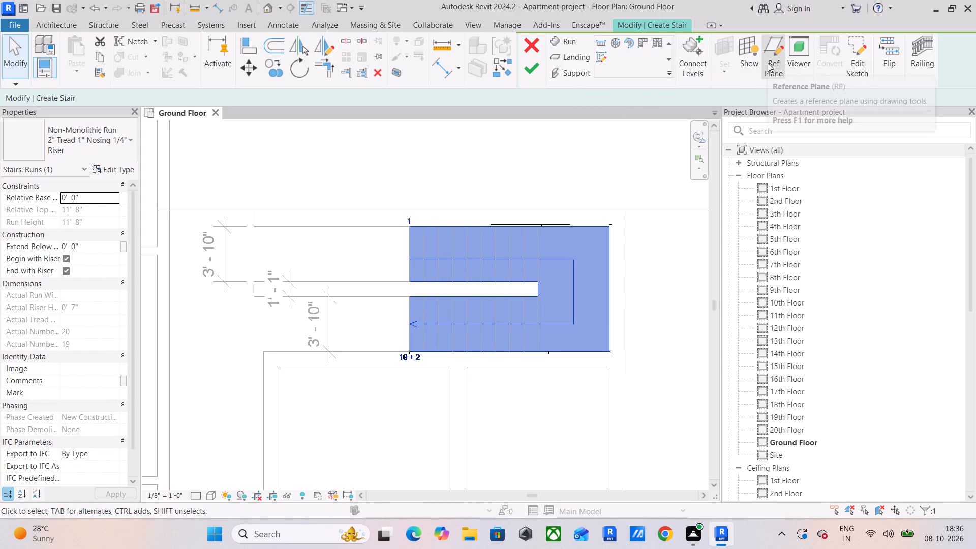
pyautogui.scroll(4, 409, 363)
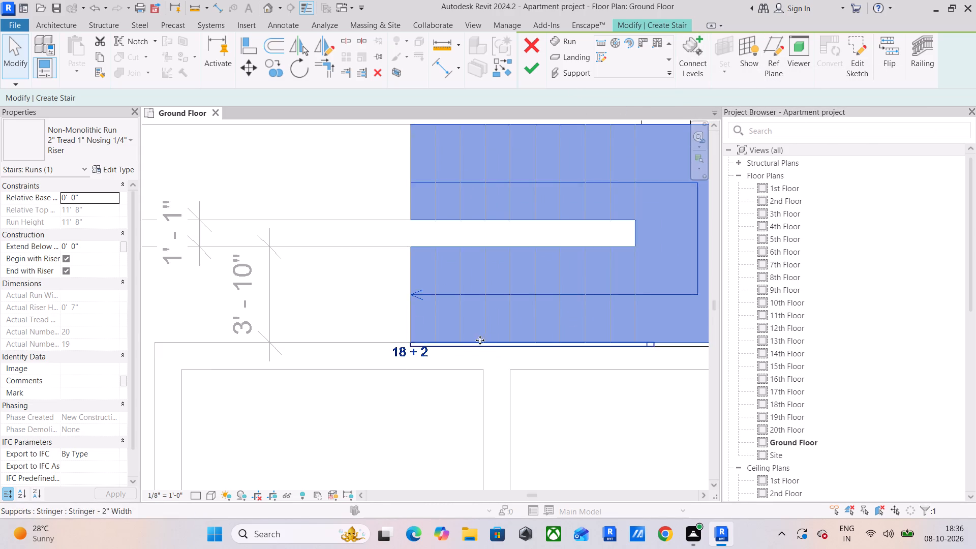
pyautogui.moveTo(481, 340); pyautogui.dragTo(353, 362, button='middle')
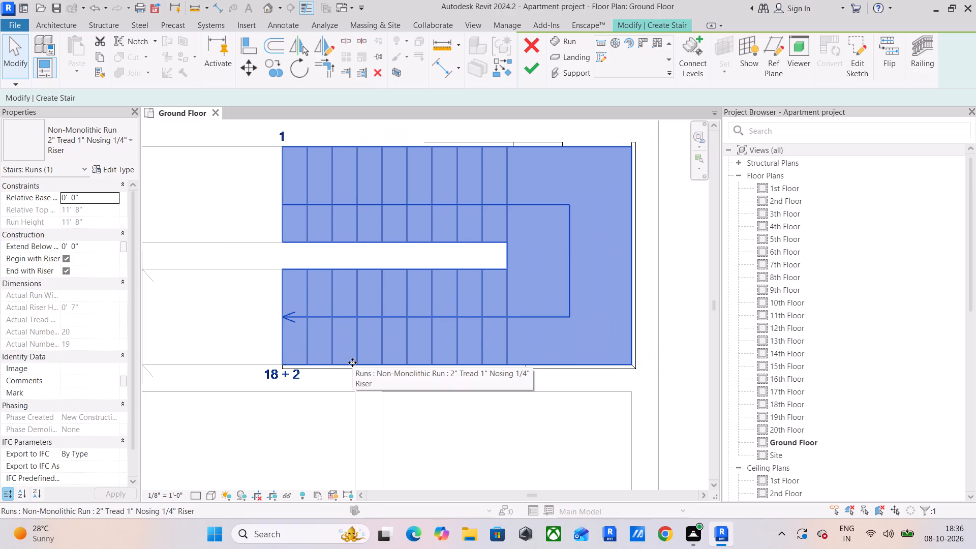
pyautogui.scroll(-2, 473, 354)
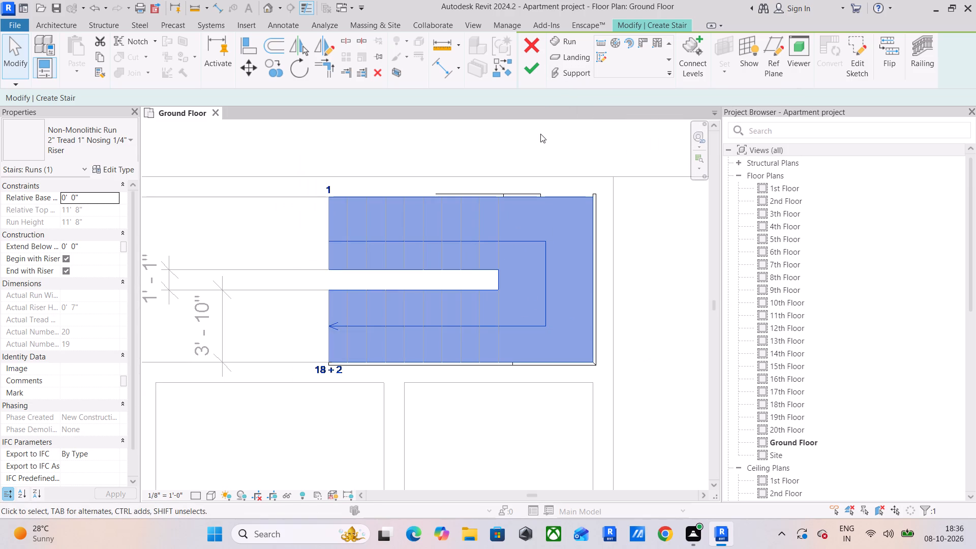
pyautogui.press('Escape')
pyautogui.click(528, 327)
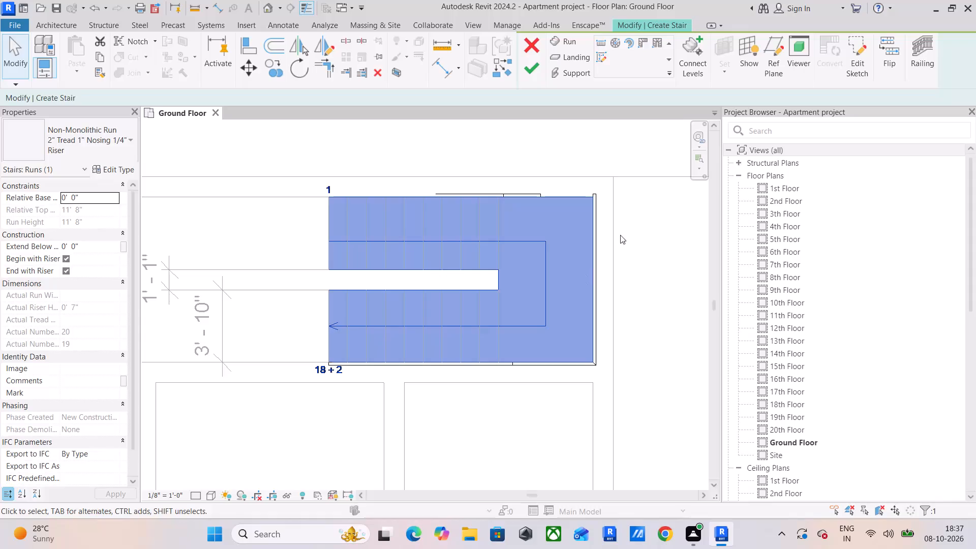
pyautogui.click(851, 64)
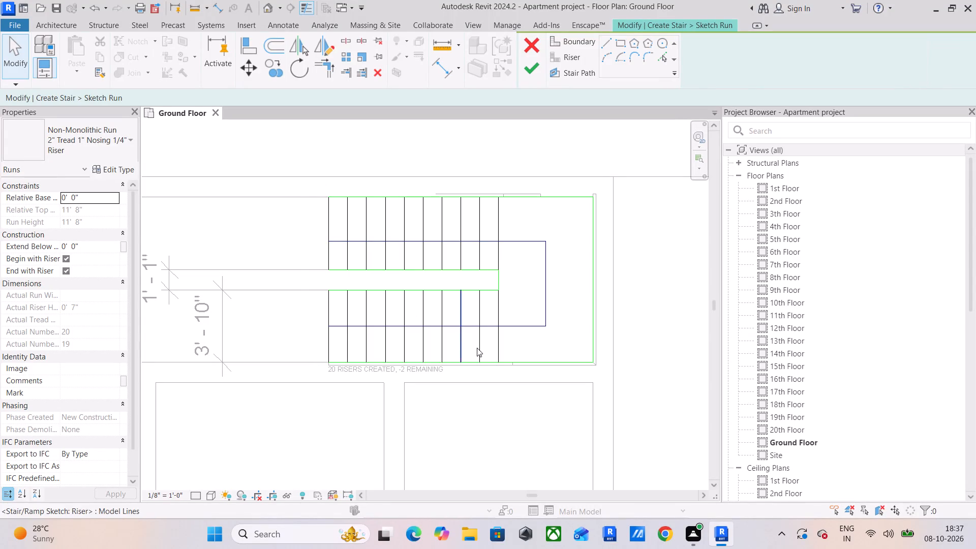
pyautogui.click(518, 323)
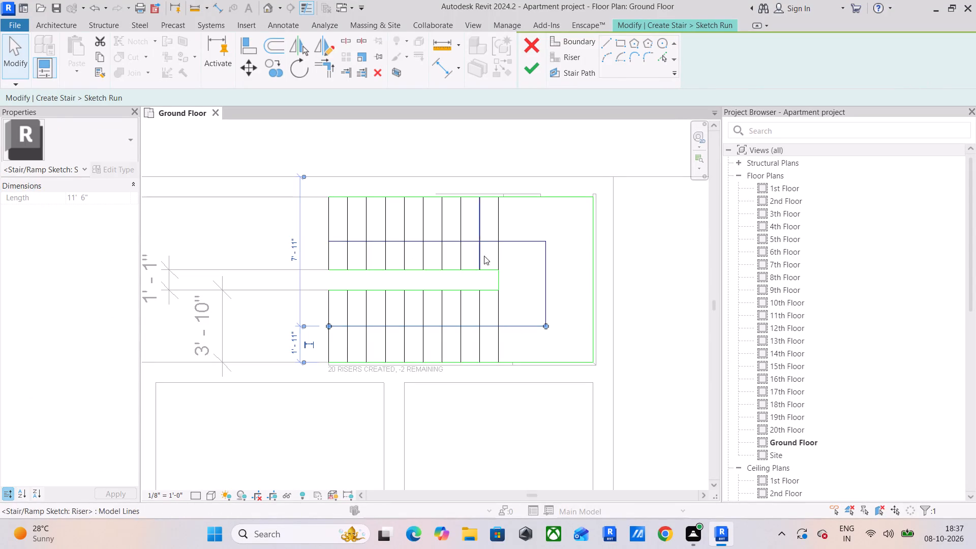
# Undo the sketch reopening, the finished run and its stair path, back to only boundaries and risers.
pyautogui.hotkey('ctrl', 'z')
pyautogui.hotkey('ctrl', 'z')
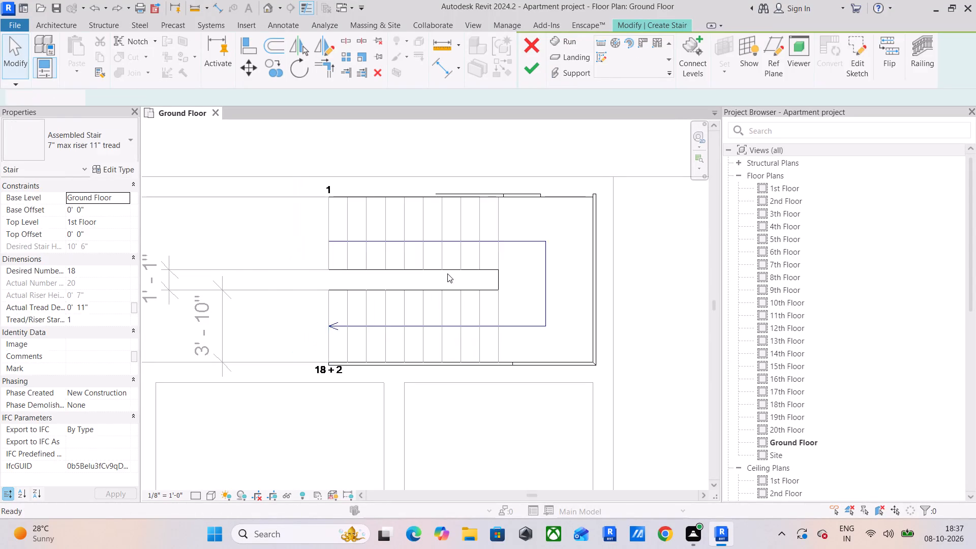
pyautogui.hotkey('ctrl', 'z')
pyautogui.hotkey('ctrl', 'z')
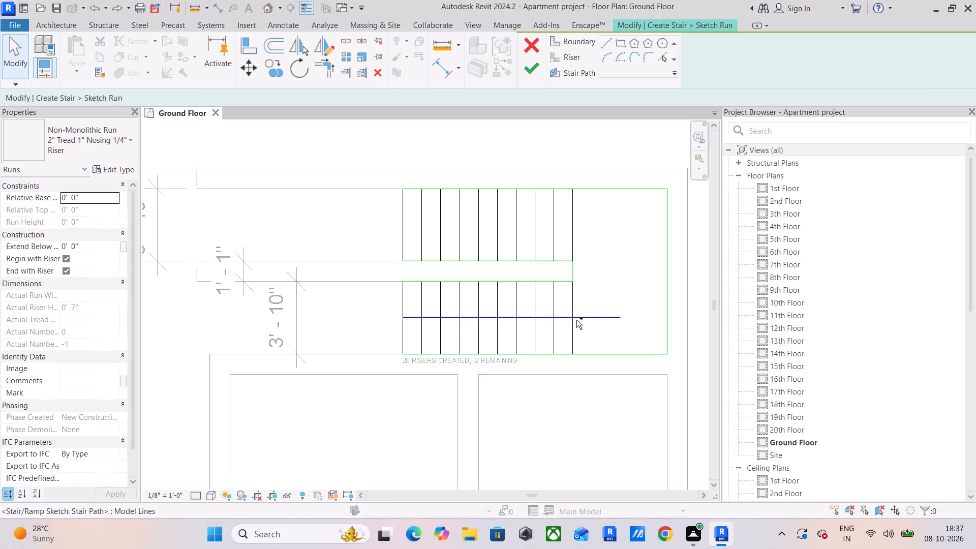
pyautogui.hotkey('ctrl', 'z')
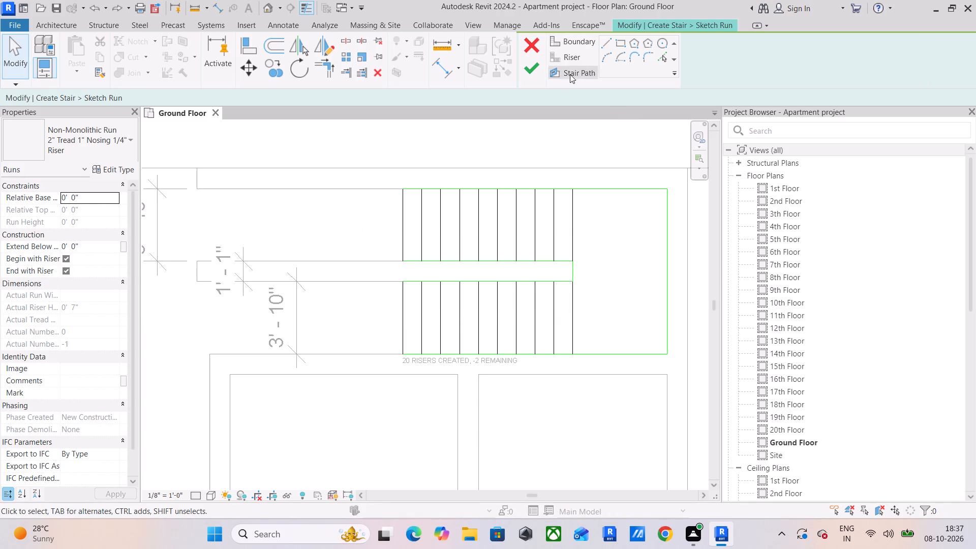
# Sketch the stair path 11'-6" through the lower flight, 5'-0" across the landing and 11'-6" back through the upper flight; finish run and stair.
pyautogui.click(570, 75)
pyautogui.click(606, 42)
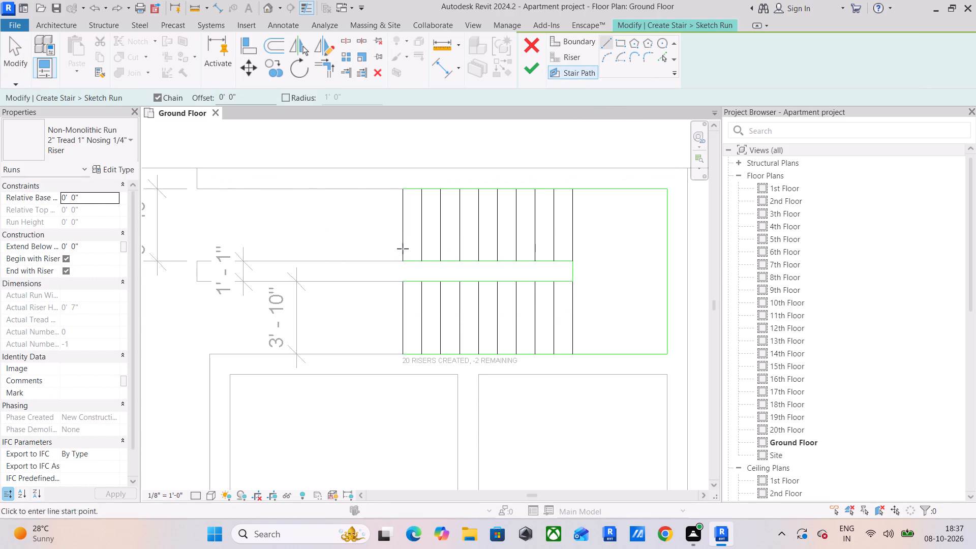
pyautogui.click(405, 319)
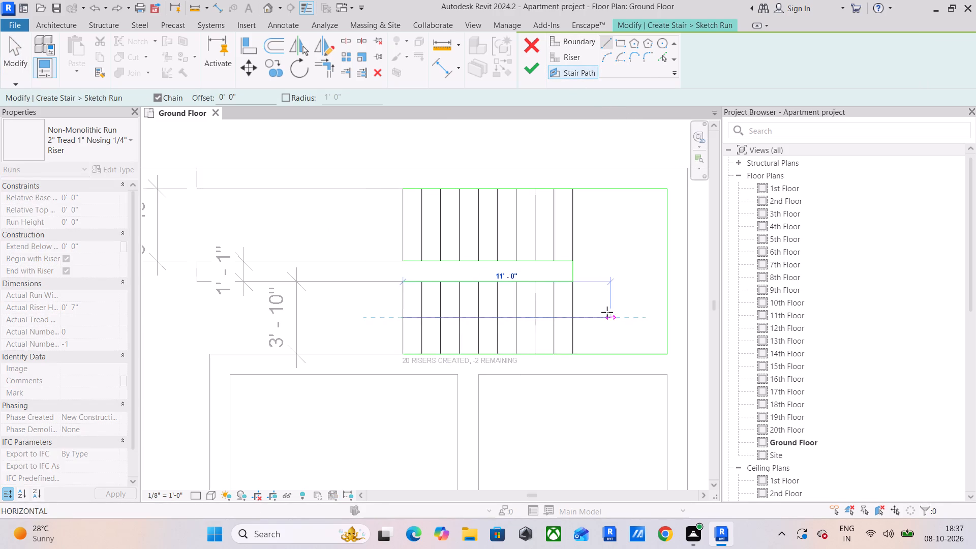
pyautogui.click(617, 312)
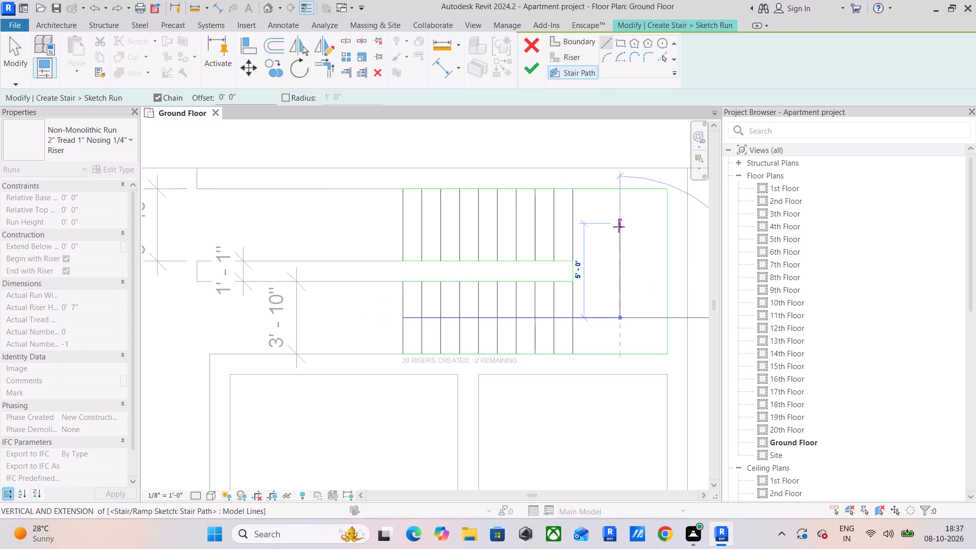
pyautogui.click(619, 224)
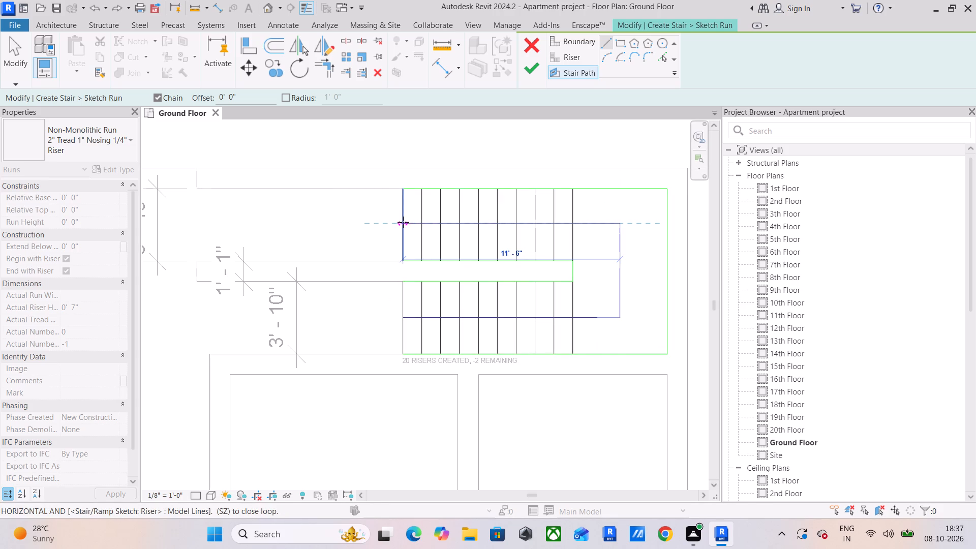
pyautogui.click(402, 225)
pyautogui.press('Escape')
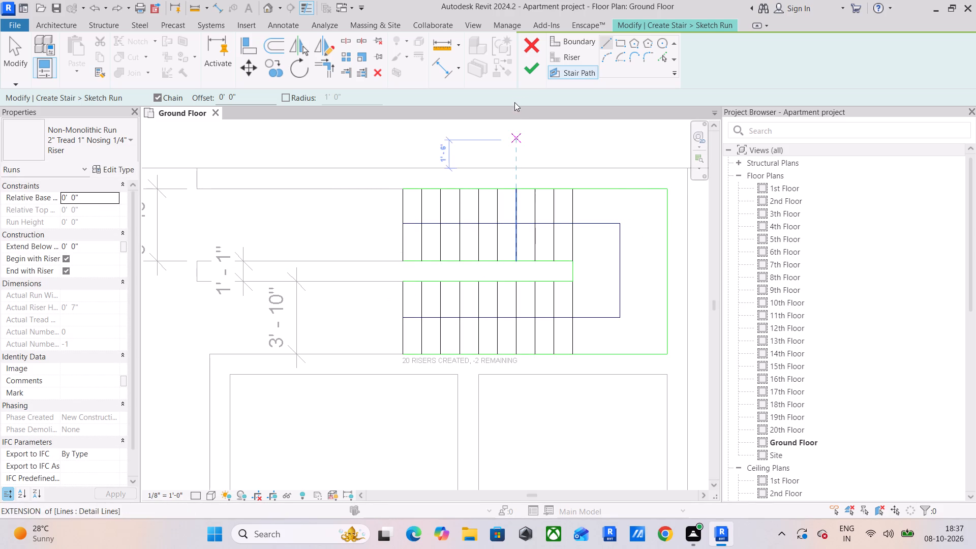
pyautogui.click(526, 72)
pyautogui.scroll(-3, 478, 245)
pyautogui.moveTo(506, 271); pyautogui.dragTo(503, 272, button='middle')
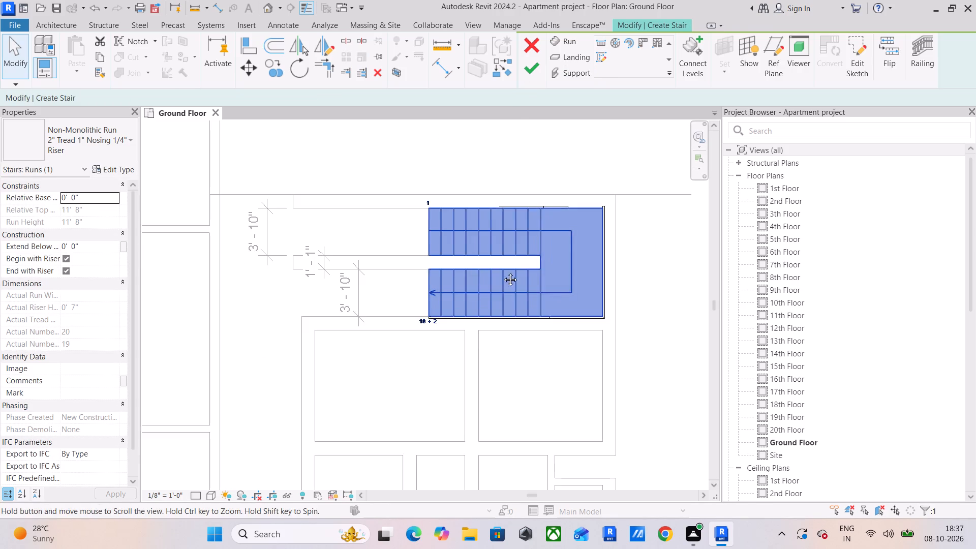
pyautogui.moveTo(503, 272); pyautogui.dragTo(403, 241, button='middle')
pyautogui.click(527, 69)
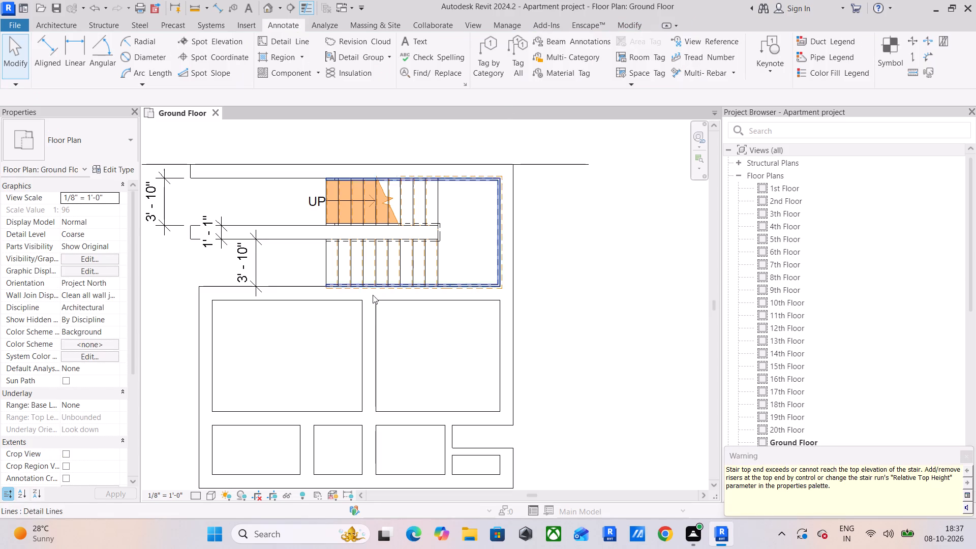
# Delete the railing along the outer edge of the new stair, keeping the inner one.
pyautogui.press('Escape')
pyautogui.scroll(8, 331, 274)
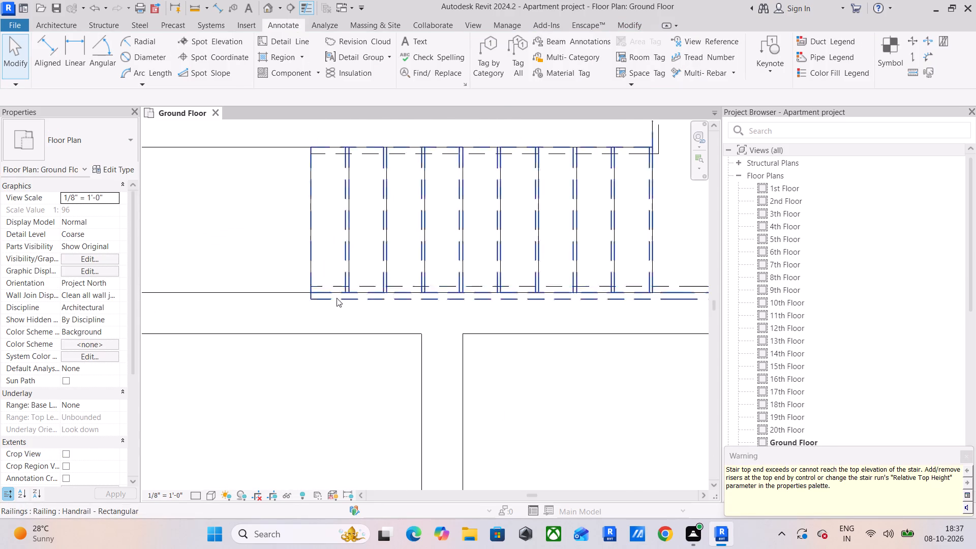
pyautogui.click(333, 289)
pyautogui.scroll(-4, 440, 308)
pyautogui.scroll(-2, 493, 306)
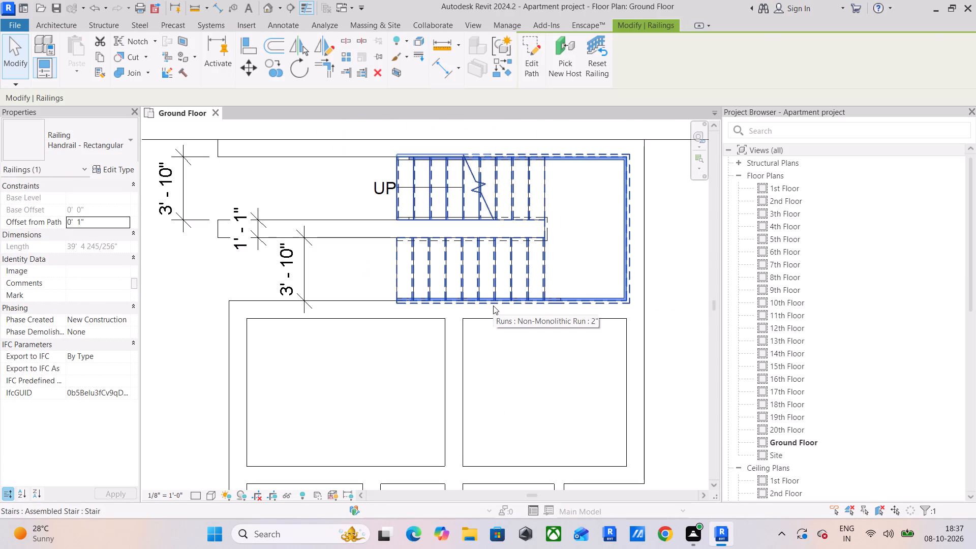
pyautogui.press('Delete')
# Select the whole stair area and review its related warnings.
pyautogui.scroll(-2, 377, 231)
pyautogui.moveTo(347, 143); pyautogui.dragTo(638, 322)
pyautogui.click(536, 68)
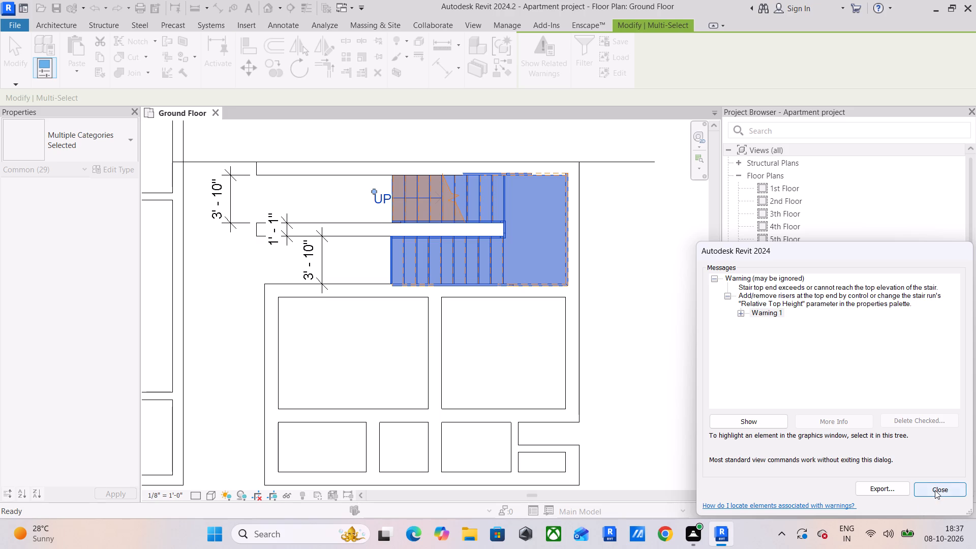
pyautogui.click(948, 490)
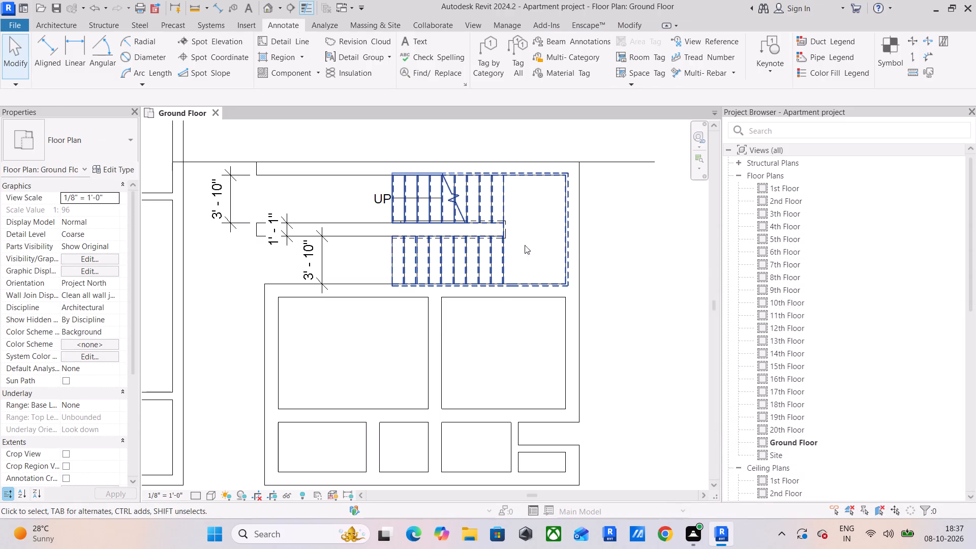
pyautogui.click(507, 249)
pyautogui.click(661, 270)
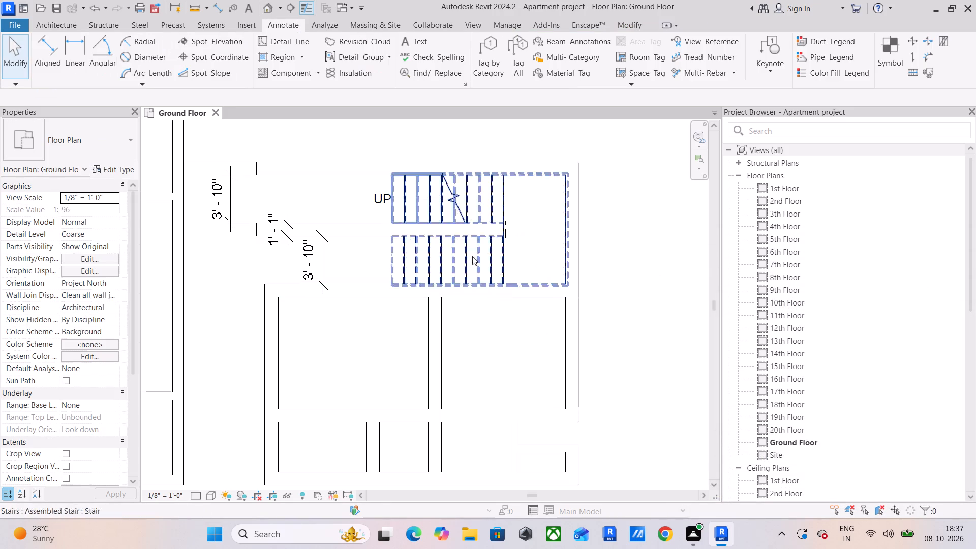
# Set the stair's Top Offset to 2' 0".
pyautogui.click(399, 206)
pyautogui.click(100, 230)
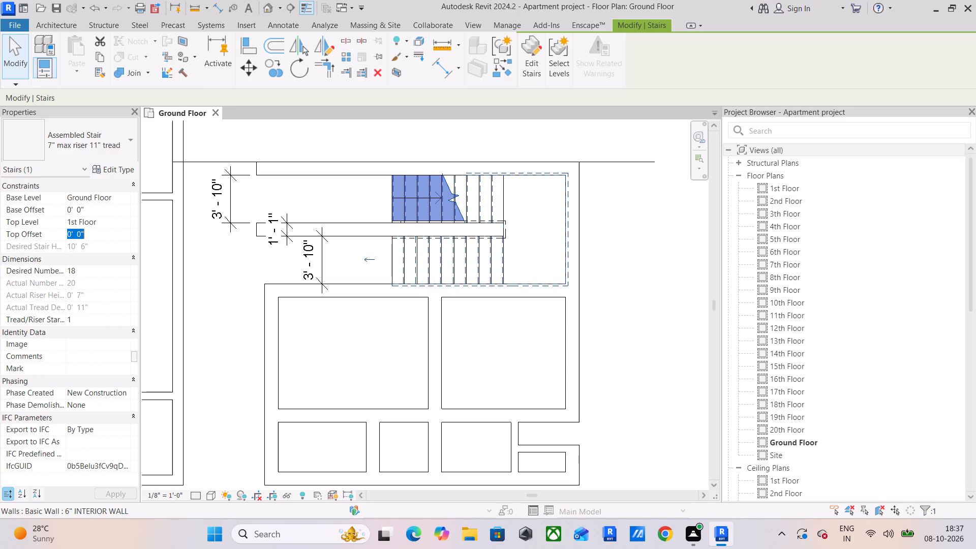
pyautogui.write("2'")
pyautogui.press('Return')
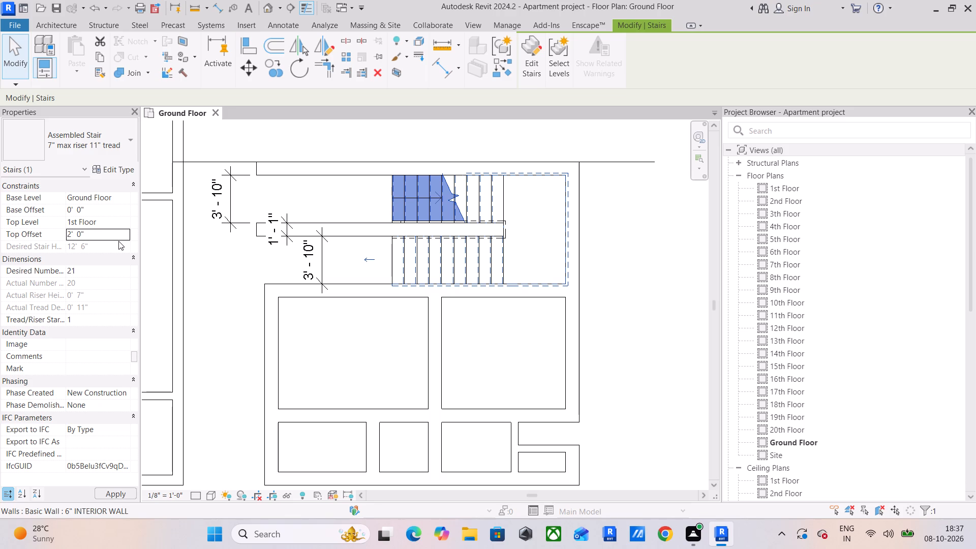
# Set the stair's Top Offset back to 0' 0" and clear the selection.
pyautogui.click(93, 234)
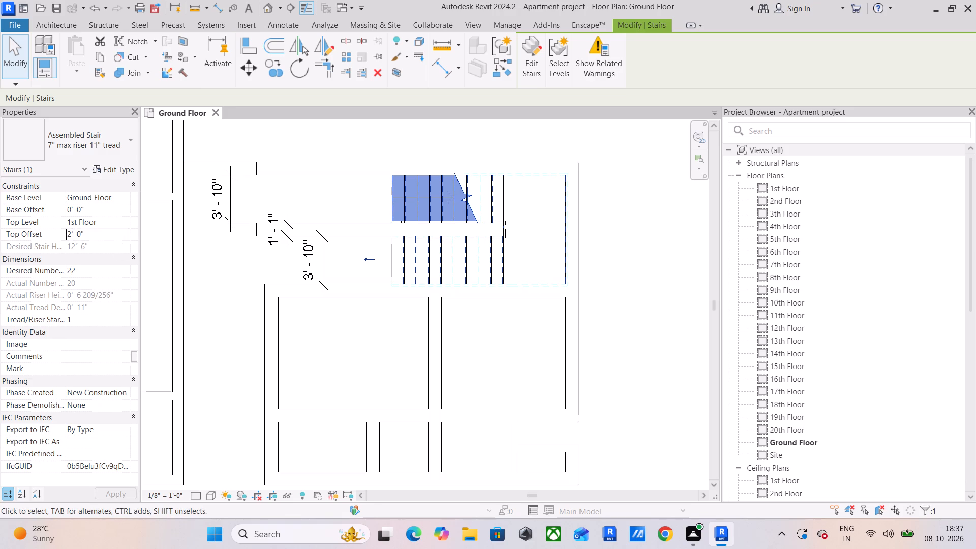
pyautogui.press('0')
pyautogui.press('Return')
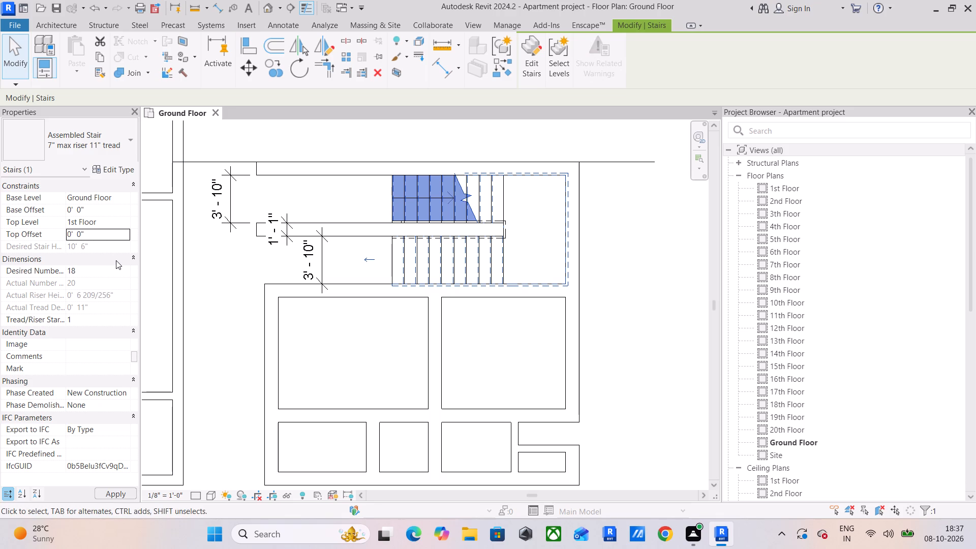
pyautogui.moveTo(340, 136); pyautogui.dragTo(401, 225)
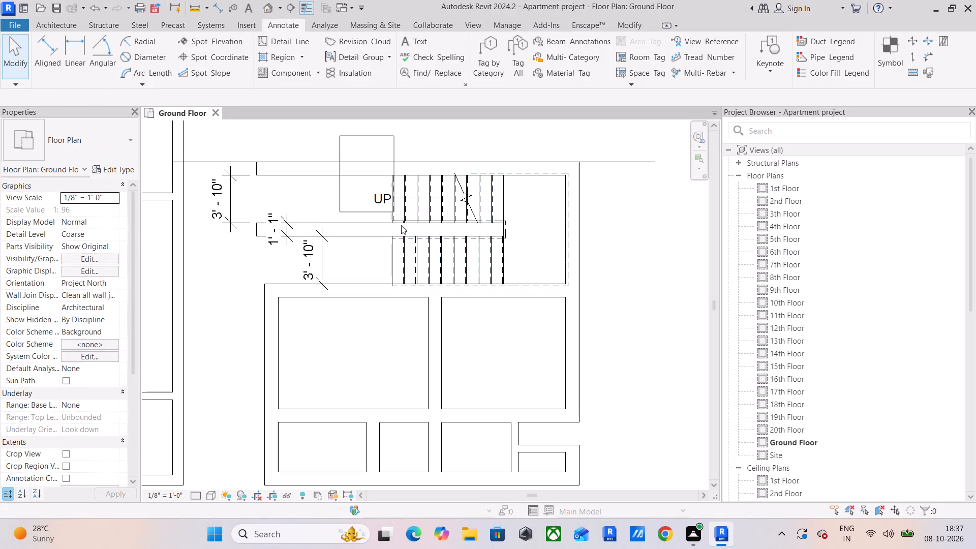
pyautogui.moveTo(401, 225); pyautogui.dragTo(632, 337)
pyautogui.press('Escape')
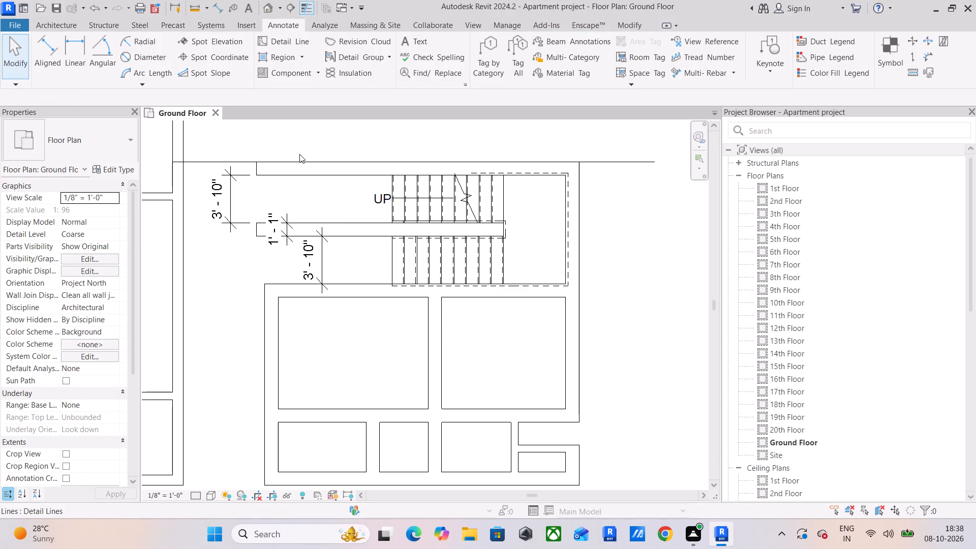
# Open the 3D view and examine the new U-shaped stair's flights, landing, inner railing and surrounding walls from several angles.
pyautogui.click(267, 11)
pyautogui.scroll(11, 450, 349)
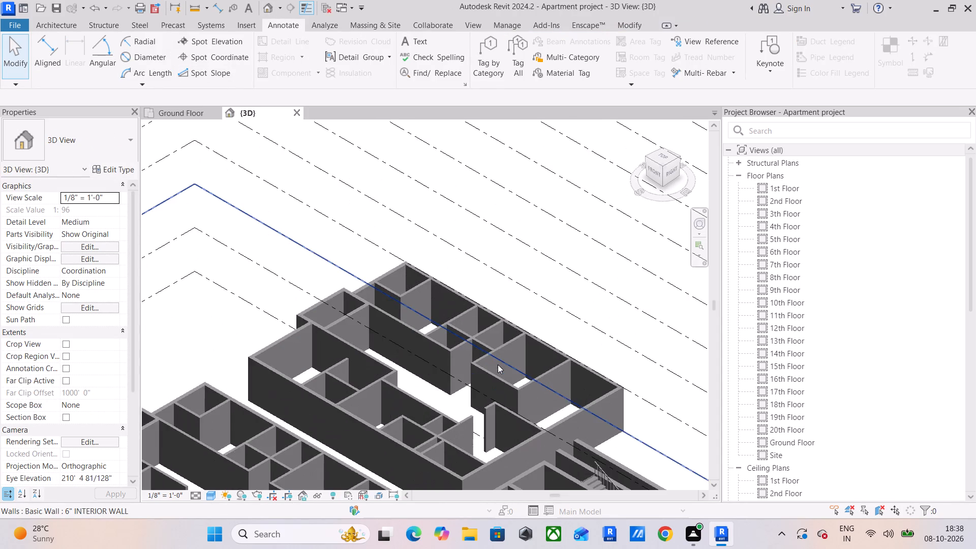
pyautogui.moveTo(498, 364); pyautogui.dragTo(371, 69, button='middle')
pyautogui.scroll(4, 409, 155)
pyautogui.scroll(-4, 482, 180)
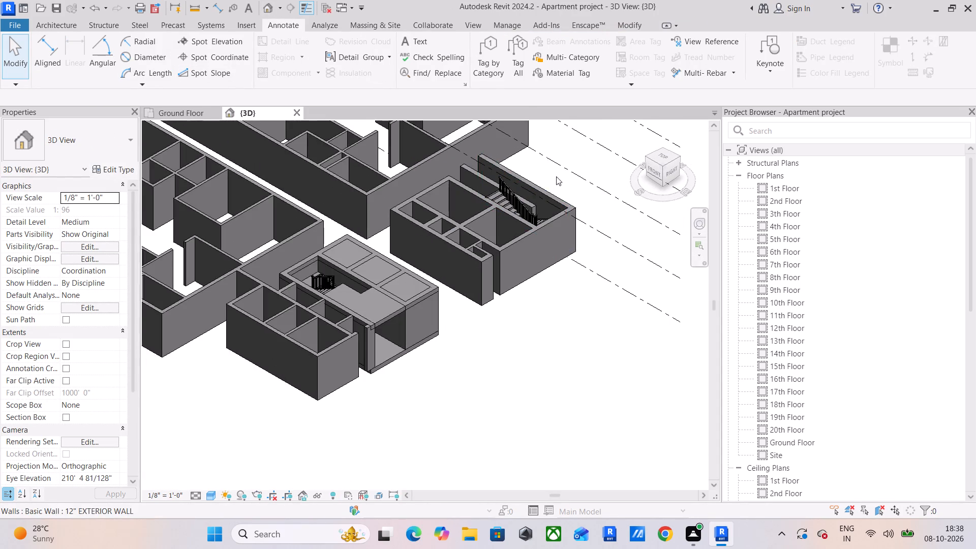
pyautogui.keyDown('shift'); pyautogui.moveTo(556, 176); pyautogui.dragTo(416, 161, button='middle'); pyautogui.keyUp('shift')
pyautogui.scroll(5, 409, 339)
pyautogui.moveTo(323, 348); pyautogui.dragTo(410, 117, button='middle')
pyautogui.scroll(3, 393, 211)
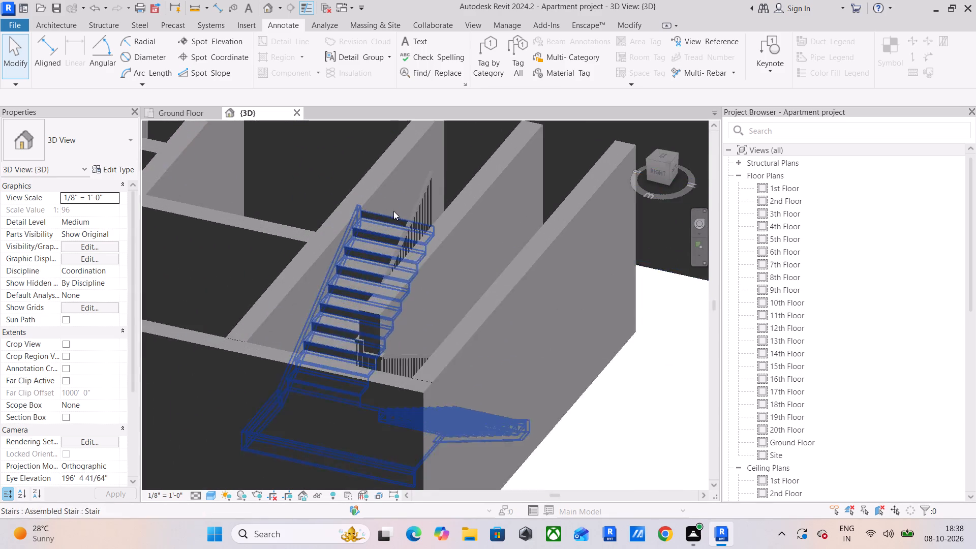
pyautogui.scroll(7, 393, 211)
pyautogui.keyDown('shift'); pyautogui.moveTo(351, 228); pyautogui.dragTo(303, 241, button='middle'); pyautogui.keyUp('shift')
pyautogui.keyDown('shift'); pyautogui.moveTo(321, 230); pyautogui.dragTo(372, 222, button='middle'); pyautogui.keyUp('shift')
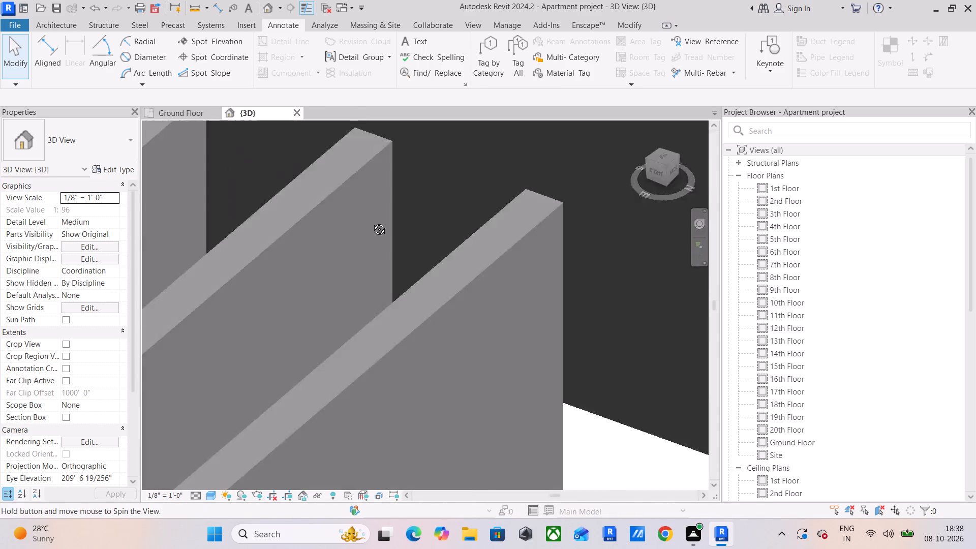
pyautogui.keyDown('shift'); pyautogui.moveTo(372, 222); pyautogui.dragTo(389, 215, button='middle'); pyautogui.keyUp('shift')
pyautogui.scroll(1, 409, 209)
pyautogui.moveTo(409, 209); pyautogui.dragTo(187, 225, button='middle')
pyautogui.scroll(-3, 301, 225)
pyautogui.keyDown('shift'); pyautogui.moveTo(369, 223); pyautogui.dragTo(406, 201, button='middle'); pyautogui.keyUp('shift')
pyautogui.moveTo(450, 193); pyautogui.dragTo(294, 312, button='middle')
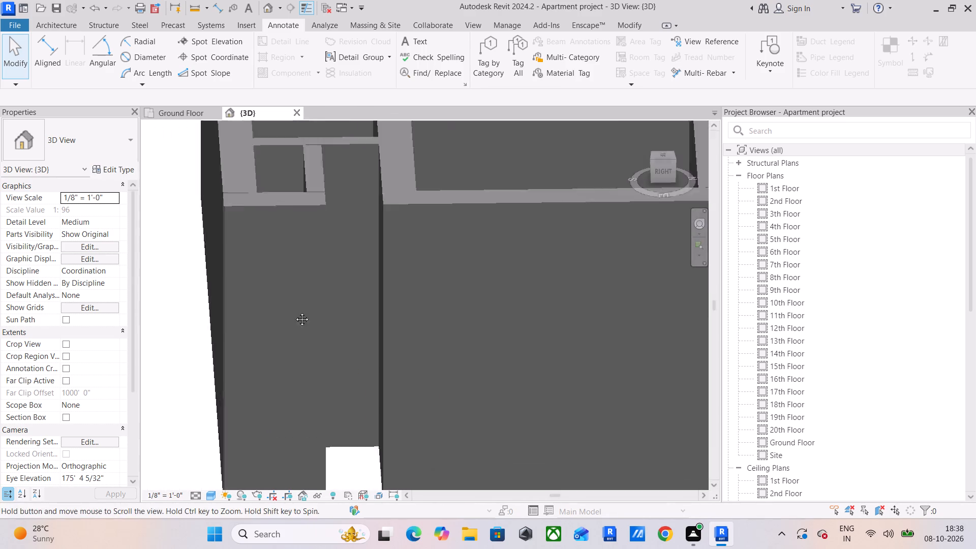
pyautogui.moveTo(294, 312); pyautogui.dragTo(116, 418, button='middle')
pyautogui.scroll(-2, 349, 314)
pyautogui.moveTo(413, 288); pyautogui.dragTo(285, 349, button='middle')
pyautogui.keyDown('shift'); pyautogui.moveTo(421, 312); pyautogui.dragTo(396, 317, button='middle'); pyautogui.keyUp('shift')
pyautogui.moveTo(256, 363); pyautogui.dragTo(438, 140, button='middle')
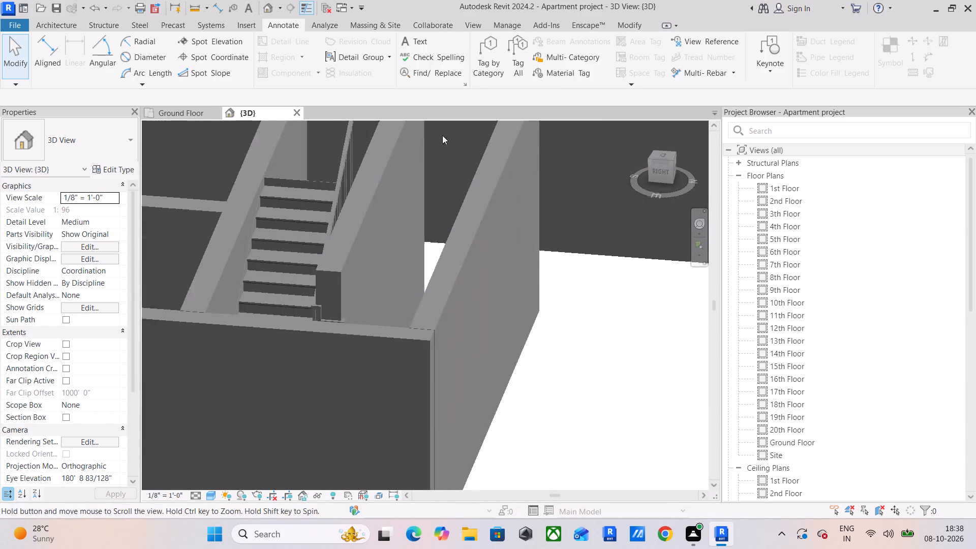
pyautogui.scroll(-1, 452, 147)
pyautogui.moveTo(421, 167); pyautogui.dragTo(415, 248, button='middle')
pyautogui.scroll(-1, 415, 248)
pyautogui.scroll(10, 301, 235)
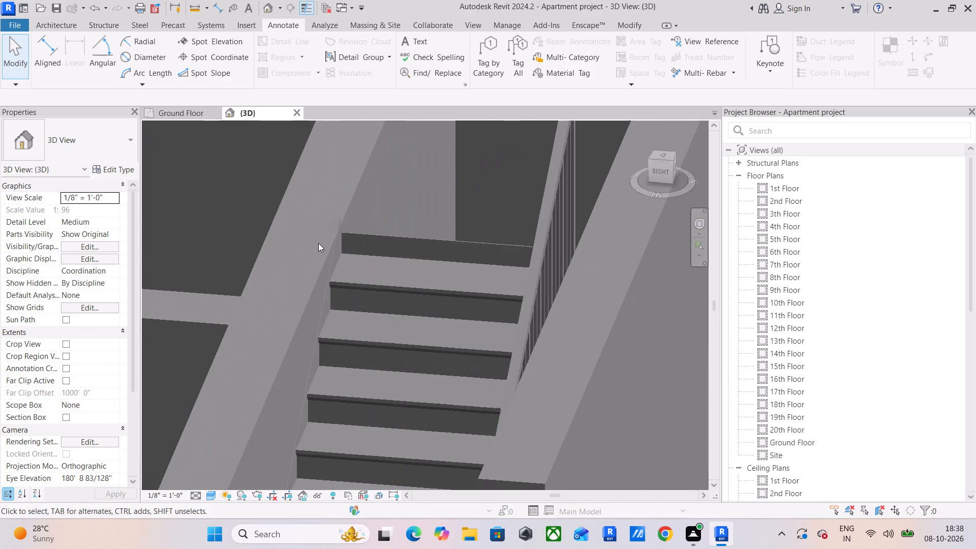
# In the stair's 7" max riser 11" tread type, set Right Support to Stringer (Closed) and Left Support to None.
pyautogui.click(339, 225)
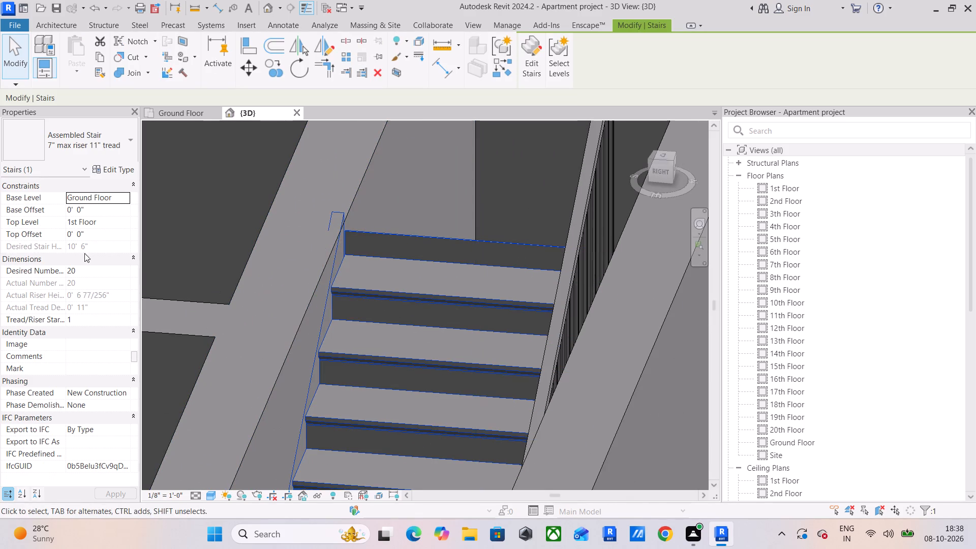
pyautogui.click(118, 166)
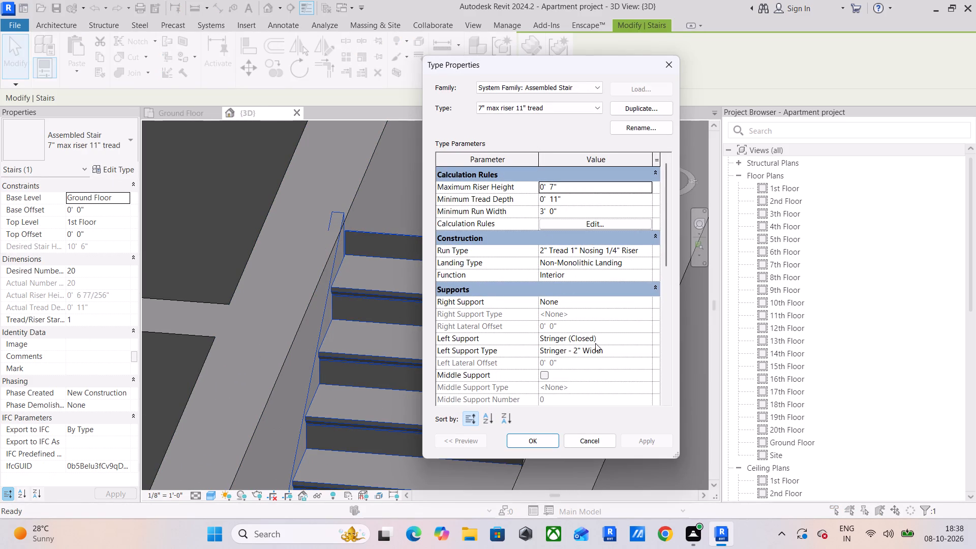
pyautogui.click(646, 302)
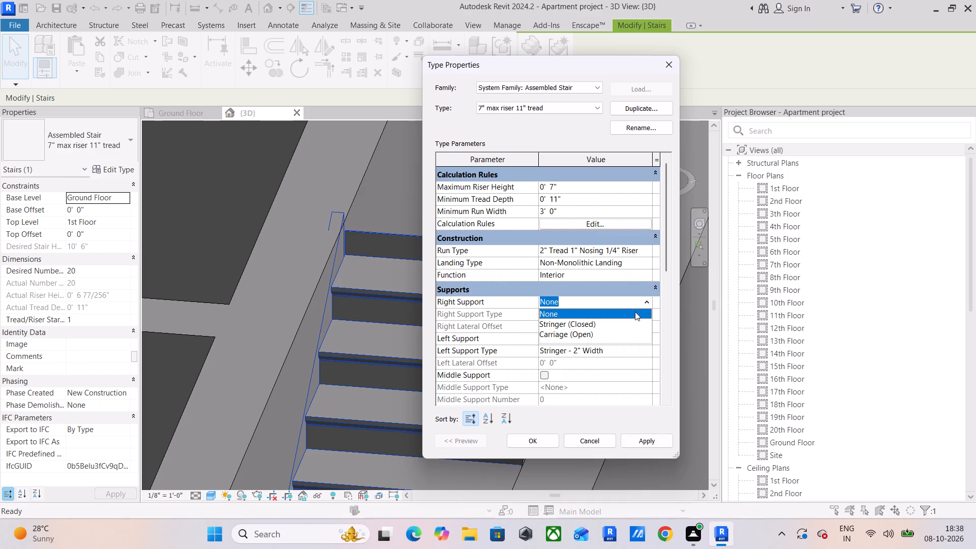
pyautogui.click(573, 325)
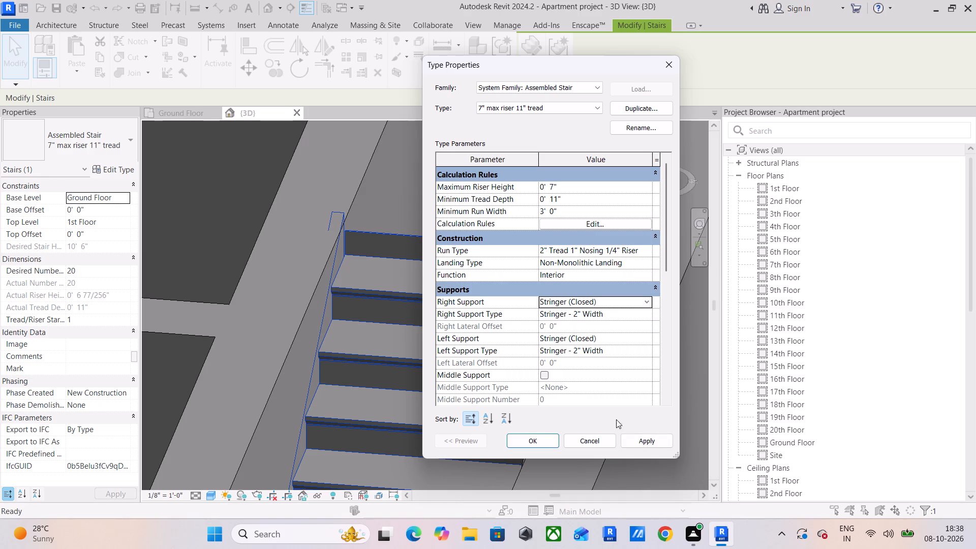
pyautogui.click(643, 340)
pyautogui.click(583, 351)
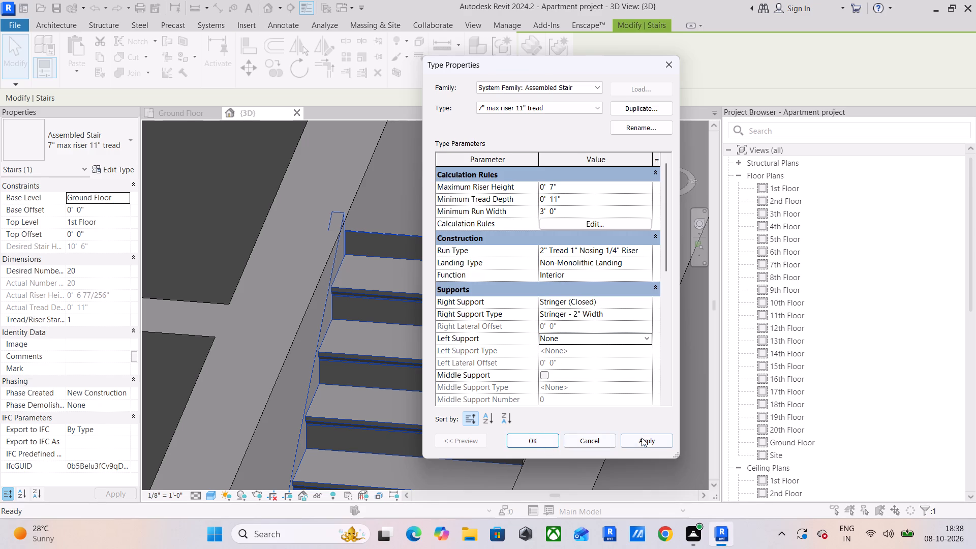
pyautogui.click(646, 438)
pyautogui.click(530, 440)
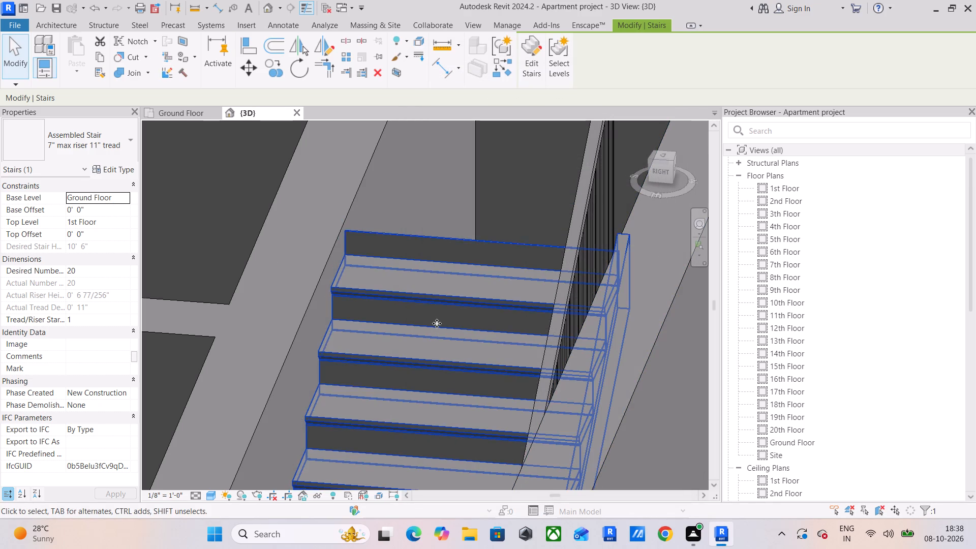
# Examine the selected staircase, its railing and the surrounding building blocks in the 3D view from several angles and distances.
pyautogui.scroll(-3, 437, 323)
pyautogui.keyDown('shift'); pyautogui.moveTo(439, 329); pyautogui.dragTo(517, 319, button='middle'); pyautogui.keyUp('shift')
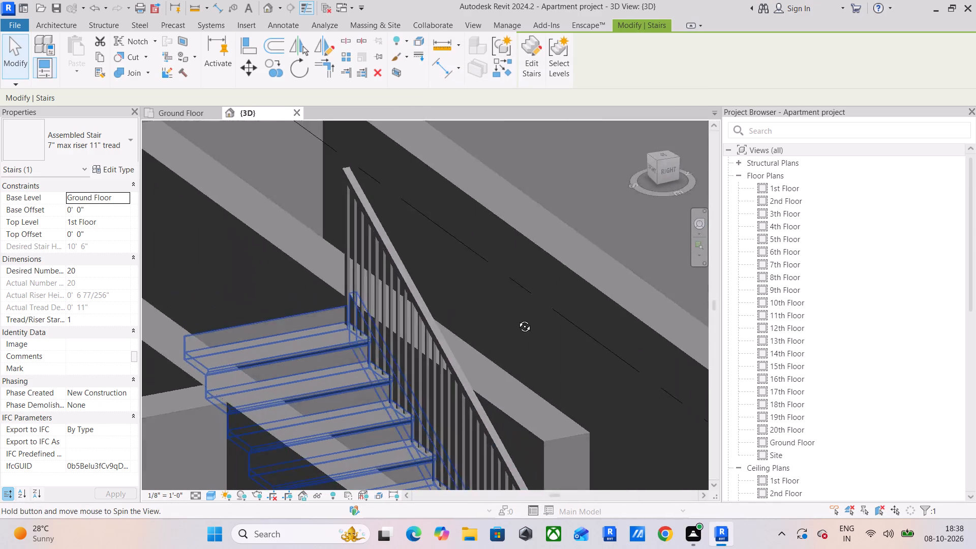
pyautogui.keyDown('shift'); pyautogui.moveTo(517, 319); pyautogui.dragTo(588, 311, button='middle'); pyautogui.keyUp('shift')
pyautogui.keyDown('shift'); pyautogui.scroll(-9, 588, 311); pyautogui.keyUp('shift')
pyautogui.keyDown('shift'); pyautogui.moveTo(391, 321); pyautogui.dragTo(435, 339, button='middle'); pyautogui.keyUp('shift')
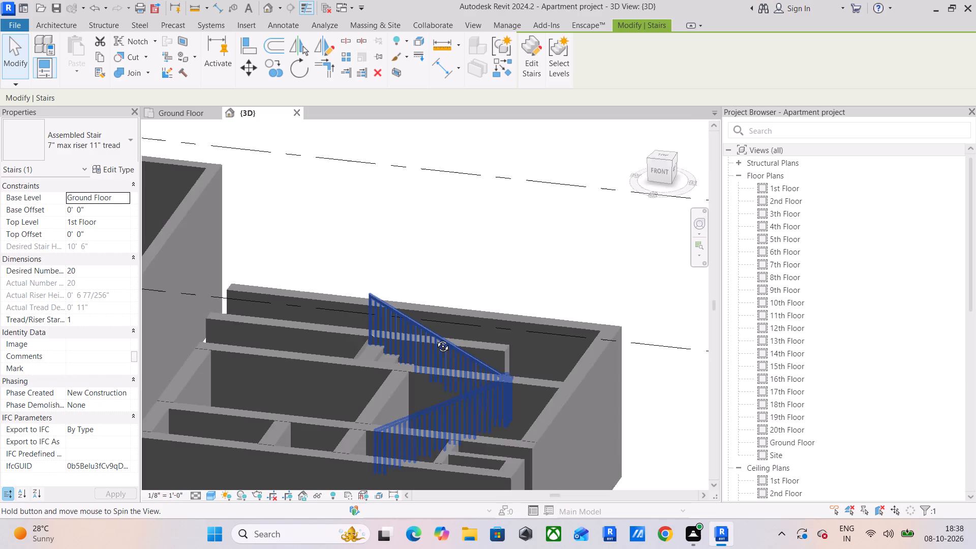
pyautogui.keyDown('shift'); pyautogui.moveTo(435, 339); pyautogui.dragTo(634, 400, button='middle'); pyautogui.keyUp('shift')
pyautogui.keyDown('shift'); pyautogui.moveTo(482, 363); pyautogui.dragTo(488, 339, button='middle'); pyautogui.keyUp('shift')
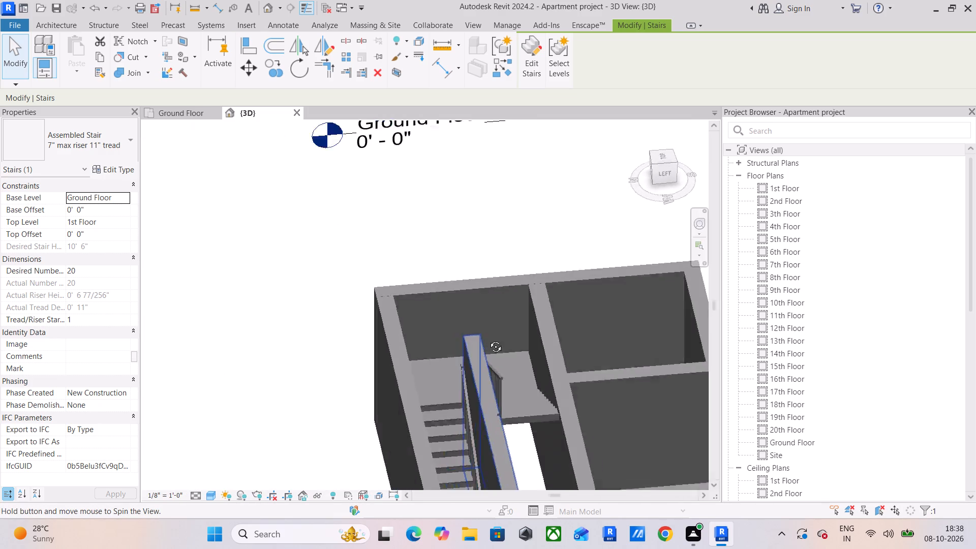
pyautogui.keyDown('shift'); pyautogui.moveTo(488, 339); pyautogui.dragTo(154, 301, button='middle'); pyautogui.keyUp('shift')
pyautogui.scroll(-4, 279, 299)
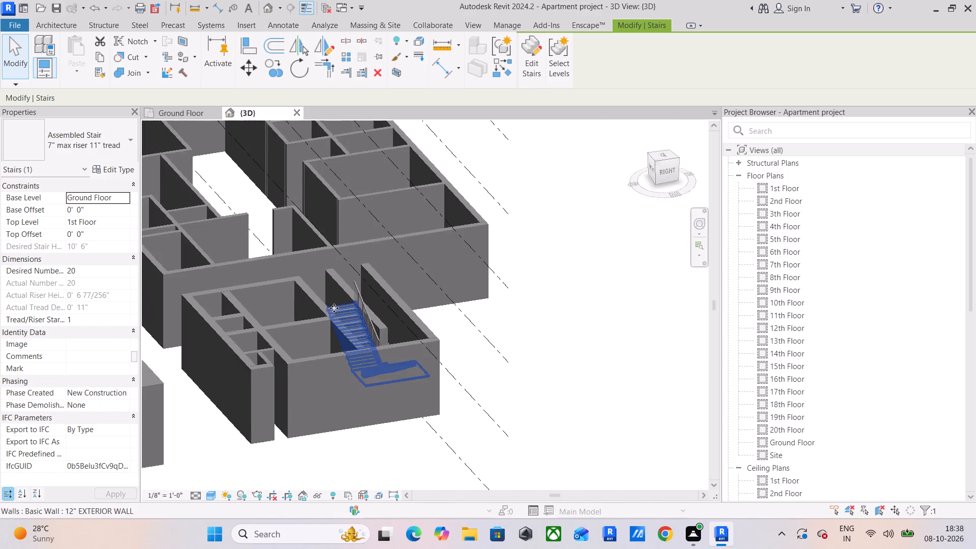
pyautogui.scroll(-2, 334, 308)
pyautogui.moveTo(444, 301); pyautogui.dragTo(613, 283, button='middle')
pyautogui.scroll(-3, 229, 313)
pyautogui.moveTo(236, 313); pyautogui.dragTo(331, 310, button='middle')
pyautogui.scroll(10, 329, 342)
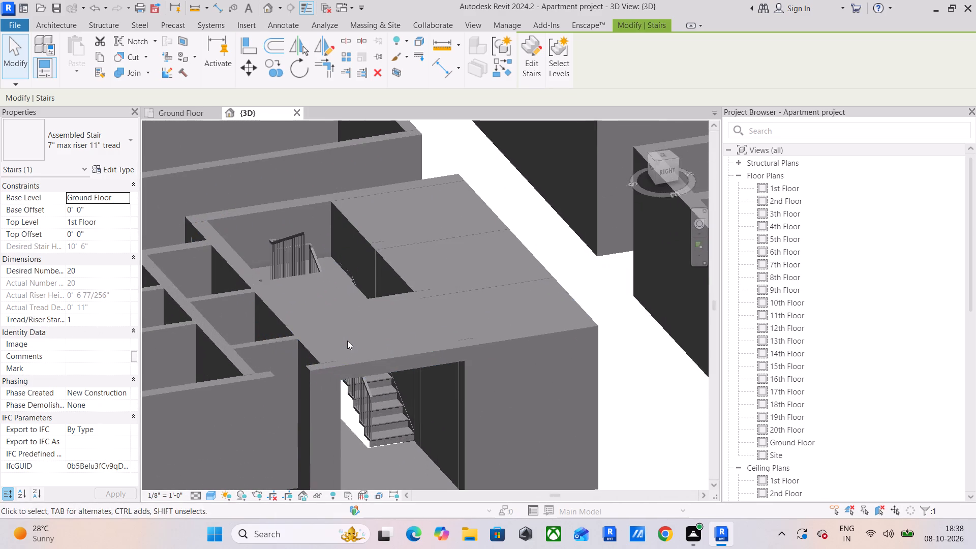
pyautogui.moveTo(347, 341); pyautogui.dragTo(334, 403, button='middle')
pyautogui.scroll(-2, 295, 331)
pyautogui.keyDown('shift'); pyautogui.moveTo(295, 331); pyautogui.dragTo(419, 370, button='middle'); pyautogui.keyUp('shift')
pyautogui.keyDown('shift'); pyautogui.scroll(-1, 419, 370); pyautogui.keyUp('shift')
pyautogui.moveTo(428, 368); pyautogui.dragTo(399, 349, button='middle')
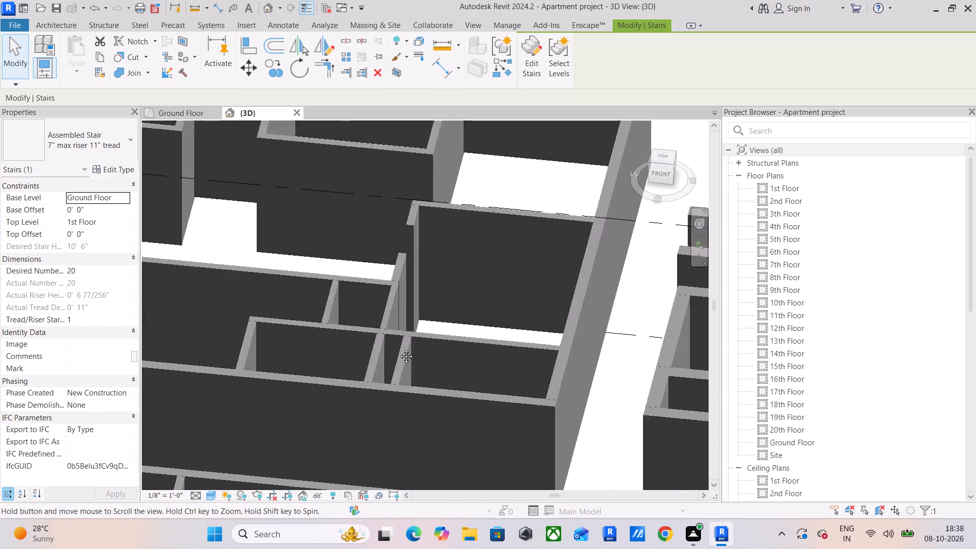
pyautogui.moveTo(399, 349); pyautogui.dragTo(173, 244, button='middle')
pyautogui.scroll(-4, 267, 301)
pyautogui.moveTo(396, 323); pyautogui.dragTo(278, 219, button='middle')
pyautogui.keyDown('shift'); pyautogui.moveTo(276, 281); pyautogui.dragTo(352, 298, button='middle'); pyautogui.keyUp('shift')
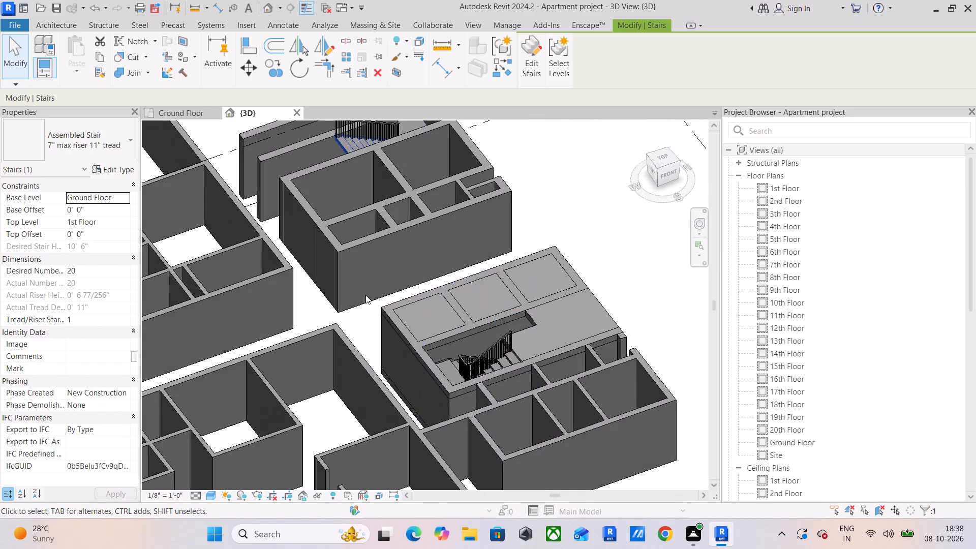
pyautogui.moveTo(356, 296); pyautogui.dragTo(258, 266, button='middle')
pyautogui.scroll(-1, 251, 256)
pyautogui.moveTo(363, 262); pyautogui.dragTo(310, 226, button='middle')
pyautogui.keyDown('shift'); pyautogui.scroll(-1, 363, 262); pyautogui.keyUp('shift')
pyautogui.moveTo(306, 239); pyautogui.dragTo(311, 334, button='middle')
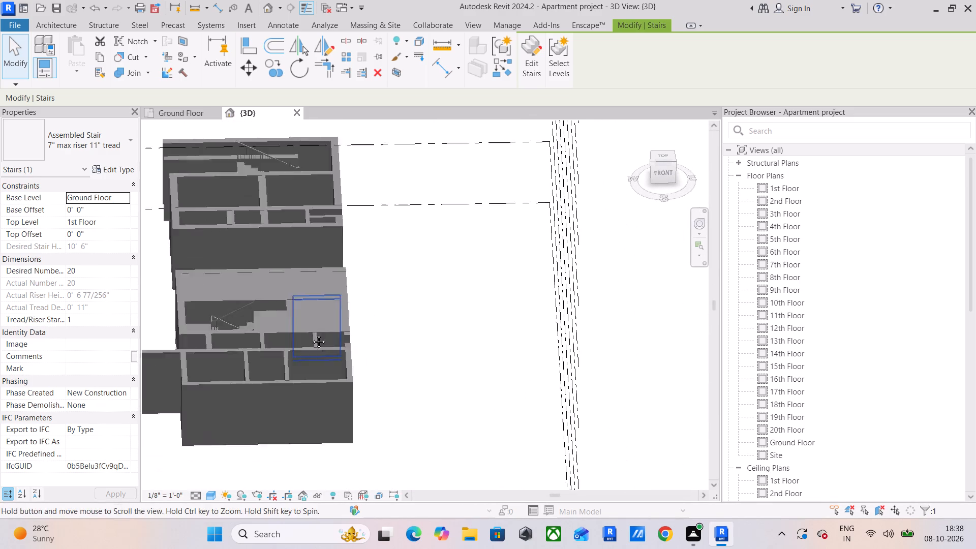
pyautogui.moveTo(311, 334); pyautogui.dragTo(311, 362, button='middle')
pyautogui.keyDown('shift'); pyautogui.moveTo(290, 284); pyautogui.dragTo(280, 311, button='middle'); pyautogui.keyUp('shift')
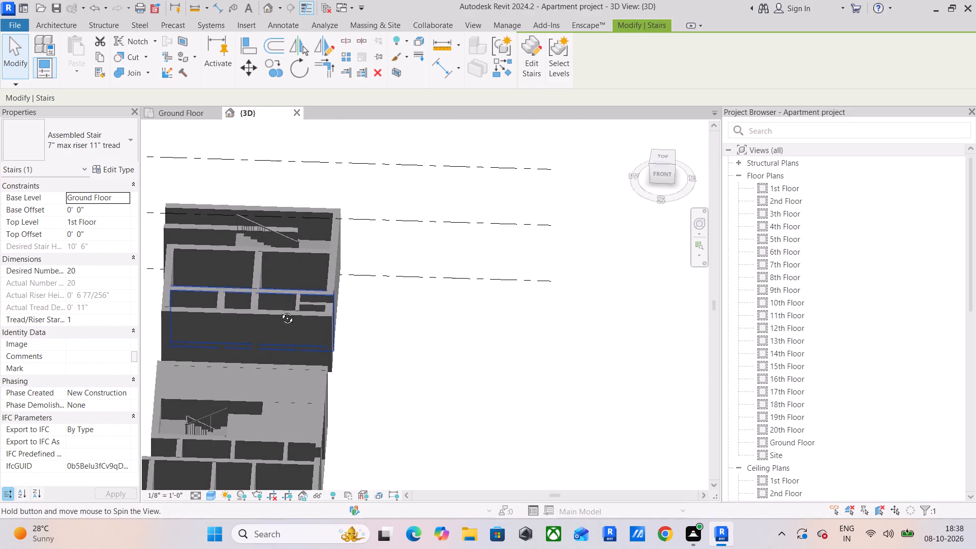
pyautogui.keyDown('shift'); pyautogui.moveTo(280, 311); pyautogui.dragTo(285, 306, button='middle'); pyautogui.keyUp('shift')
pyautogui.scroll(-3, 285, 271)
pyautogui.scroll(9, 264, 366)
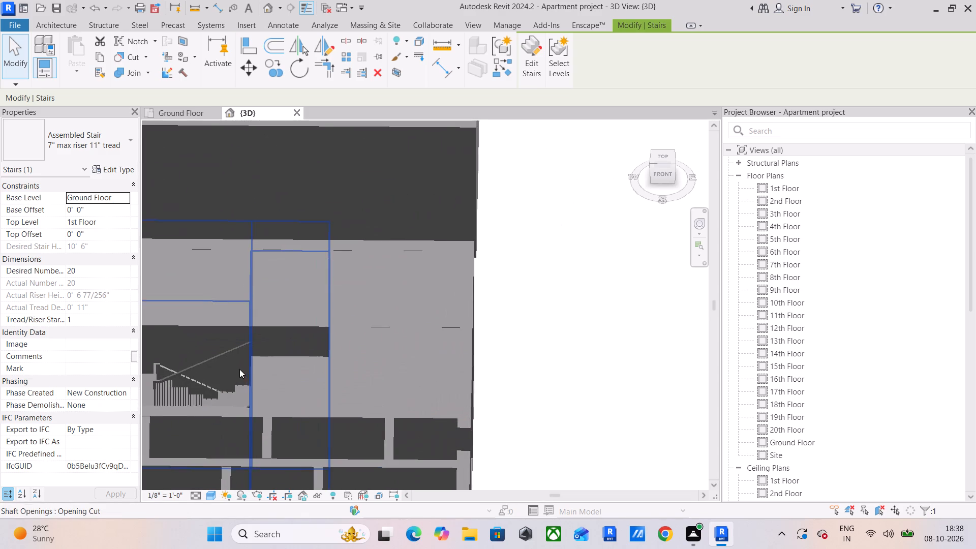
pyautogui.keyDown('shift'); pyautogui.moveTo(235, 371); pyautogui.dragTo(303, 388, button='middle'); pyautogui.keyUp('shift')
pyautogui.moveTo(356, 380); pyautogui.dragTo(116, 262, button='middle')
pyautogui.scroll(-1, 293, 307)
pyautogui.keyDown('shift'); pyautogui.moveTo(379, 320); pyautogui.dragTo(461, 312, button='middle'); pyautogui.keyUp('shift')
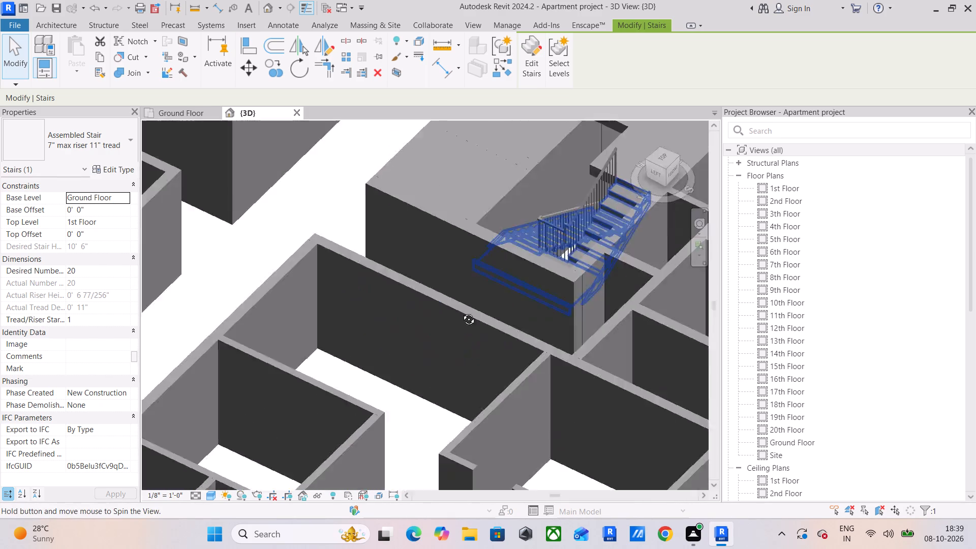
pyautogui.keyDown('shift'); pyautogui.moveTo(461, 312); pyautogui.dragTo(541, 284, button='middle'); pyautogui.keyUp('shift')
pyautogui.moveTo(501, 301); pyautogui.dragTo(66, 548, button='middle')
pyautogui.scroll(-4, 353, 402)
pyautogui.moveTo(387, 372); pyautogui.dragTo(367, 471, button='middle')
pyautogui.moveTo(405, 362); pyautogui.dragTo(399, 370, button='middle')
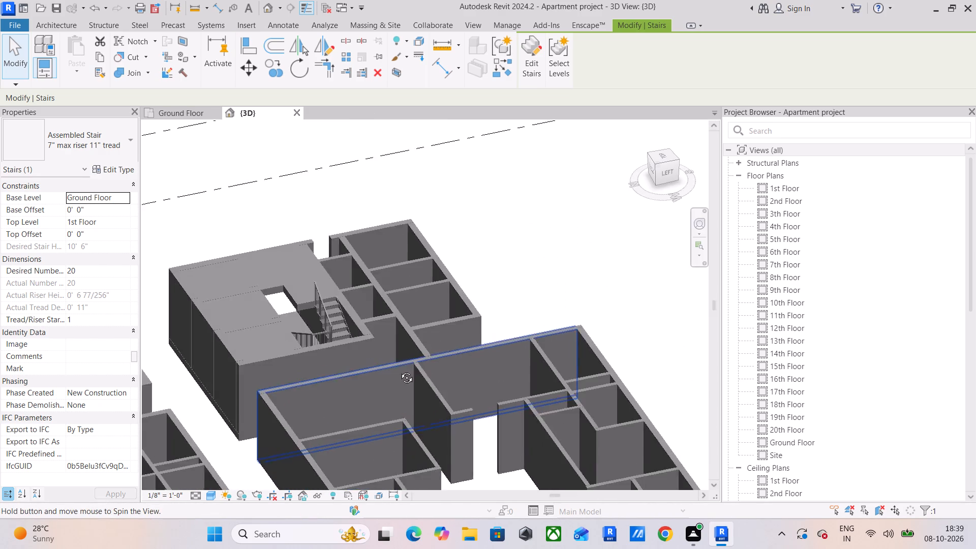
pyautogui.moveTo(399, 370); pyautogui.dragTo(170, 342, button='middle')
pyautogui.scroll(-10, 170, 342)
pyautogui.moveTo(226, 347); pyautogui.dragTo(471, 307, button='middle')
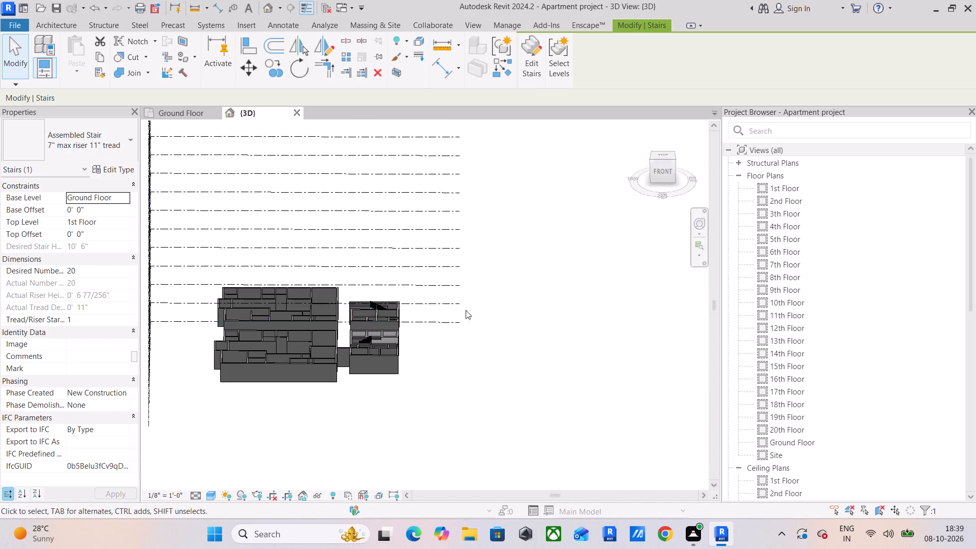
pyautogui.keyDown('shift'); pyautogui.moveTo(422, 327); pyautogui.dragTo(386, 494, button='middle'); pyautogui.keyUp('shift')
pyautogui.keyDown('shift'); pyautogui.moveTo(369, 348); pyautogui.dragTo(400, 291, button='middle'); pyautogui.keyUp('shift')
pyautogui.scroll(16, 386, 320)
pyautogui.keyDown('shift'); pyautogui.moveTo(336, 306); pyautogui.dragTo(225, 190, button='middle'); pyautogui.keyUp('shift')
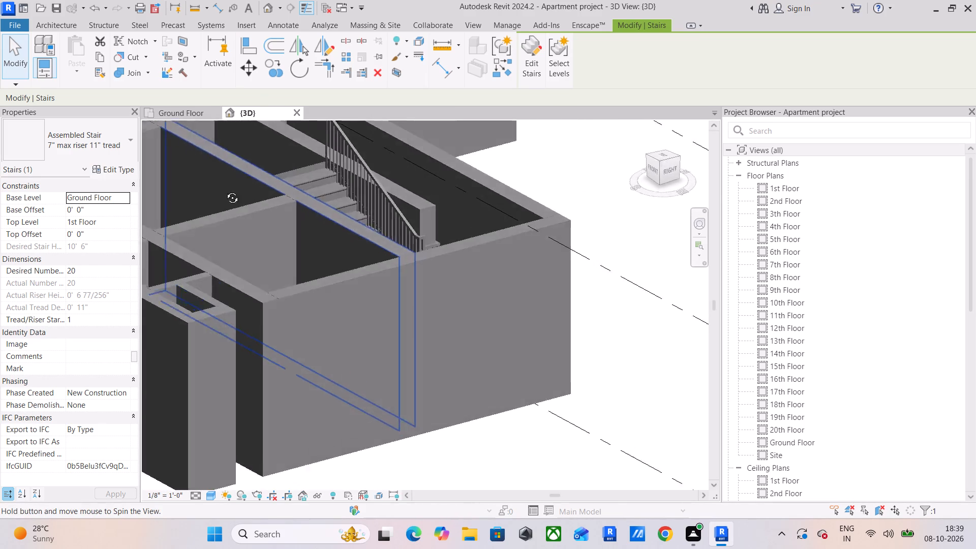
pyautogui.keyDown('shift'); pyautogui.moveTo(225, 190); pyautogui.dragTo(236, 142, button='middle'); pyautogui.keyUp('shift')
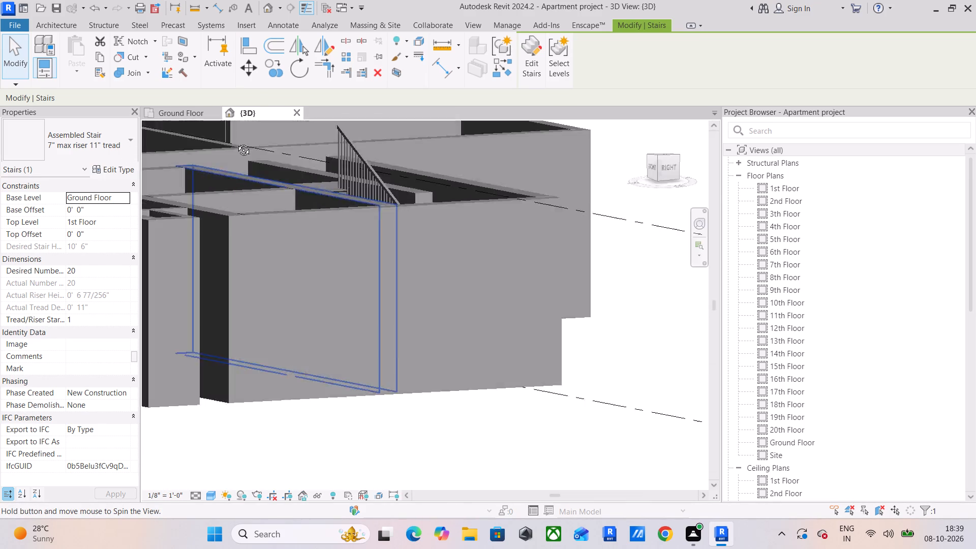
pyautogui.keyDown('shift'); pyautogui.moveTo(236, 142); pyautogui.dragTo(454, 142, button='middle'); pyautogui.keyUp('shift')
pyautogui.keyDown('shift'); pyautogui.scroll(1, 454, 142); pyautogui.keyUp('shift')
pyautogui.scroll(-10, 454, 142)
pyautogui.keyDown('shift'); pyautogui.moveTo(477, 178); pyautogui.dragTo(462, 219, button='middle'); pyautogui.keyUp('shift')
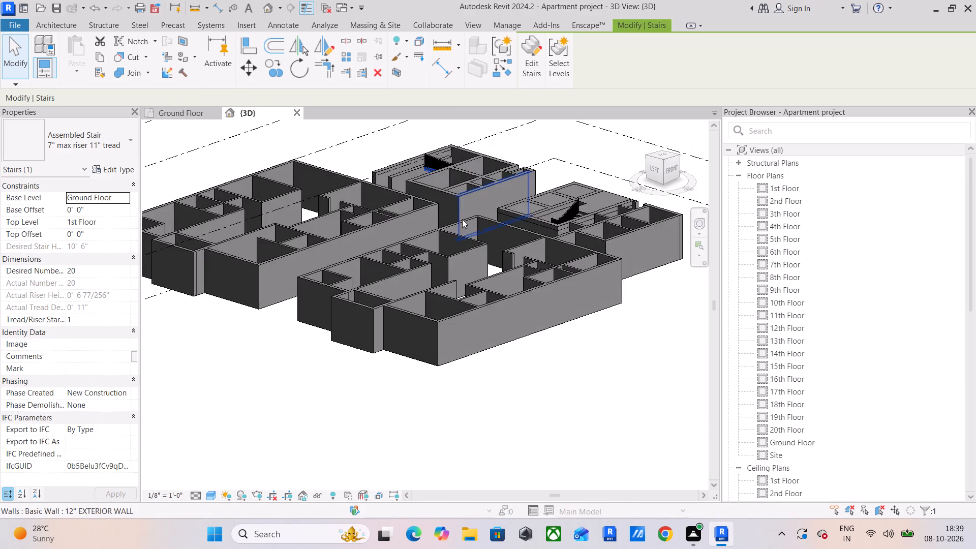
pyautogui.moveTo(458, 224); pyautogui.dragTo(290, 354, button='middle')
pyautogui.scroll(5, 369, 306)
pyautogui.scroll(-4, 369, 305)
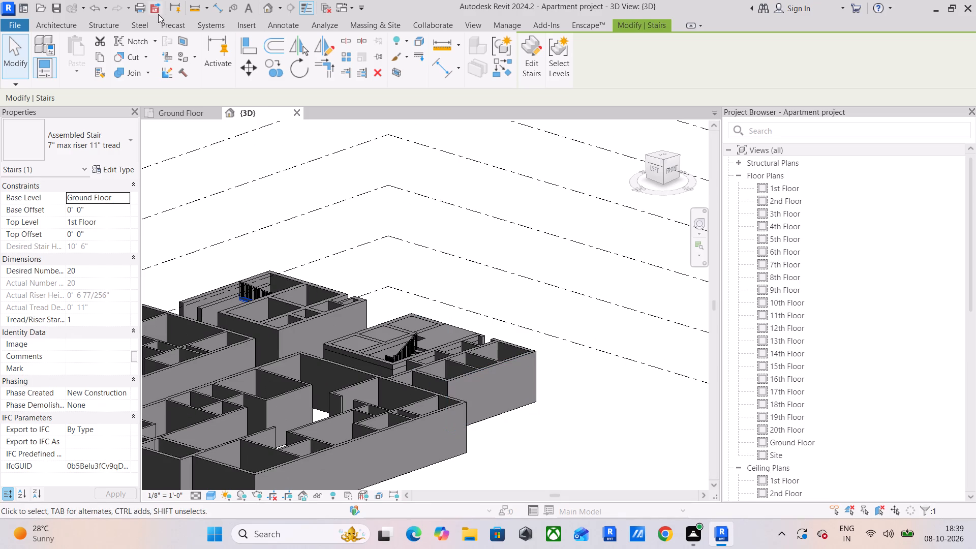
# In the Ground Floor plan, delete all linear dimensions of the type used around the U-shaped staircase by selecting all their instances.
pyautogui.click(186, 115)
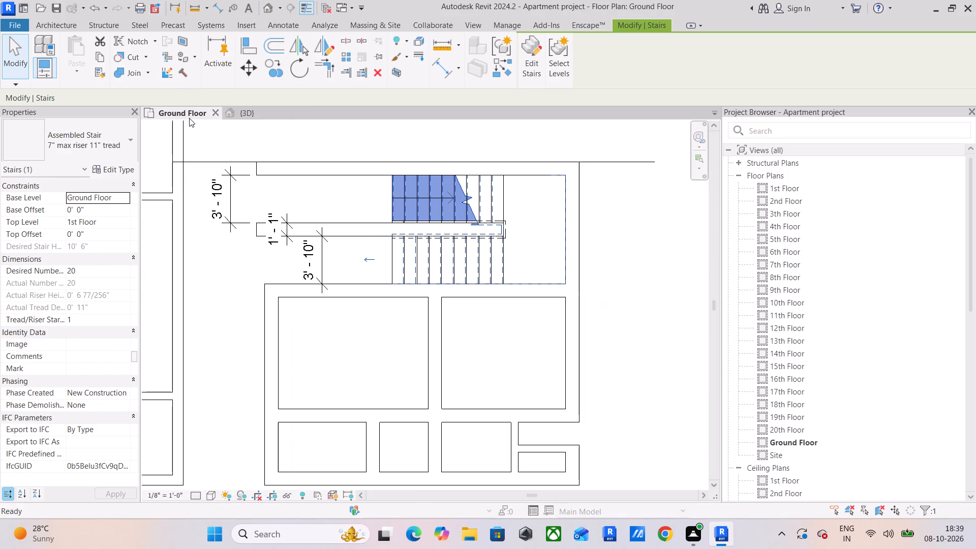
pyautogui.moveTo(458, 227); pyautogui.dragTo(358, 257, button='middle')
pyautogui.click(582, 288)
pyautogui.scroll(-6, 425, 170)
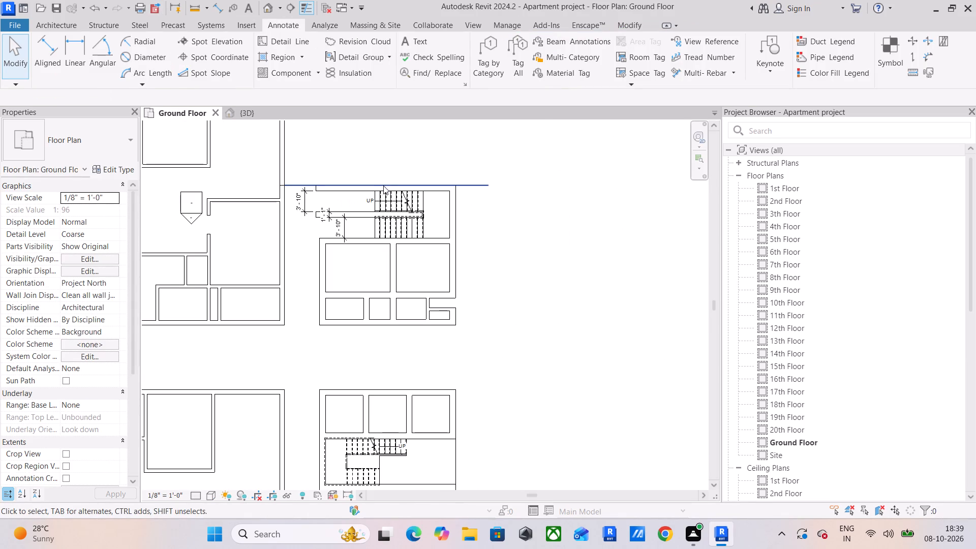
pyautogui.scroll(-1, 213, 158)
pyautogui.moveTo(213, 157); pyautogui.dragTo(208, 264, button='middle')
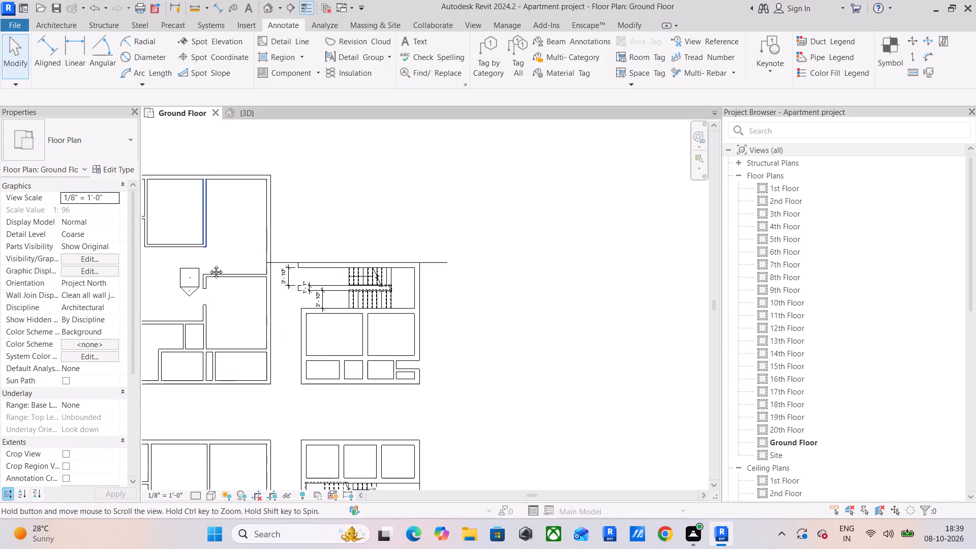
pyautogui.moveTo(208, 264); pyautogui.dragTo(220, 268, button='middle')
pyautogui.scroll(4, 292, 260)
pyautogui.moveTo(325, 278); pyautogui.dragTo(273, 238, button='middle')
pyautogui.scroll(1, 273, 238)
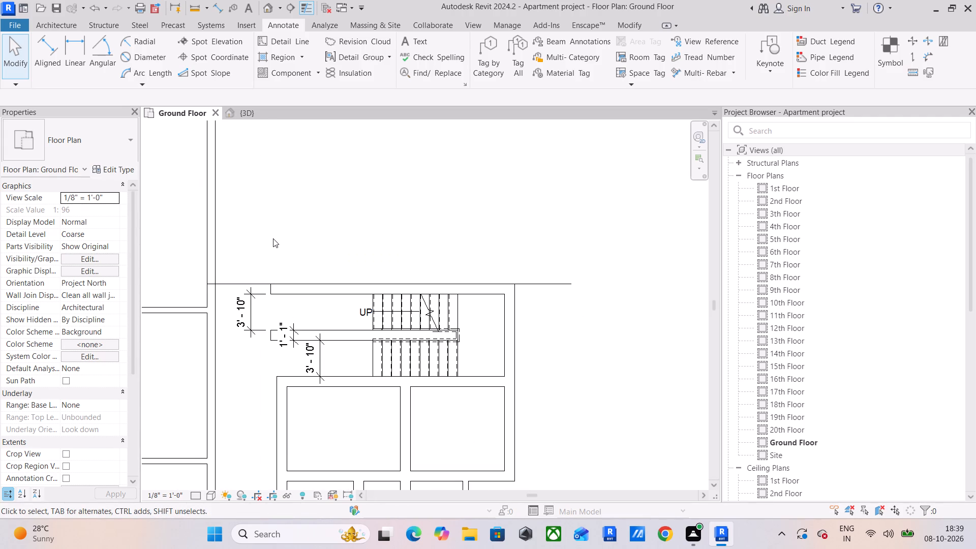
pyautogui.scroll(2, 303, 303)
pyautogui.moveTo(302, 303); pyautogui.dragTo(361, 262, button='middle')
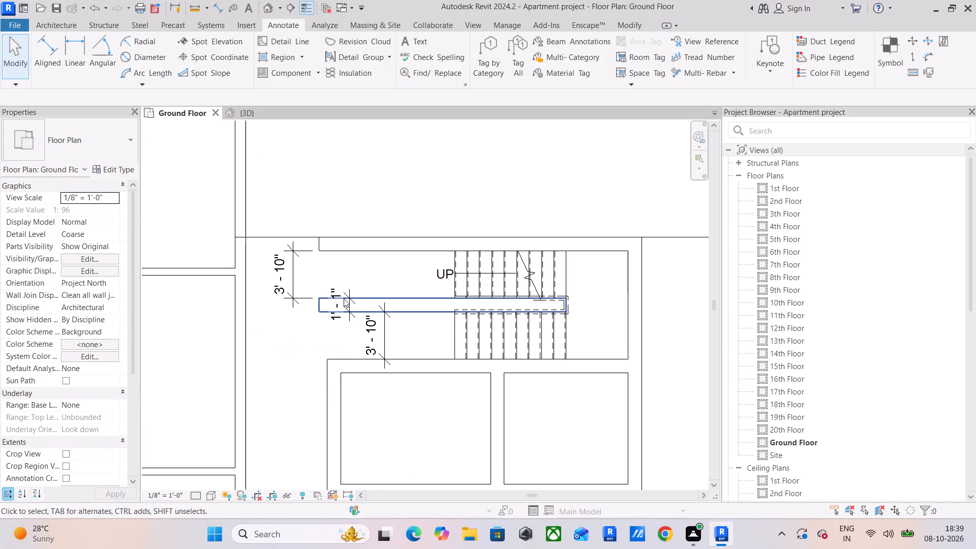
pyautogui.click(387, 337)
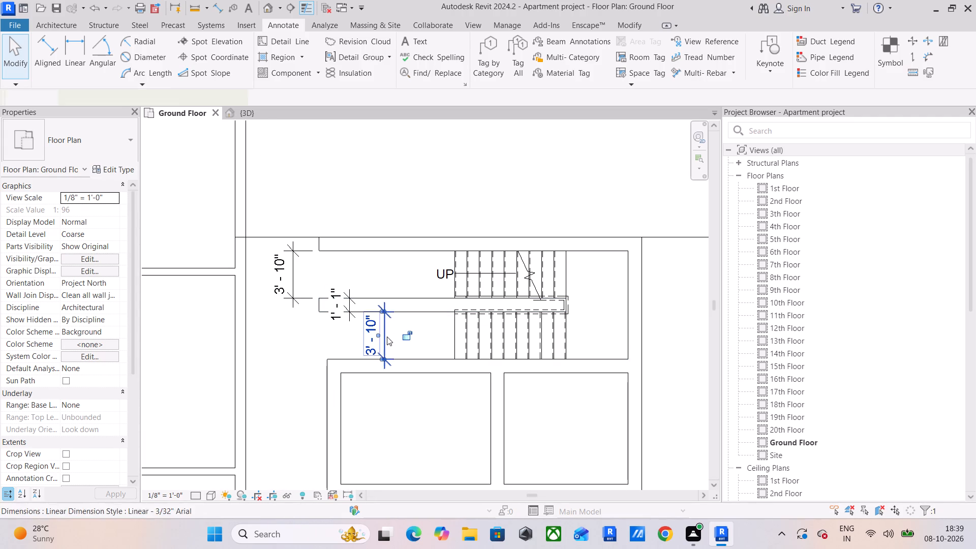
pyautogui.write('sa')
pyautogui.press('Delete')
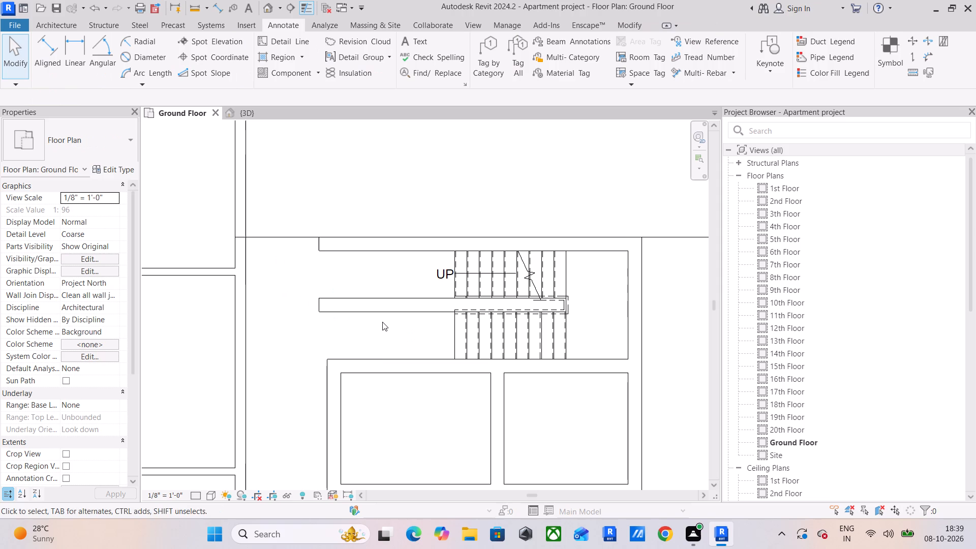
# Align the open ends of the wall between the flights and the staircase's upper wall with the small block's left outer wall face.
pyautogui.click(637, 25)
pyautogui.click(253, 51)
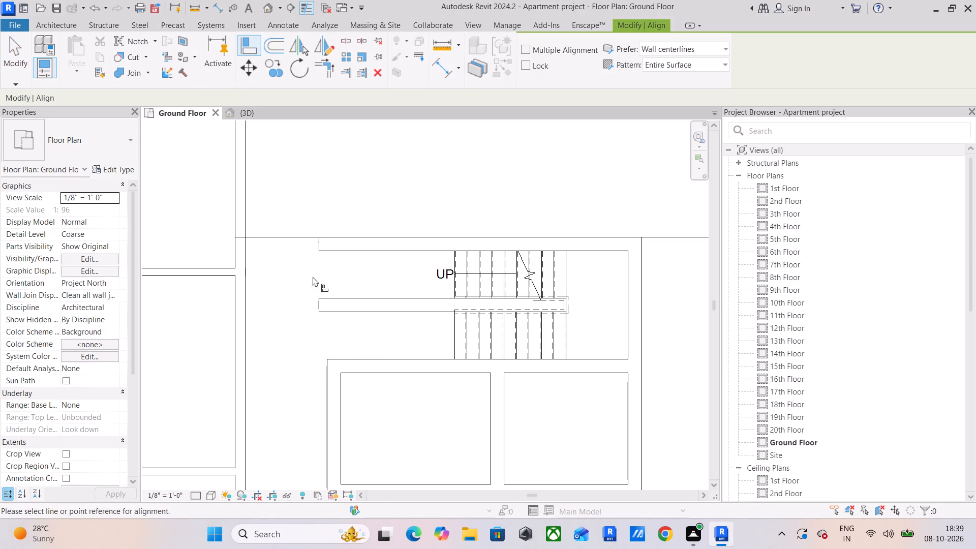
pyautogui.click(326, 367)
pyautogui.click(320, 302)
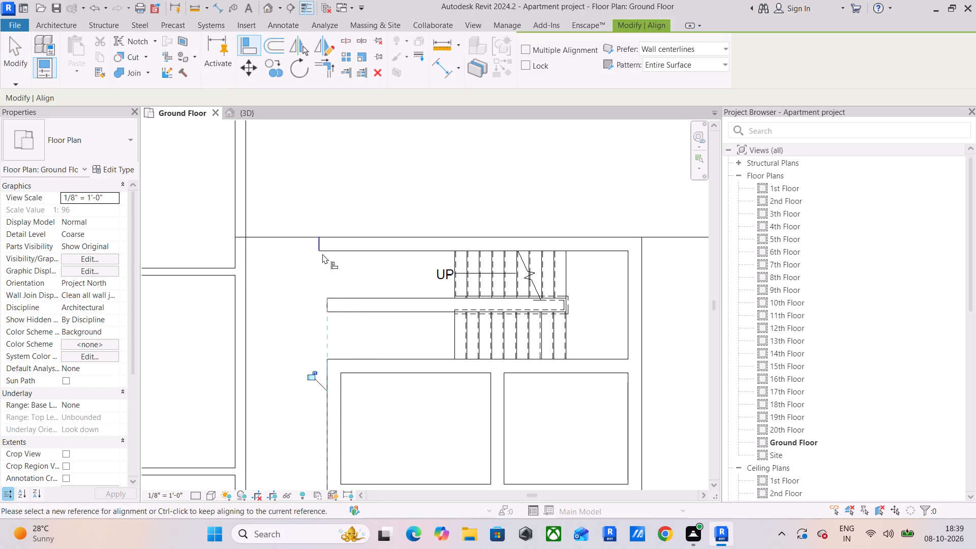
pyautogui.click(325, 304)
pyautogui.click(321, 245)
pyautogui.press('Escape')
pyautogui.press('Escape')
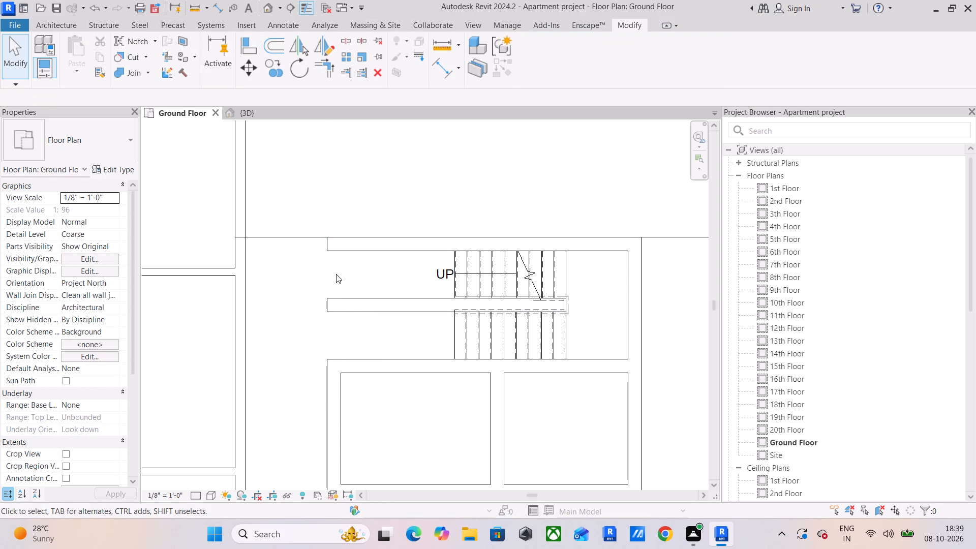
# Delete the thin detail line along the staircase's upper wall together with all its matching instances.
pyautogui.scroll(1, 335, 274)
pyautogui.moveTo(335, 274); pyautogui.dragTo(334, 243, button='middle')
pyautogui.click(289, 202)
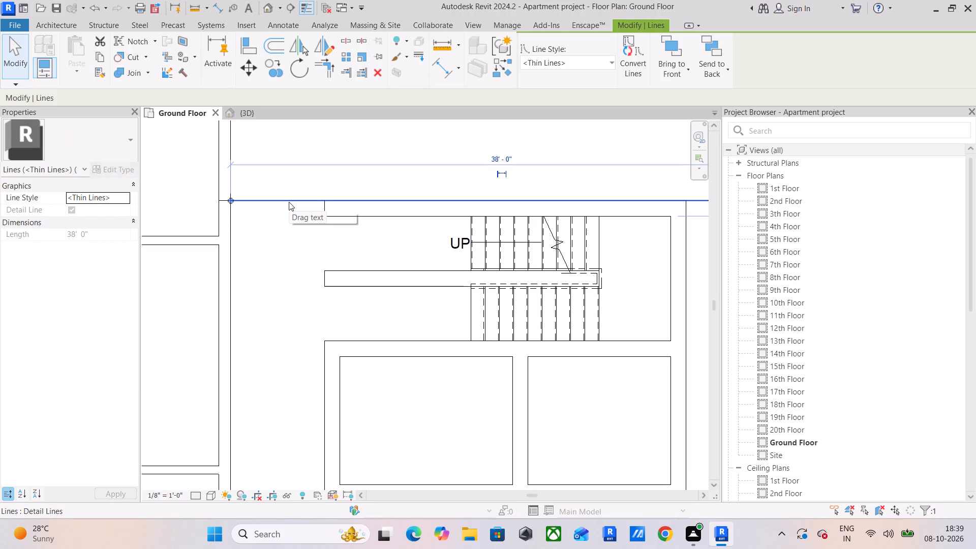
pyautogui.write('sa')
pyautogui.press('Delete')
pyautogui.press('Escape')
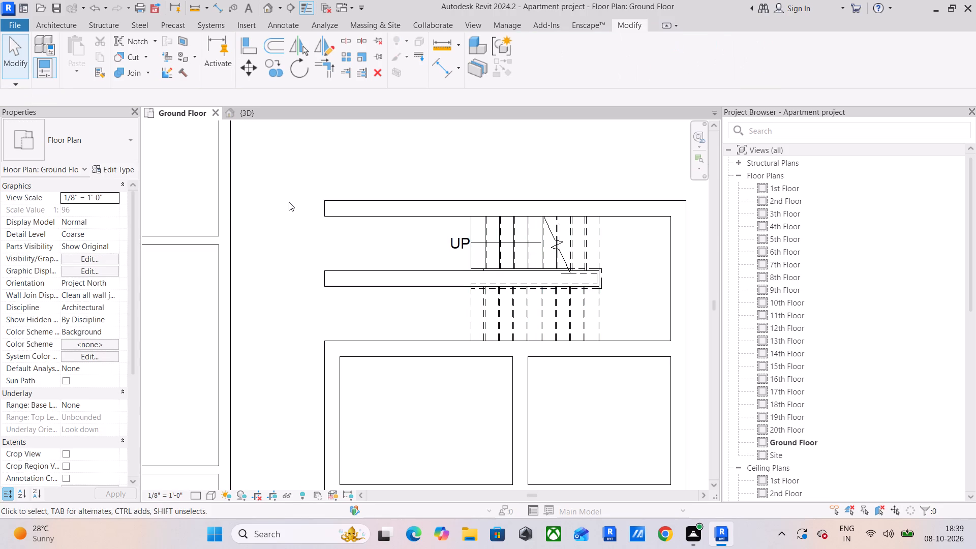
pyautogui.press('Escape')
# Extend the upper small block's left outer wall up to the open end of the wall between the stair flights.
pyautogui.scroll(-4, 316, 181)
pyautogui.moveTo(379, 177); pyautogui.dragTo(358, 222, button='middle')
pyautogui.scroll(2, 334, 231)
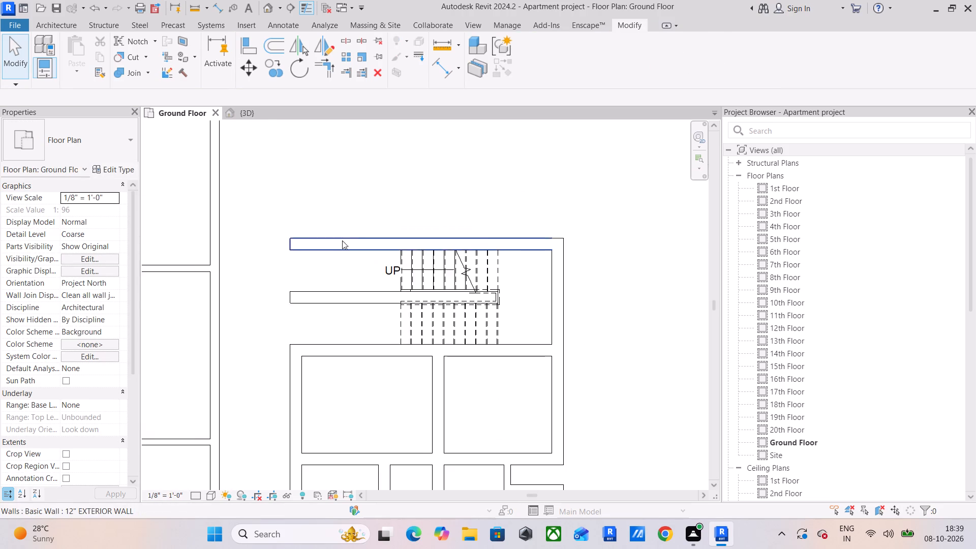
pyautogui.moveTo(342, 240); pyautogui.dragTo(337, 193, button='middle')
pyautogui.scroll(5, 370, 246)
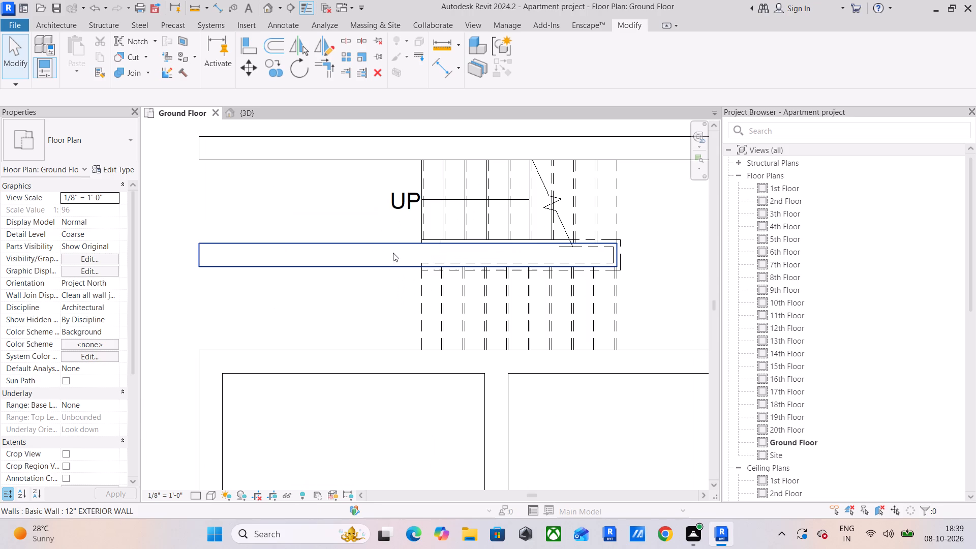
pyautogui.scroll(1, 393, 253)
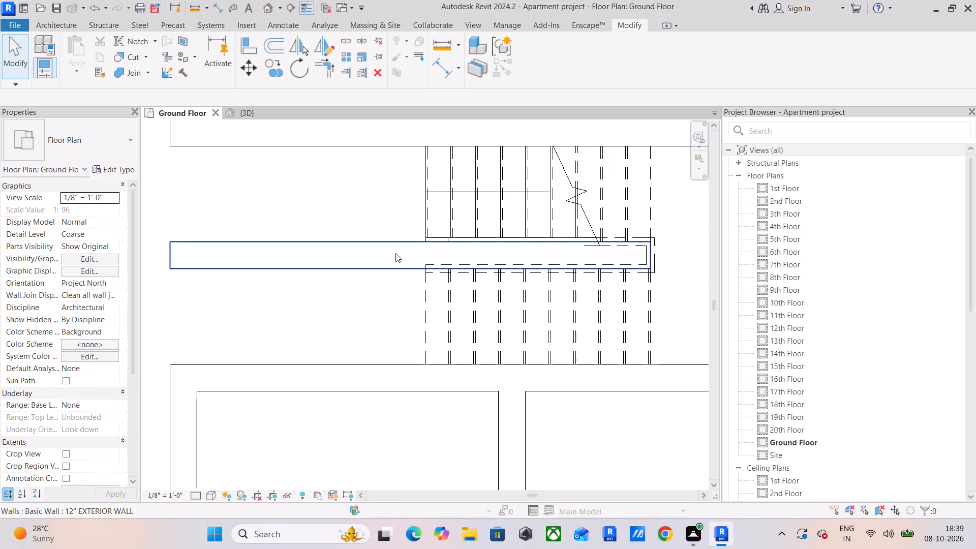
pyautogui.moveTo(347, 254); pyautogui.dragTo(439, 215, button='middle')
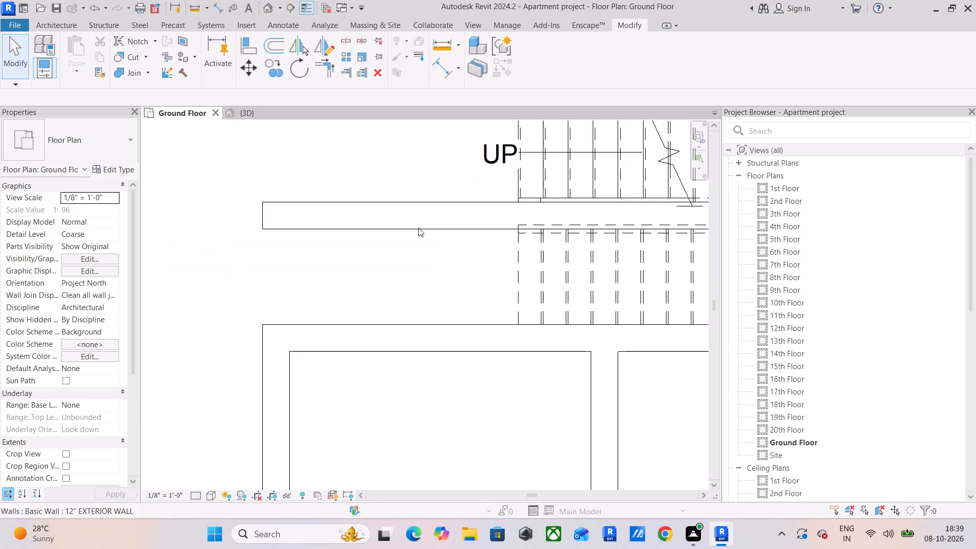
pyautogui.moveTo(411, 229); pyautogui.dragTo(403, 193, button='middle')
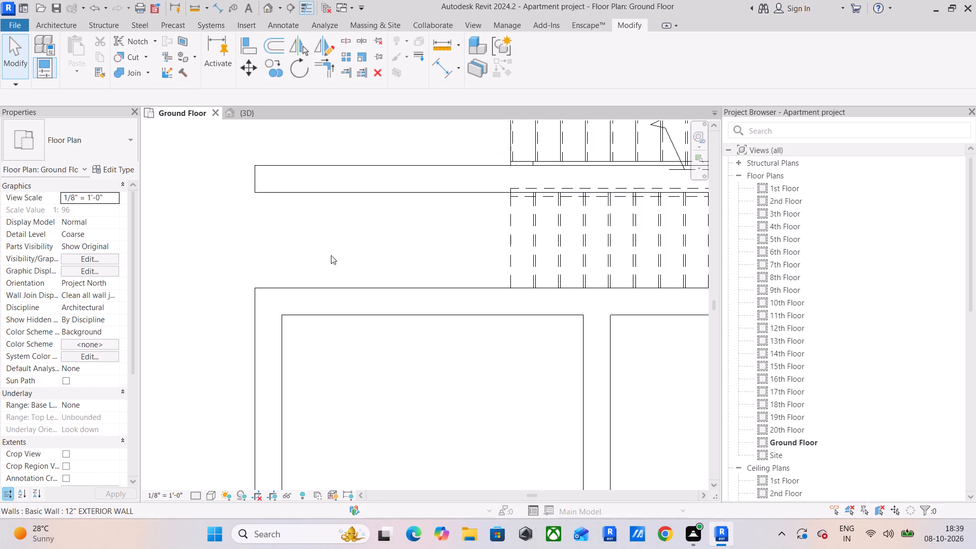
pyautogui.click(335, 180)
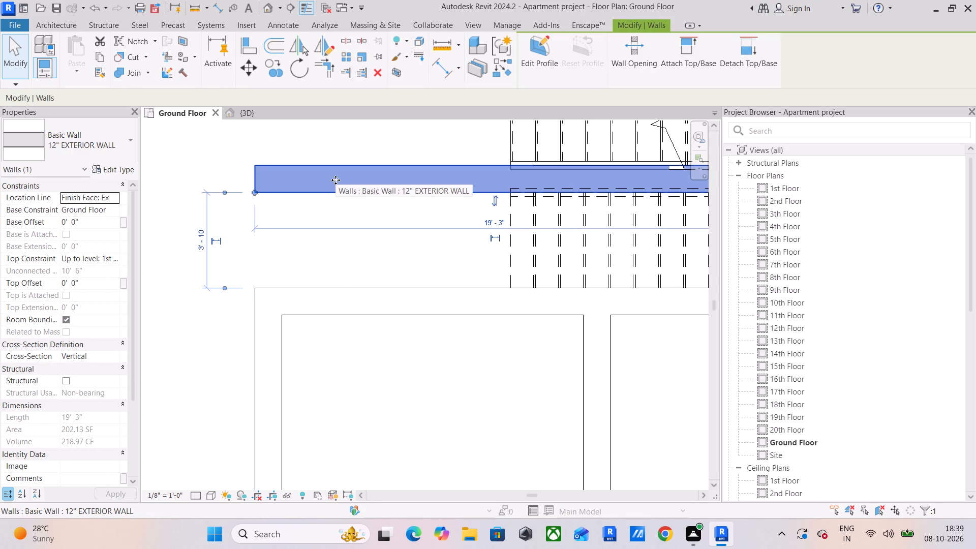
pyautogui.click(265, 284)
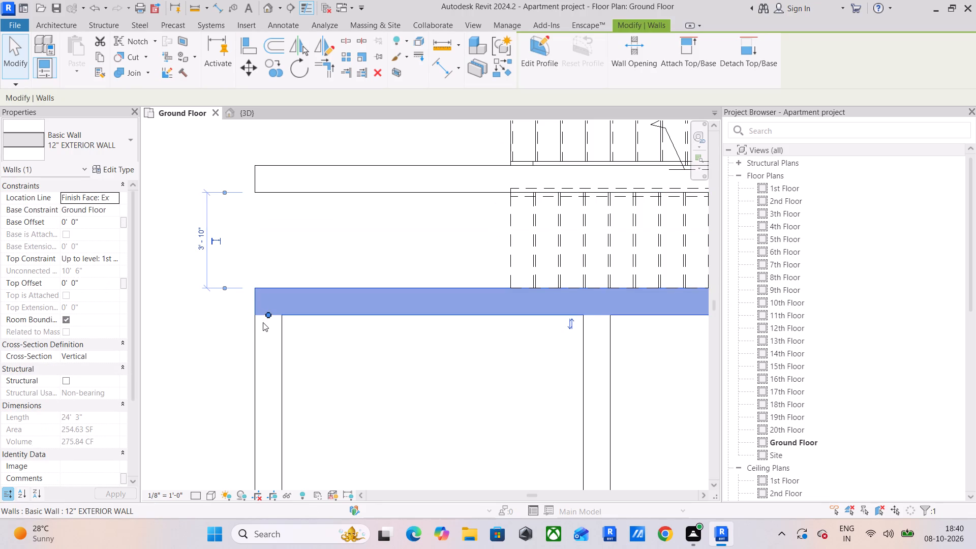
pyautogui.click(258, 325)
pyautogui.moveTo(253, 299); pyautogui.dragTo(256, 194)
pyautogui.scroll(-2, 310, 246)
pyautogui.moveTo(318, 241); pyautogui.dragTo(296, 234, button='middle')
pyautogui.click(295, 233)
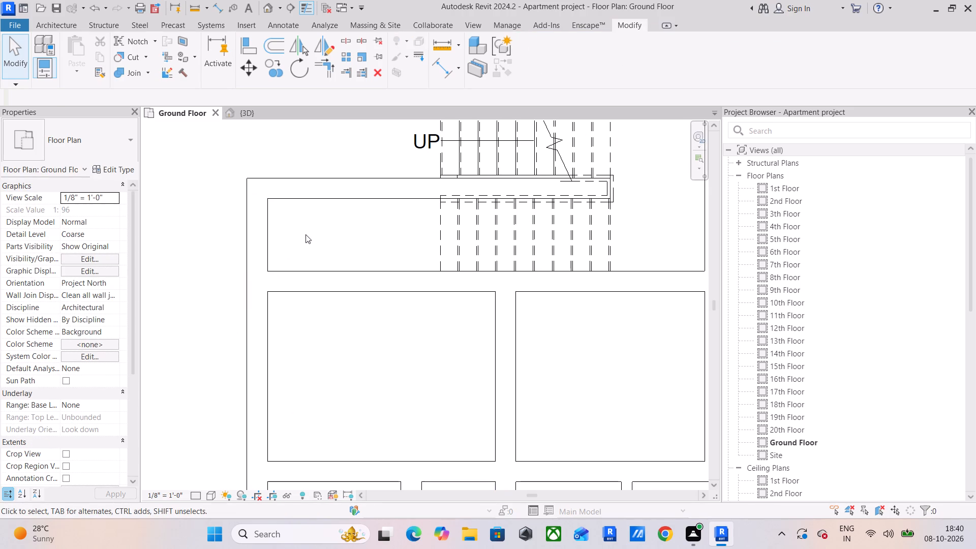
# Draw a 12" EXTERIOR WALL crosswise between the mid-flight wall and the wall below, about 3'-6" from the left outer wall's inner face.
pyautogui.click(247, 234)
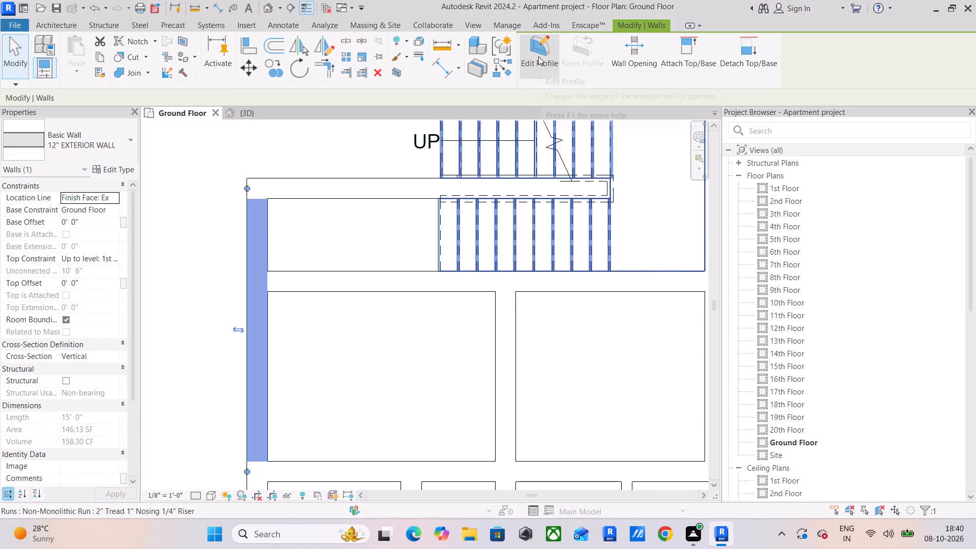
pyautogui.click(503, 59)
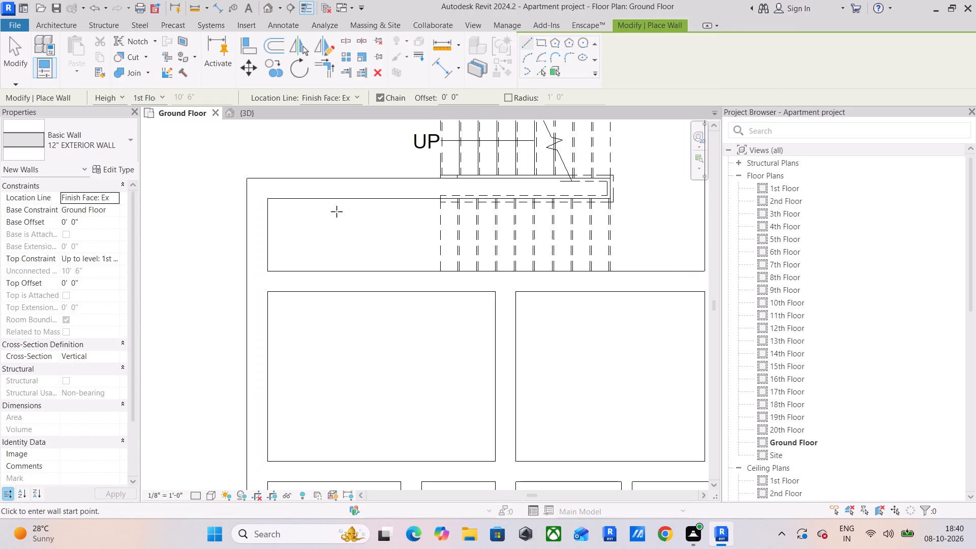
pyautogui.scroll(2, 339, 213)
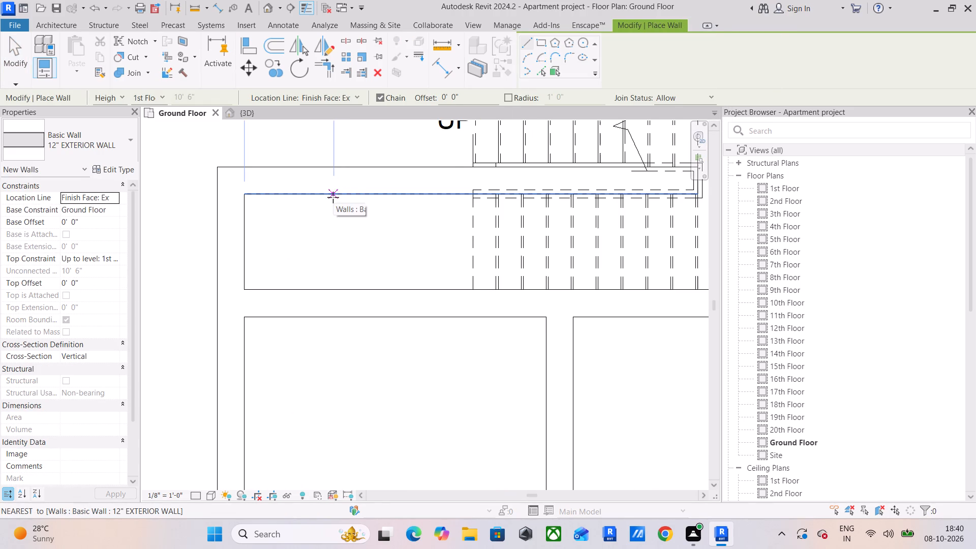
pyautogui.scroll(-2, 333, 197)
pyautogui.moveTo(333, 198); pyautogui.dragTo(336, 267, button='middle')
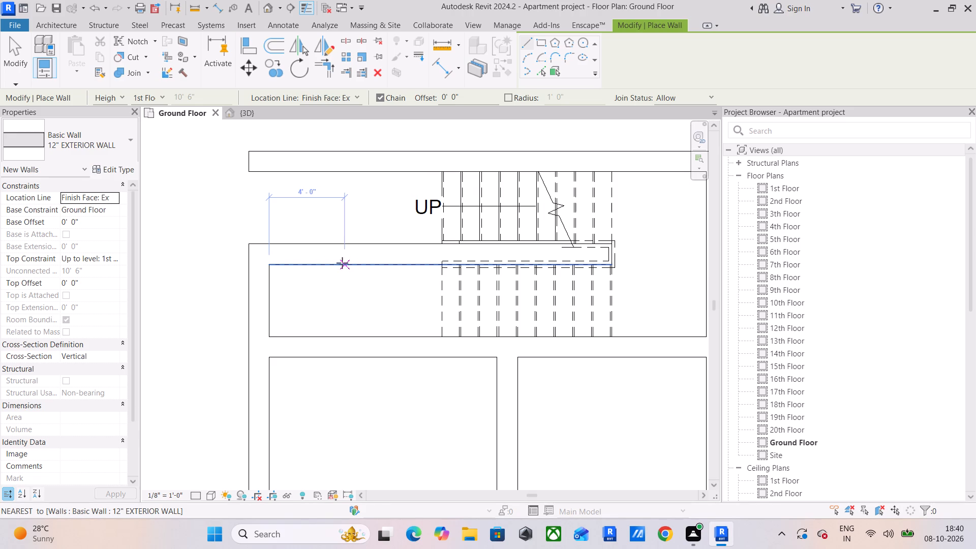
pyautogui.click(337, 263)
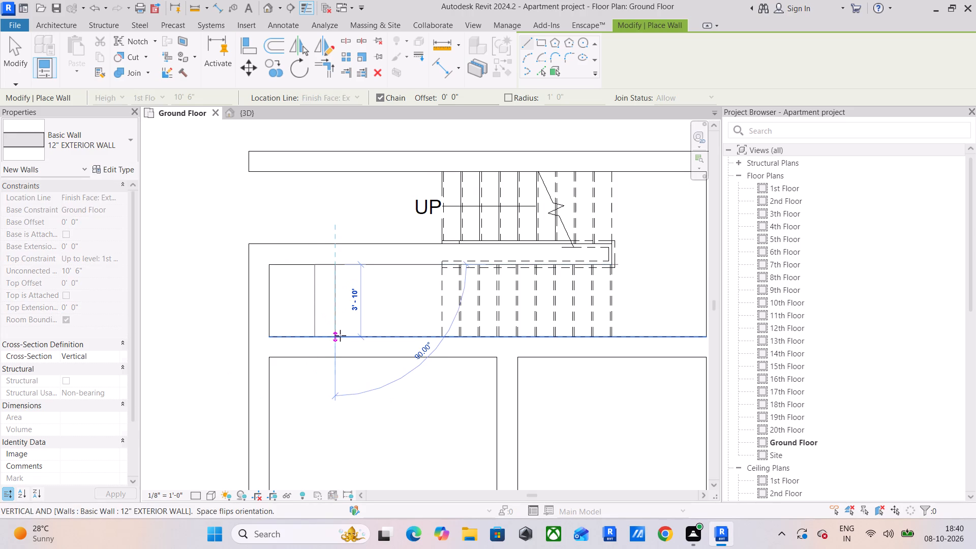
pyautogui.press('space')
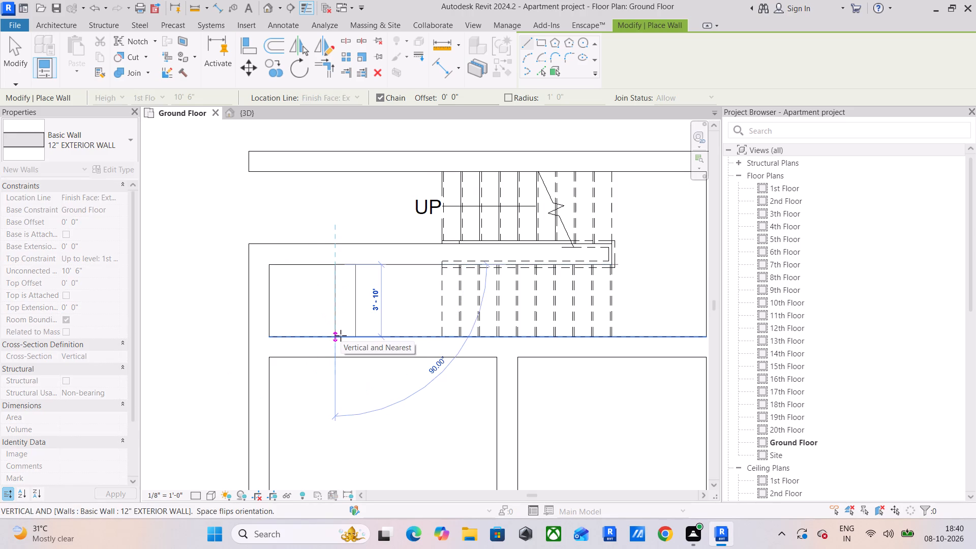
pyautogui.click(341, 335)
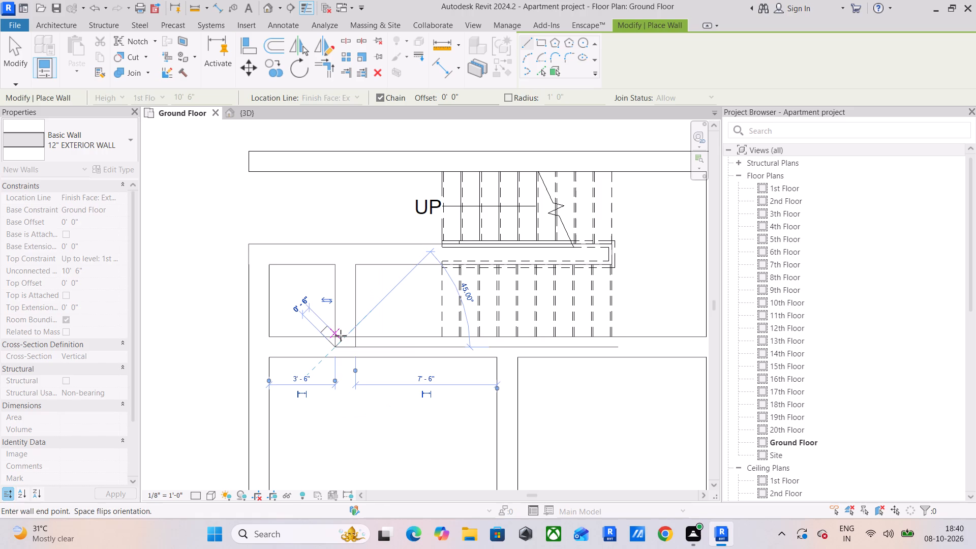
pyautogui.press('Escape')
pyautogui.press('Escape')
pyautogui.press('Escape')
# Examine the room and partition layout of the upper small block and of the lower small block around its staircase.
pyautogui.moveTo(392, 270); pyautogui.dragTo(413, 266, button='middle')
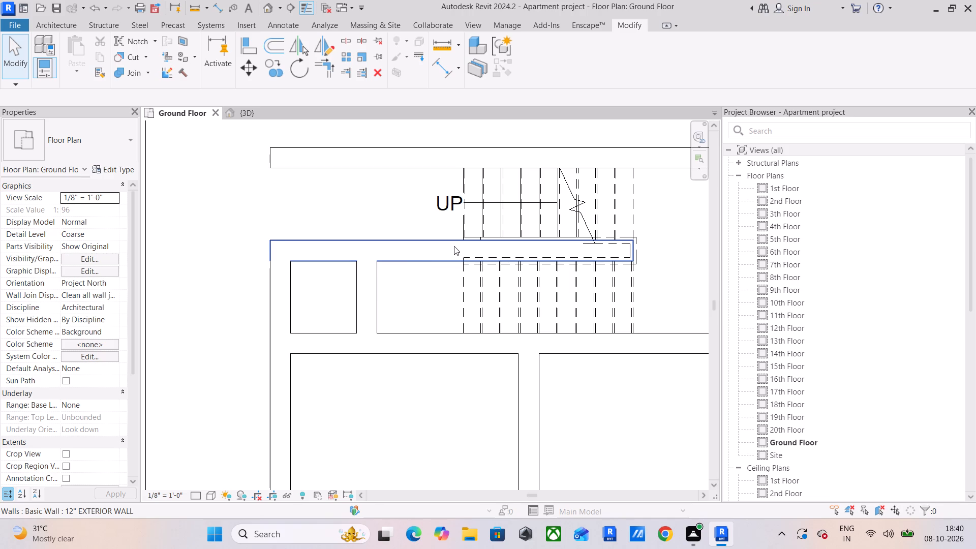
pyautogui.scroll(1, 471, 252)
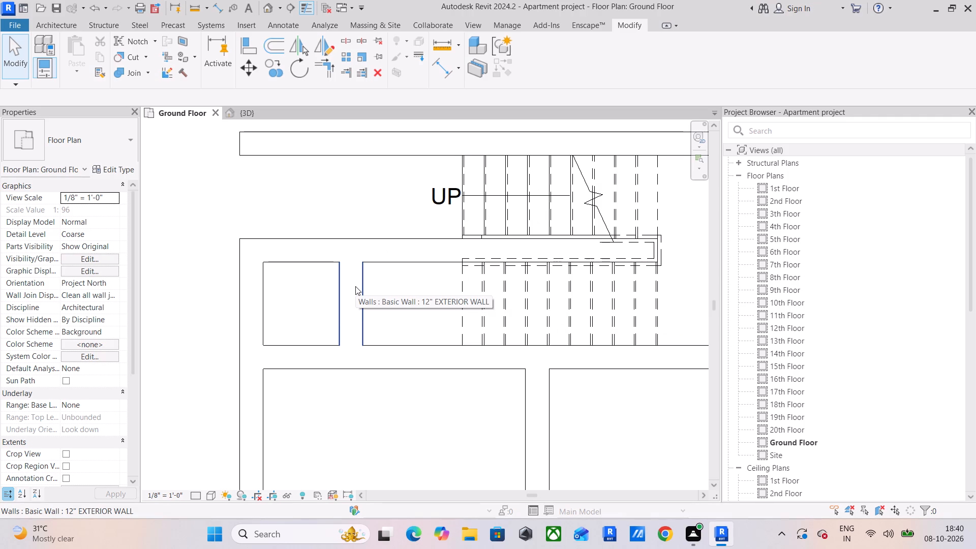
pyautogui.scroll(-2, 461, 295)
pyautogui.moveTo(515, 296); pyautogui.dragTo(462, 160, button='middle')
pyautogui.scroll(-2, 474, 246)
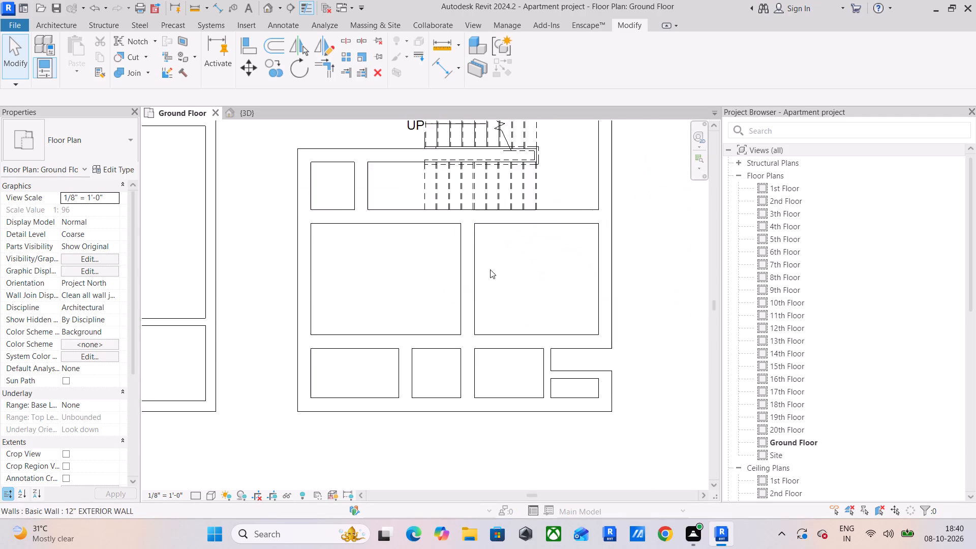
pyautogui.moveTo(490, 271); pyautogui.dragTo(475, 124, button='middle')
pyautogui.scroll(-4, 482, 181)
pyautogui.moveTo(494, 252); pyautogui.dragTo(468, 134, button='middle')
pyautogui.scroll(2, 415, 242)
pyautogui.moveTo(414, 242); pyautogui.dragTo(434, 180, button='middle')
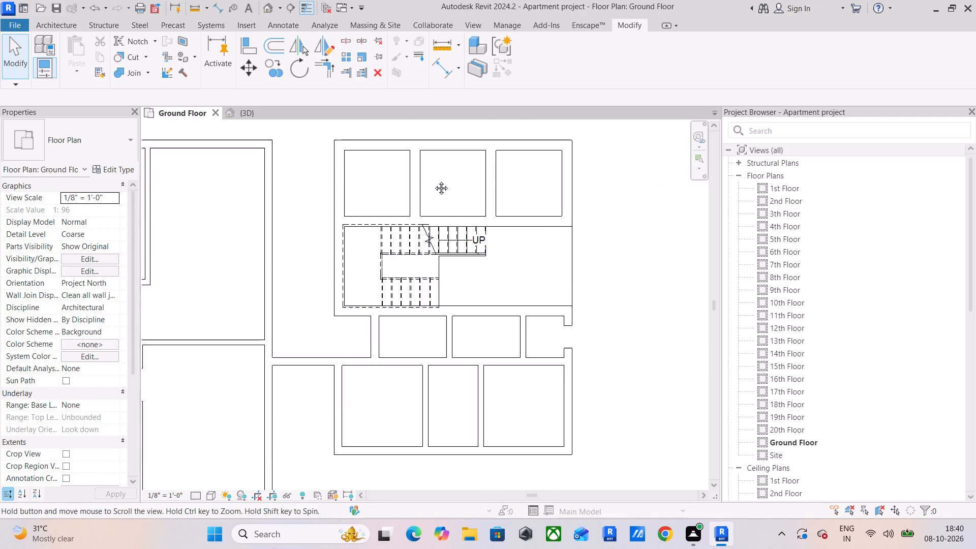
pyautogui.moveTo(434, 180); pyautogui.dragTo(440, 133, button='middle')
pyautogui.scroll(4, 416, 295)
pyautogui.moveTo(416, 294); pyautogui.dragTo(247, 190, button='middle')
pyautogui.scroll(-2, 213, 194)
pyautogui.moveTo(293, 226); pyautogui.dragTo(380, 293, button='middle')
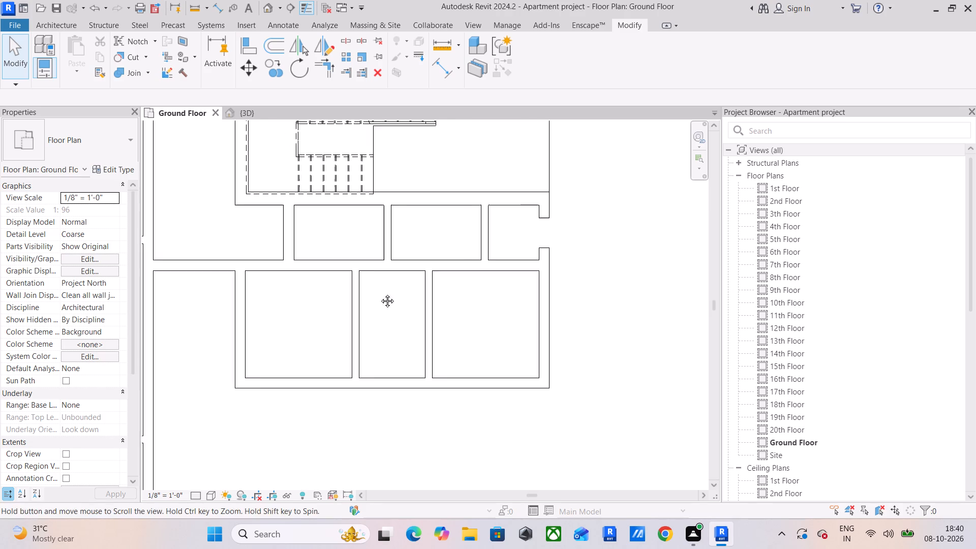
pyautogui.moveTo(380, 293); pyautogui.dragTo(389, 295, button='middle')
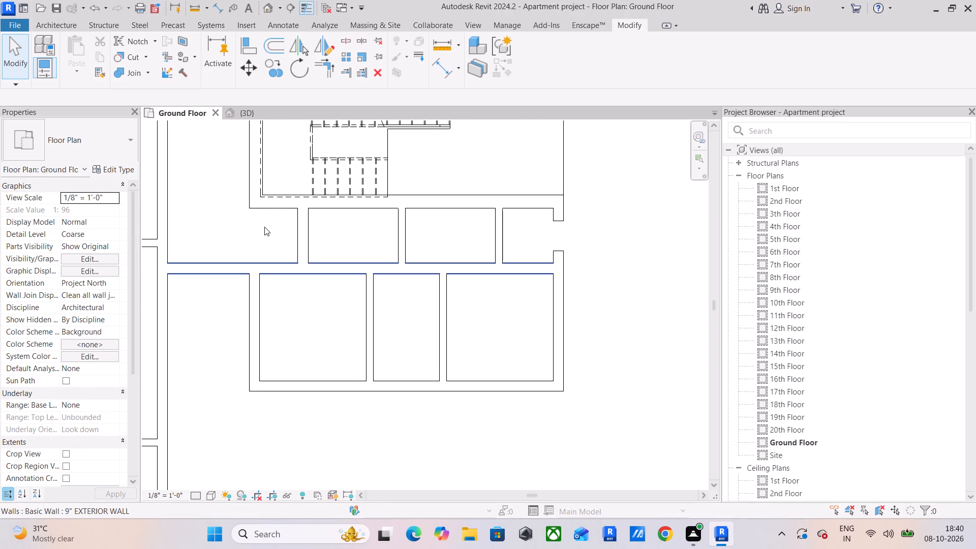
# Change the leftmost of the three short partition walls below the lower block's staircase to the 6" INTERIOR WALL type.
pyautogui.moveTo(263, 226); pyautogui.dragTo(532, 243)
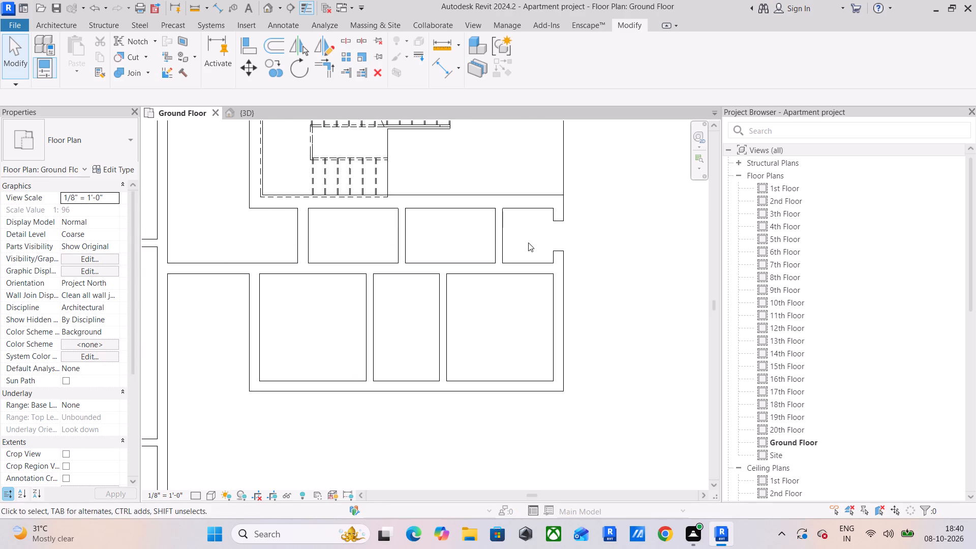
pyautogui.moveTo(522, 232); pyautogui.dragTo(198, 231)
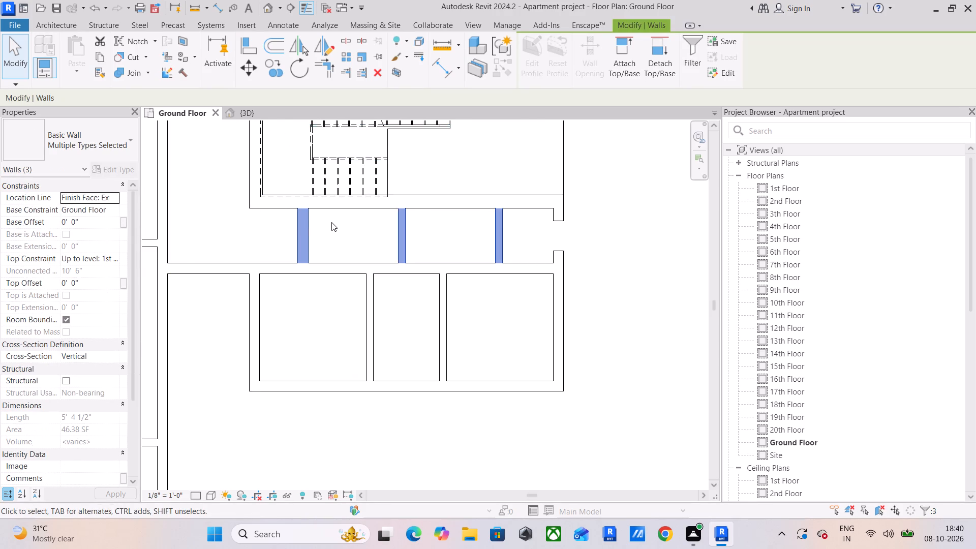
pyautogui.scroll(-3, 331, 226)
pyautogui.moveTo(332, 226); pyautogui.dragTo(281, 308, button='middle')
pyautogui.scroll(-2, 297, 236)
pyautogui.moveTo(301, 244); pyautogui.dragTo(311, 344, button='middle')
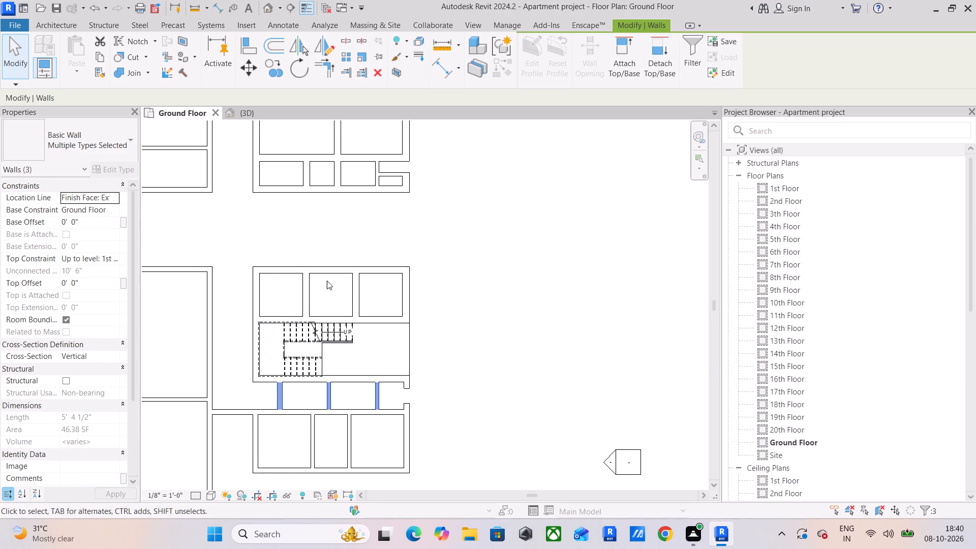
pyautogui.moveTo(302, 211); pyautogui.dragTo(307, 220, button='middle')
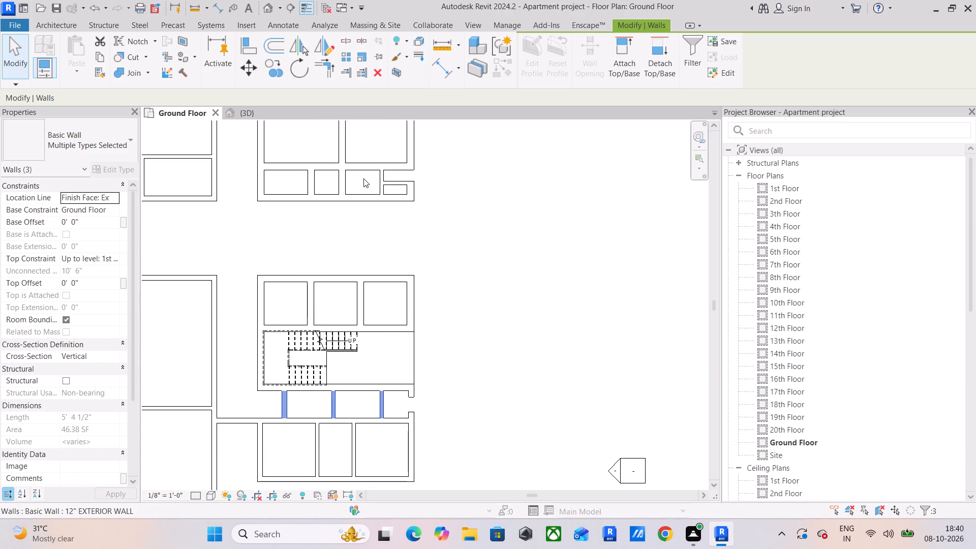
pyautogui.scroll(5, 378, 393)
pyautogui.moveTo(377, 391); pyautogui.dragTo(377, 389, button='middle')
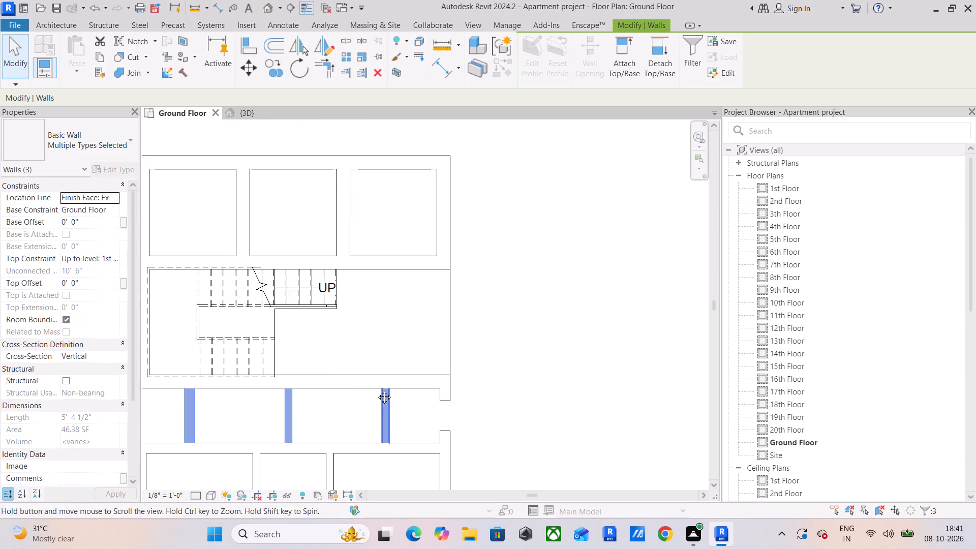
pyautogui.moveTo(377, 389); pyautogui.dragTo(377, 266, button='middle')
pyautogui.scroll(2, 294, 274)
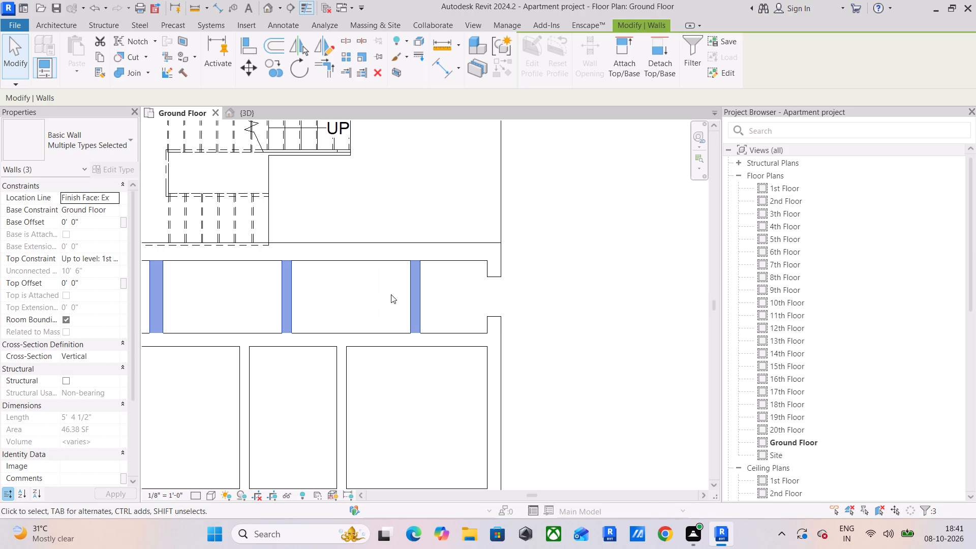
pyautogui.moveTo(289, 300); pyautogui.dragTo(474, 260, button='middle')
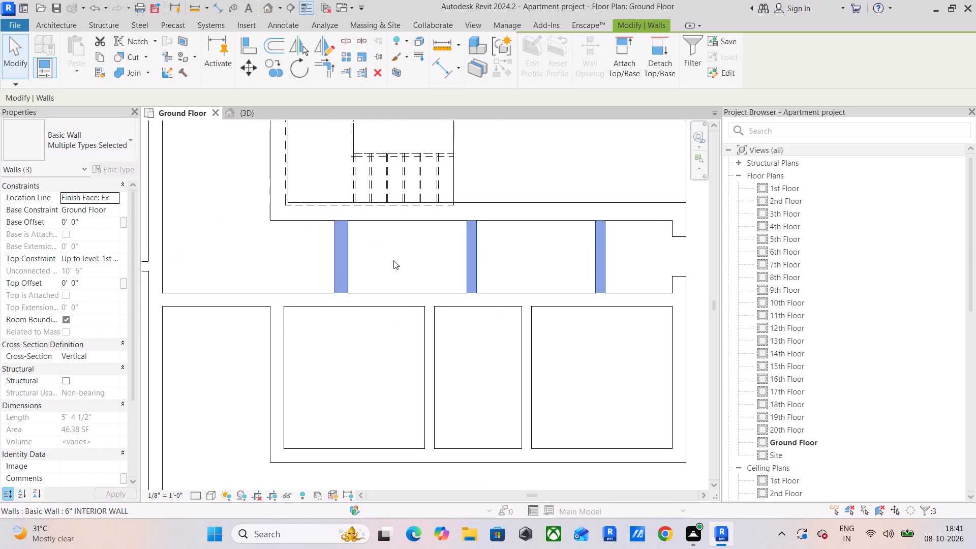
pyautogui.click(412, 255)
pyautogui.click(344, 249)
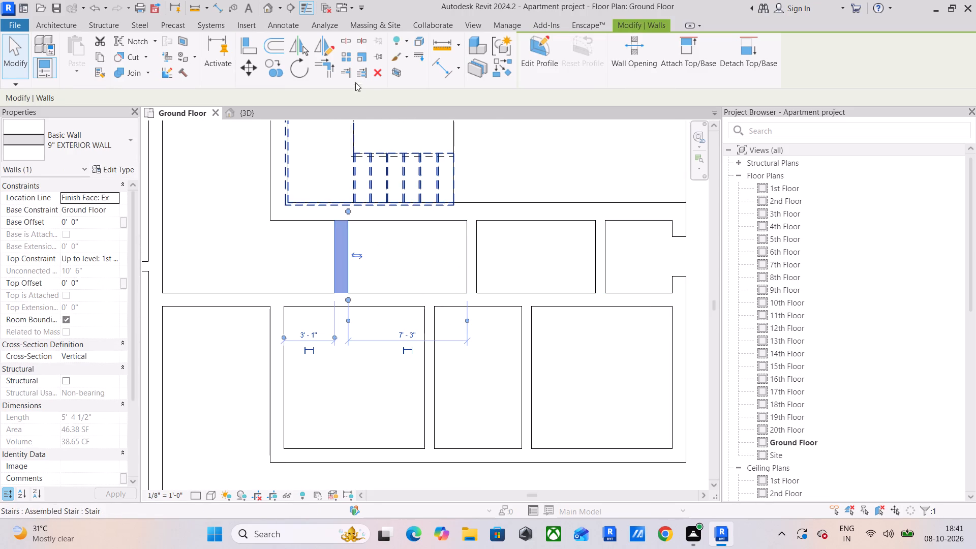
pyautogui.click(95, 146)
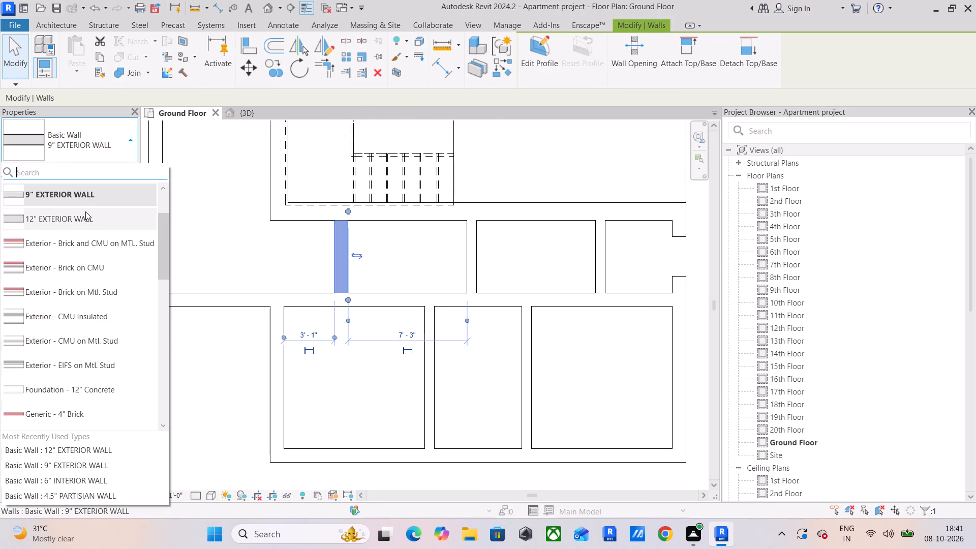
pyautogui.scroll(1, 88, 222)
pyautogui.click(85, 225)
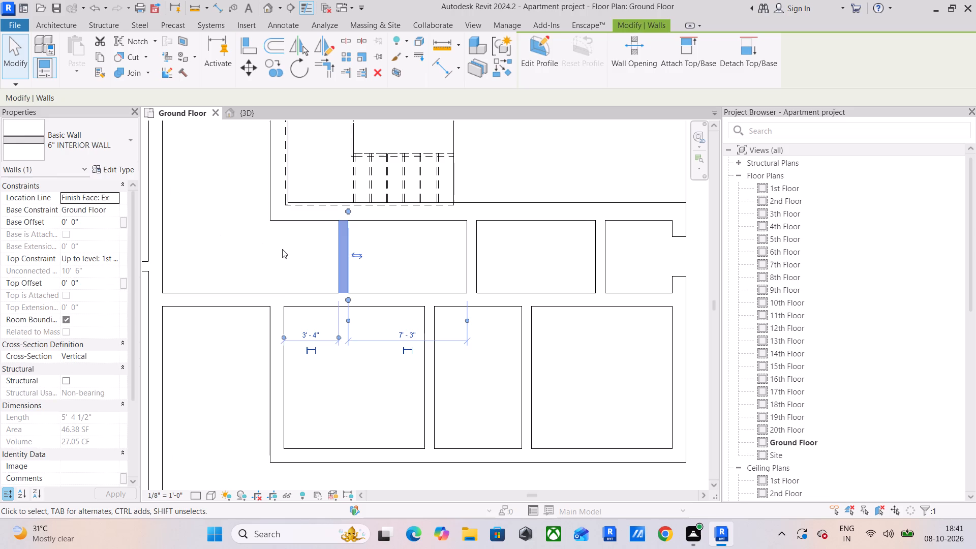
# Copy the lower block's three short partitions, with Multiple on, from its outer wall corner to the outer corner of the upper staircase's top wall.
pyautogui.click(282, 249)
pyautogui.scroll(-1, 389, 248)
pyautogui.moveTo(407, 245); pyautogui.dragTo(322, 228, button='middle')
pyautogui.moveTo(511, 233); pyautogui.dragTo(176, 239)
pyautogui.scroll(-3, 319, 191)
pyautogui.moveTo(345, 185); pyautogui.dragTo(328, 215, button='middle')
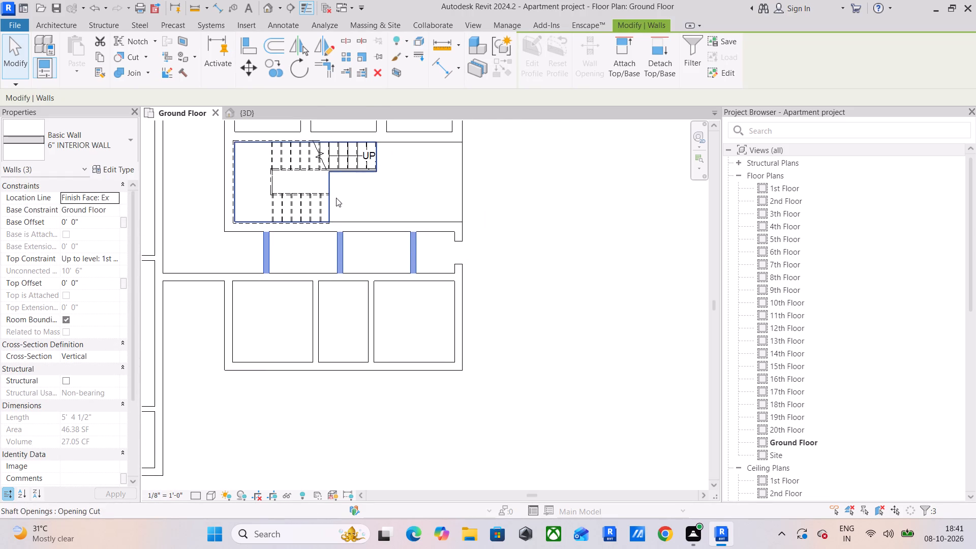
pyautogui.click(280, 68)
pyautogui.click(224, 227)
pyautogui.scroll(-5, 248, 176)
pyautogui.moveTo(248, 174); pyautogui.dragTo(252, 190, button='middle')
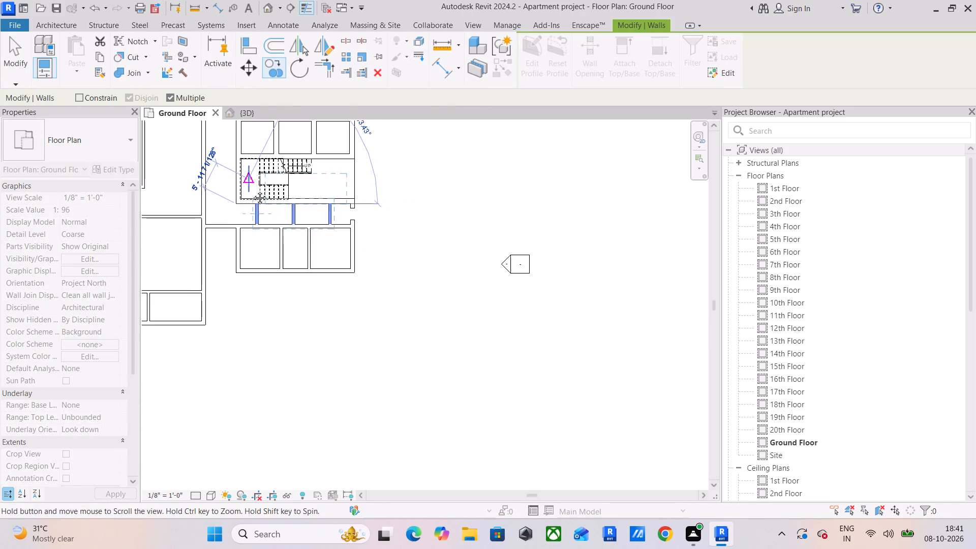
pyautogui.moveTo(252, 190); pyautogui.dragTo(274, 339, button='middle')
pyautogui.moveTo(272, 227); pyautogui.dragTo(278, 361, button='middle')
pyautogui.scroll(5, 291, 241)
pyautogui.scroll(5, 248, 228)
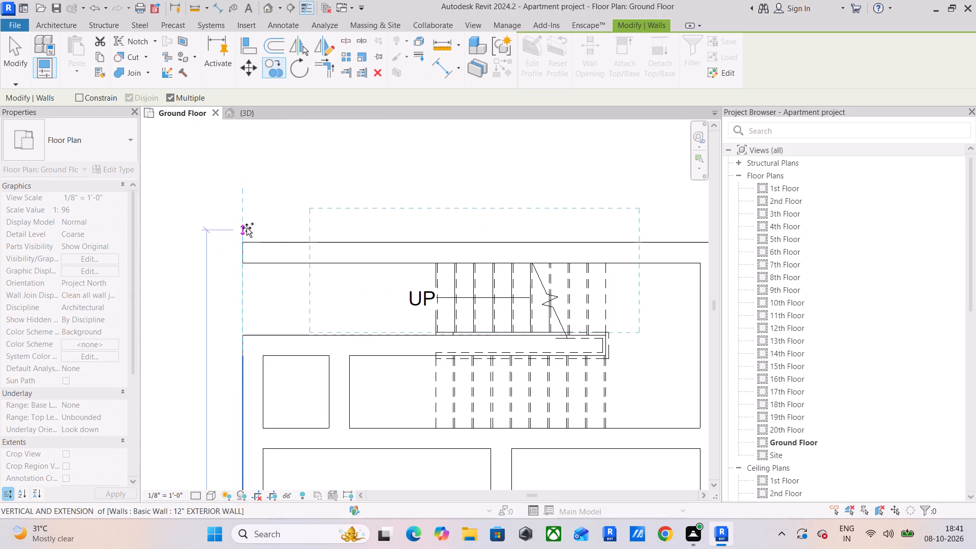
pyautogui.click(239, 238)
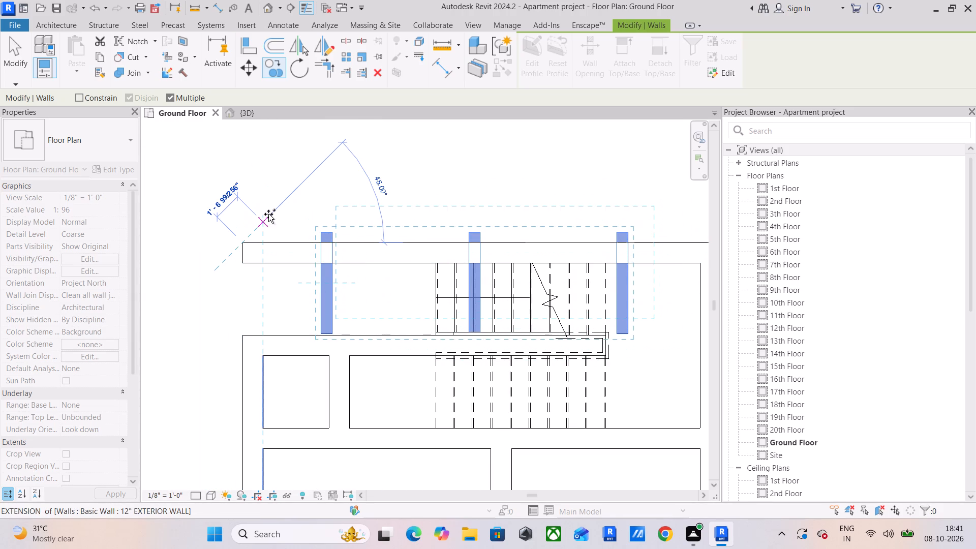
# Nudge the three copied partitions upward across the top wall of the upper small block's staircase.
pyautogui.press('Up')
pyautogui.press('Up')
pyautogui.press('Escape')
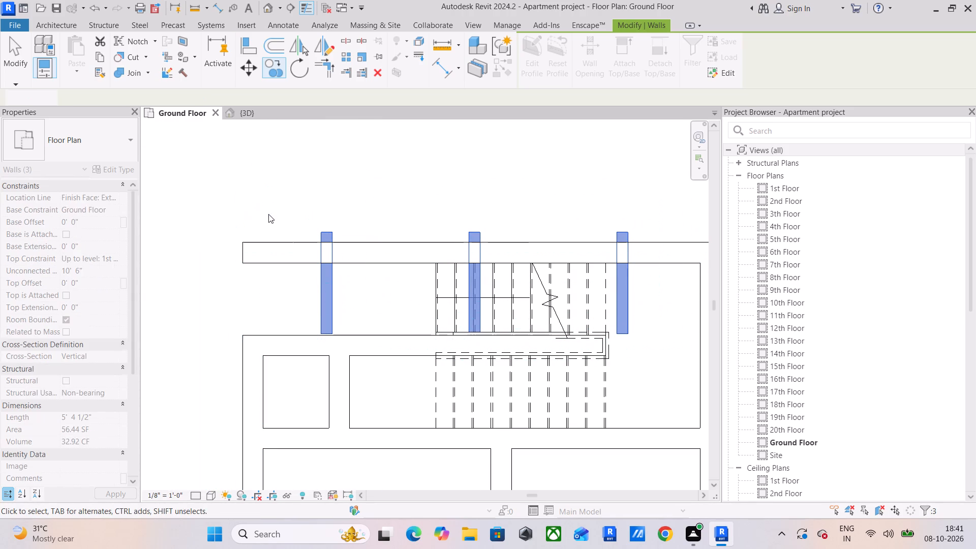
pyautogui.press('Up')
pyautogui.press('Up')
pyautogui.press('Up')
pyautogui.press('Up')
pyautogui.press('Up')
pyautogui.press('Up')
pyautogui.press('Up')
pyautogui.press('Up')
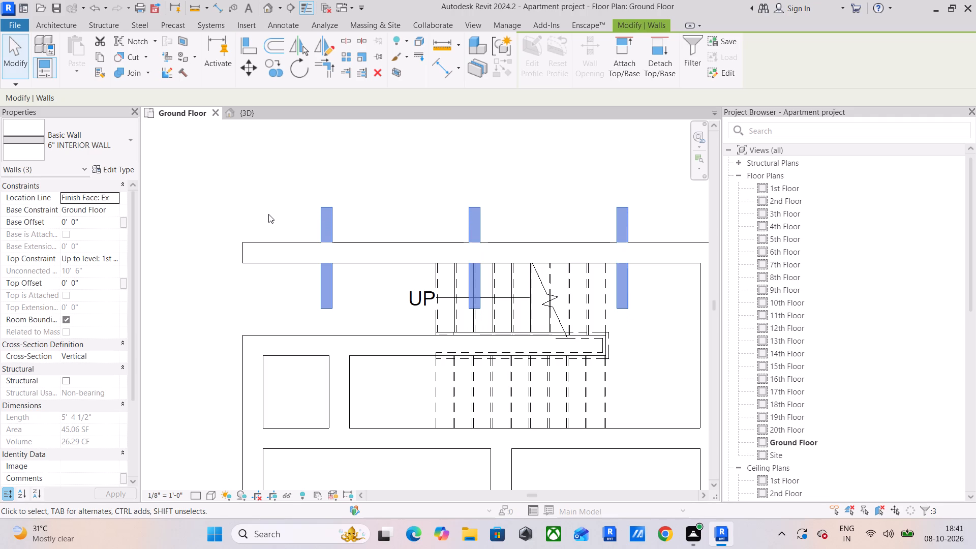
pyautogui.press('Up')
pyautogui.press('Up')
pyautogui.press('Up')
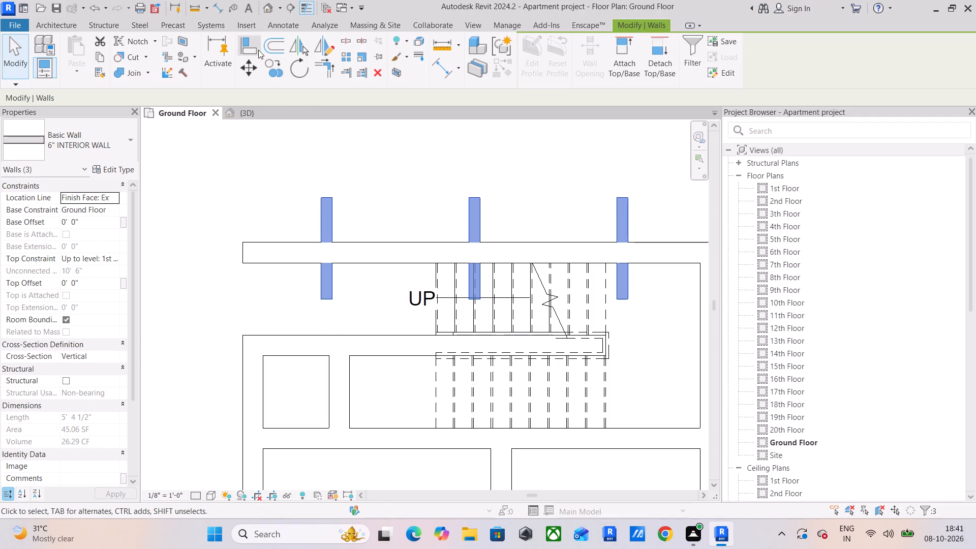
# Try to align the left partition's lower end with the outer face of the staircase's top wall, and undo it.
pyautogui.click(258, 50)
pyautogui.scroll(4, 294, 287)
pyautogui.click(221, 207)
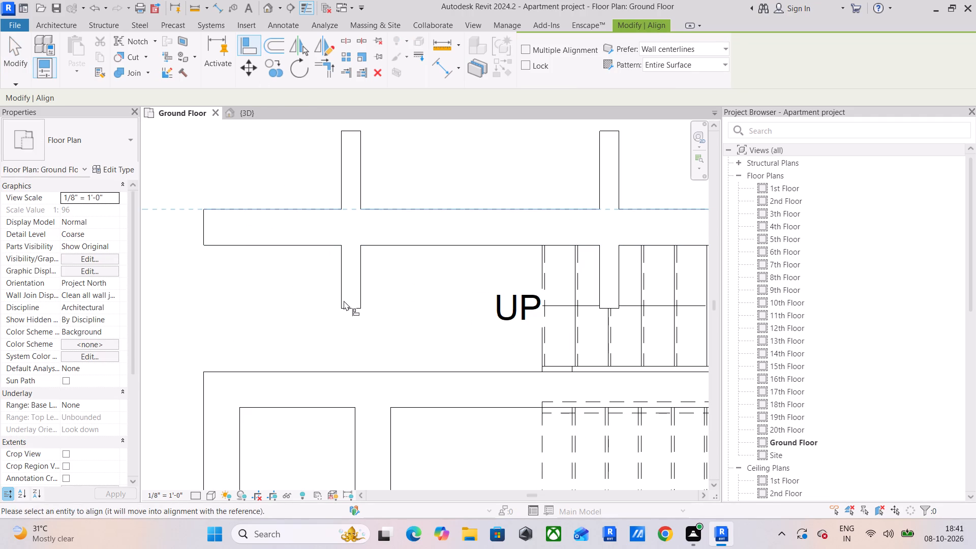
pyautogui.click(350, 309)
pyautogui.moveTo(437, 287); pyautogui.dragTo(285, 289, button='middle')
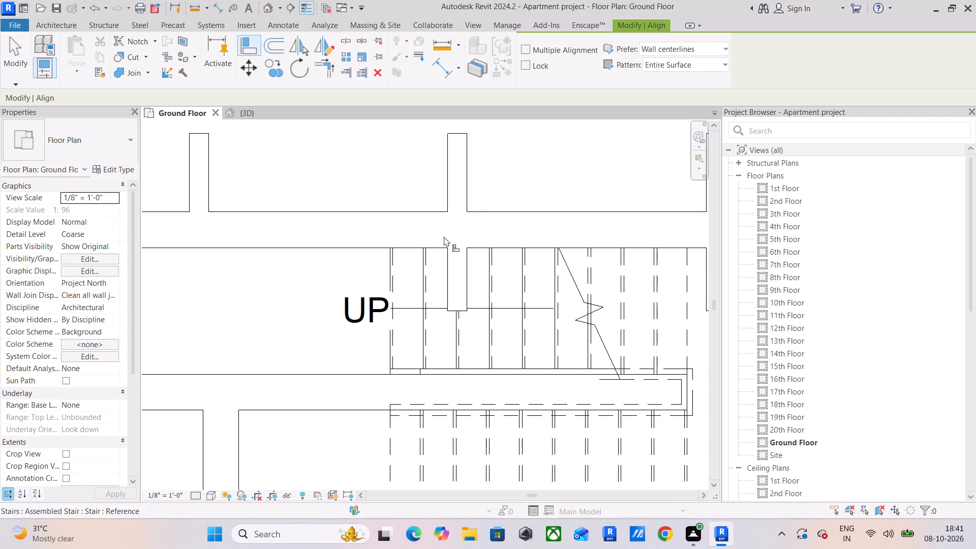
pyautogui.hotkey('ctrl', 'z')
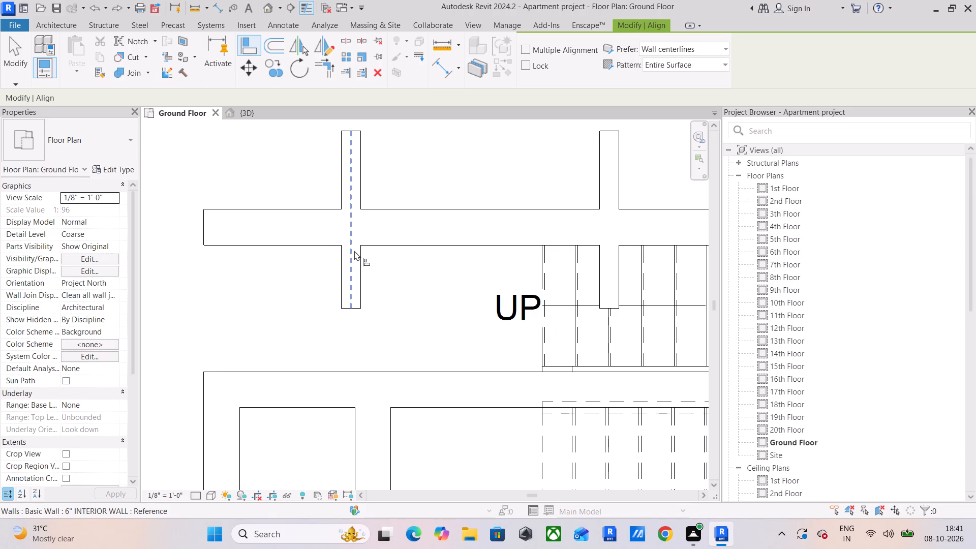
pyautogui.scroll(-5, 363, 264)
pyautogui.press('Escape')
# Move the three partitions up about 3'-0" so their lower ends meet the outer face of the upper staircase's top wall.
pyautogui.click(356, 219)
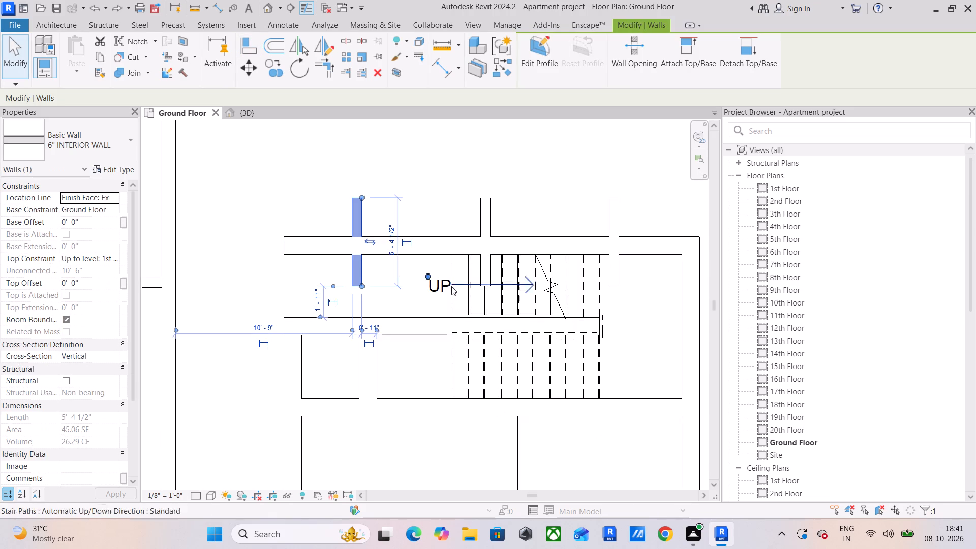
pyautogui.keyDown('ctrl'); pyautogui.click(481, 208); pyautogui.keyUp('ctrl')
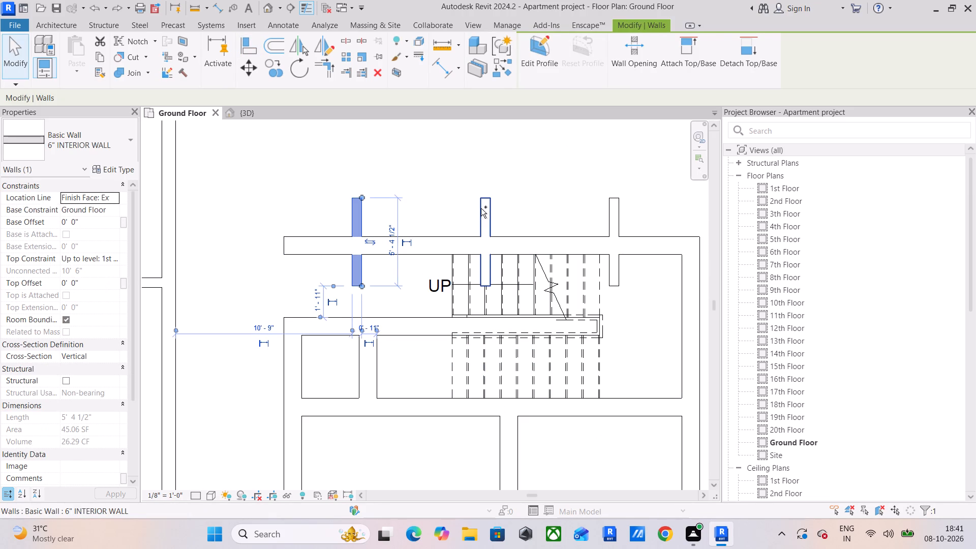
pyautogui.keyDown('ctrl'); pyautogui.click(616, 217); pyautogui.keyUp('ctrl')
pyautogui.click(257, 67)
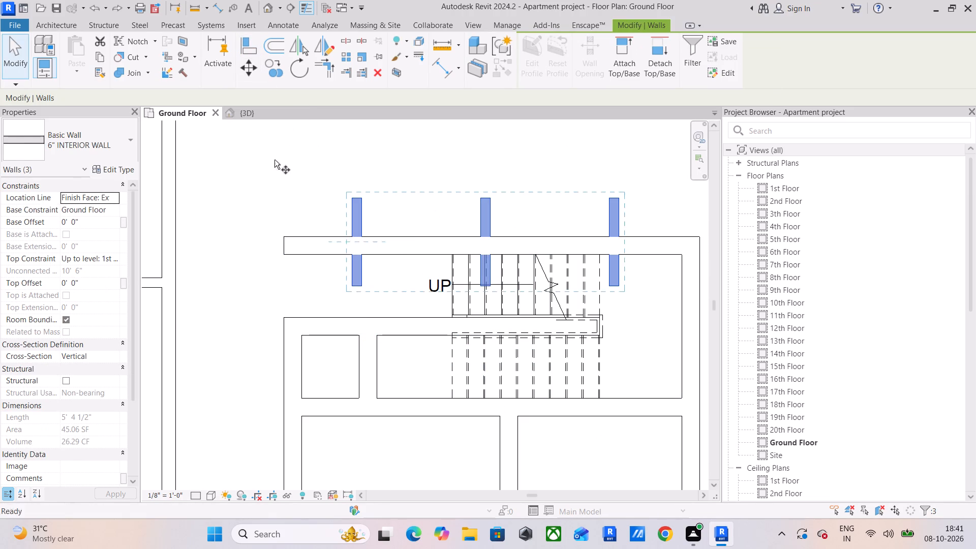
pyautogui.scroll(4, 351, 313)
pyautogui.click(352, 267)
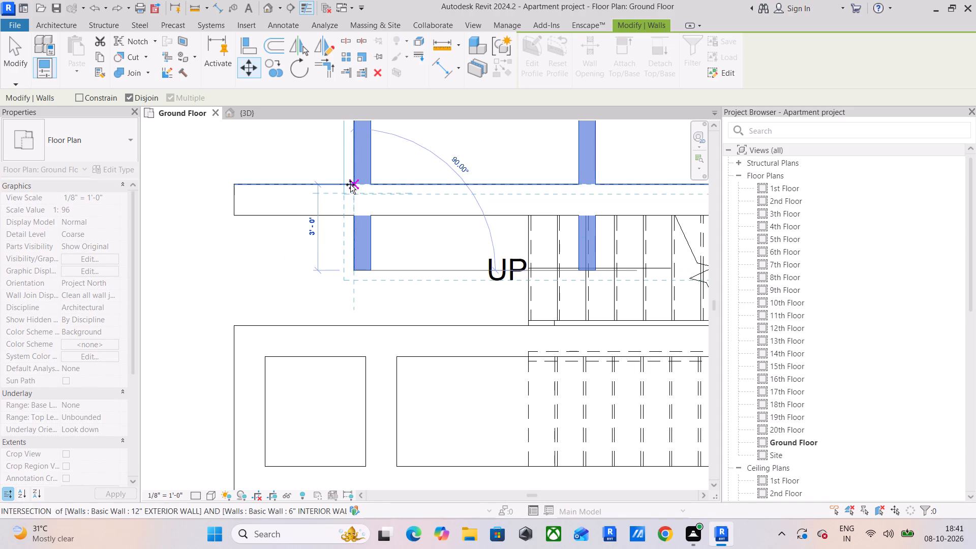
pyautogui.click(353, 185)
pyautogui.scroll(-4, 393, 259)
pyautogui.moveTo(429, 259); pyautogui.dragTo(347, 331, button='middle')
pyautogui.press('Escape')
pyautogui.press('Escape')
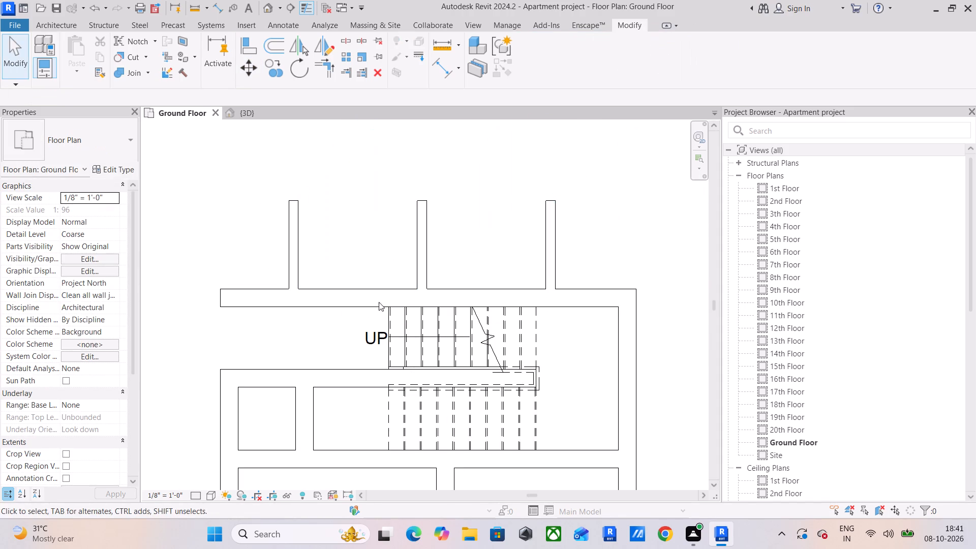
# Mirror a copy of the five walls forming the lower small block's bottom three rooms across a horizontal axis drawn just below them.
pyautogui.scroll(-2, 276, 238)
pyautogui.scroll(-3, 389, 234)
pyautogui.moveTo(389, 234); pyautogui.dragTo(375, 262, button='middle')
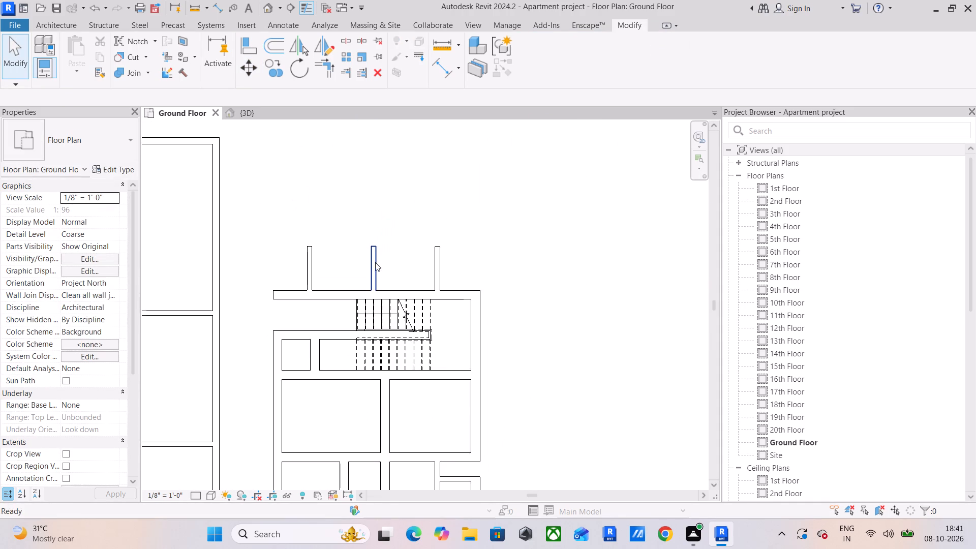
pyautogui.scroll(-2, 365, 301)
pyautogui.moveTo(364, 301); pyautogui.dragTo(359, 174, button='middle')
pyautogui.moveTo(377, 442); pyautogui.dragTo(398, 214, button='middle')
pyautogui.moveTo(394, 377); pyautogui.dragTo(404, 315, button='middle')
pyautogui.moveTo(304, 272); pyautogui.dragTo(503, 345)
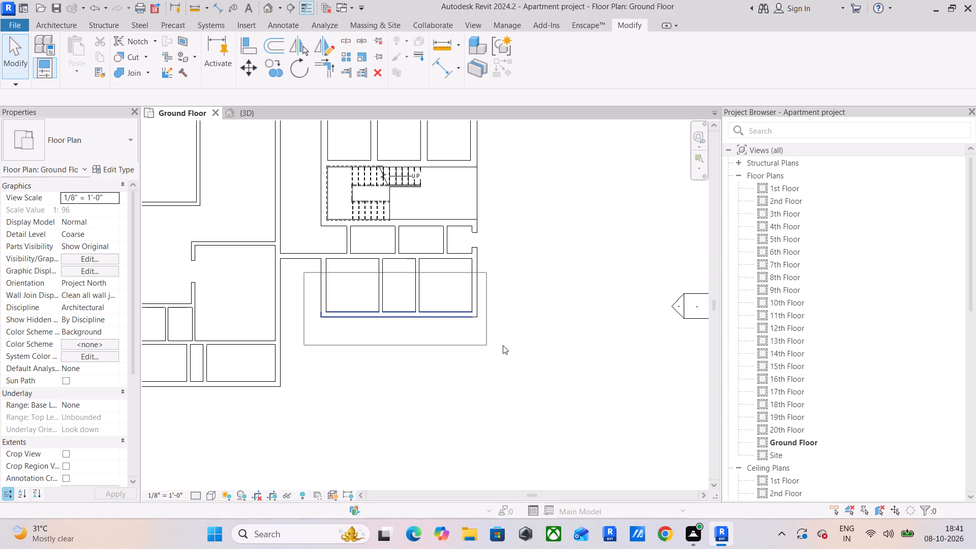
pyautogui.moveTo(503, 345); pyautogui.dragTo(524, 345)
pyautogui.moveTo(522, 294); pyautogui.dragTo(303, 382)
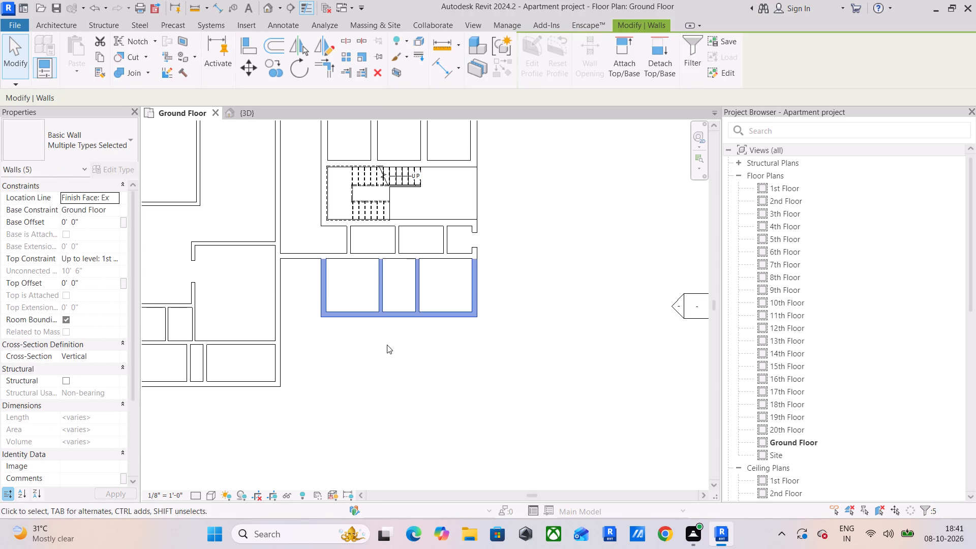
pyautogui.scroll(4, 417, 282)
pyautogui.scroll(-9, 417, 282)
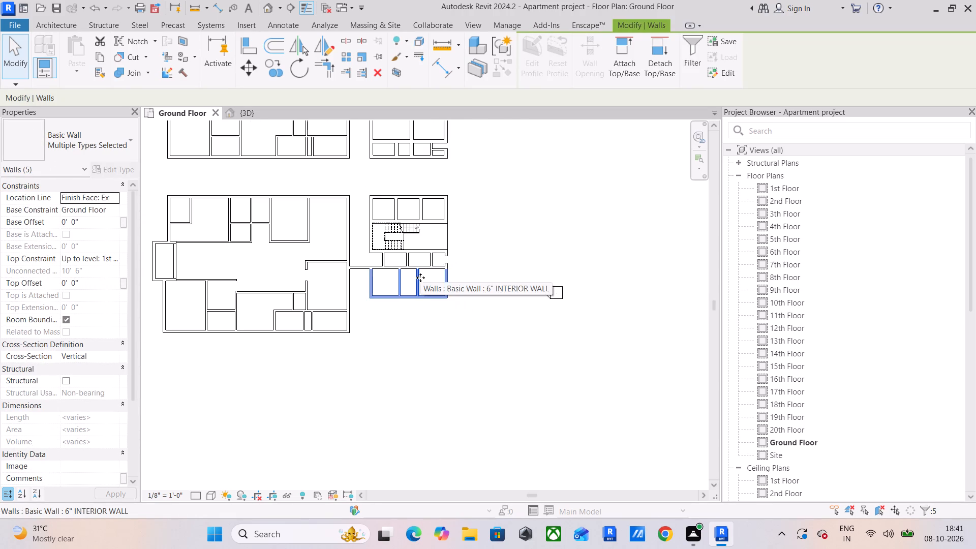
pyautogui.click(324, 49)
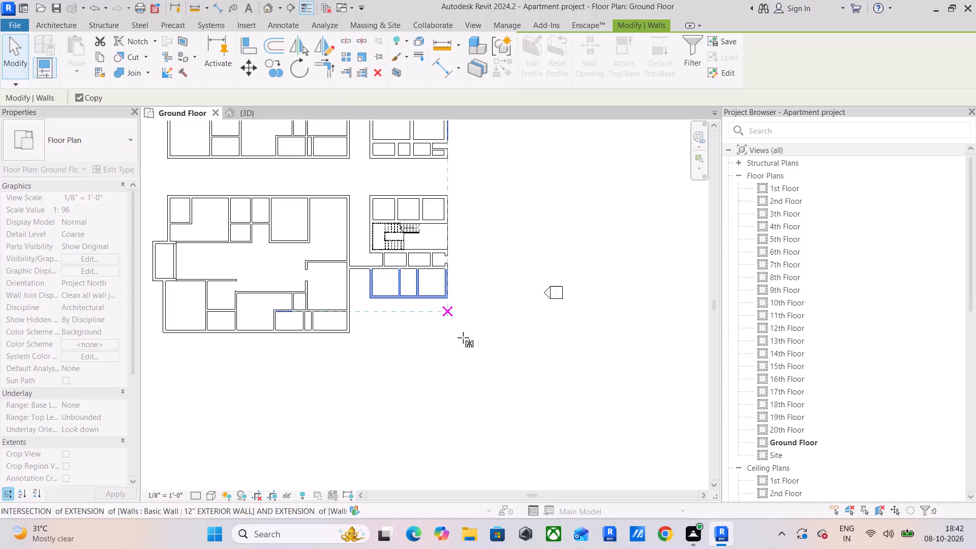
pyautogui.scroll(4, 463, 330)
pyautogui.click(442, 295)
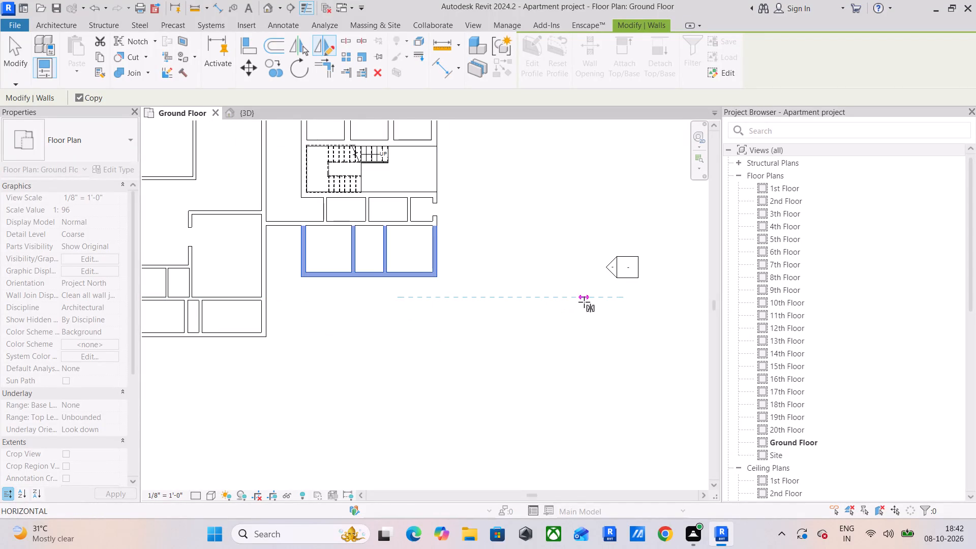
pyautogui.click(584, 302)
pyautogui.press('Escape')
pyautogui.press('Escape')
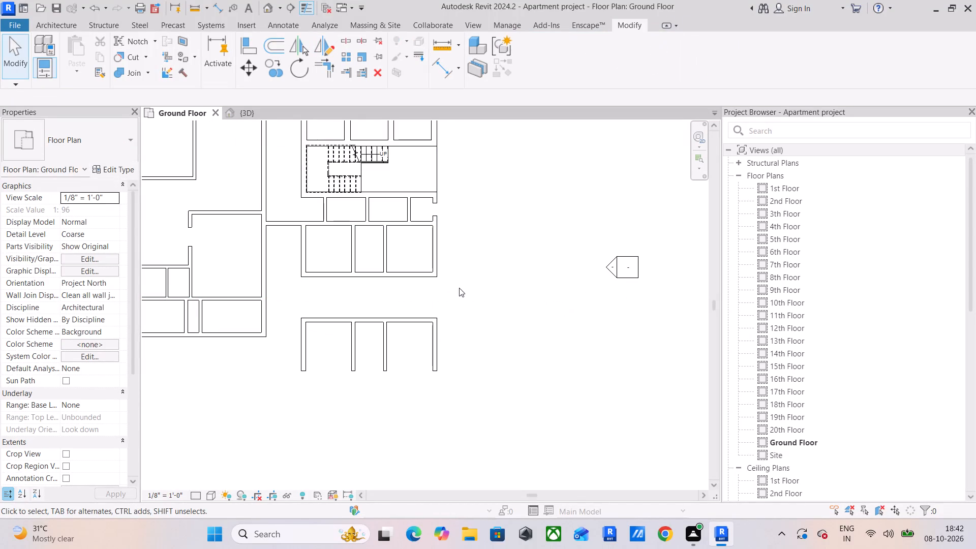
pyautogui.press('Escape')
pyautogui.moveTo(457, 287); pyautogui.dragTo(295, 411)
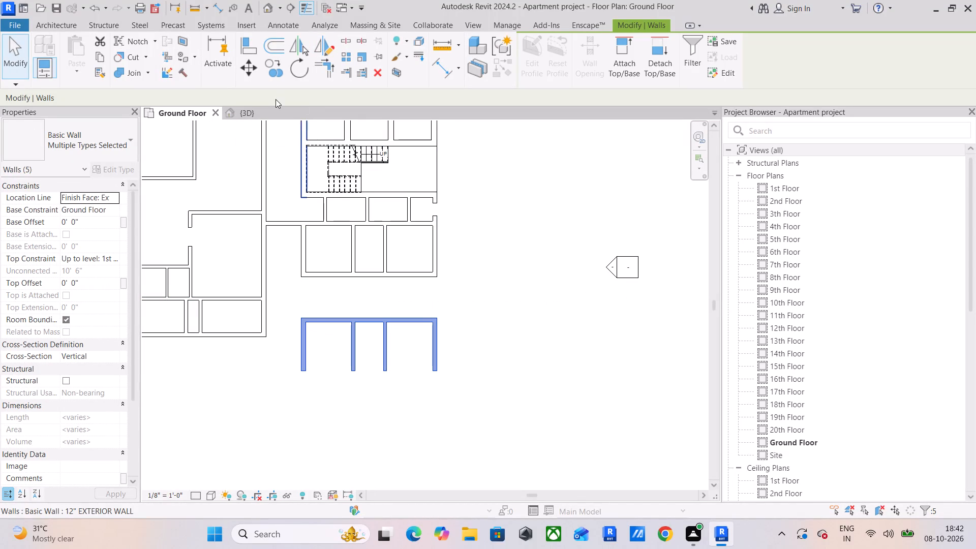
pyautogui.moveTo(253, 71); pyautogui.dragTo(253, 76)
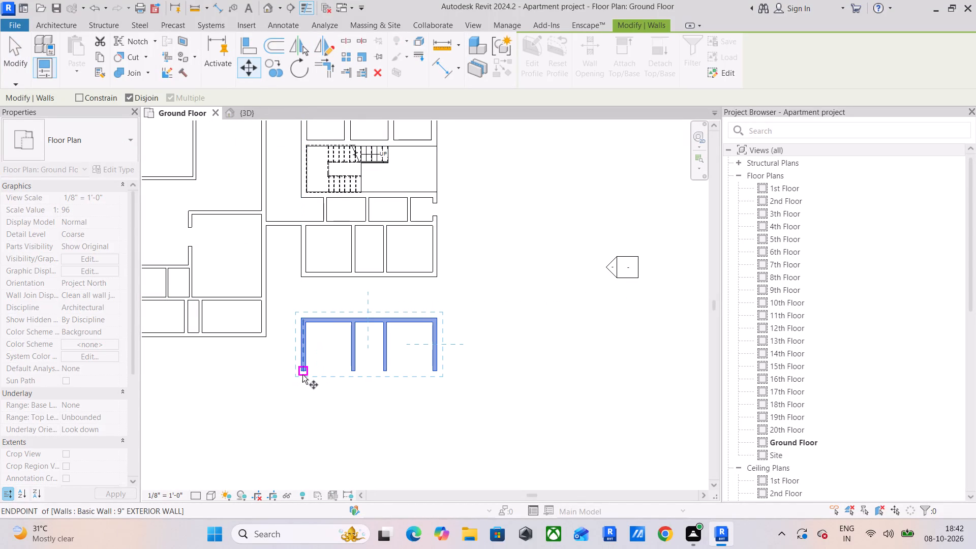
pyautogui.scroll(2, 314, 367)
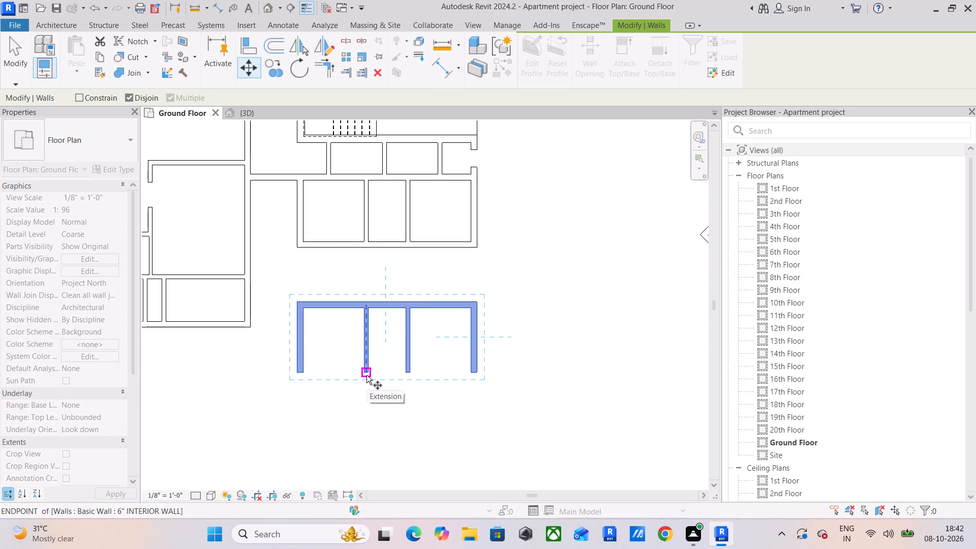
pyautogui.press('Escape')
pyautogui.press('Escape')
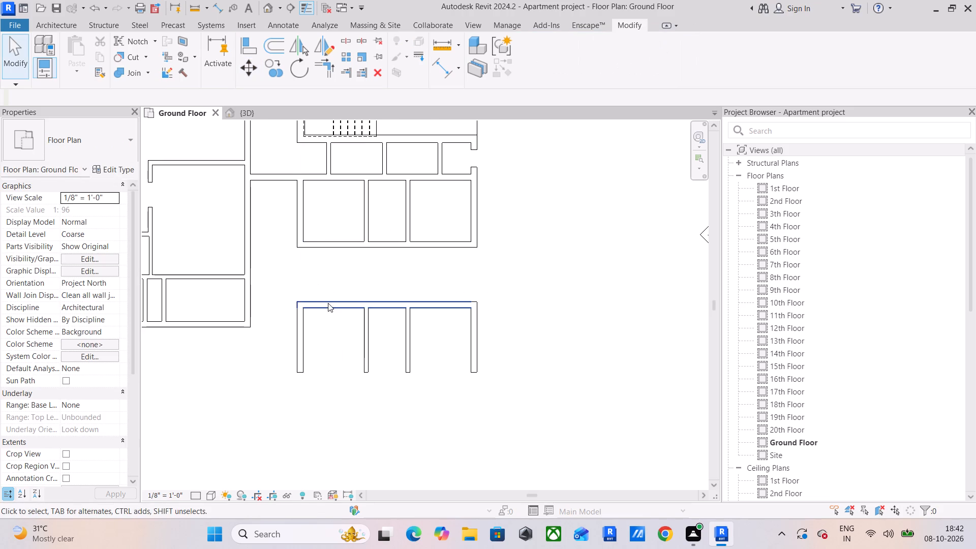
# Draw a 9" EXTERIOR WALL across the open lower side of the mirrored rooms, from outer corner to outer corner.
pyautogui.click(304, 360)
pyautogui.scroll(4, 307, 357)
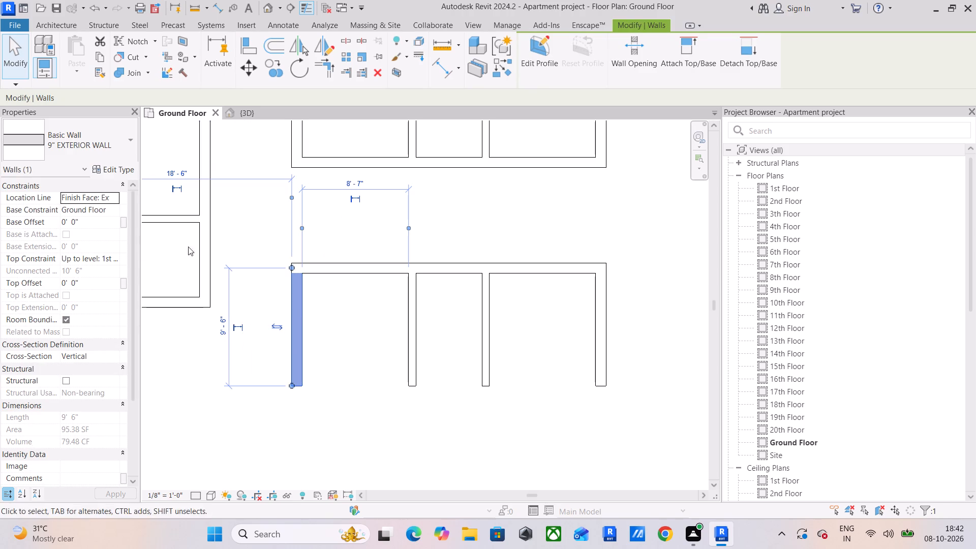
pyautogui.click(496, 74)
pyautogui.click(291, 389)
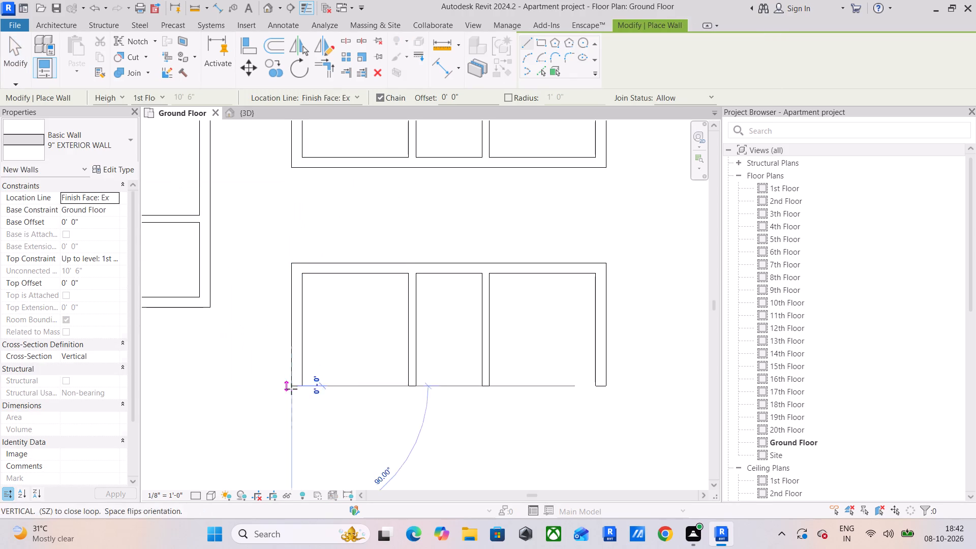
pyautogui.click(606, 389)
pyautogui.press('Escape')
pyautogui.scroll(-4, 412, 340)
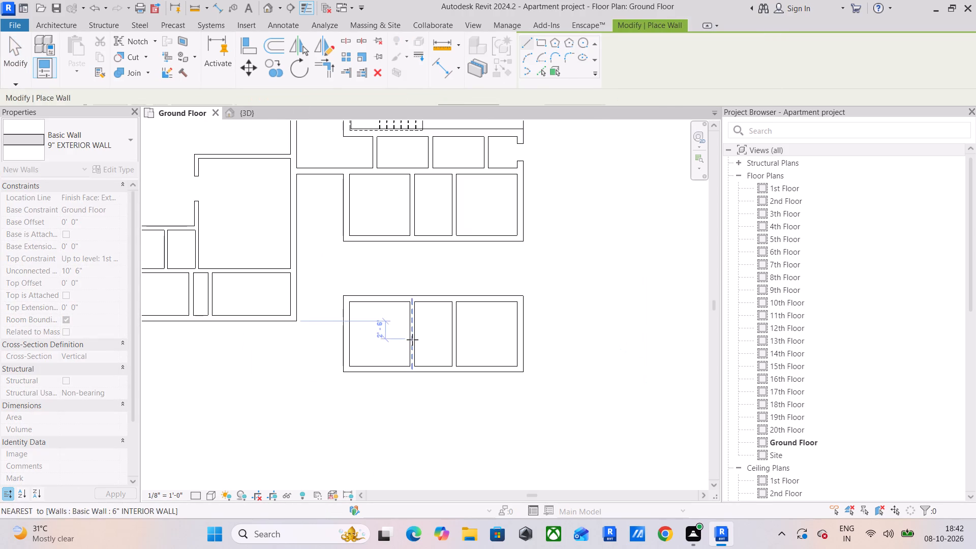
pyautogui.press('Escape')
# Move the six-wall mirrored room group vertically to just above the upper small block's three short partitions, keeping it in line with the block's outer wall.
pyautogui.moveTo(325, 279); pyautogui.dragTo(582, 434)
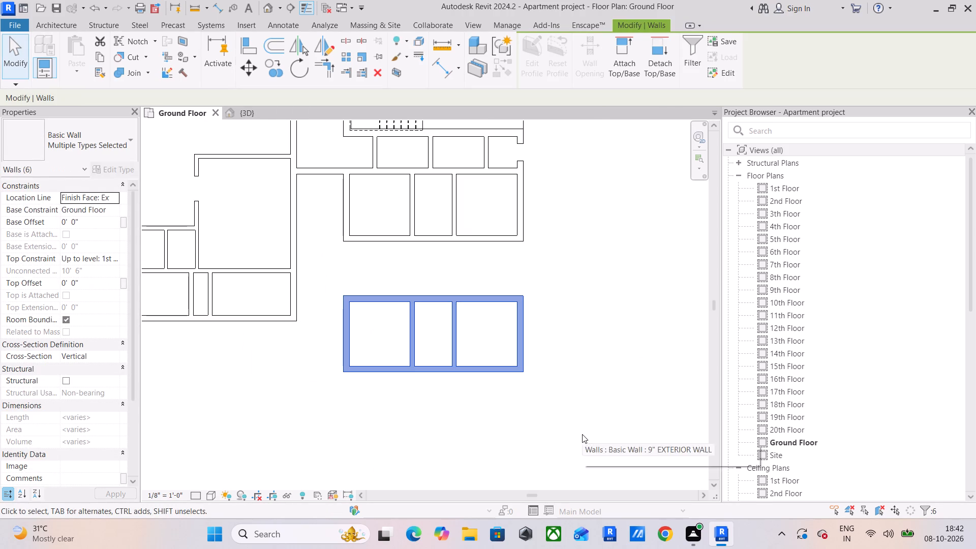
pyautogui.click(235, 63)
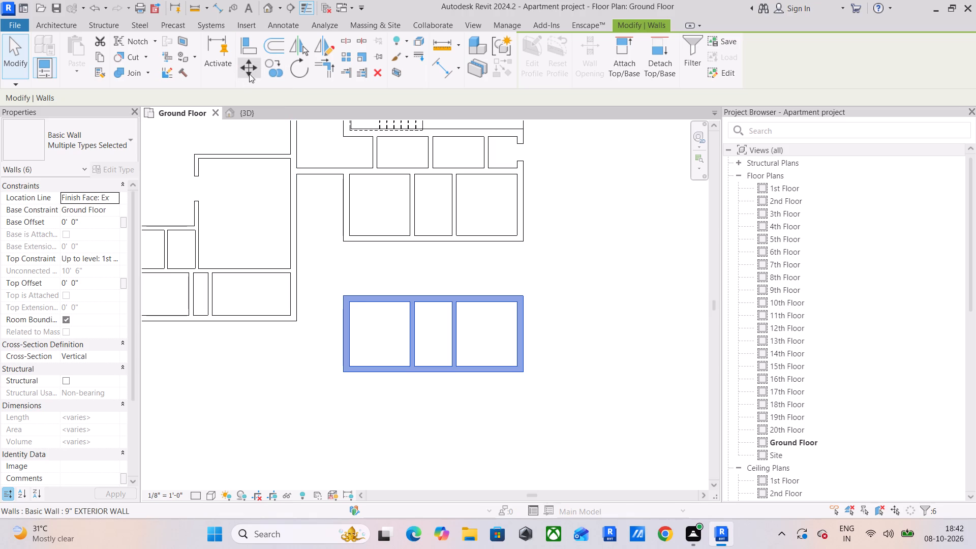
pyautogui.click(249, 74)
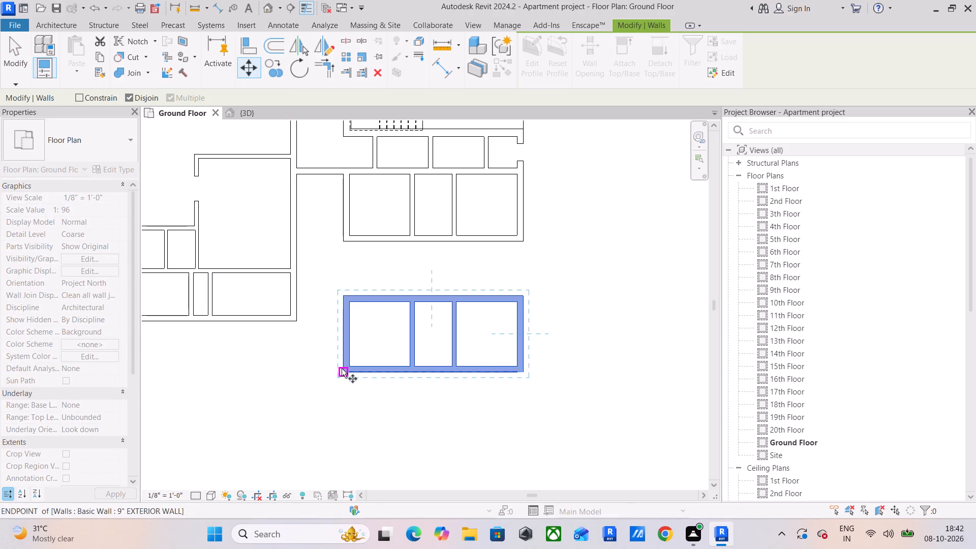
pyautogui.moveTo(342, 369); pyautogui.dragTo(345, 364)
pyautogui.scroll(-5, 351, 265)
pyautogui.moveTo(351, 265); pyautogui.dragTo(354, 451, button='middle')
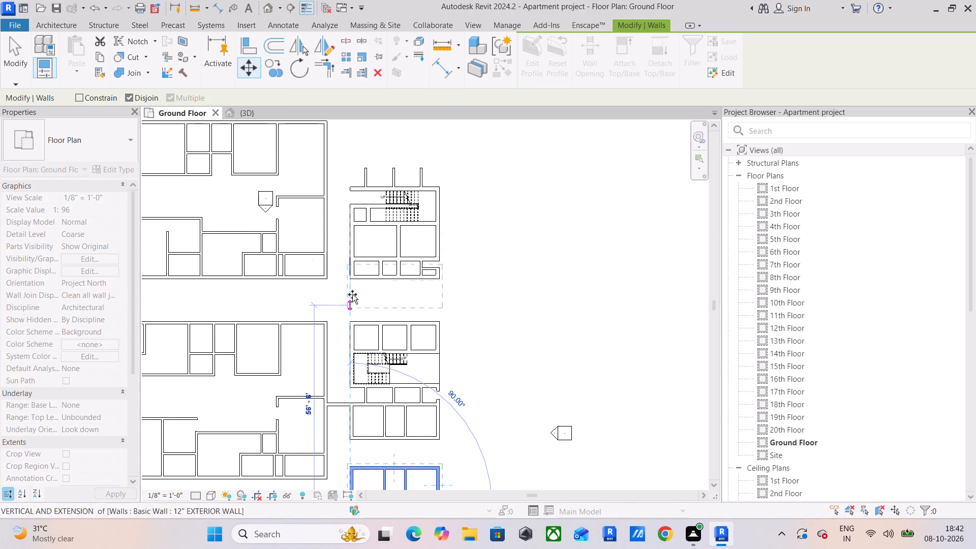
pyautogui.scroll(7, 353, 172)
pyautogui.moveTo(353, 172); pyautogui.dragTo(355, 207, button='middle')
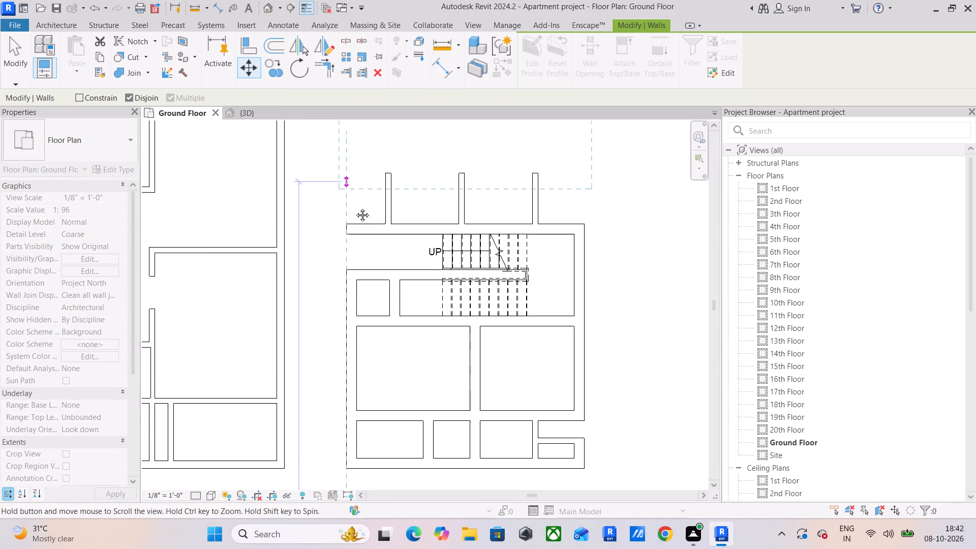
pyautogui.moveTo(355, 207); pyautogui.dragTo(340, 313, button='middle')
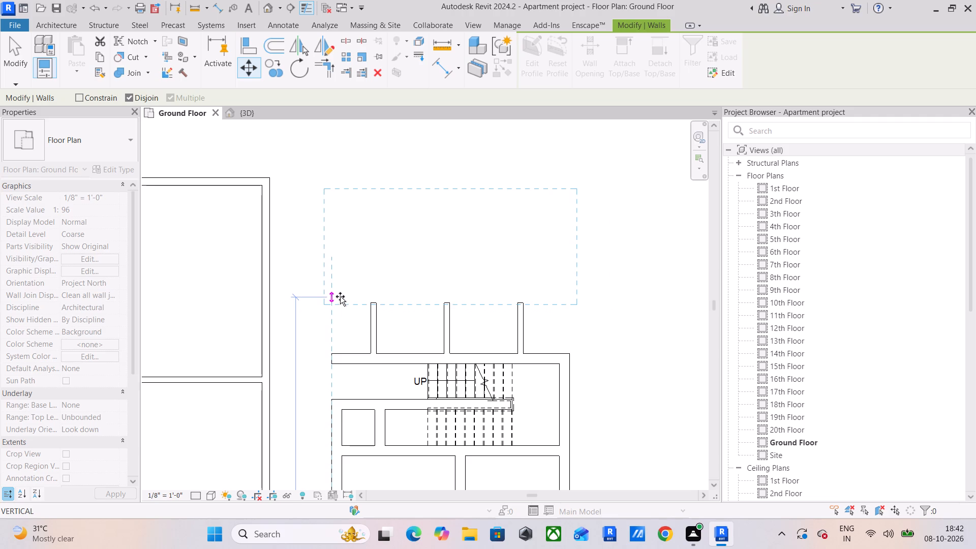
pyautogui.scroll(4, 340, 296)
pyautogui.click(340, 291)
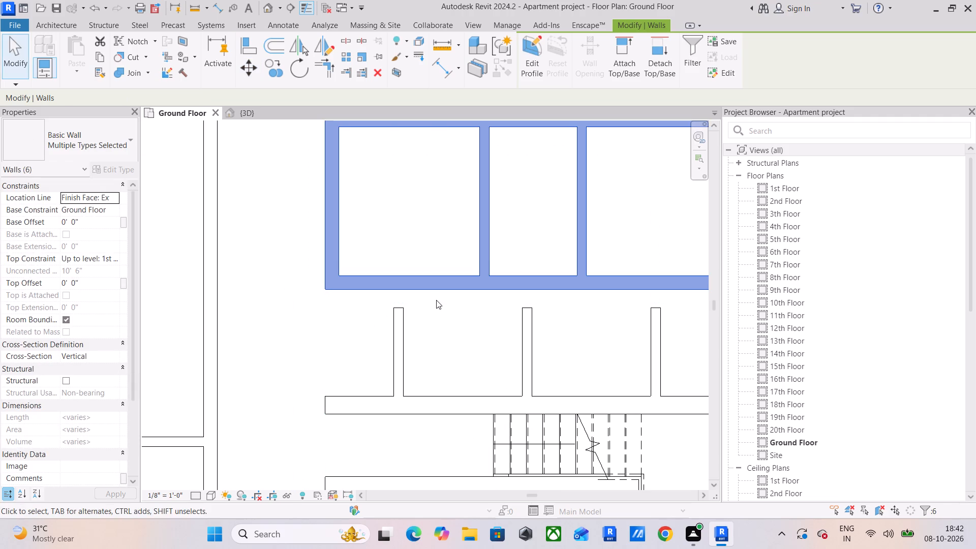
# Move the six-wall room group down so its bottom wall's outer face meets the upper ends of the three short partitions.
pyautogui.click(248, 64)
pyautogui.scroll(4, 392, 281)
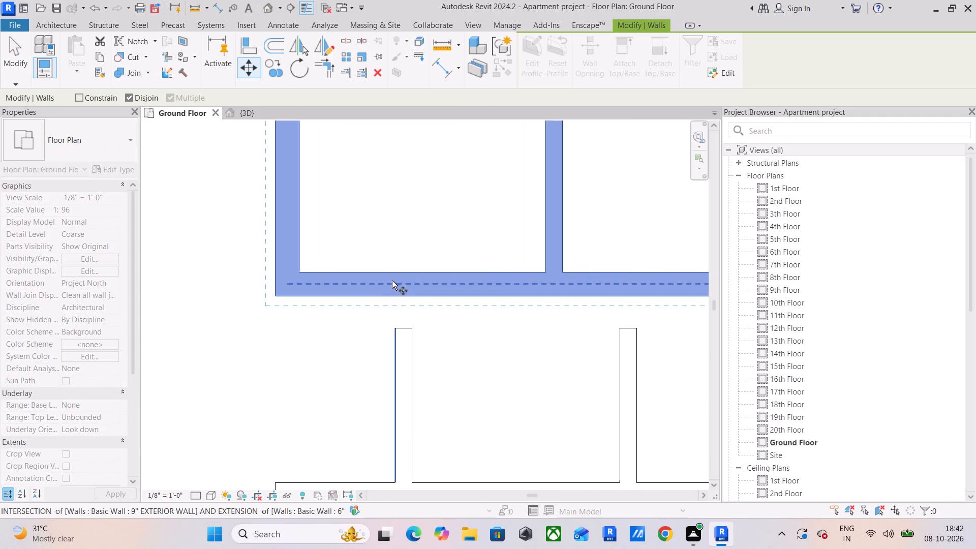
pyautogui.click(393, 293)
pyautogui.click(394, 326)
pyautogui.press('Escape')
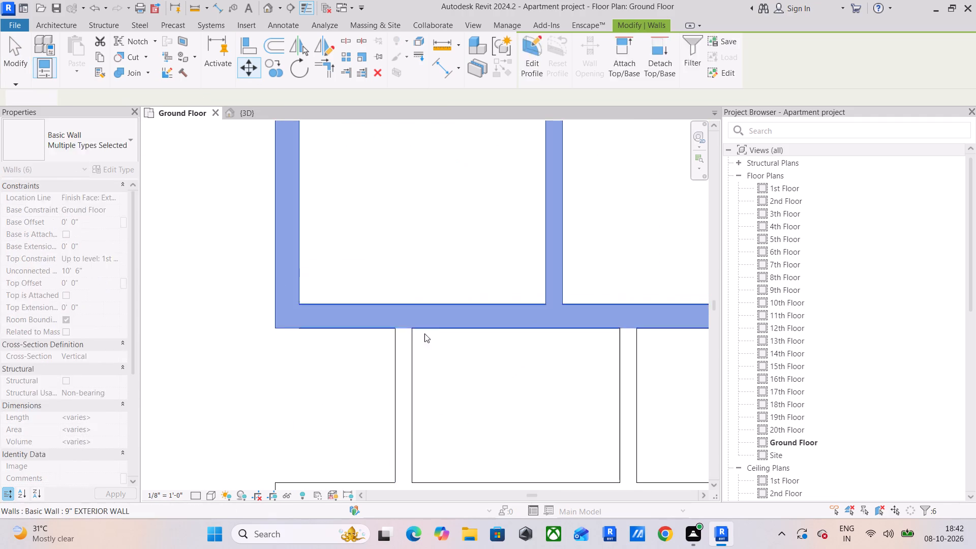
pyautogui.scroll(-7, 437, 331)
pyautogui.moveTo(512, 331); pyautogui.dragTo(403, 319, button='middle')
pyautogui.scroll(-2, 403, 319)
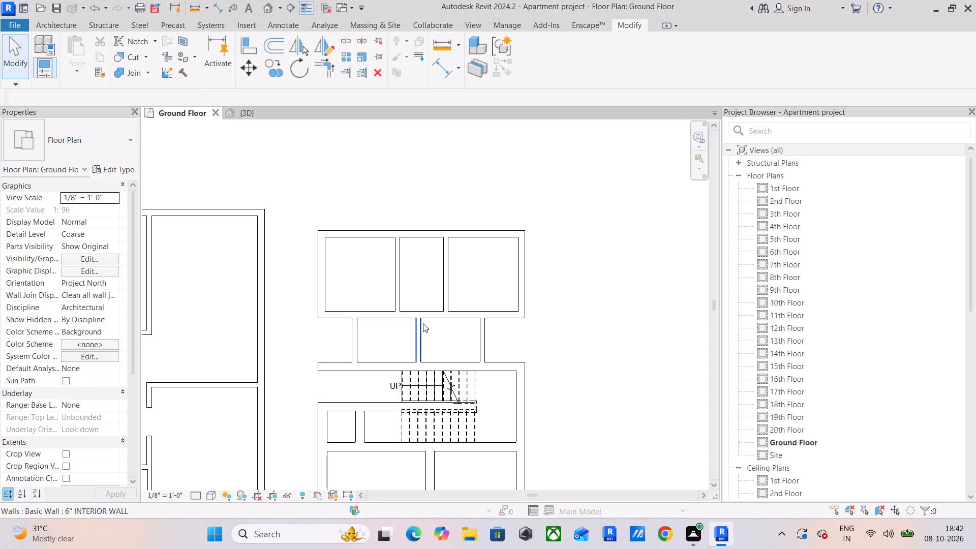
# Dimension the clear depth and clear width of the first room in the upper small block's mirrored three-room row.
pyautogui.scroll(5, 348, 315)
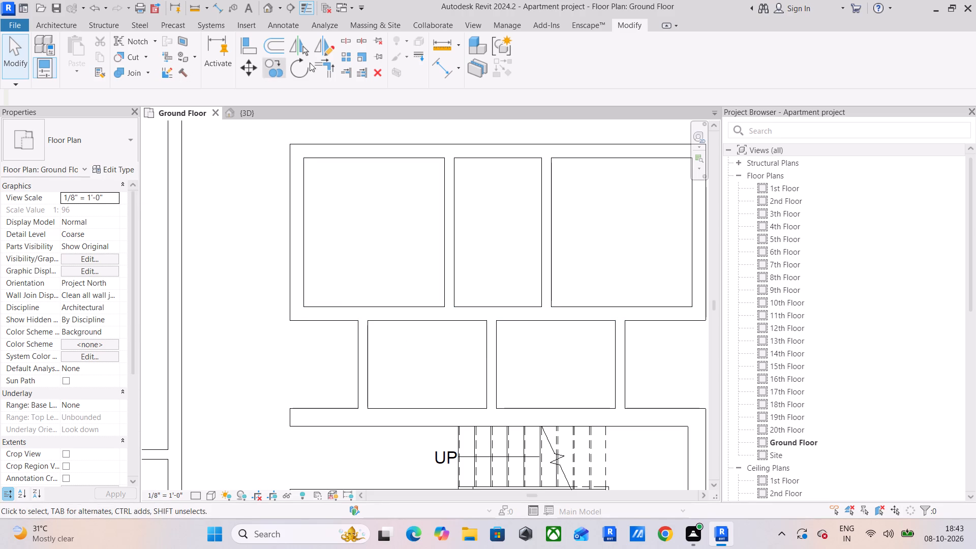
pyautogui.moveTo(451, 67); pyautogui.dragTo(448, 72)
pyautogui.click(328, 304)
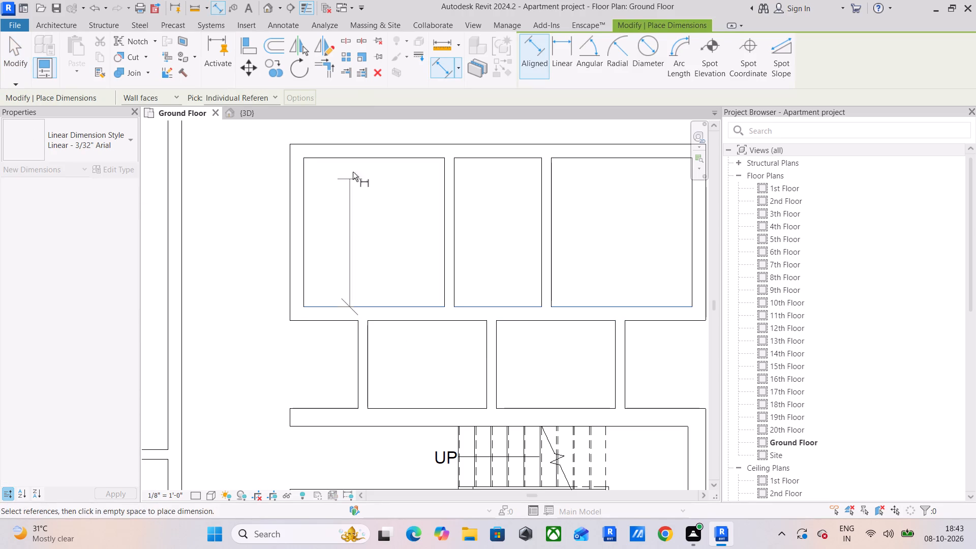
pyautogui.click(355, 163)
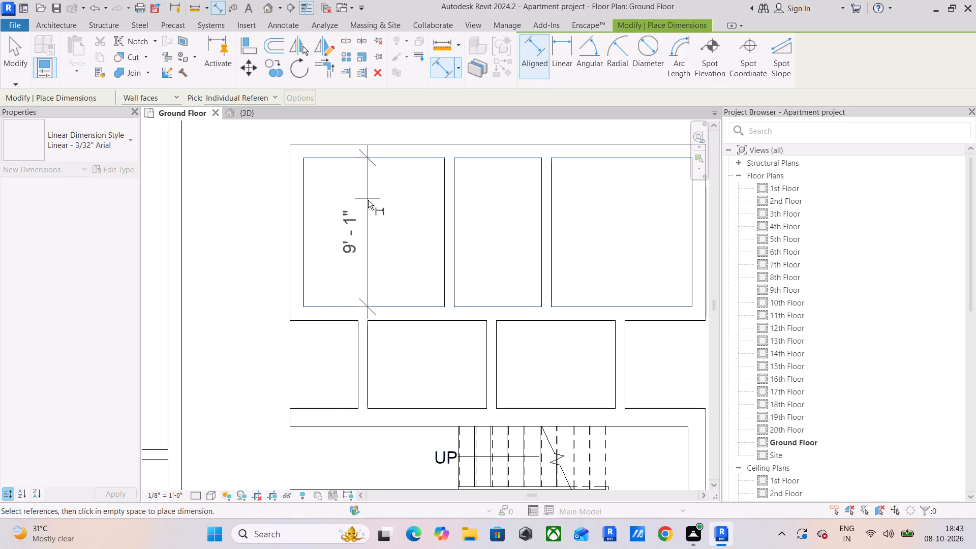
pyautogui.click(368, 200)
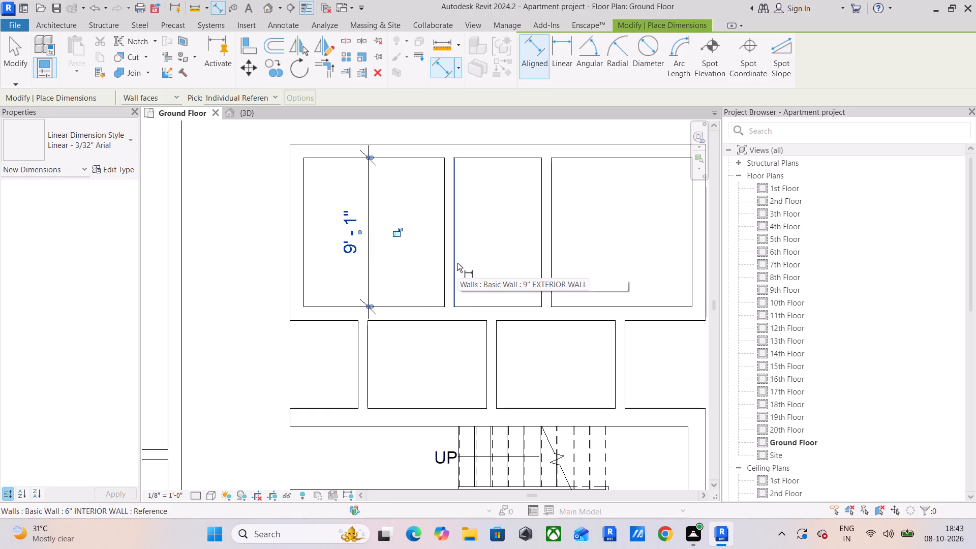
pyautogui.click(306, 266)
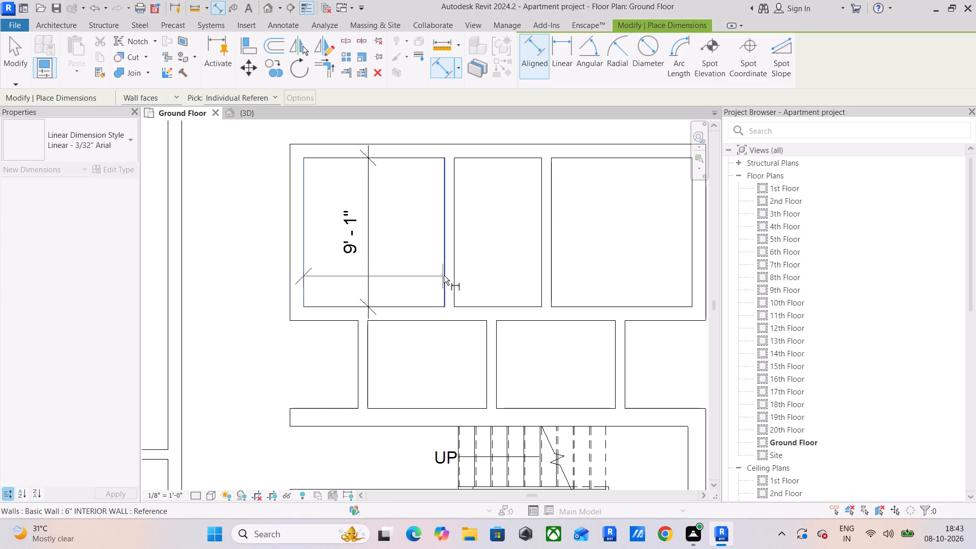
pyautogui.click(444, 276)
pyautogui.click(413, 289)
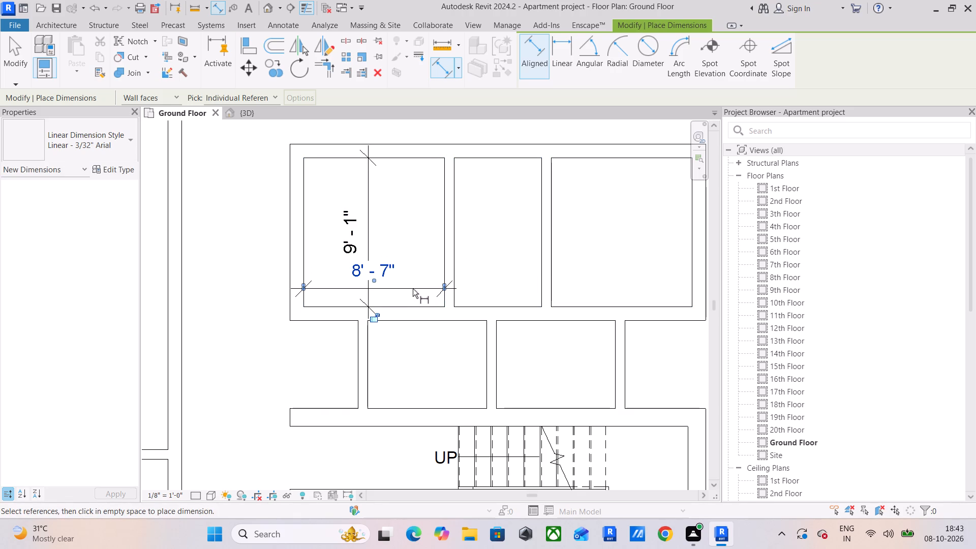
pyautogui.press('Escape')
pyautogui.press('Escape')
pyautogui.press('Escape')
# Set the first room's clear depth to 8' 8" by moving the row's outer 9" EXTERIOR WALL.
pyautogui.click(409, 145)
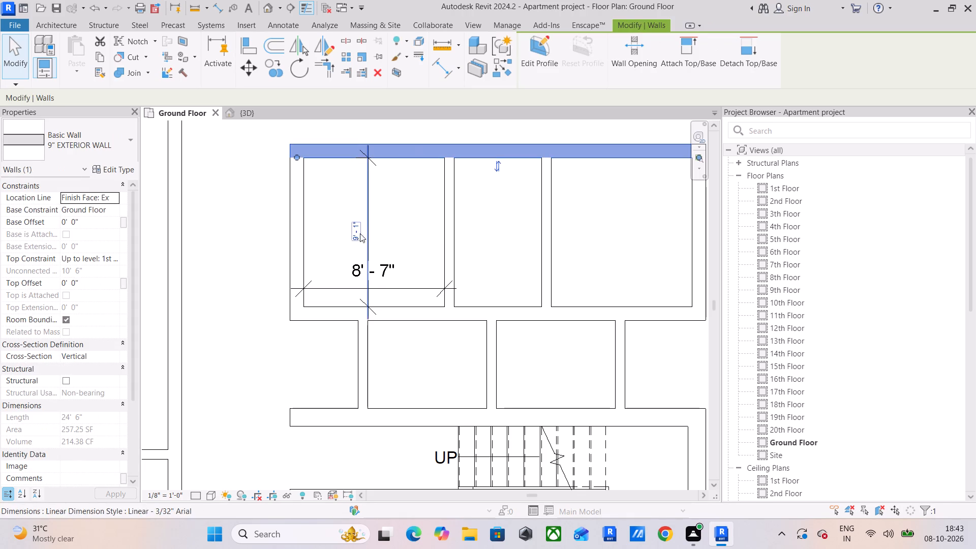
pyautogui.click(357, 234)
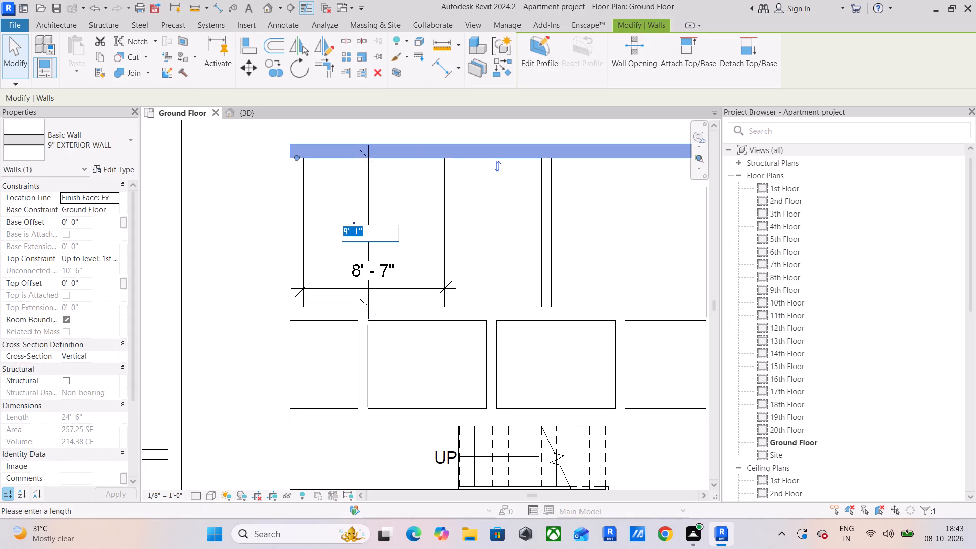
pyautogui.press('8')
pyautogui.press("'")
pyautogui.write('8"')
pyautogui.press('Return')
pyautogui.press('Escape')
# Dimension the clear distance between the staircase's 12" EXTERIOR WALL and the three-room row's lower wall.
pyautogui.scroll(-2, 381, 233)
pyautogui.moveTo(450, 227); pyautogui.dragTo(396, 259, button='middle')
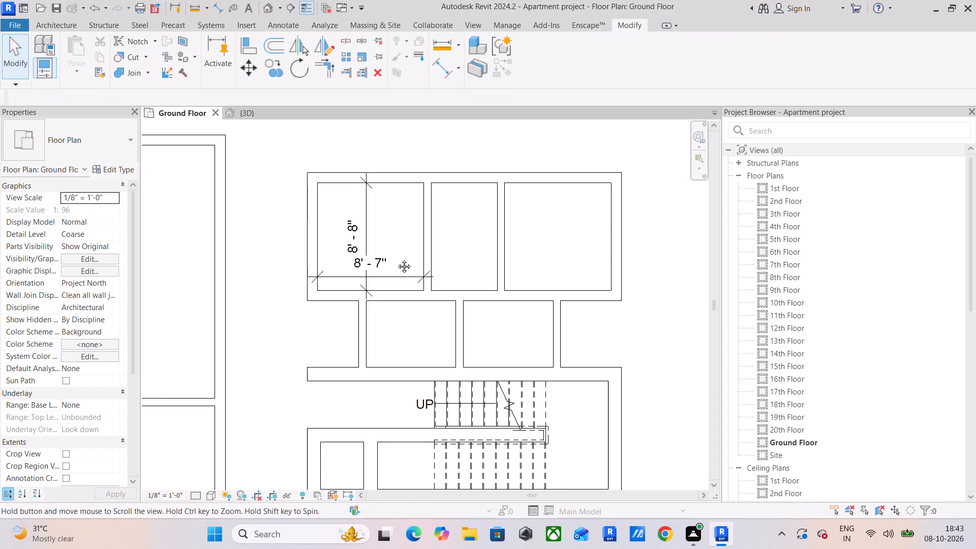
pyautogui.moveTo(396, 259); pyautogui.dragTo(393, 261, button='middle')
pyautogui.scroll(-2, 411, 300)
pyautogui.moveTo(422, 306); pyautogui.dragTo(419, 232, button='middle')
pyautogui.scroll(3, 339, 319)
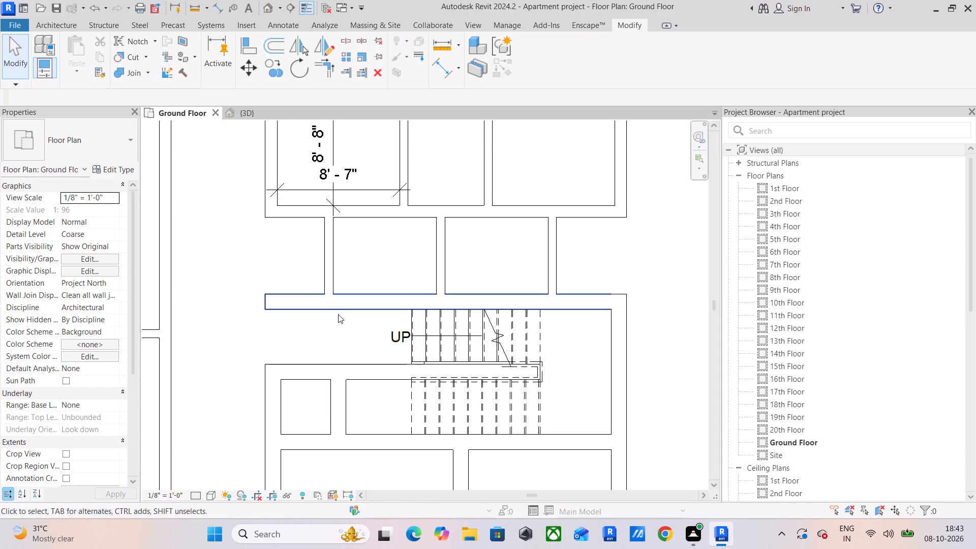
pyautogui.click(446, 66)
pyautogui.click(379, 290)
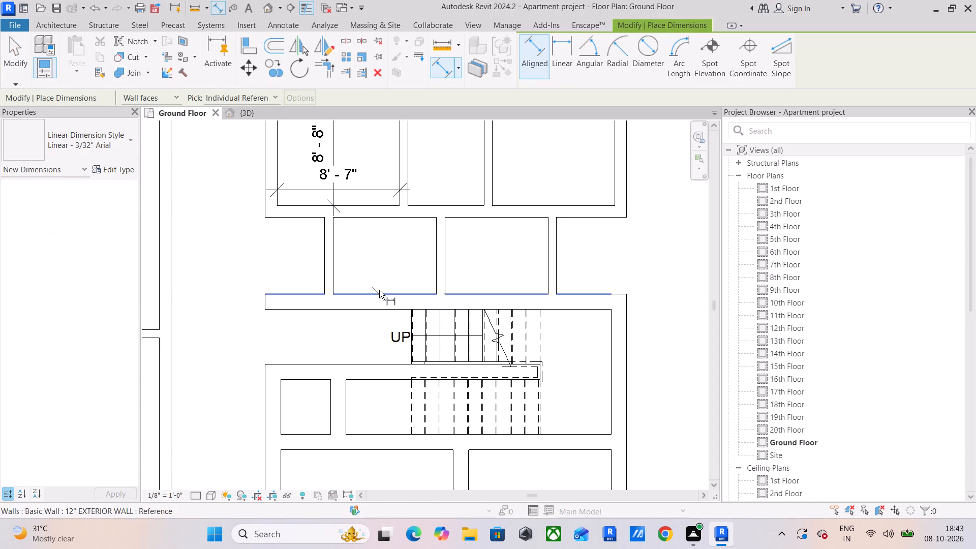
pyautogui.click(375, 222)
pyautogui.click(386, 245)
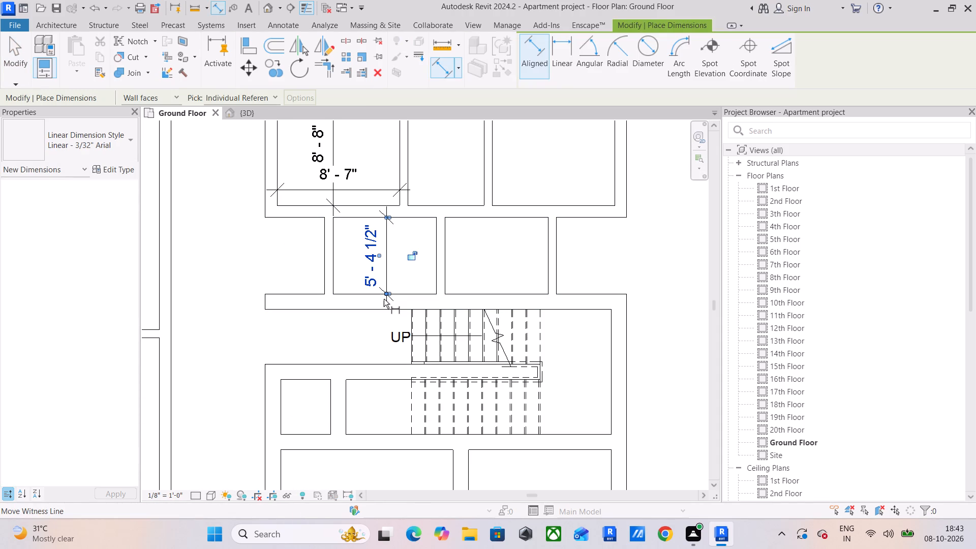
pyautogui.press('Escape')
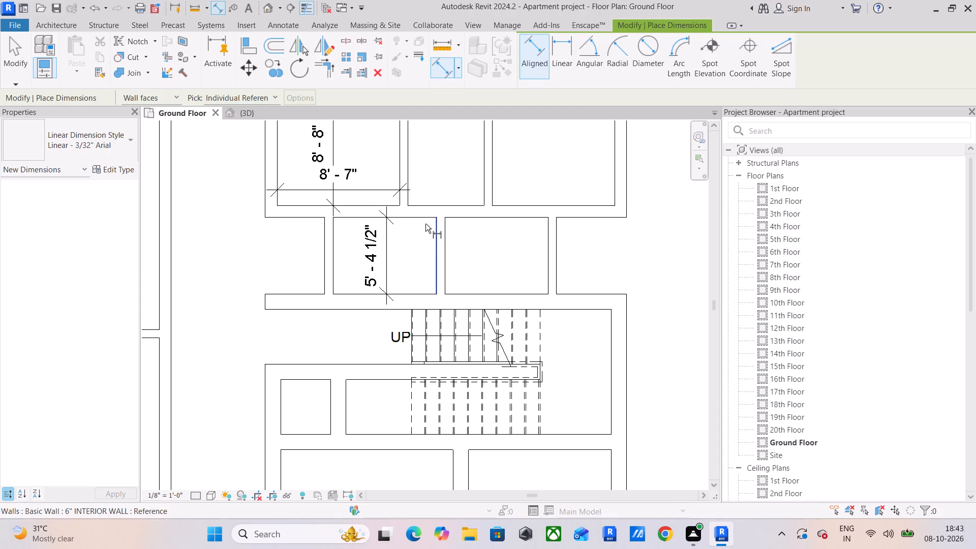
pyautogui.press('Escape')
# Set the clear distance between the staircase wall and the room row to 4' 5" by moving the row's lower wall.
pyautogui.click(432, 210)
pyautogui.click(378, 251)
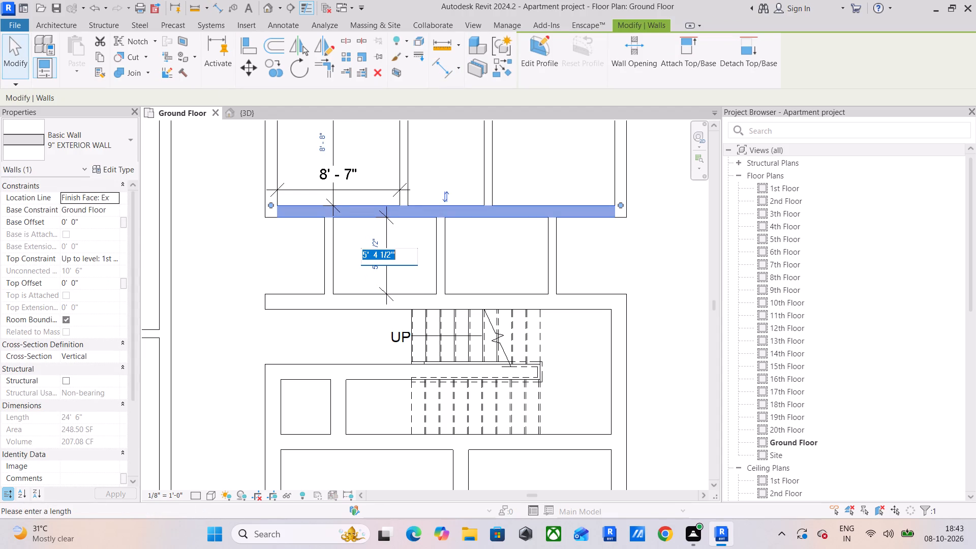
pyautogui.write('4;')
pyautogui.press('BackSpace')
pyautogui.press("'")
pyautogui.write('5"')
pyautogui.press('Return')
# Set the first room's clear depth to 8' 8" by moving the row's topmost exterior wall.
pyautogui.moveTo(396, 253); pyautogui.dragTo(375, 354, button='middle')
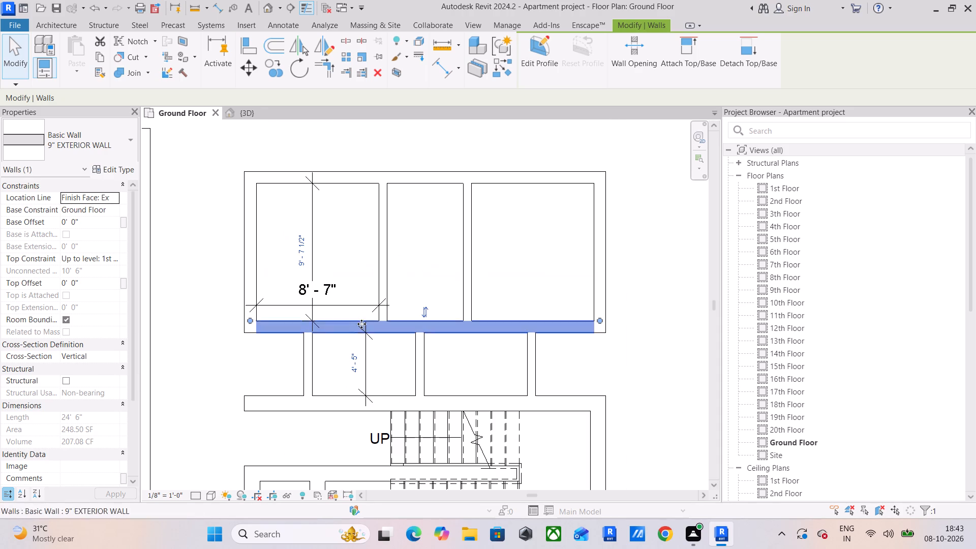
pyautogui.click(301, 242)
pyautogui.press('Escape')
pyautogui.click(348, 175)
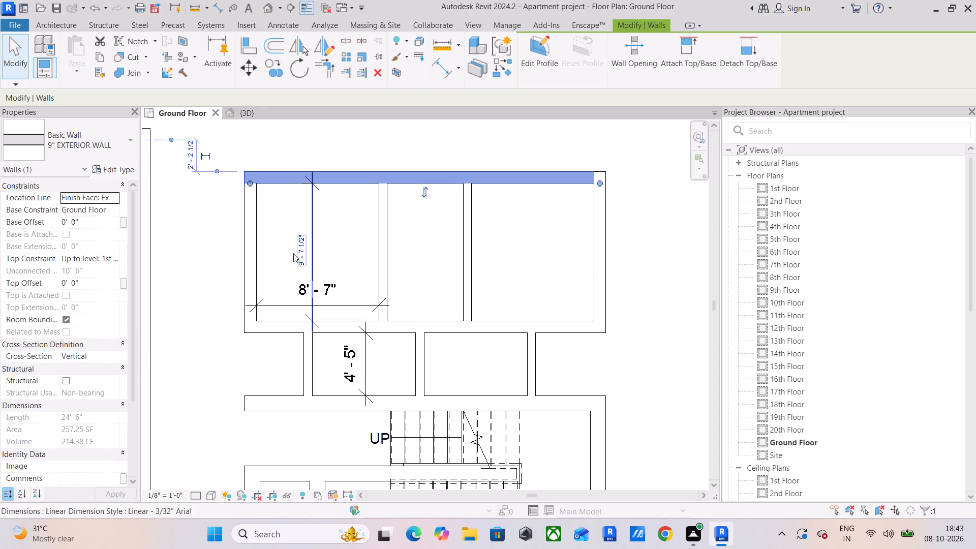
pyautogui.click(304, 248)
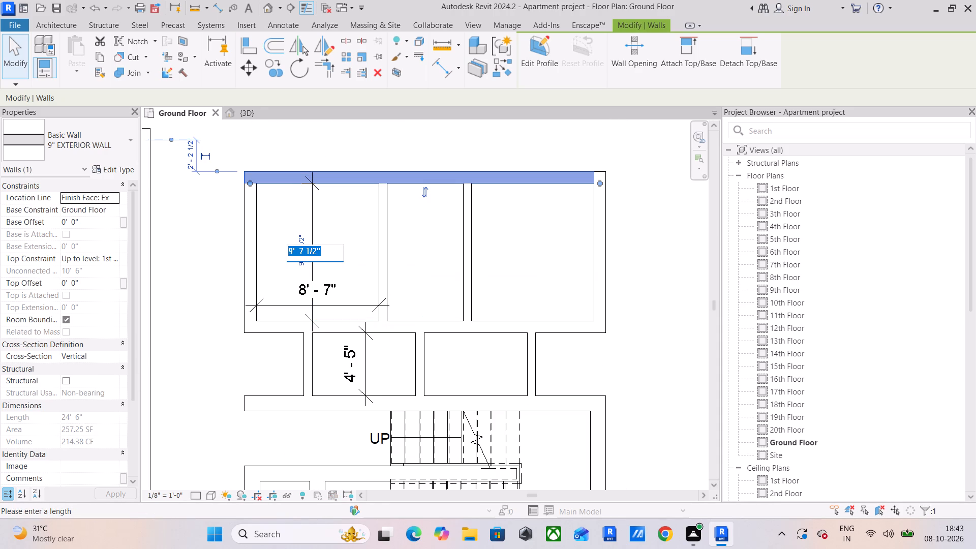
pyautogui.write('8\'8"')
pyautogui.press('Return')
pyautogui.press('Escape')
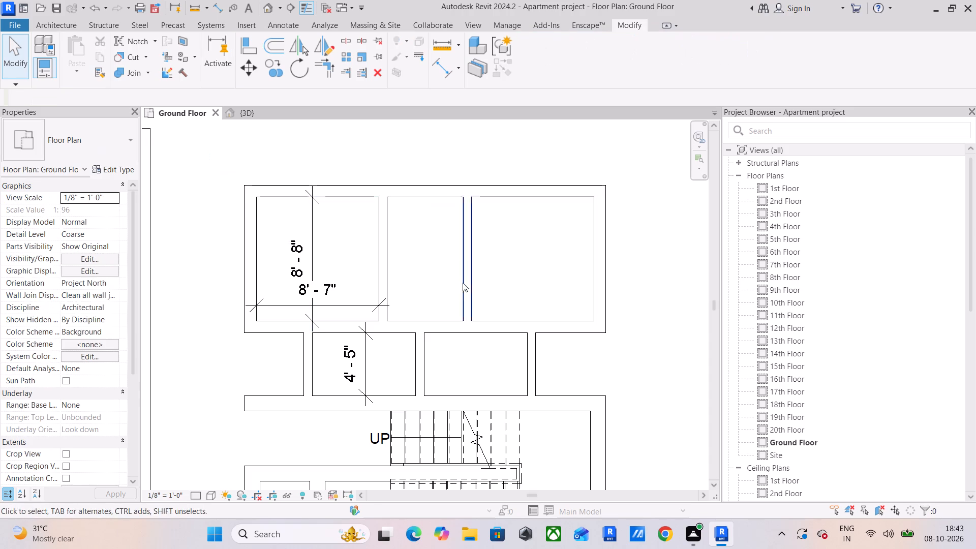
# Measure the clear width between the first and middle short partitions above the staircase.
pyautogui.scroll(-2, 463, 283)
pyautogui.moveTo(486, 275); pyautogui.dragTo(418, 260, button='middle')
pyautogui.moveTo(418, 259); pyautogui.dragTo(422, 230, button='middle')
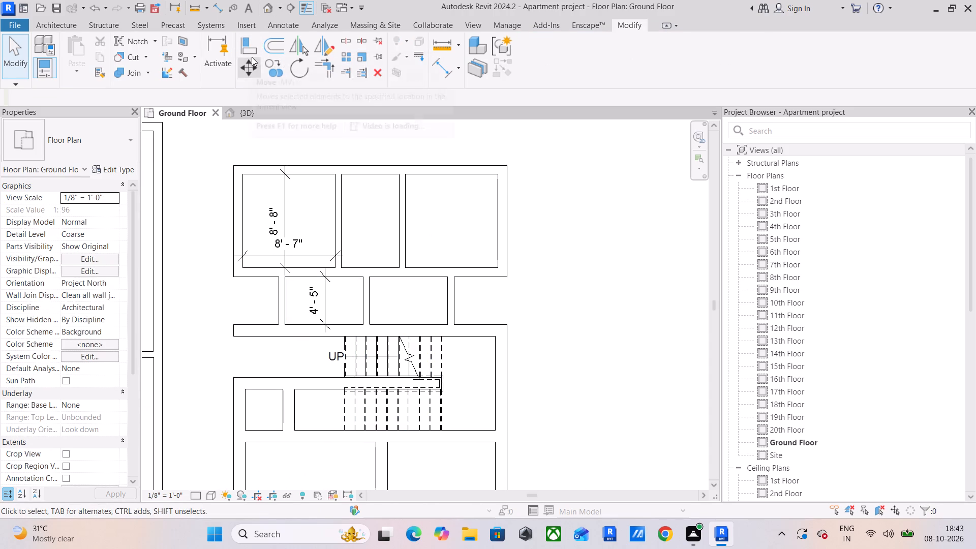
pyautogui.click(443, 68)
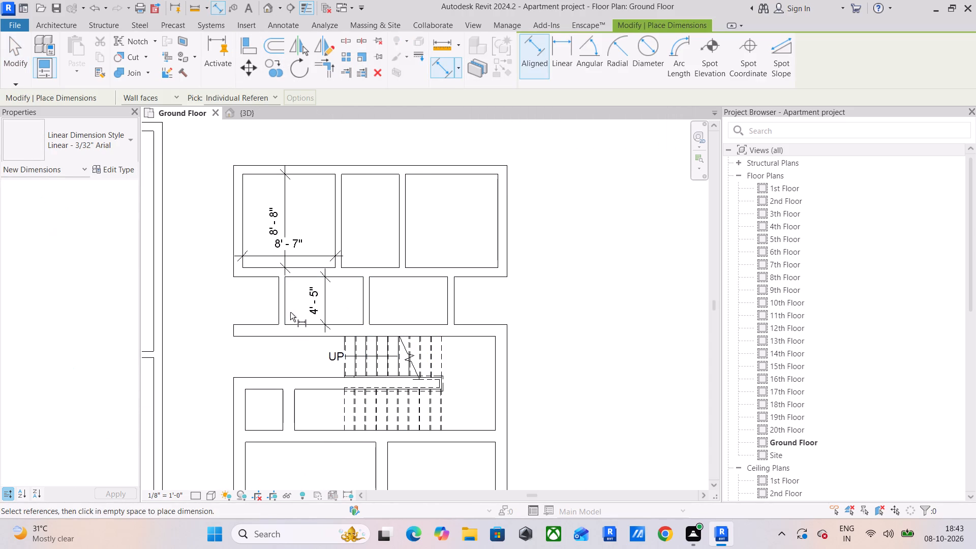
pyautogui.click(288, 310)
pyautogui.click(361, 307)
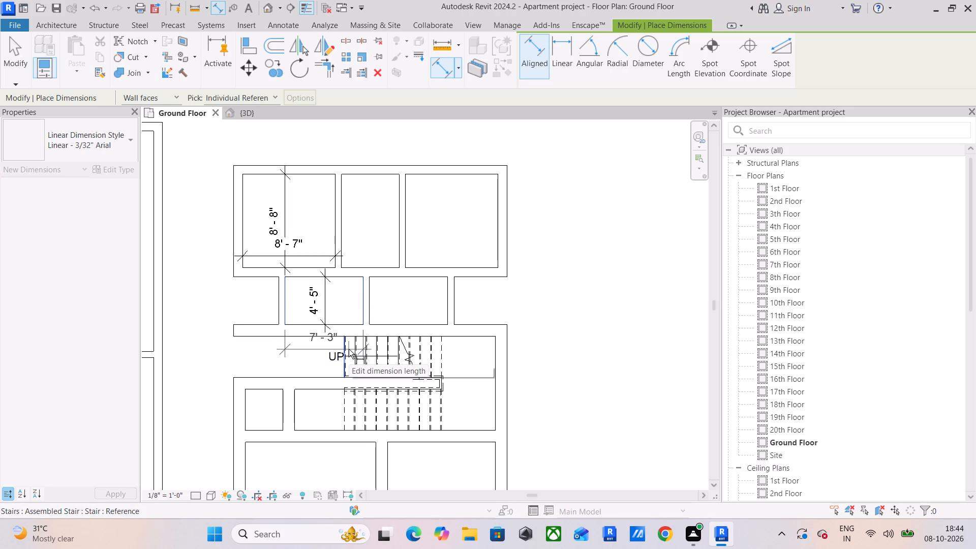
pyautogui.press('Escape')
pyautogui.press('Escape')
pyautogui.press('Escape')
# Select all instances of the linear dimensions in the ground floor plan and delete them.
pyautogui.scroll(-3, 387, 299)
pyautogui.moveTo(387, 299); pyautogui.dragTo(416, 267, button='middle')
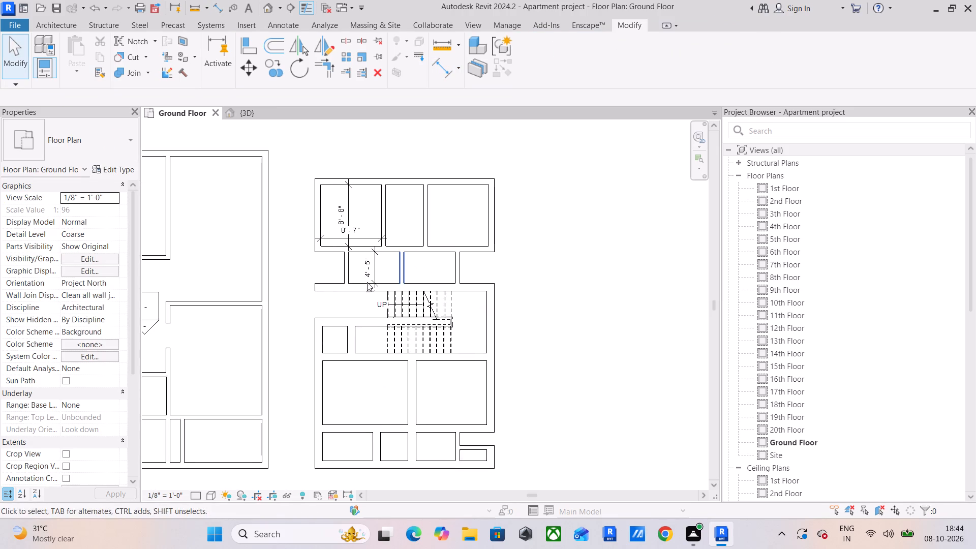
pyautogui.click(370, 271)
pyautogui.write('sa')
pyautogui.press('Delete')
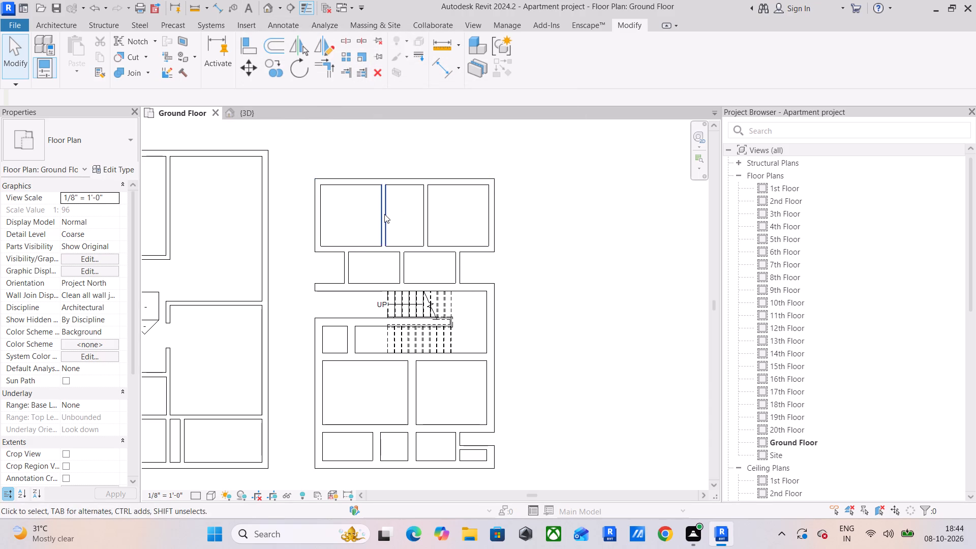
# Extend the large block's 9" EXTERIOR WALL facing the small block upward beyond its corner, to a length of about 47' 6".
pyautogui.moveTo(304, 220); pyautogui.dragTo(314, 297, button='middle')
pyautogui.scroll(3, 281, 247)
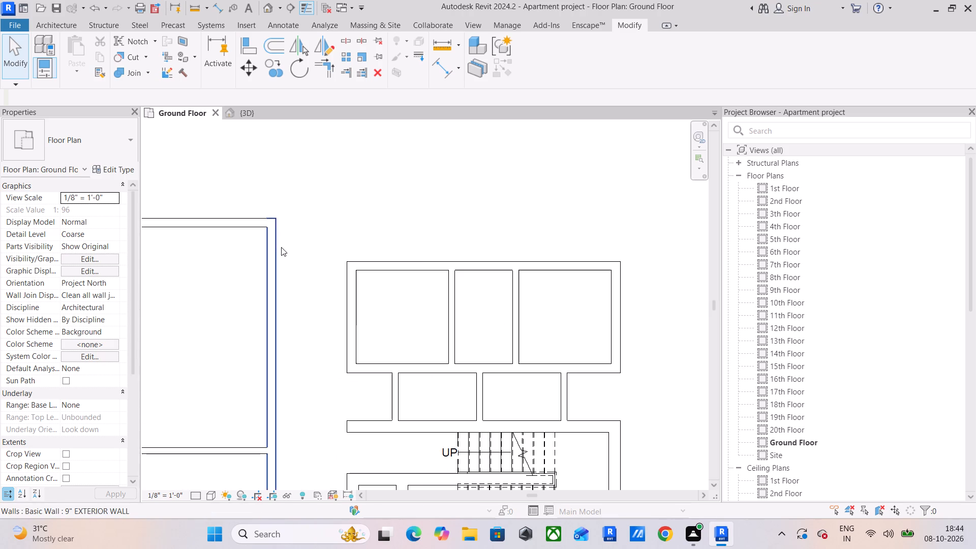
pyautogui.click(271, 247)
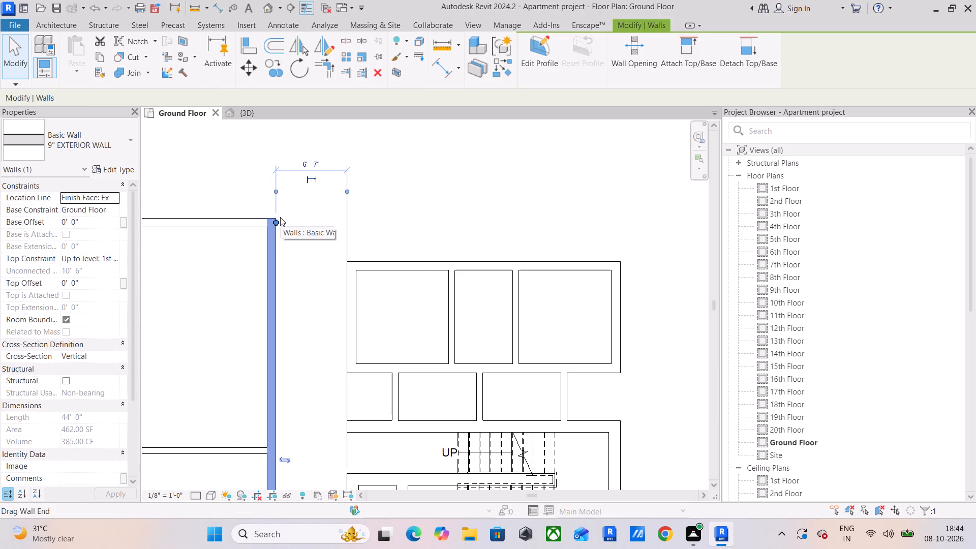
pyautogui.scroll(4, 273, 216)
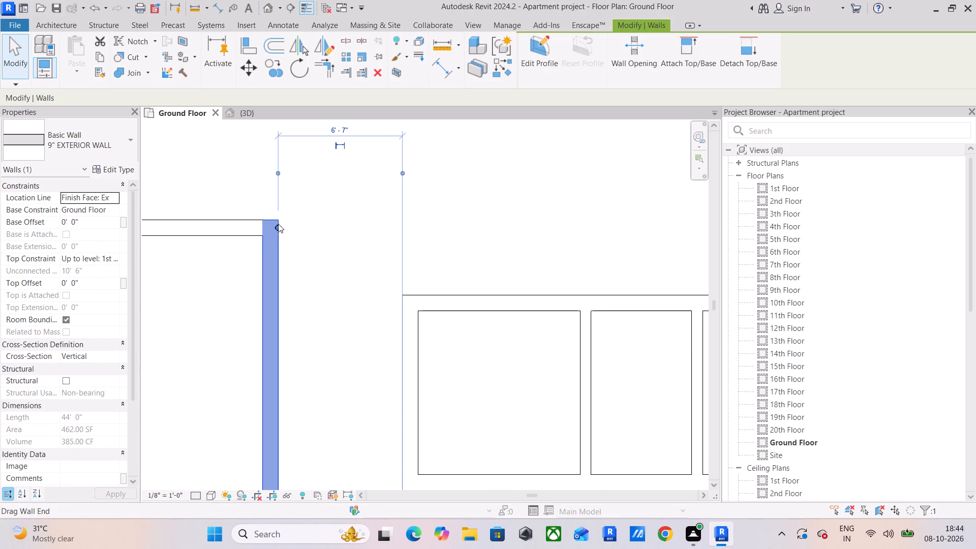
pyautogui.moveTo(278, 224); pyautogui.dragTo(276, 157)
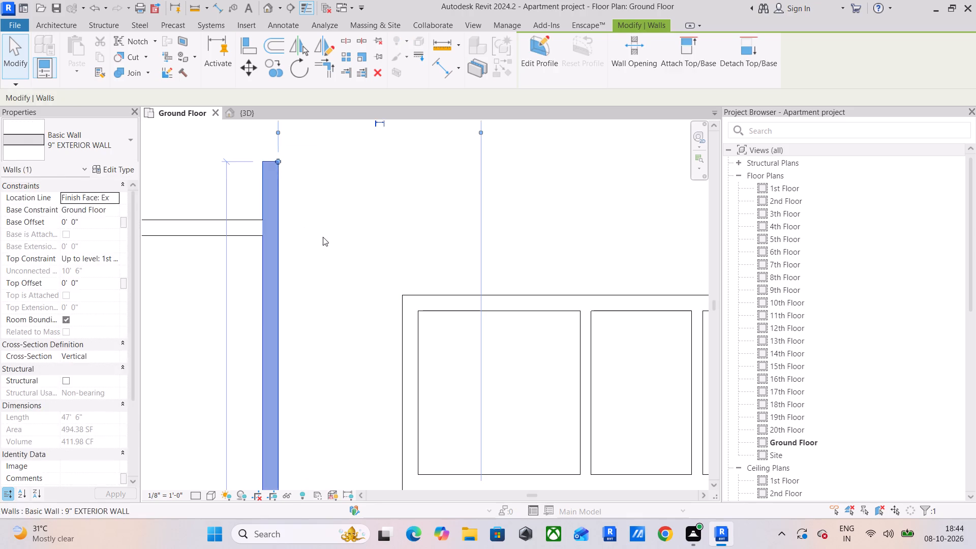
pyautogui.moveTo(331, 235); pyautogui.dragTo(336, 234)
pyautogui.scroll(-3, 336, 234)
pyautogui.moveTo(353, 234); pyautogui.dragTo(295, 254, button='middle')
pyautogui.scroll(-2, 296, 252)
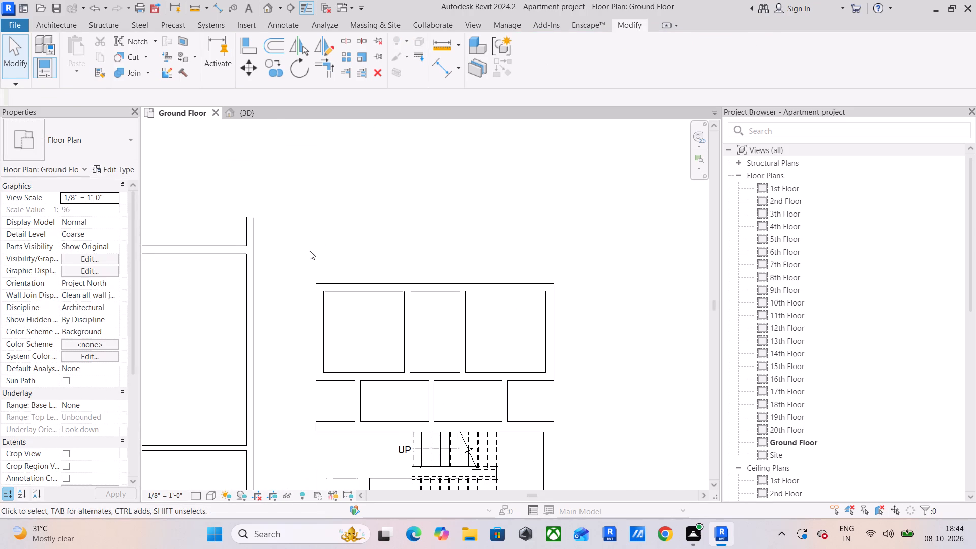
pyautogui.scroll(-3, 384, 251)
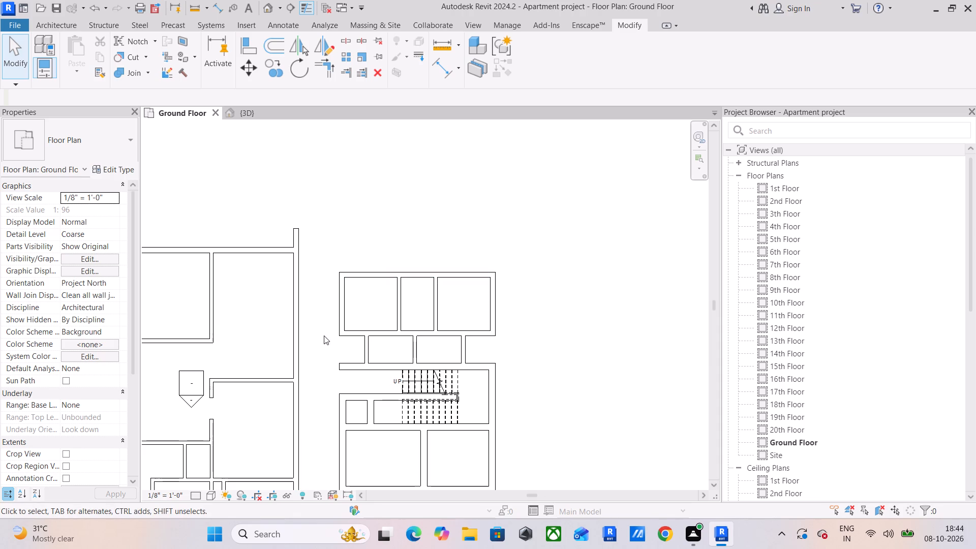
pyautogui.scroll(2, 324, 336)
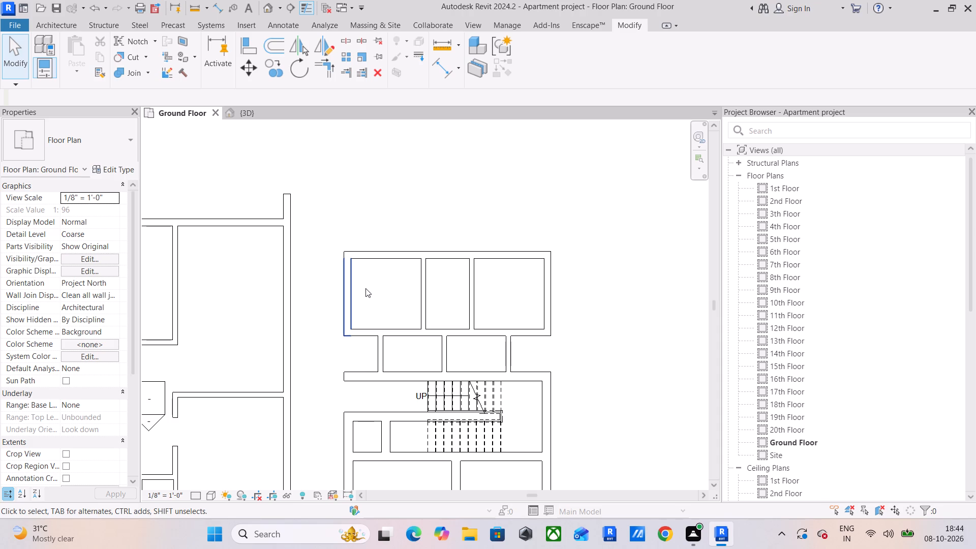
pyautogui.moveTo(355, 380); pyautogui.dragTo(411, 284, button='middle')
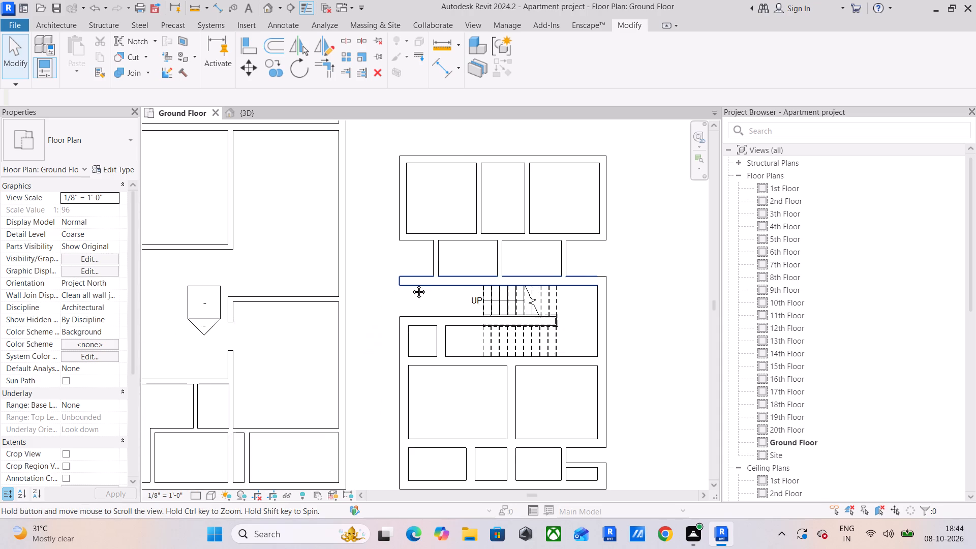
# Draw a horizontal 12" EXTERIOR WALL below the lower small block, from the large block's exterior wall to in line with the small block's outer corner.
pyautogui.moveTo(411, 284); pyautogui.dragTo(410, 299, button='middle')
pyautogui.scroll(-2, 410, 299)
pyautogui.moveTo(410, 300); pyautogui.dragTo(333, 255, button='middle')
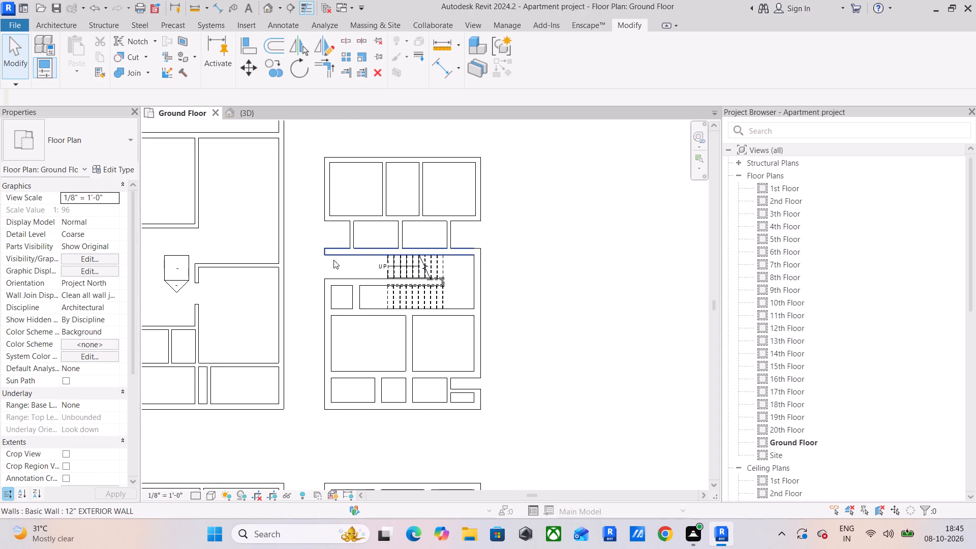
pyautogui.scroll(-3, 333, 260)
pyautogui.moveTo(339, 266); pyautogui.dragTo(542, 236, button='middle')
pyautogui.moveTo(486, 243); pyautogui.dragTo(401, 175, button='middle')
pyautogui.moveTo(406, 334); pyautogui.dragTo(417, 262, button='middle')
pyautogui.moveTo(415, 348); pyautogui.dragTo(448, 287, button='middle')
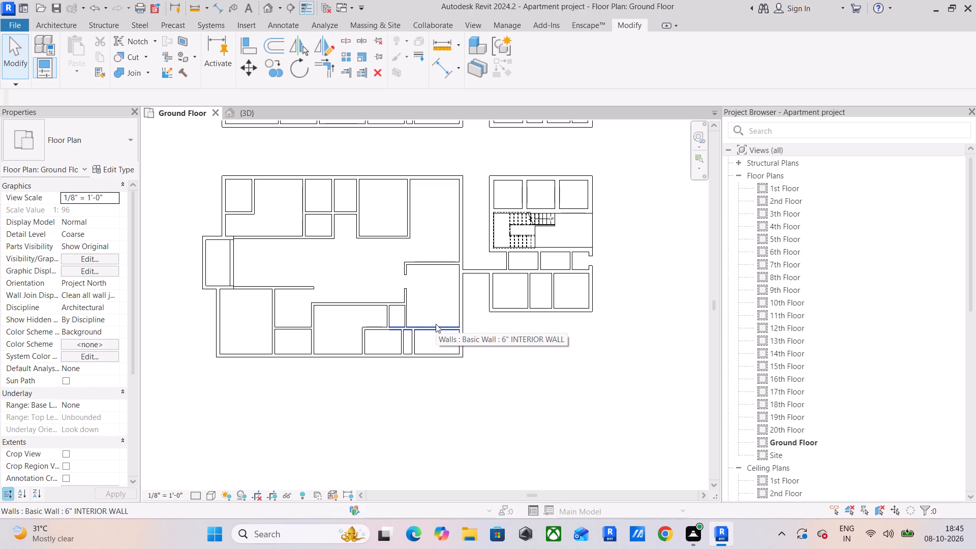
pyautogui.scroll(-1, 501, 317)
pyautogui.moveTo(501, 317); pyautogui.dragTo(372, 367, button='middle')
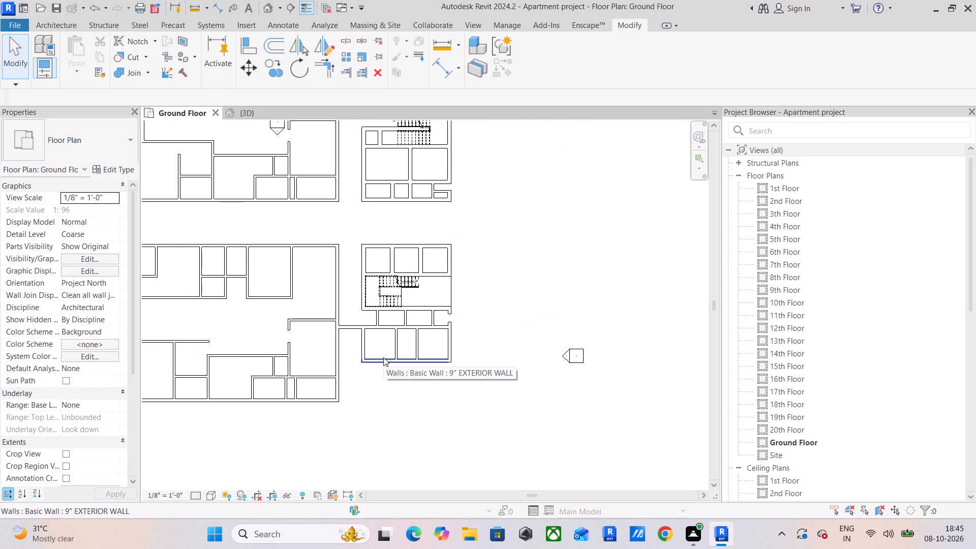
pyautogui.scroll(1, 365, 367)
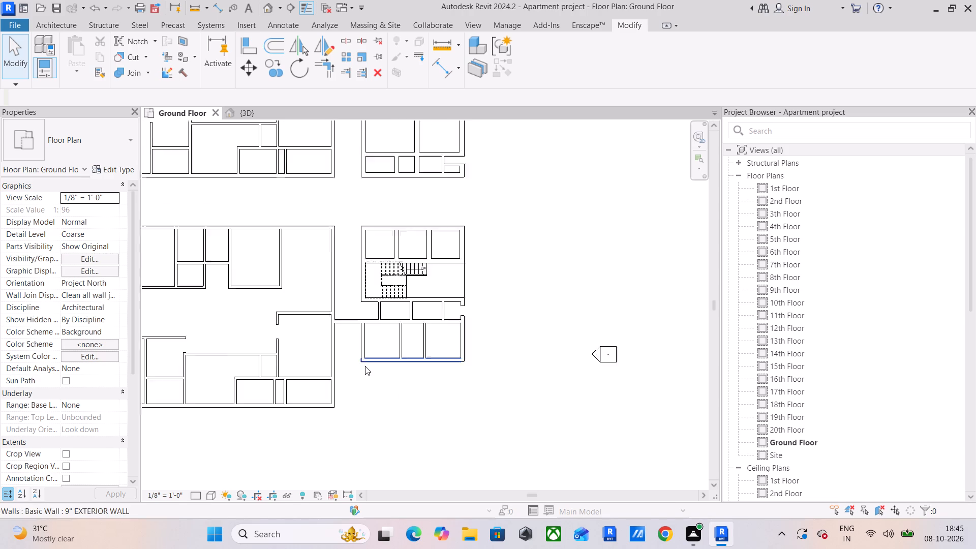
pyautogui.scroll(1, 365, 366)
pyautogui.moveTo(365, 366); pyautogui.dragTo(360, 272, button='middle')
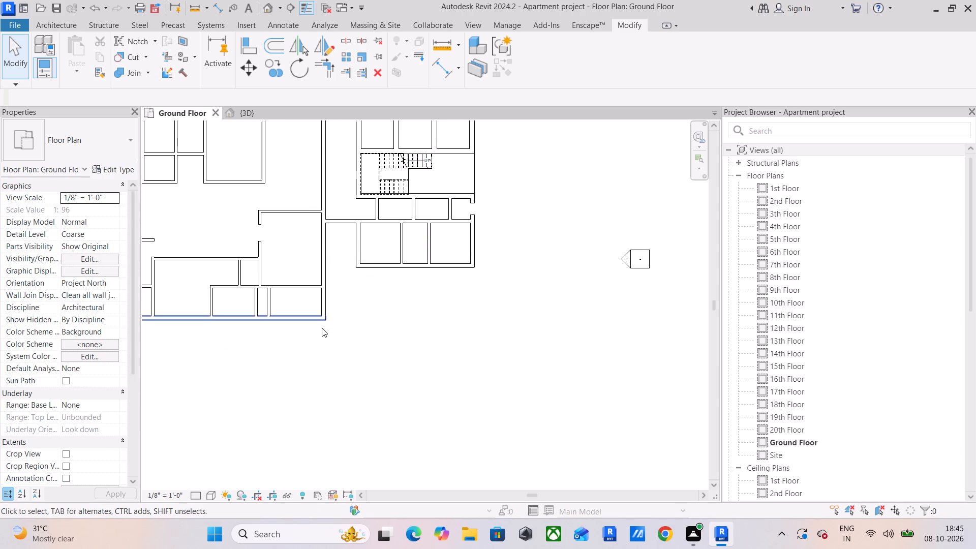
pyautogui.scroll(4, 329, 291)
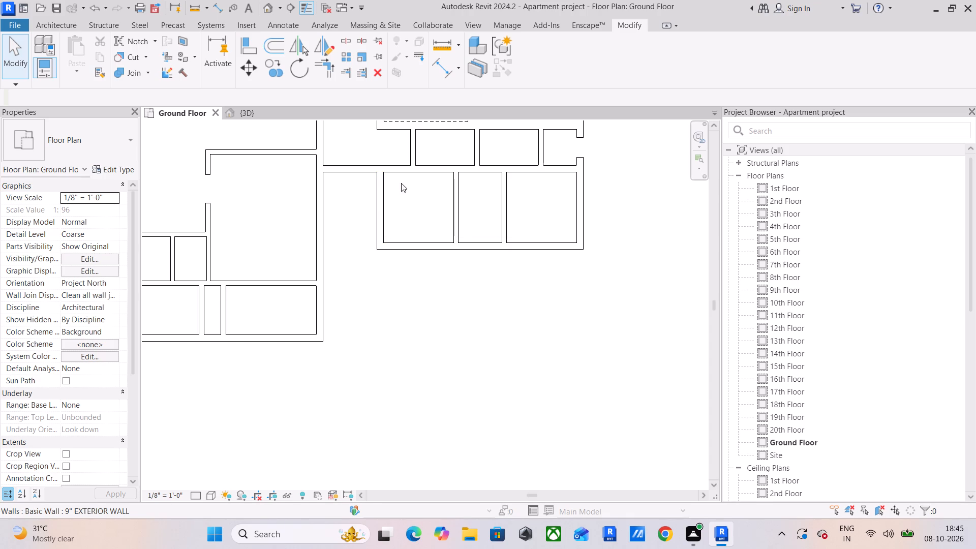
pyautogui.click(401, 130)
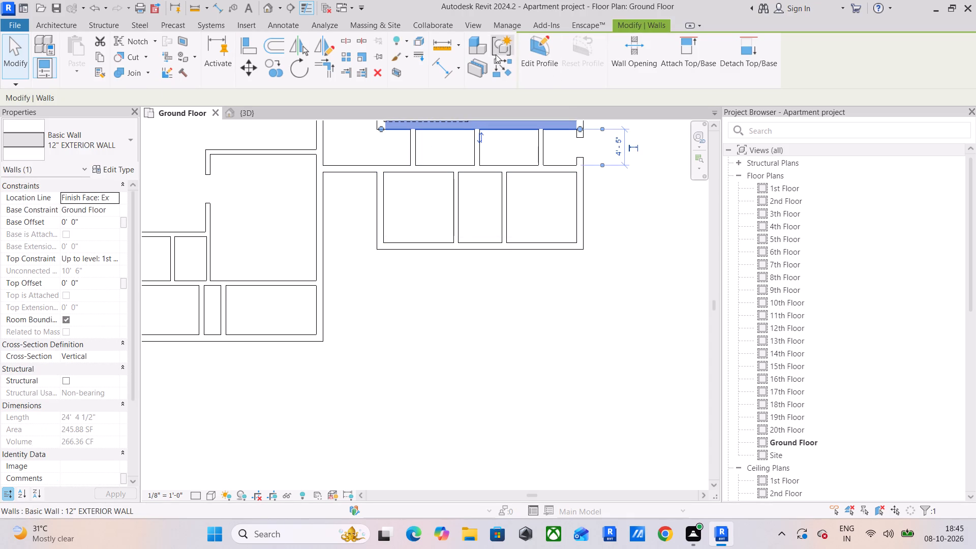
pyautogui.click(498, 65)
pyautogui.scroll(5, 339, 296)
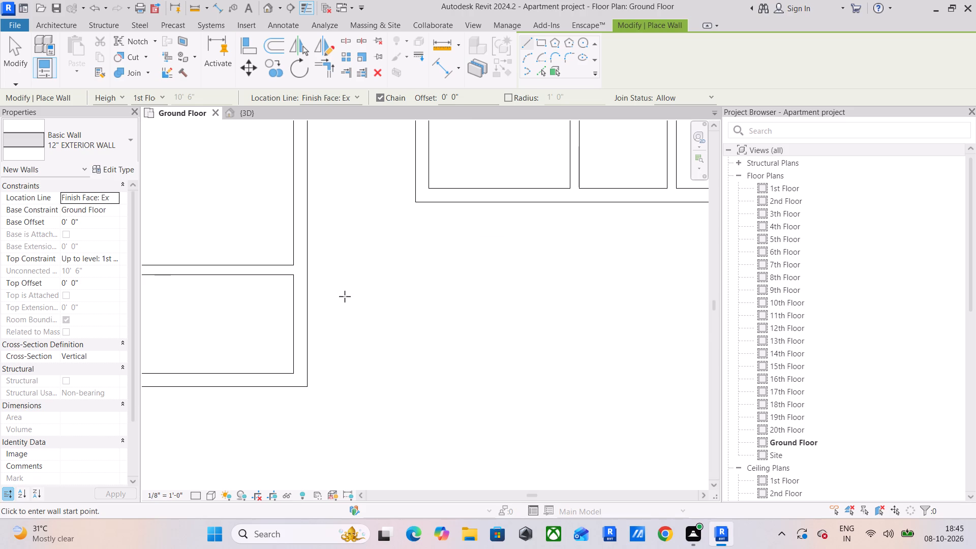
pyautogui.click(307, 291)
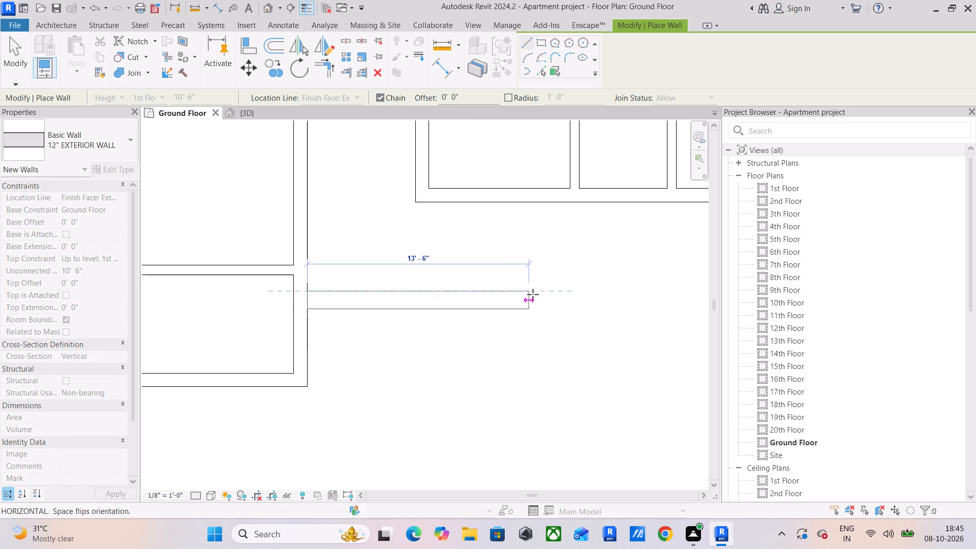
pyautogui.scroll(-2, 550, 292)
pyautogui.moveTo(575, 292); pyautogui.dragTo(387, 282, button='middle')
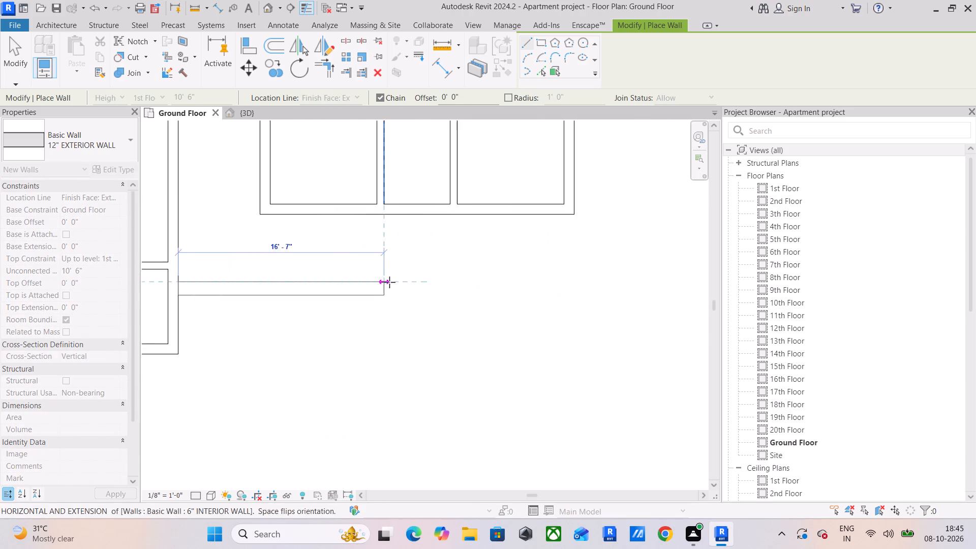
pyautogui.scroll(-2, 498, 285)
pyautogui.moveTo(536, 285); pyautogui.dragTo(329, 283, button='middle')
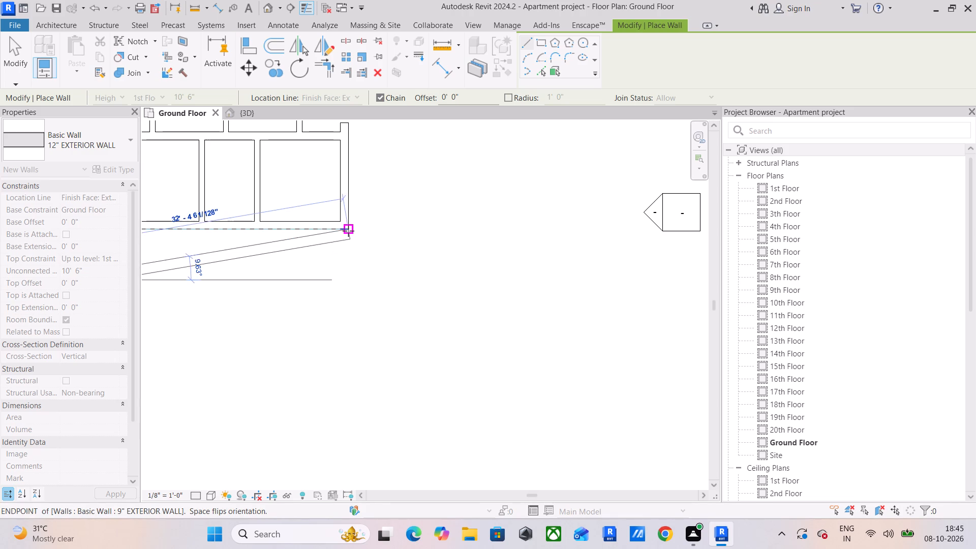
pyautogui.click(347, 285)
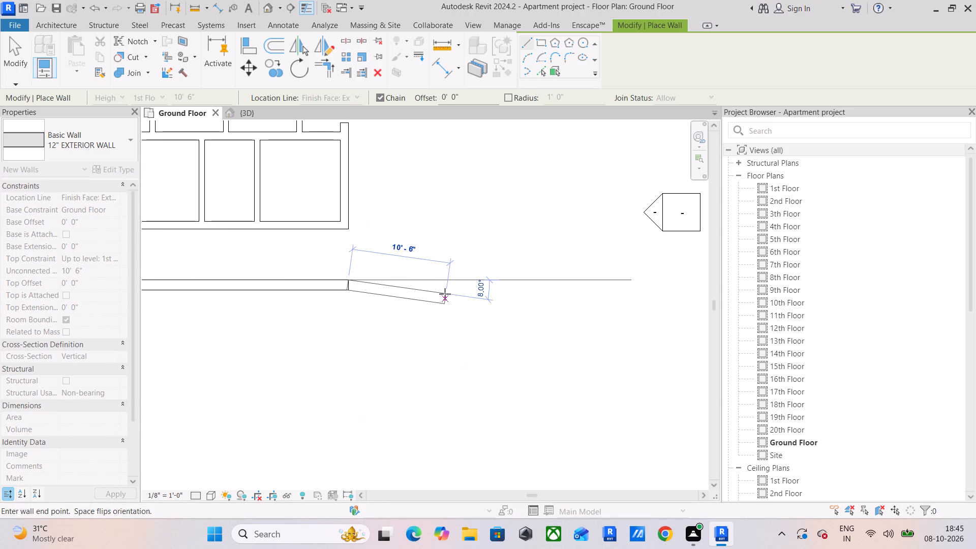
pyautogui.press('Escape')
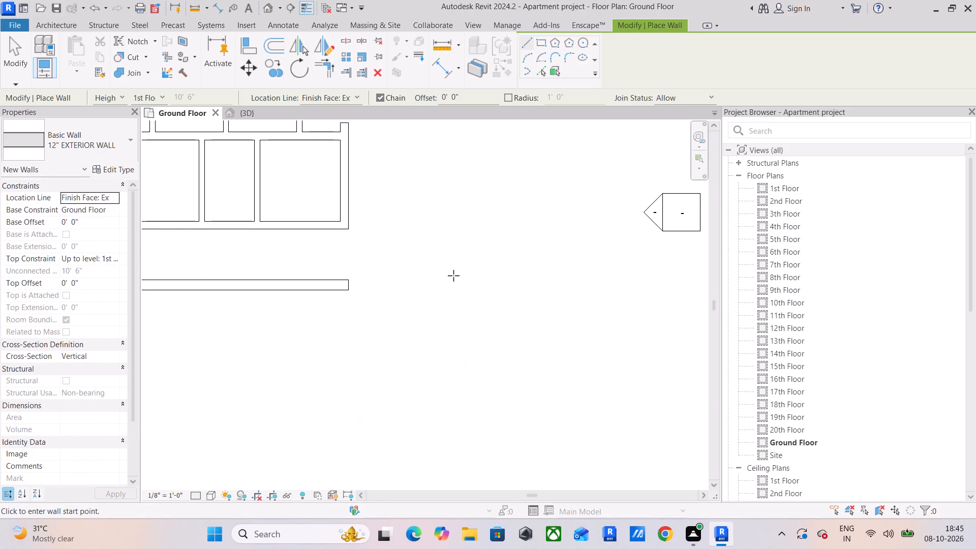
pyautogui.moveTo(325, 303); pyautogui.dragTo(608, 318, button='middle')
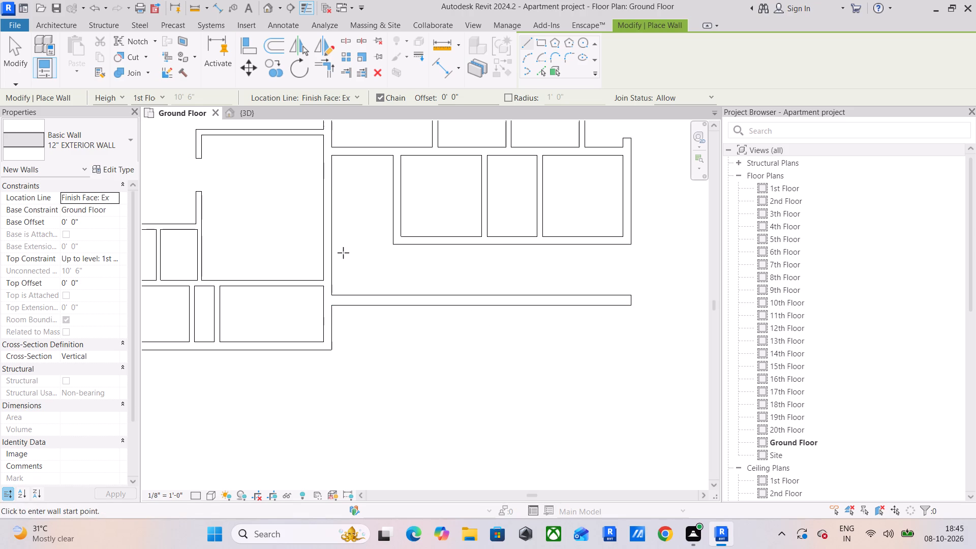
pyautogui.press('Escape')
pyautogui.press('Escape')
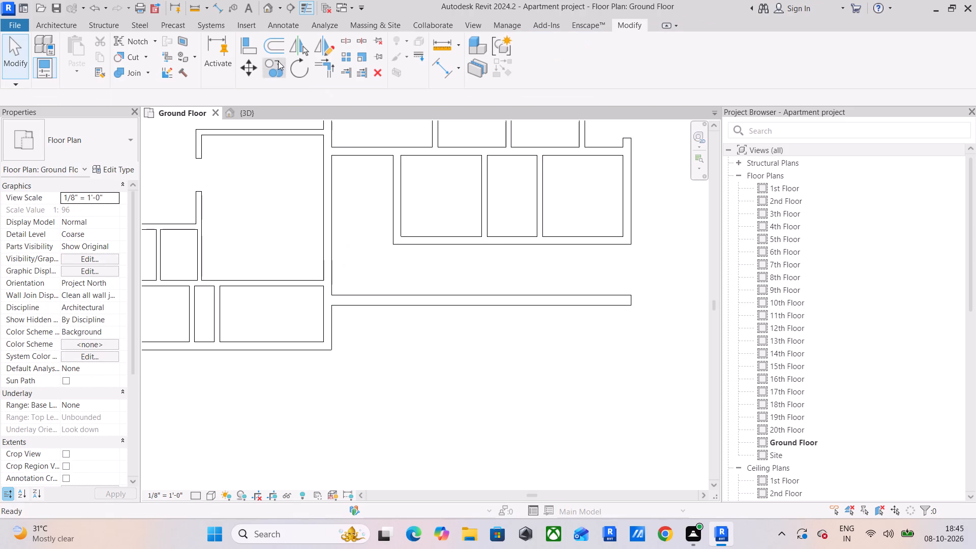
# Dimension the gap between the large block's exterior wall and the facing wall of the lower small block.
pyautogui.click(442, 67)
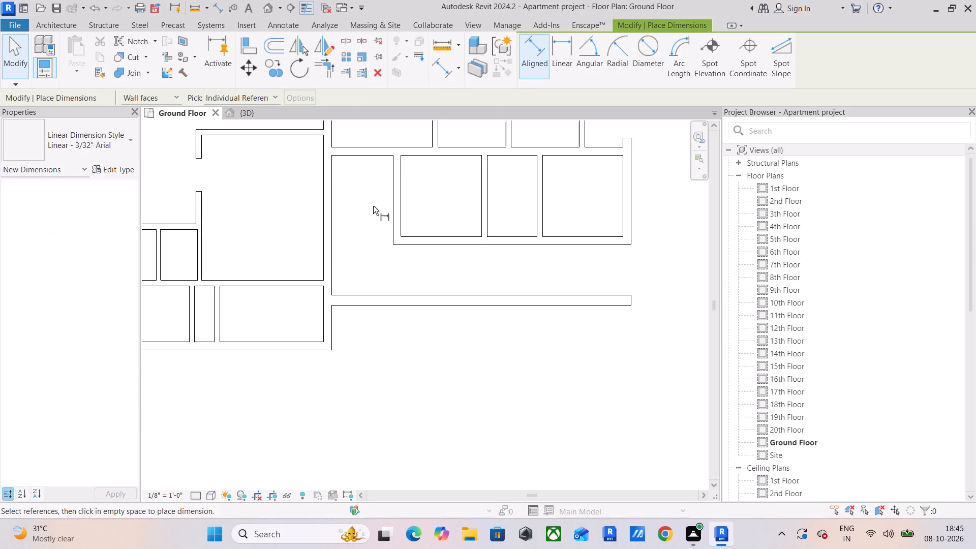
pyautogui.click(335, 217)
pyautogui.click(390, 217)
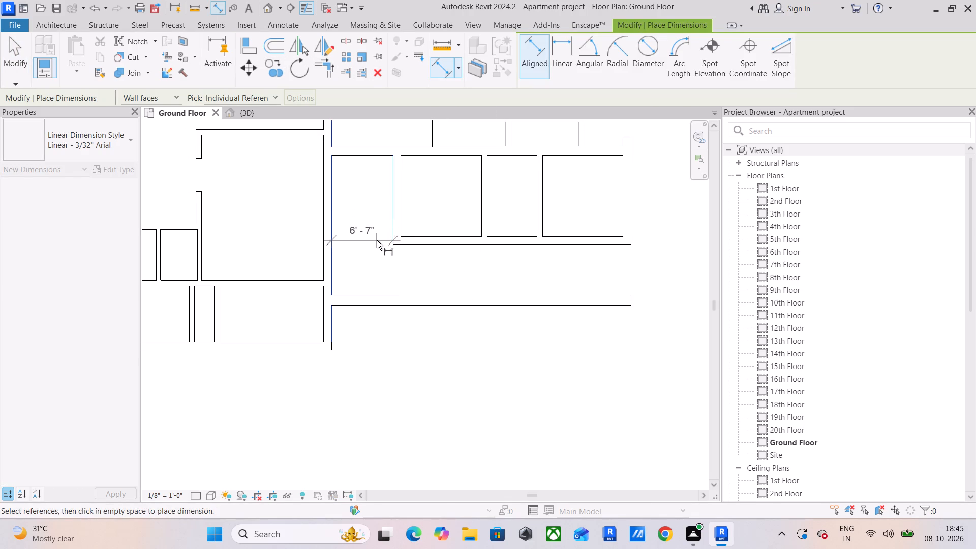
pyautogui.click(377, 240)
pyautogui.press('Escape')
pyautogui.moveTo(501, 247); pyautogui.dragTo(355, 246, button='middle')
pyautogui.scroll(2, 487, 291)
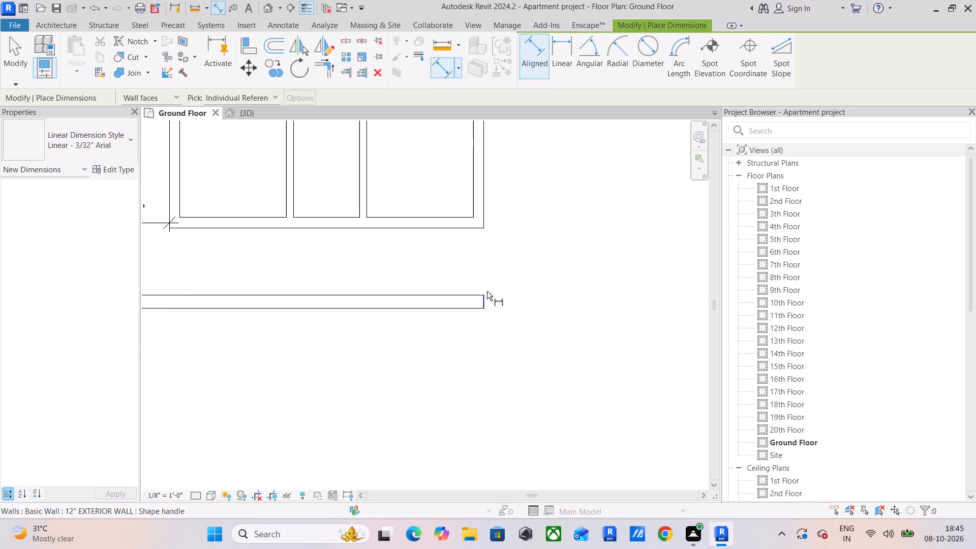
pyautogui.press('Escape')
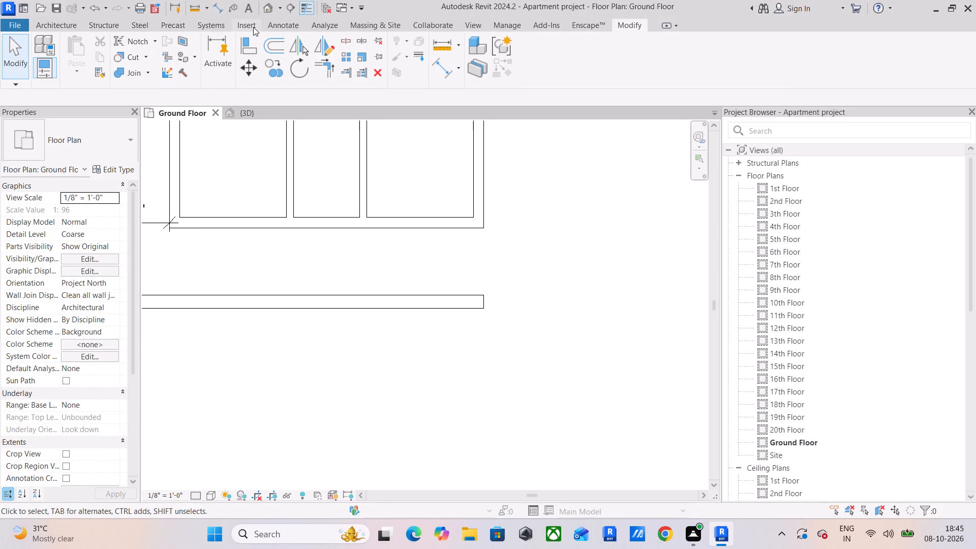
# Draw a 6' 7" horizontal detail line outward from the lower small block's bottom outer corner.
pyautogui.click(278, 21)
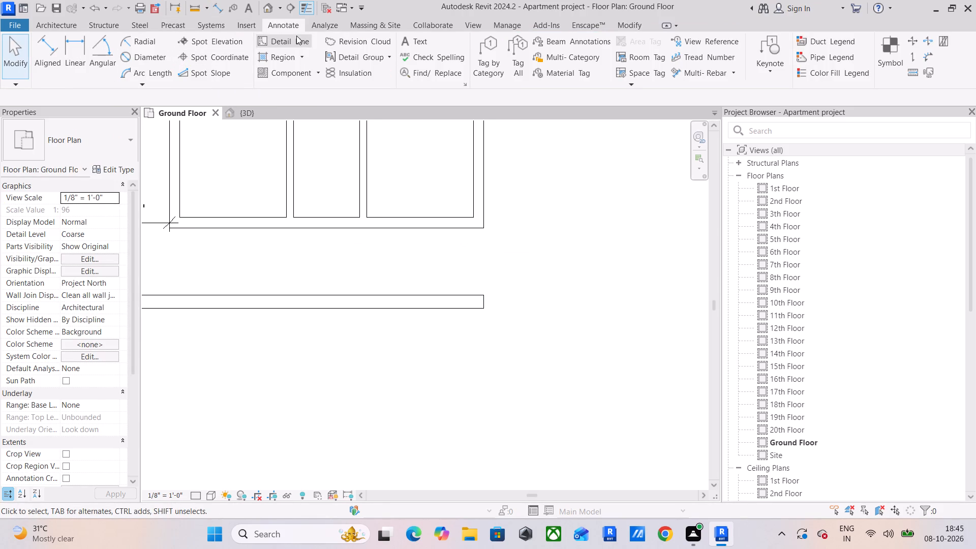
pyautogui.click(296, 37)
pyautogui.click(487, 230)
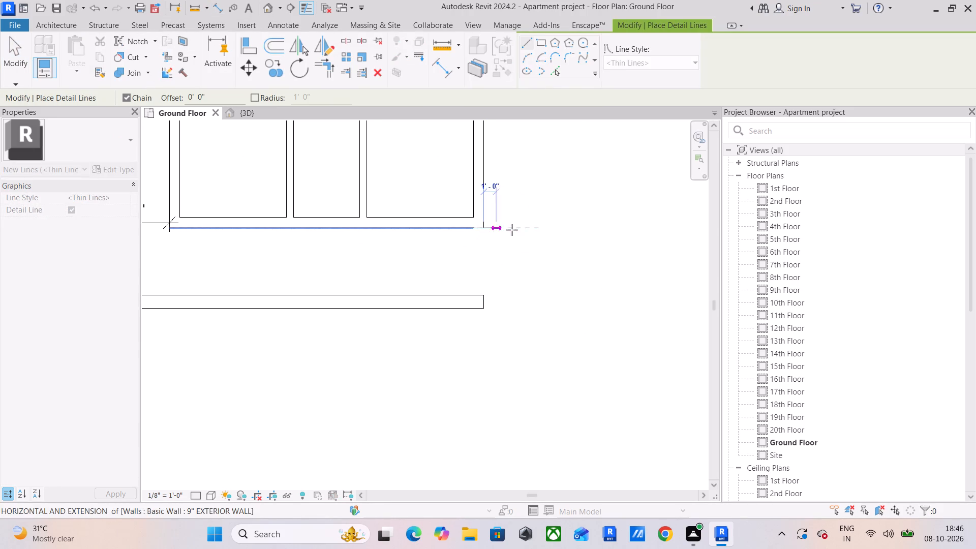
pyautogui.moveTo(546, 230); pyautogui.dragTo(629, 219, button='middle')
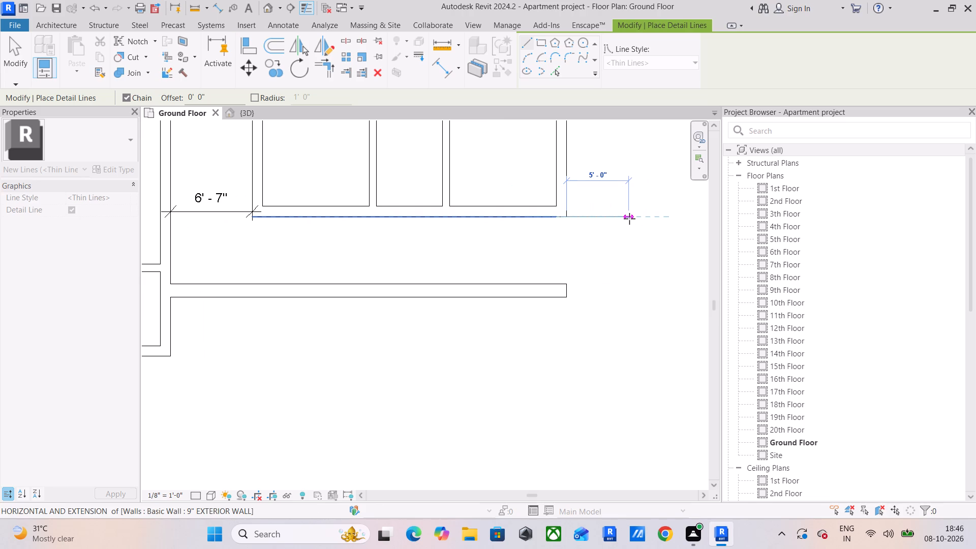
pyautogui.write('6\'7"')
pyautogui.press('Return')
pyautogui.press('Escape')
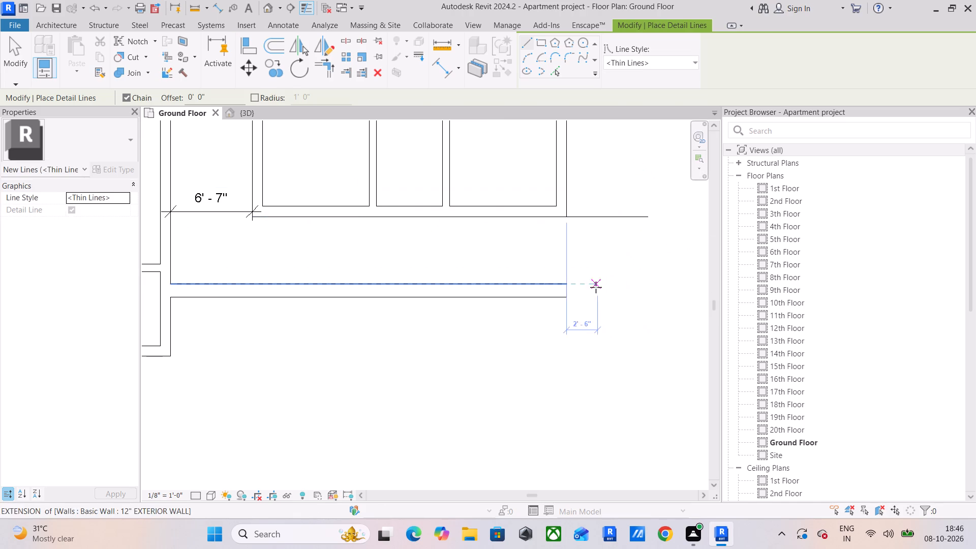
pyautogui.press('Escape')
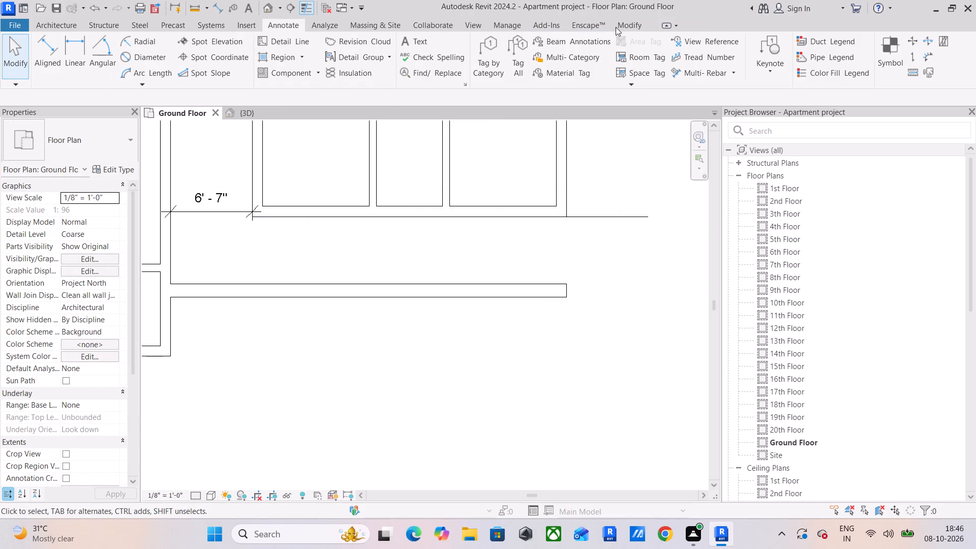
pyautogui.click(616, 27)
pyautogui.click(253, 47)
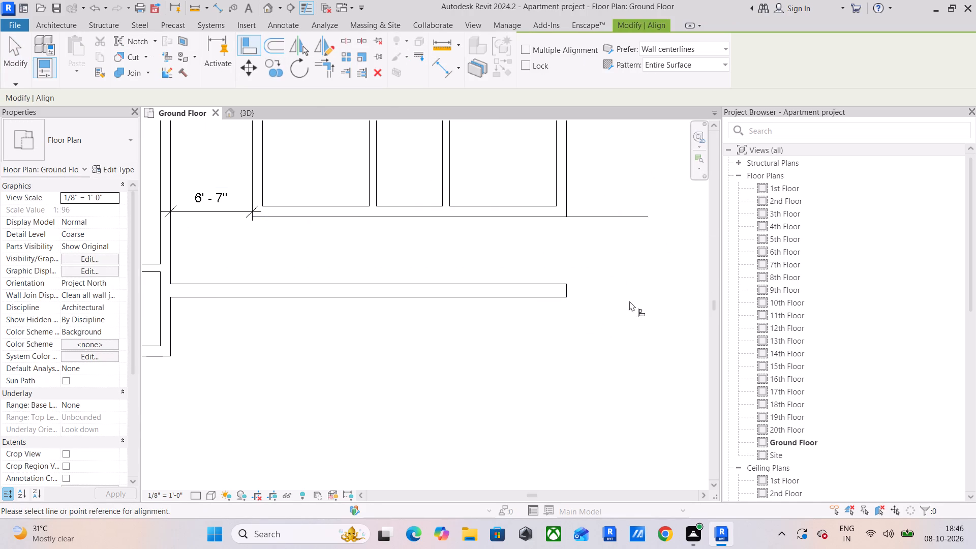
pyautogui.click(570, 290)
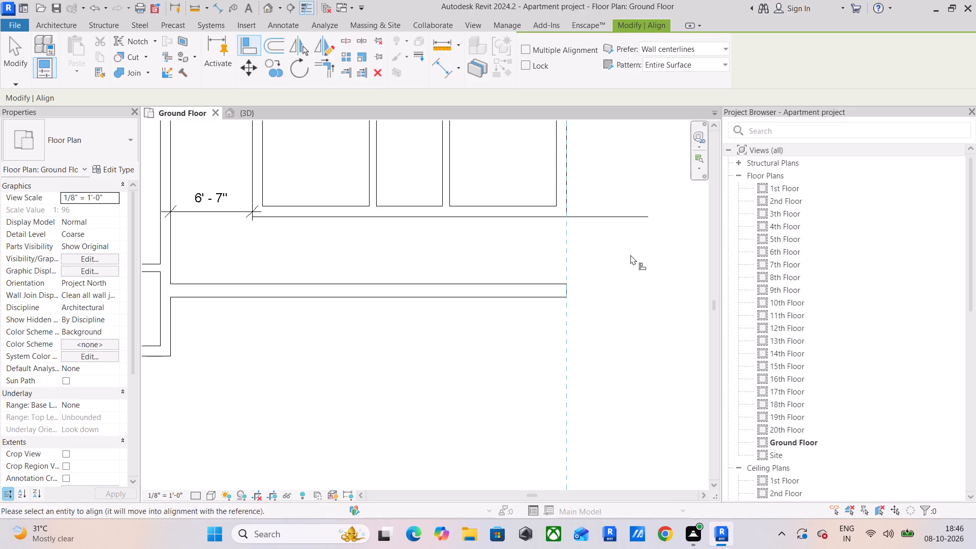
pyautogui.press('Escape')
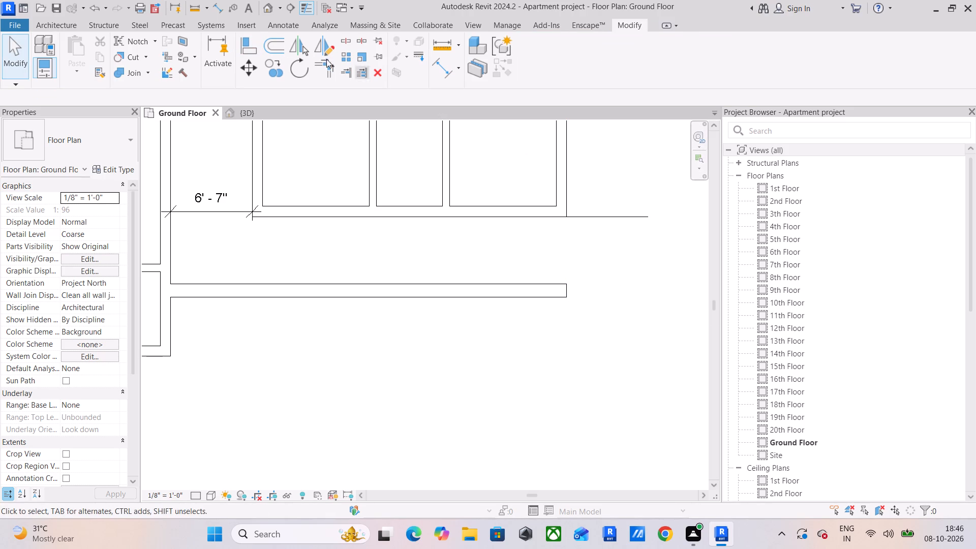
# Align the free end of the new 12" EXTERIOR WALL with the outer endpoint of the 6' 7" detail line.
pyautogui.click(254, 49)
pyautogui.click(649, 217)
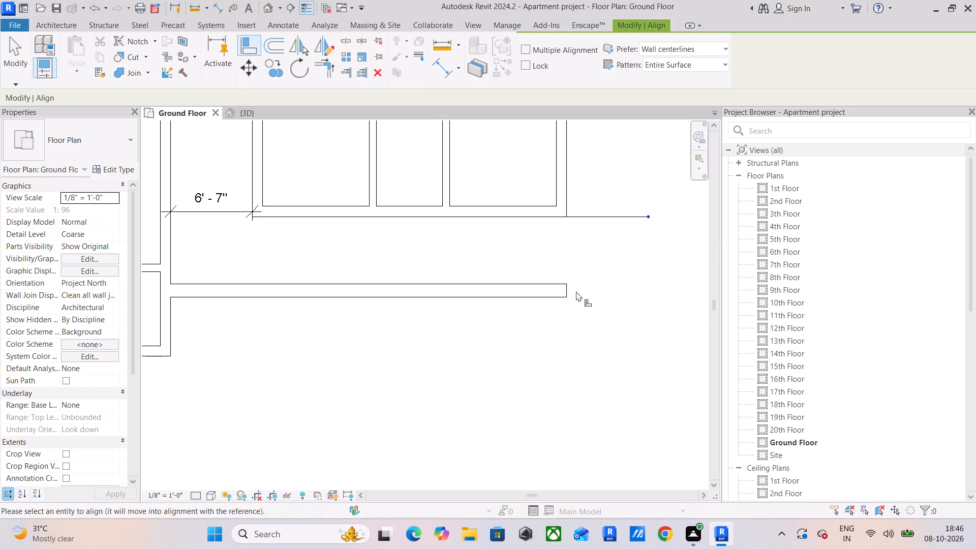
pyautogui.click(565, 291)
pyautogui.press('Escape')
pyautogui.scroll(-3, 615, 300)
pyautogui.moveTo(619, 301); pyautogui.dragTo(534, 285, button='middle')
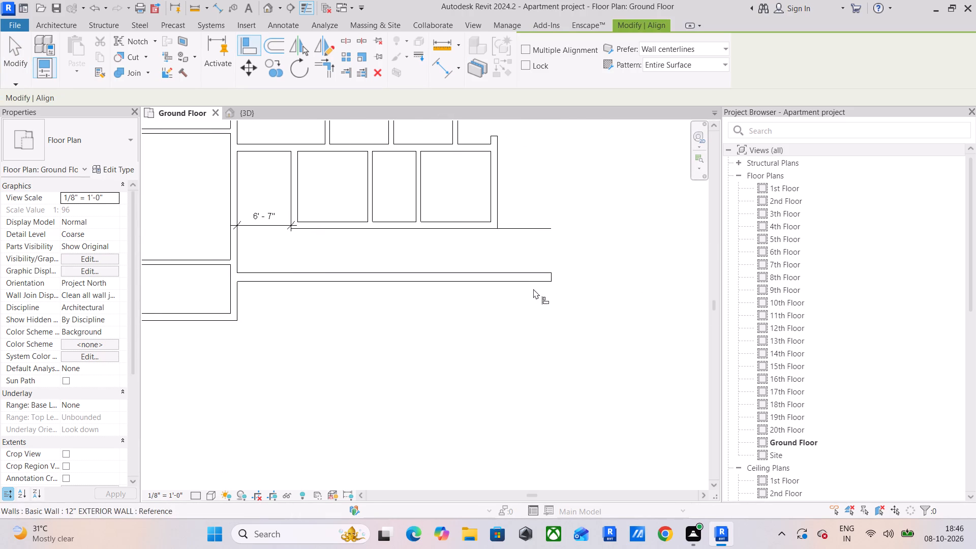
pyautogui.press('Escape')
pyautogui.press('Escape')
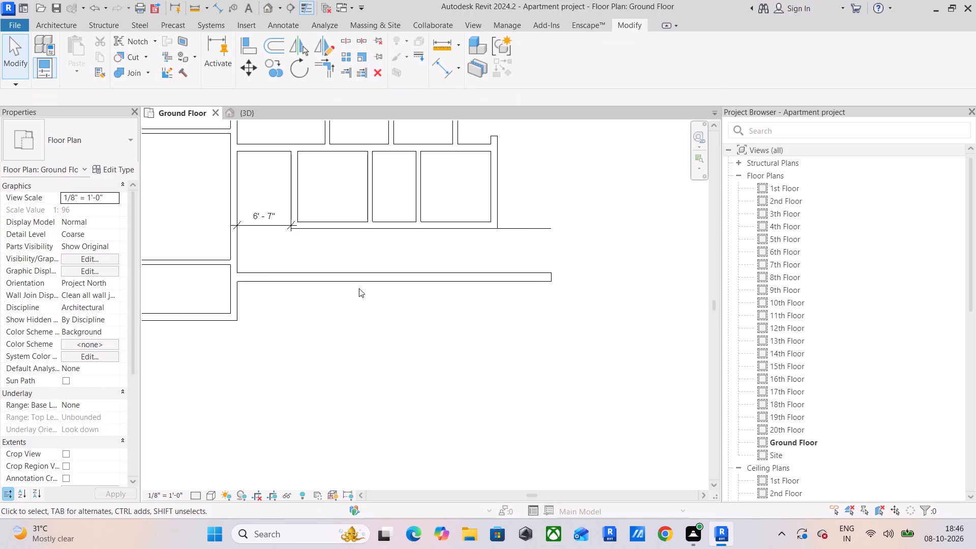
# Draw a 9" EXTERIOR WALL about 11' 1" long upward from the outer end of the horizontal 12" EXTERIOR WALL.
pyautogui.moveTo(359, 288); pyautogui.dragTo(380, 289, button='middle')
pyautogui.click(257, 245)
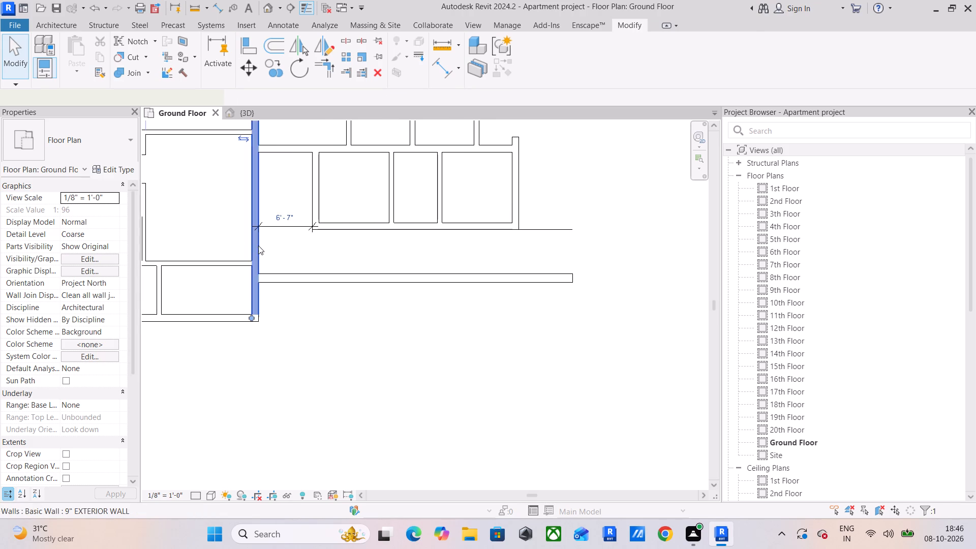
pyautogui.click(498, 68)
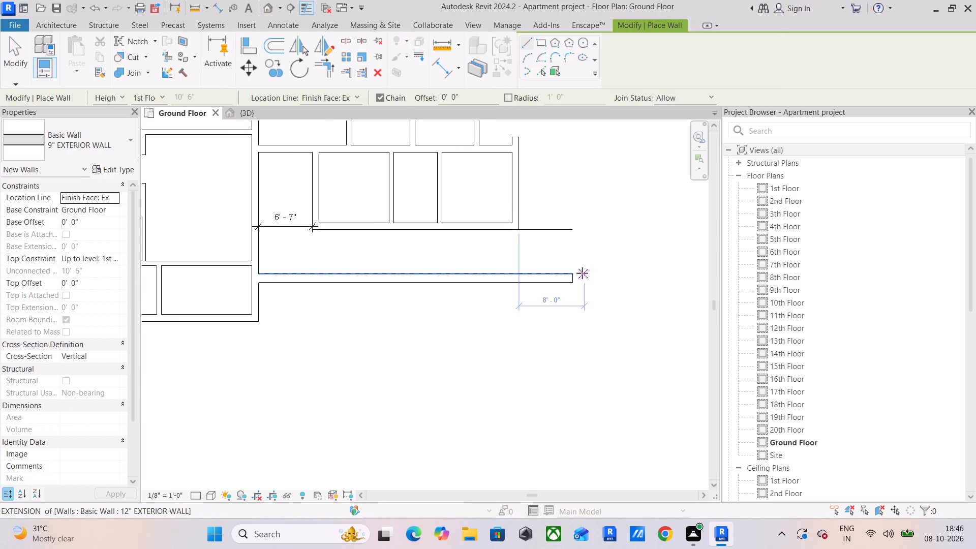
pyautogui.click(572, 273)
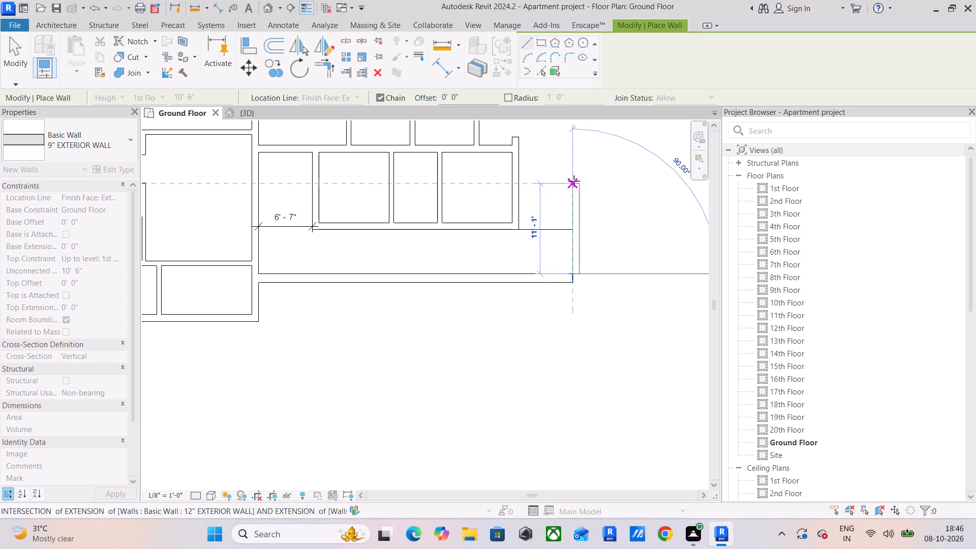
pyautogui.click(574, 181)
pyautogui.press('Escape')
pyautogui.press('Escape')
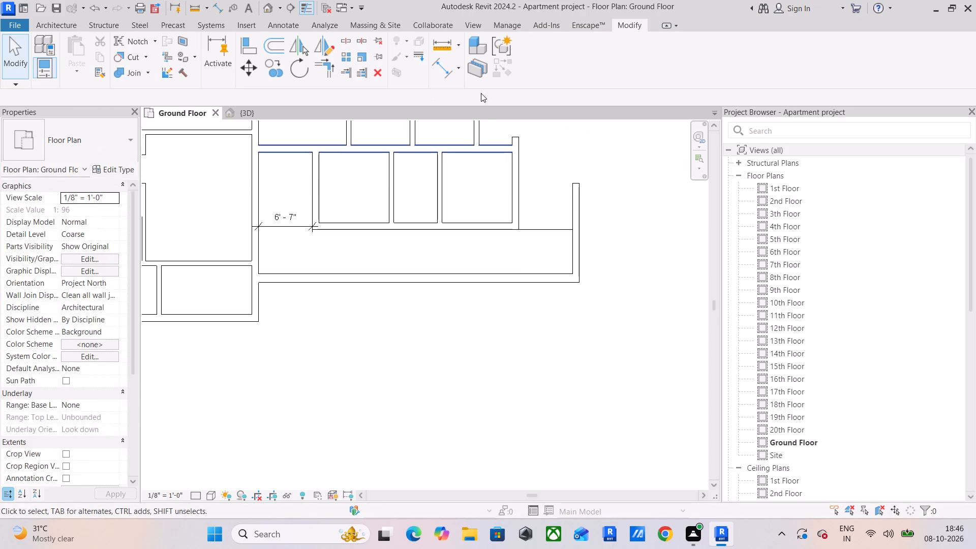
# Draw a horizontal detail line about 9' long outward from the lower small block's outer wall, starting 2' 6" below the end room's upper inner corner.
pyautogui.click(267, 21)
pyautogui.click(297, 44)
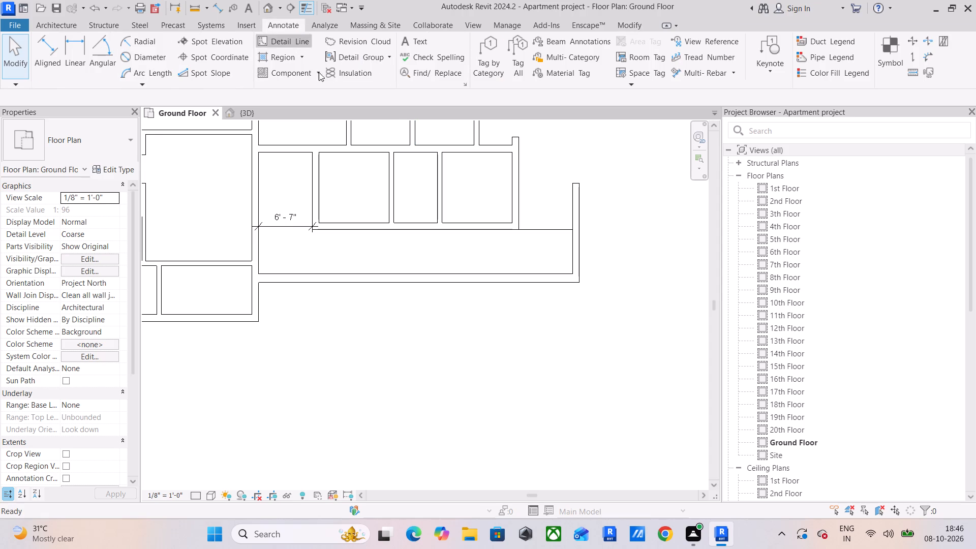
pyautogui.scroll(5, 517, 133)
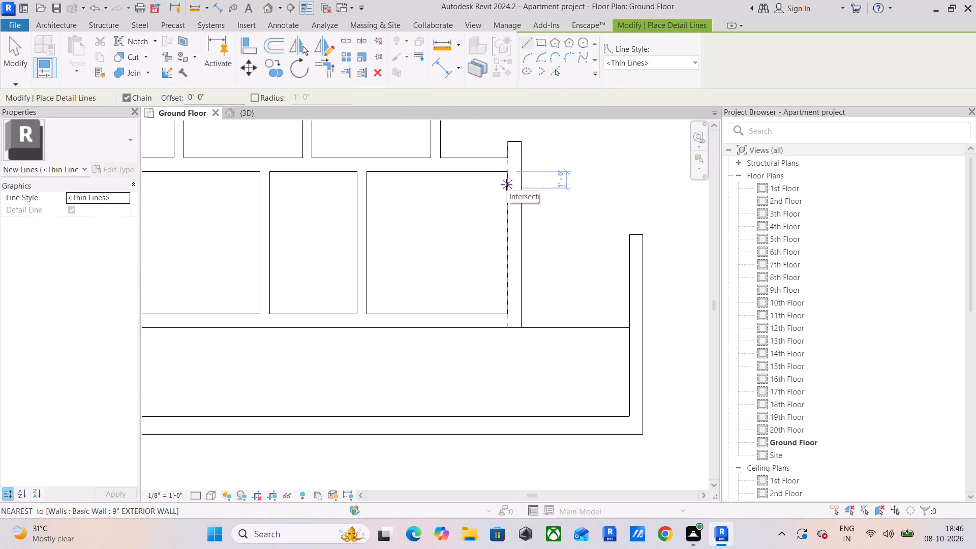
pyautogui.write("2'")
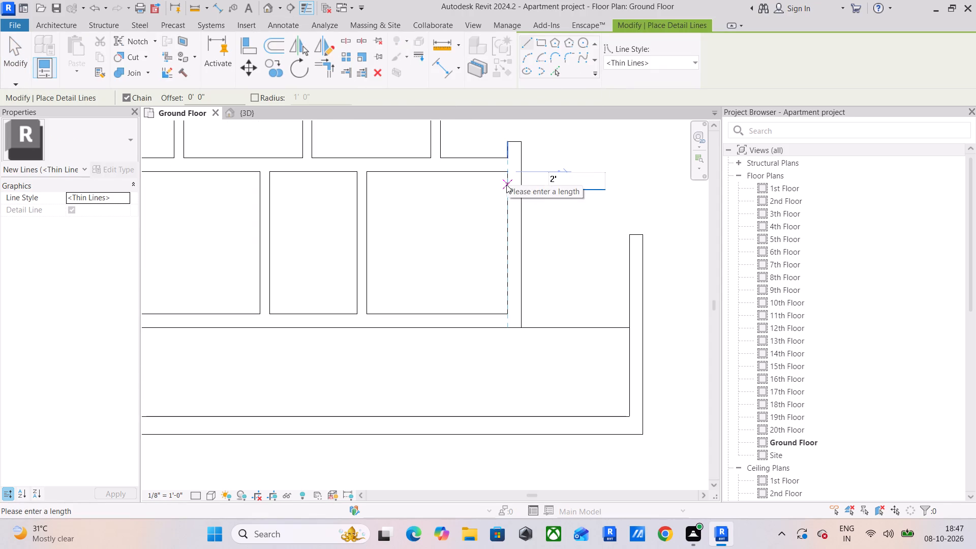
pyautogui.write('6"')
pyautogui.press('Return')
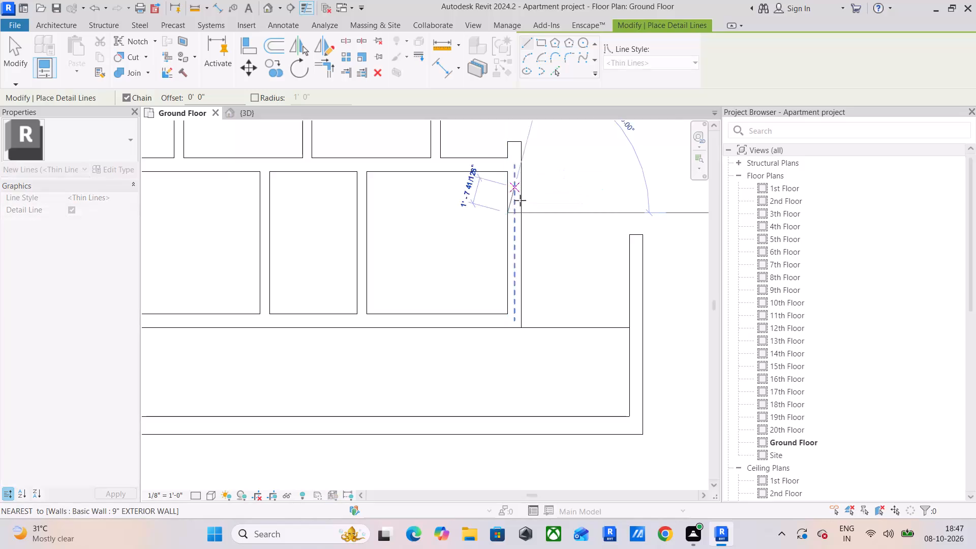
pyautogui.click(656, 215)
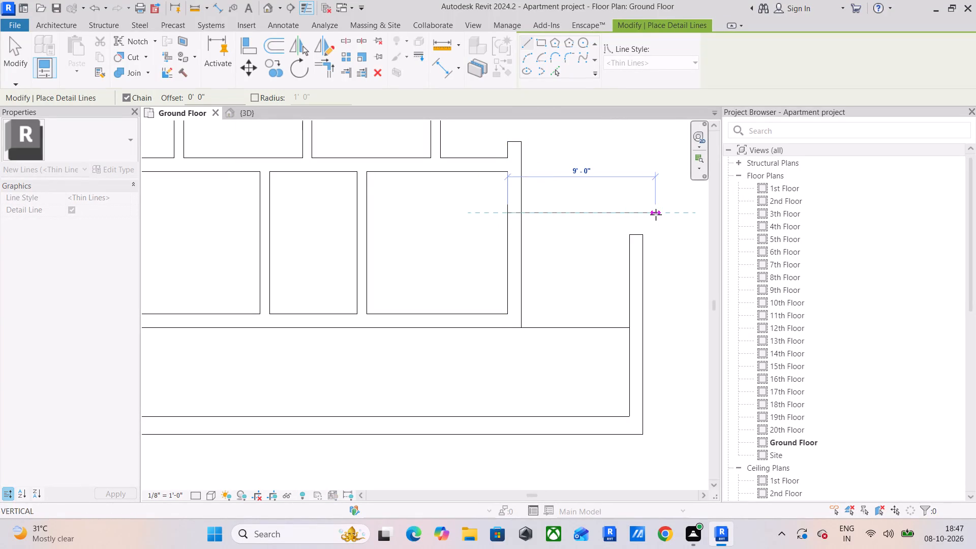
pyautogui.press('Escape')
pyautogui.press('Escape')
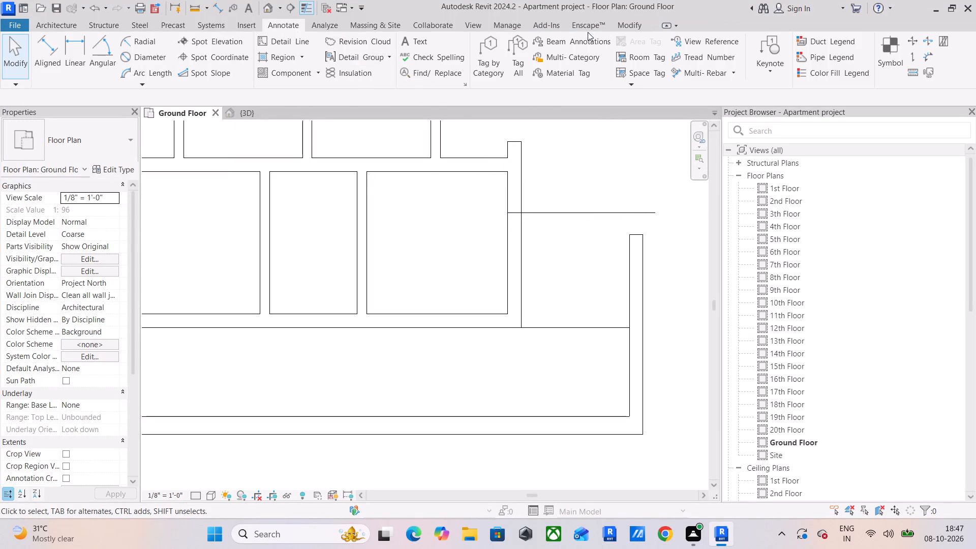
# Align the upper end of the passage's vertical 9" EXTERIOR WALL with the new horizontal detail line.
pyautogui.click(624, 26)
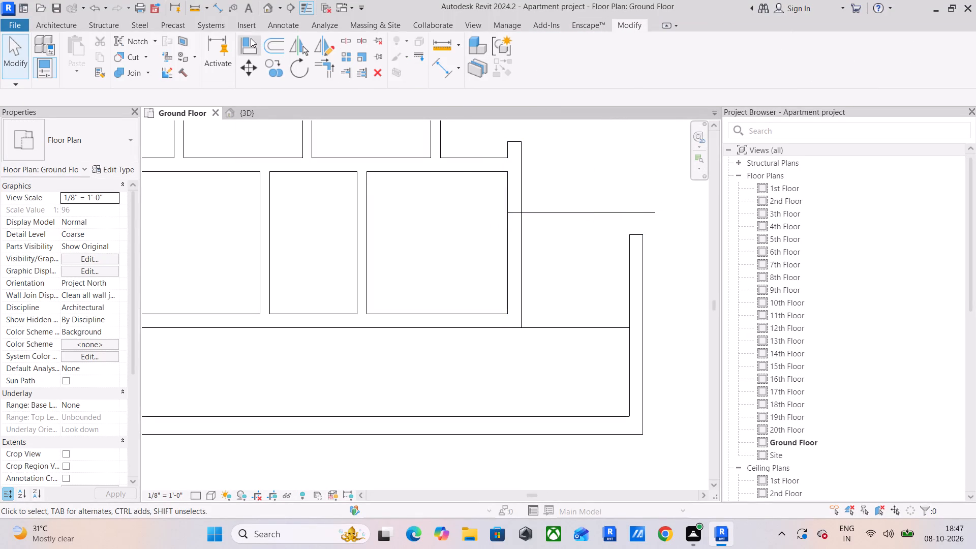
pyautogui.click(251, 38)
pyautogui.click(626, 212)
pyautogui.click(637, 233)
pyautogui.press('Escape')
pyautogui.scroll(-2, 589, 262)
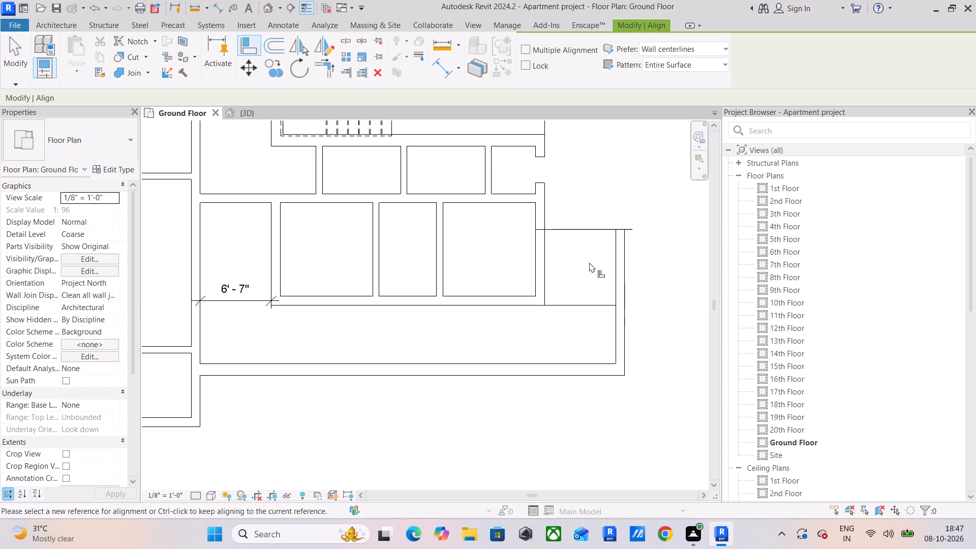
pyautogui.scroll(-1, 589, 262)
pyautogui.press('Escape')
# Select all instances of the helper detail lines around the lower small block and delete them.
pyautogui.click(586, 300)
pyautogui.write('sa')
pyautogui.press('Delete')
pyautogui.press('Escape')
pyautogui.press('Escape')
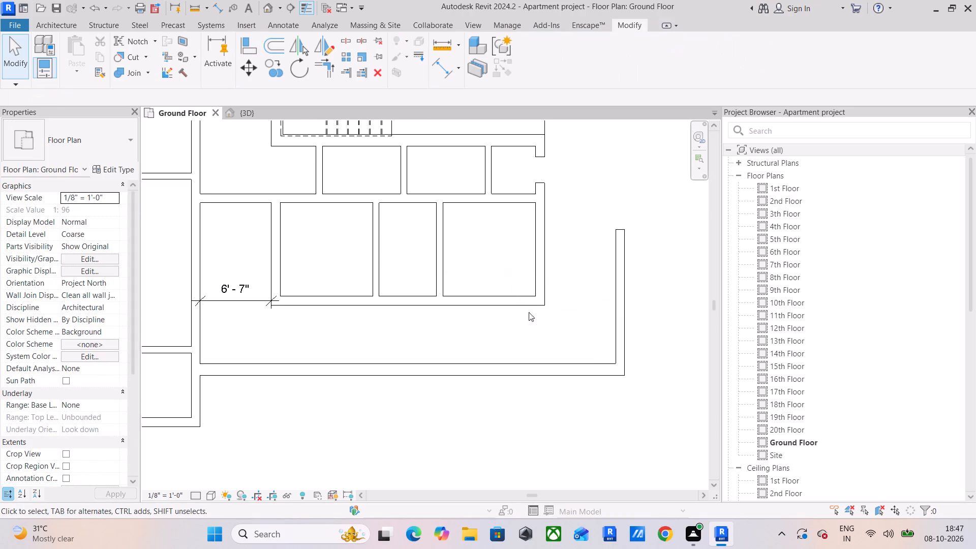
# Delete the 6' 7" dimension between the large block and the lower small block.
pyautogui.click(230, 297)
pyautogui.press('Delete')
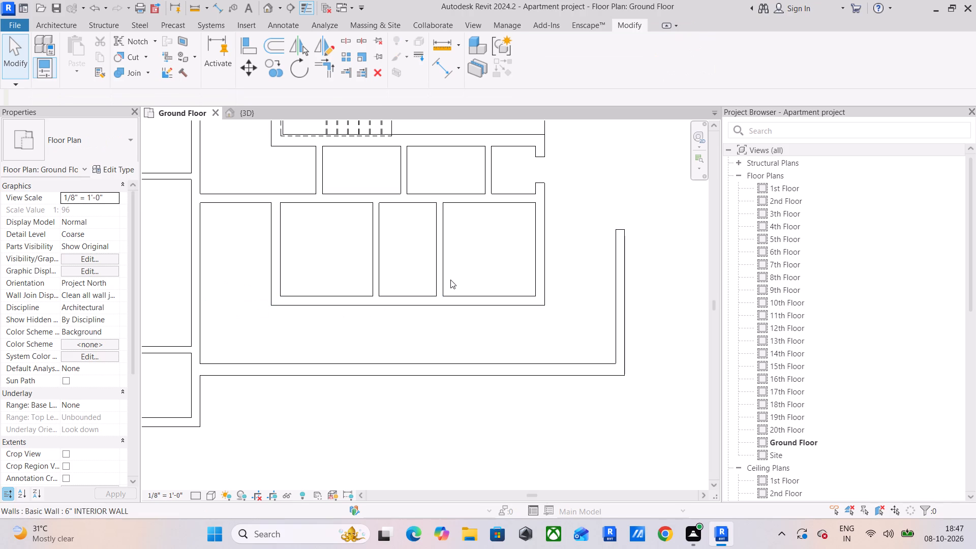
# Draw a 6' 7" horizontal 9" EXTERIOR WALL from the passage wall's upper end to the lower small block, with its thickness toward the passage.
pyautogui.click(621, 257)
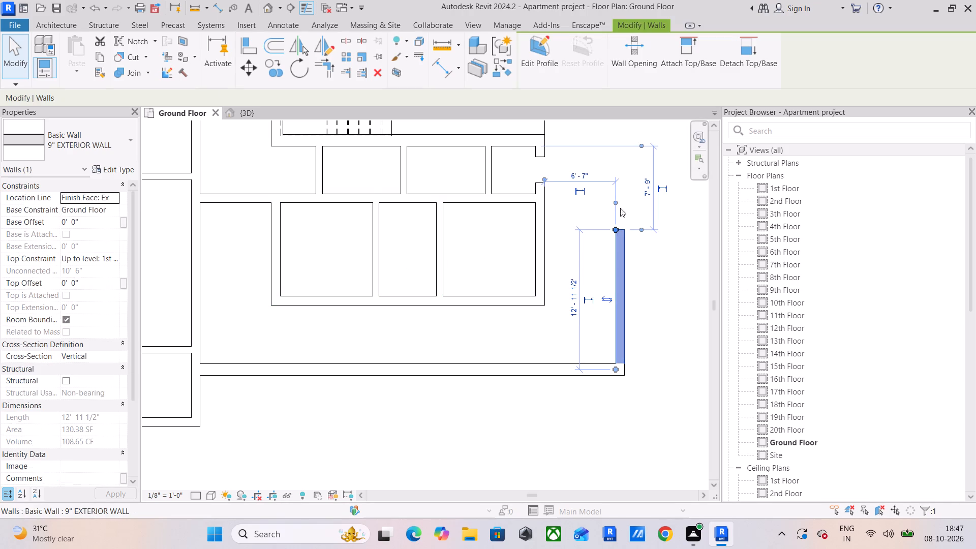
pyautogui.click(508, 68)
pyautogui.scroll(4, 602, 225)
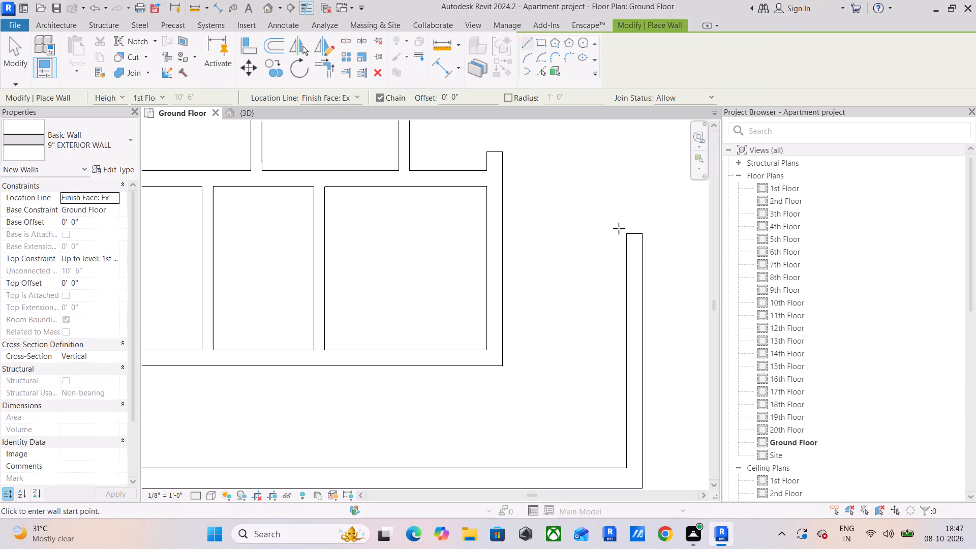
pyautogui.click(623, 233)
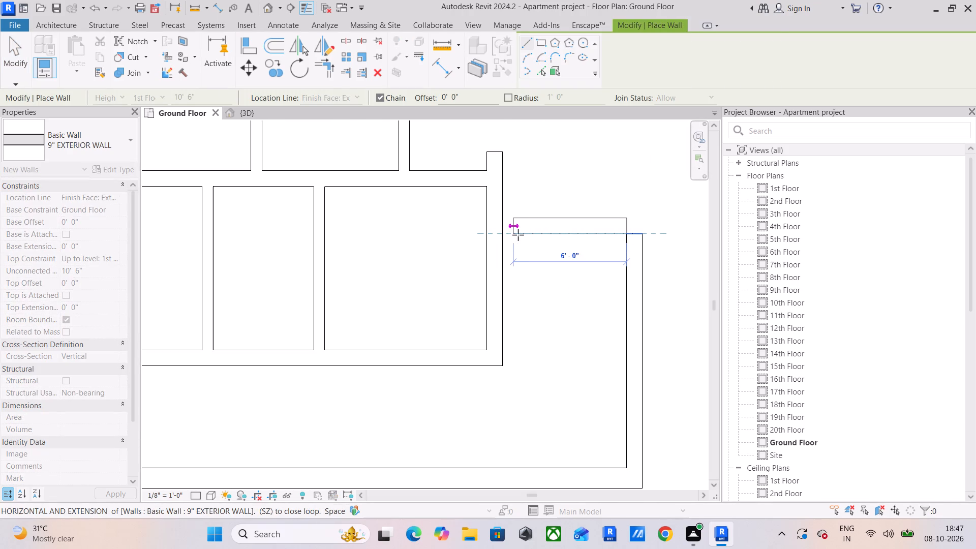
pyautogui.press('space')
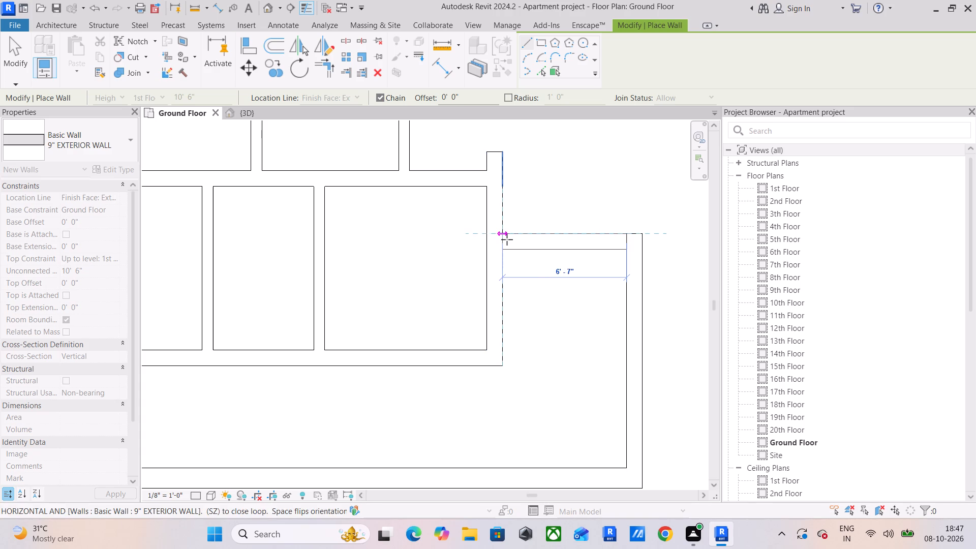
pyautogui.click(507, 239)
pyautogui.press('Escape')
pyautogui.scroll(-3, 526, 265)
pyautogui.scroll(-1, 588, 276)
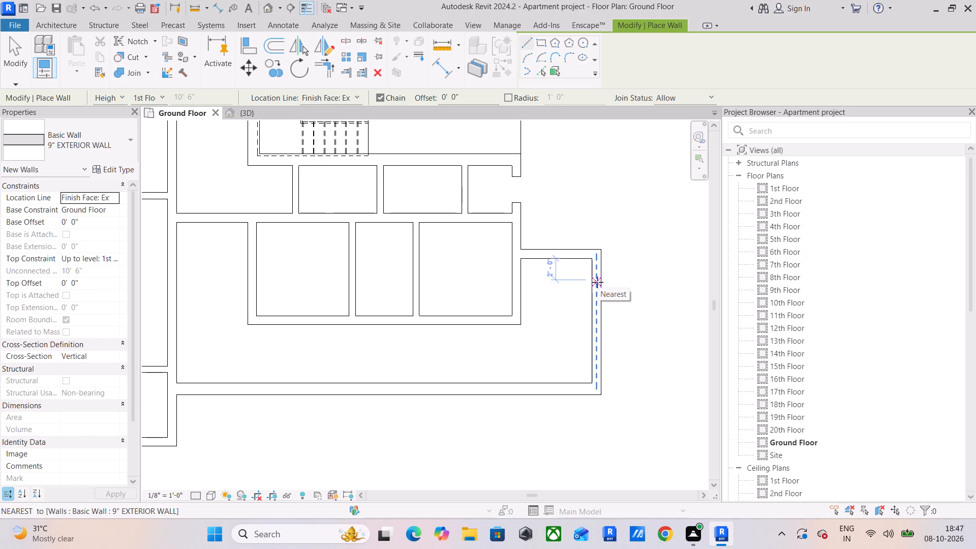
pyautogui.moveTo(581, 272); pyautogui.dragTo(581, 310, button='middle')
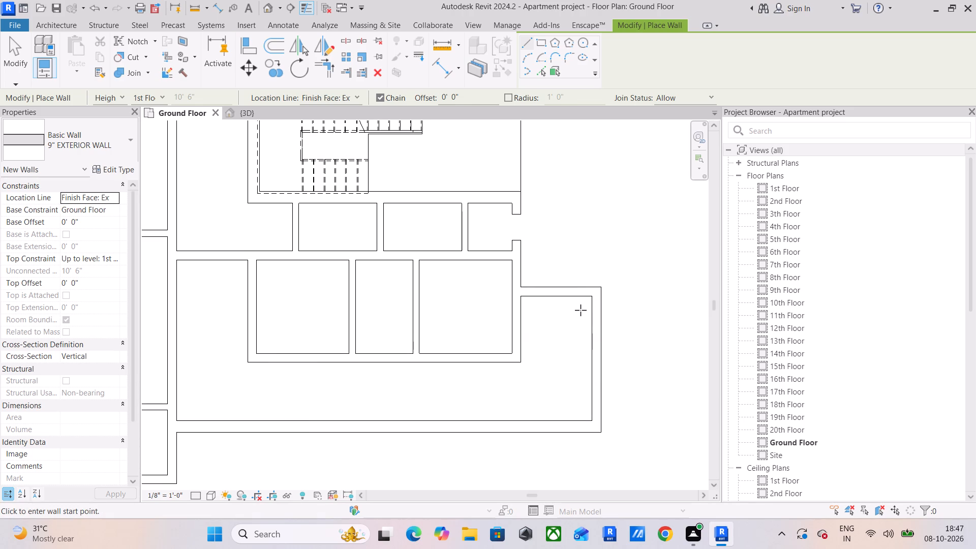
pyautogui.press('Escape')
pyautogui.press('Escape')
pyautogui.press('Escape')
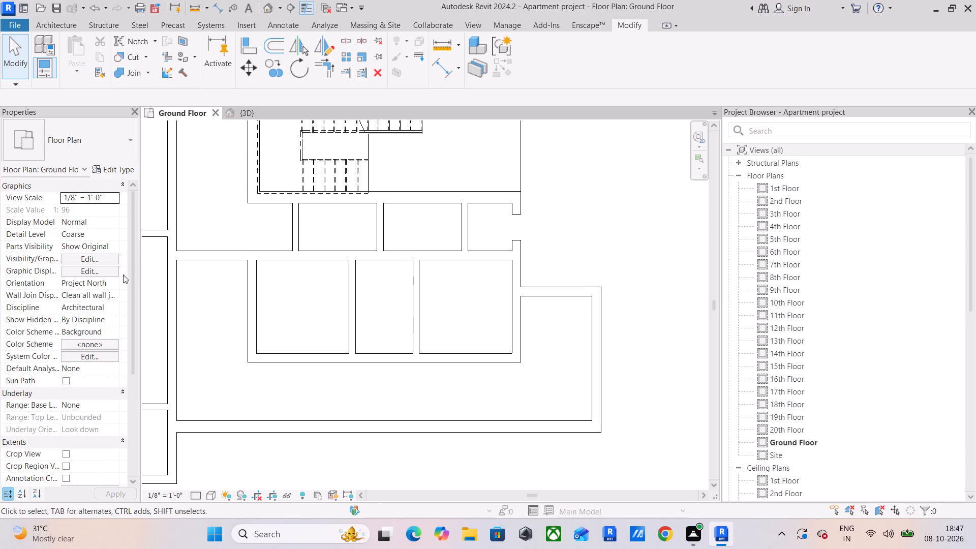
# Draw a 12' 9" EXTERIOR WALL vertically upward from the passage's upper outer corner.
pyautogui.click(169, 296)
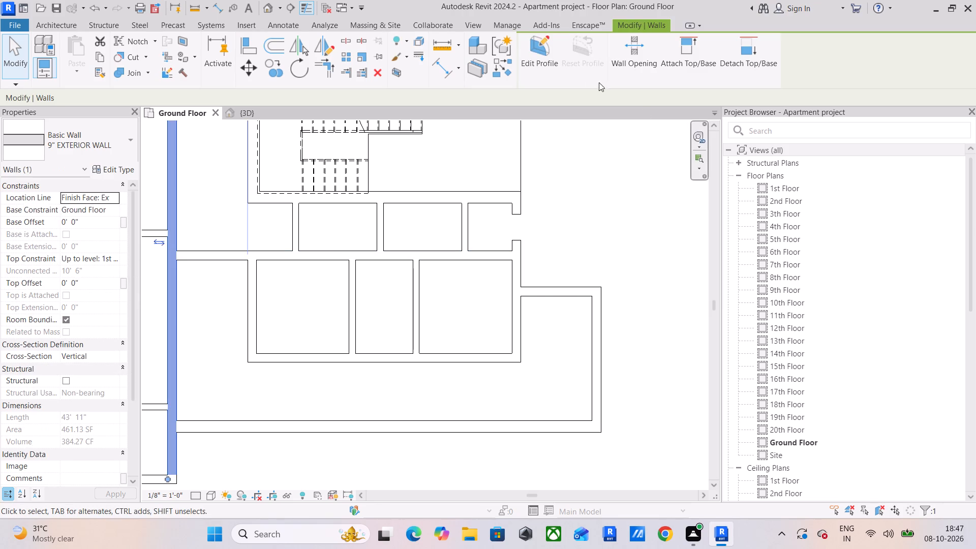
pyautogui.click(502, 67)
pyautogui.click(598, 283)
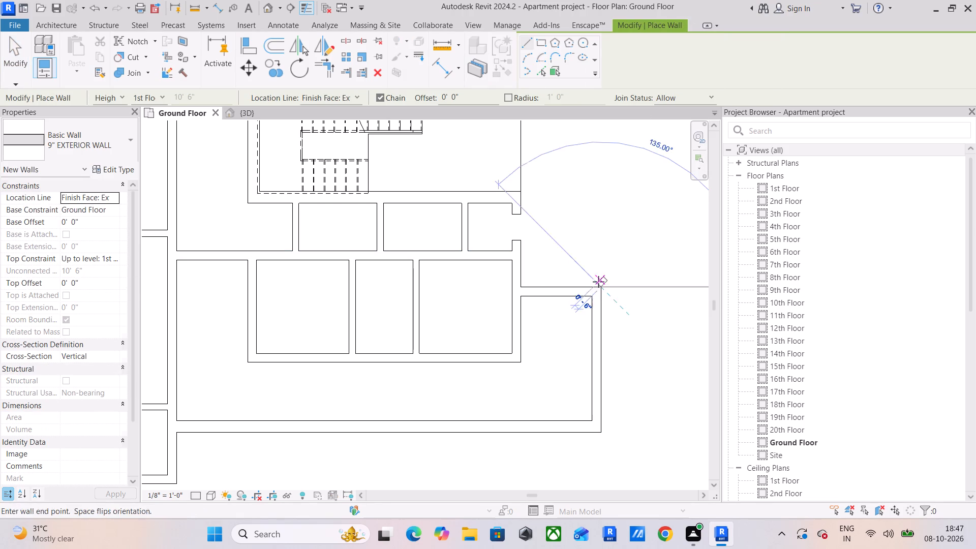
pyautogui.press('space')
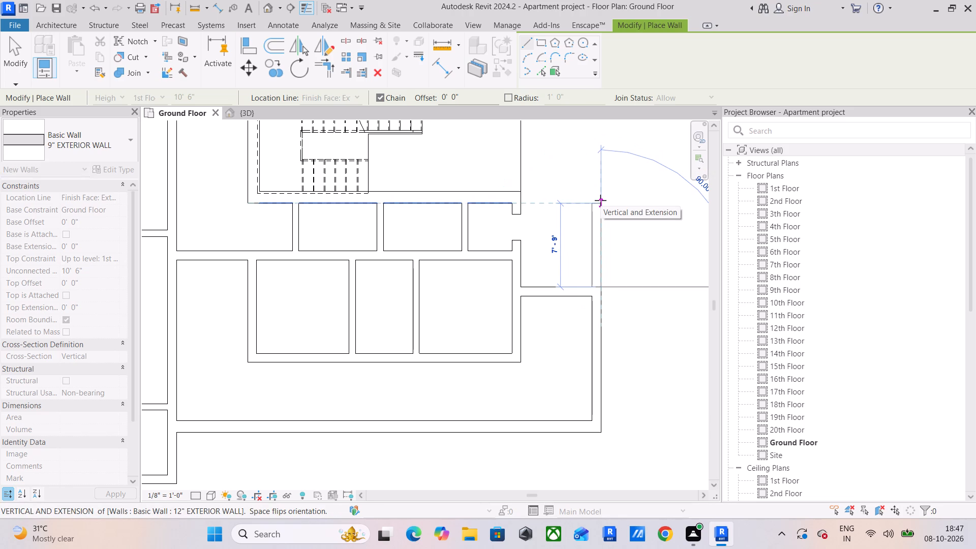
pyautogui.write('12')
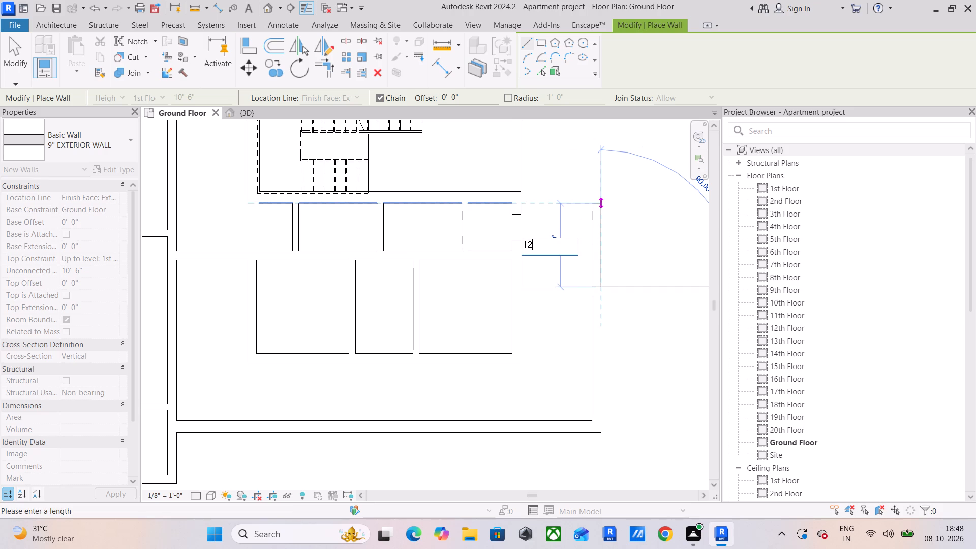
pyautogui.press("'")
pyautogui.press('Return')
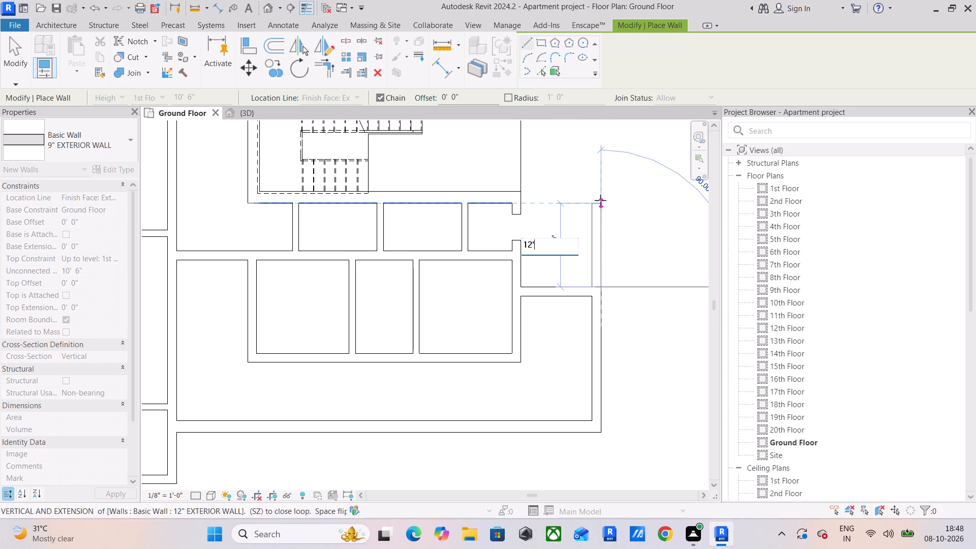
pyautogui.press('Escape')
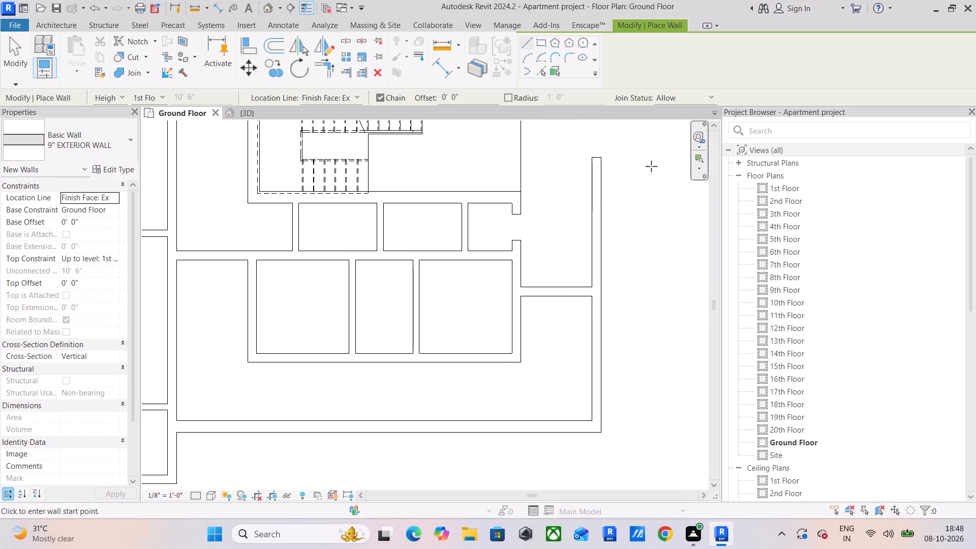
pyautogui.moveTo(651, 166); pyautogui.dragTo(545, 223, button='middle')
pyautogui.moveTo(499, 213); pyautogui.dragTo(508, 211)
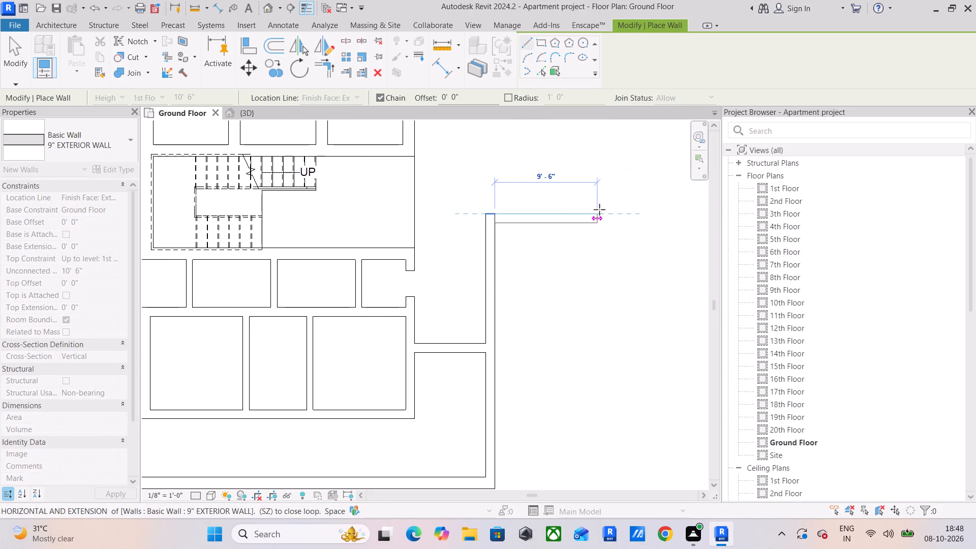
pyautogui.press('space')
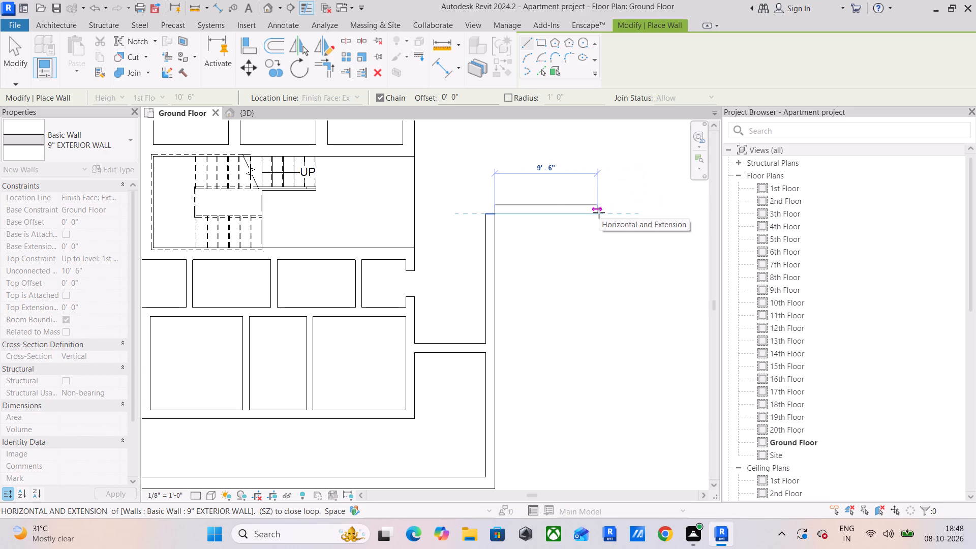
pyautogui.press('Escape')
# Draw a 23' 6" INTERIOR WALL horizontally outward from the upper end of the new 12' vertical wall.
pyautogui.click(94, 143)
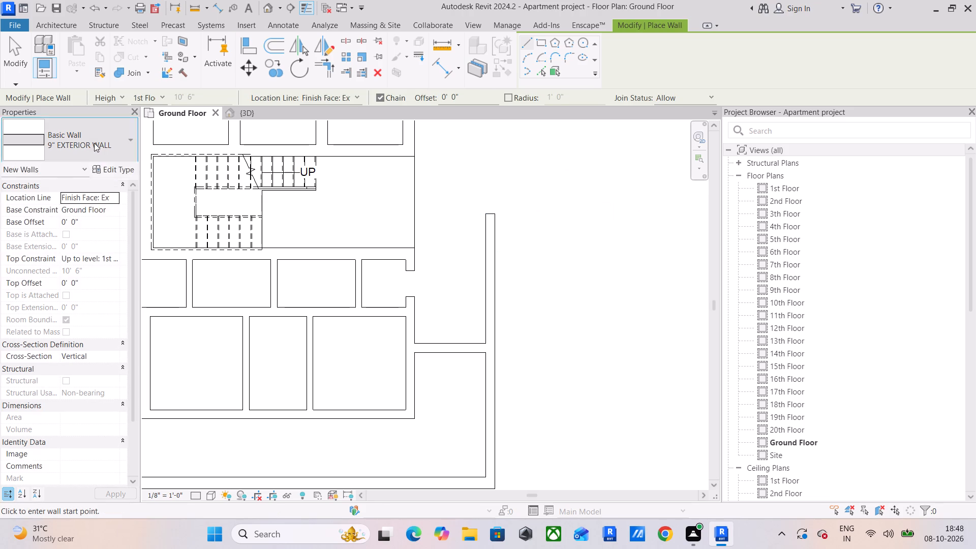
pyautogui.scroll(1, 105, 191)
pyautogui.click(96, 228)
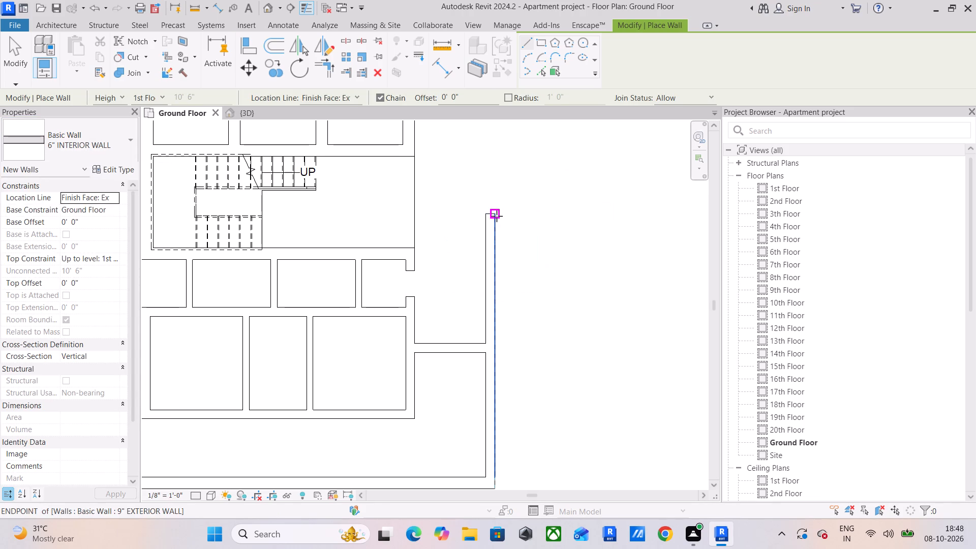
pyautogui.click(497, 216)
pyautogui.press('space')
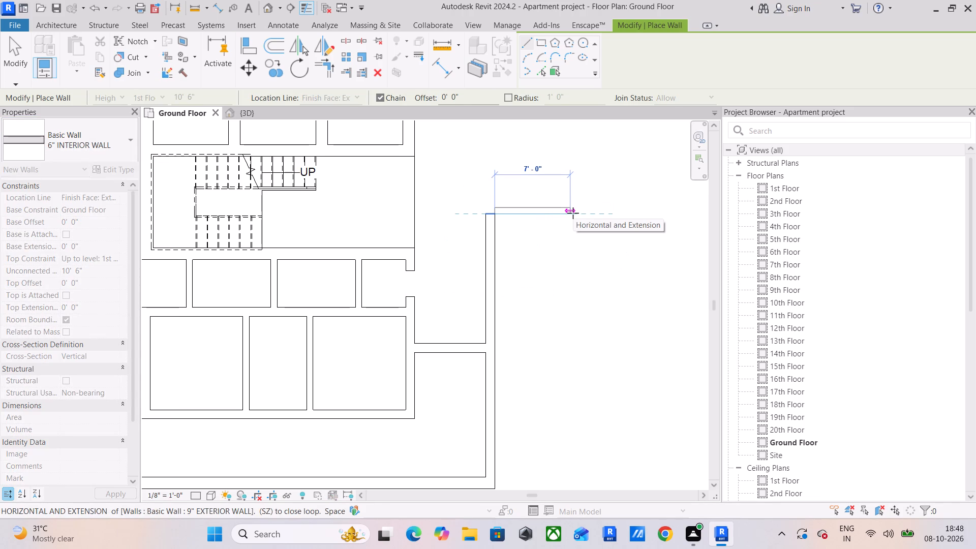
pyautogui.write("23'")
pyautogui.press('Return')
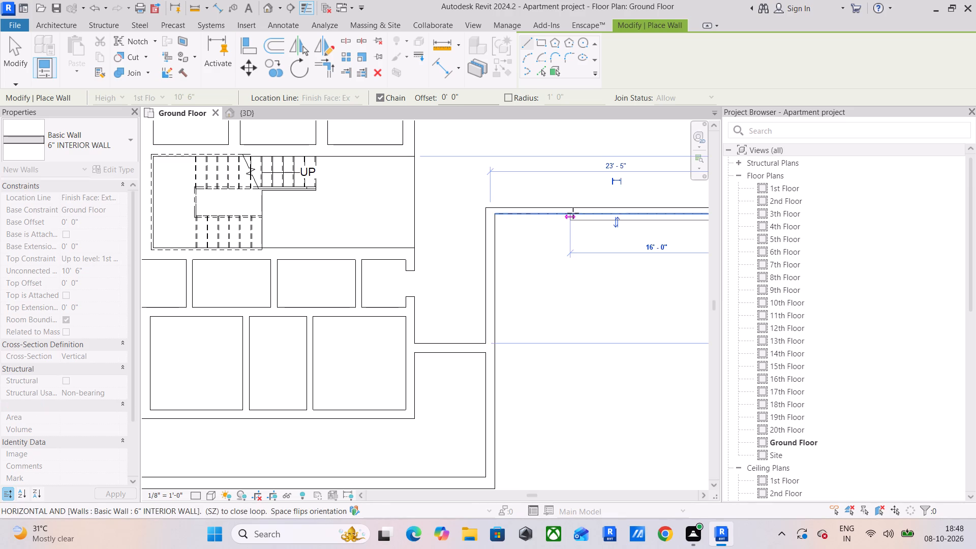
# Continue the 6" INTERIOR WALL 12' vertically downward from the outer end of the 23' horizontal wall.
pyautogui.scroll(-2, 573, 213)
pyautogui.moveTo(574, 214); pyautogui.dragTo(422, 209, button='middle')
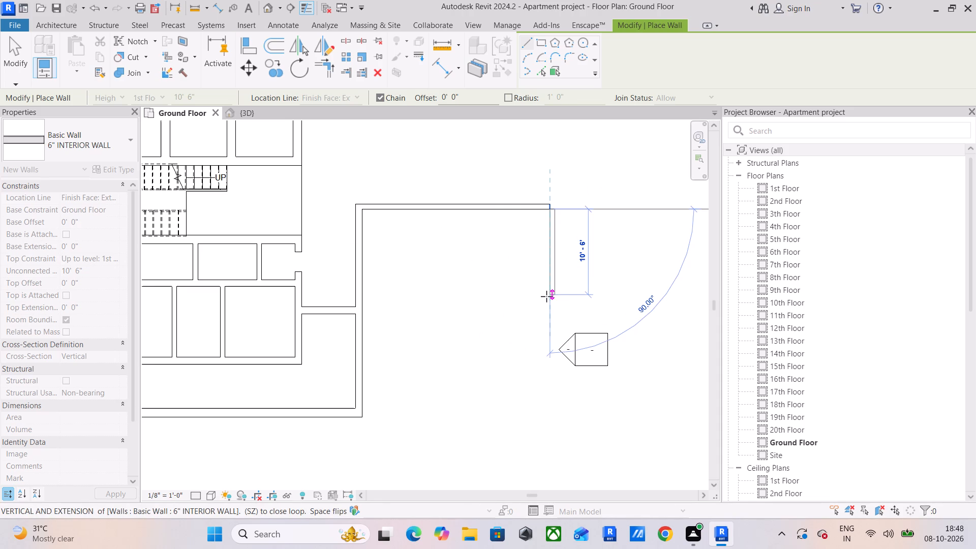
pyautogui.write('12')
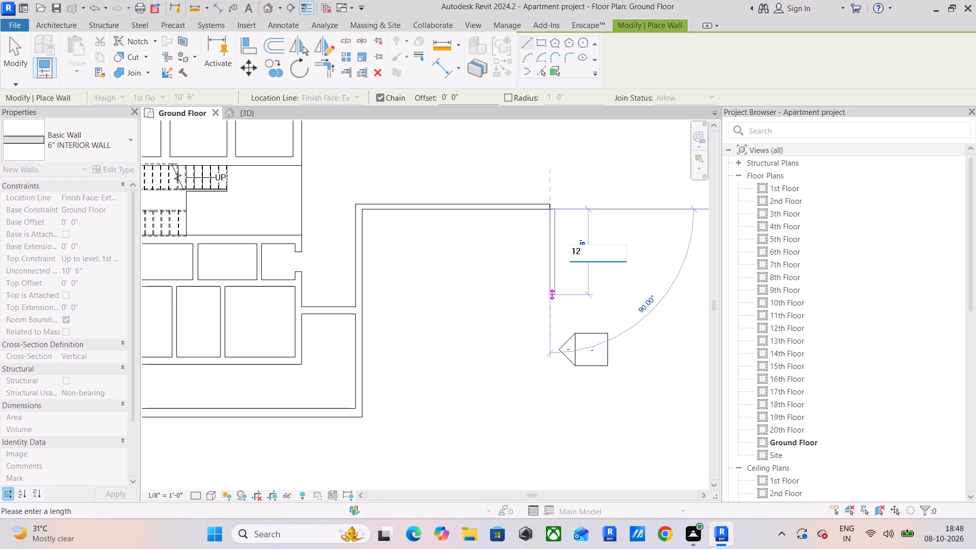
pyautogui.press("'")
pyautogui.press('Return')
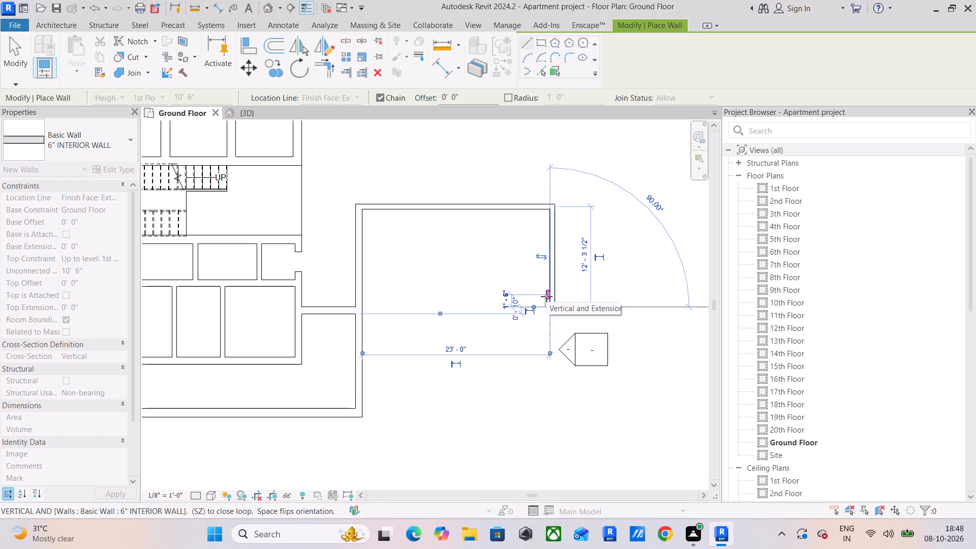
pyautogui.press('Escape')
pyautogui.moveTo(649, 291); pyautogui.dragTo(554, 360, button='middle')
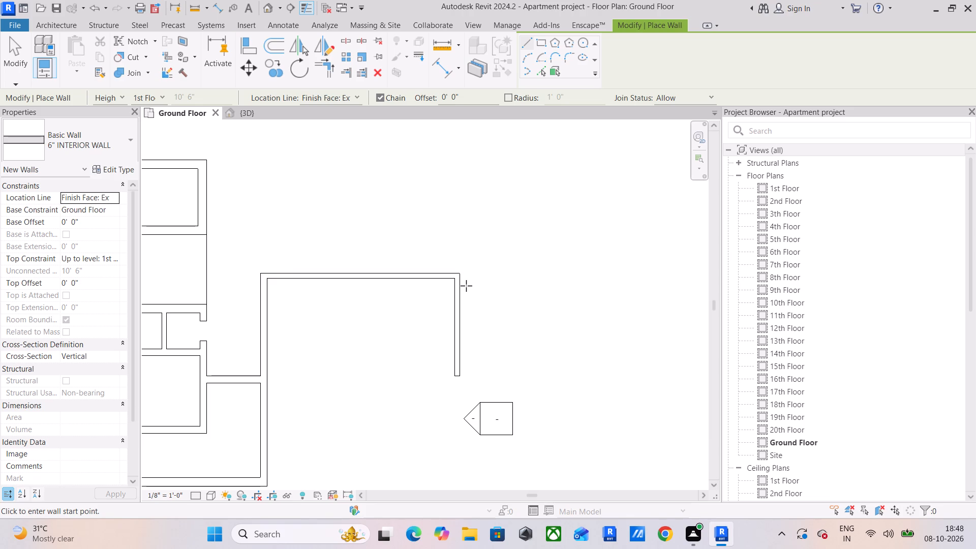
pyautogui.press('Escape')
pyautogui.press('Escape')
# Change the upper horizontal 6" INTERIOR WALL of the walled area to type 9" EXTERIOR WALL.
pyautogui.click(381, 278)
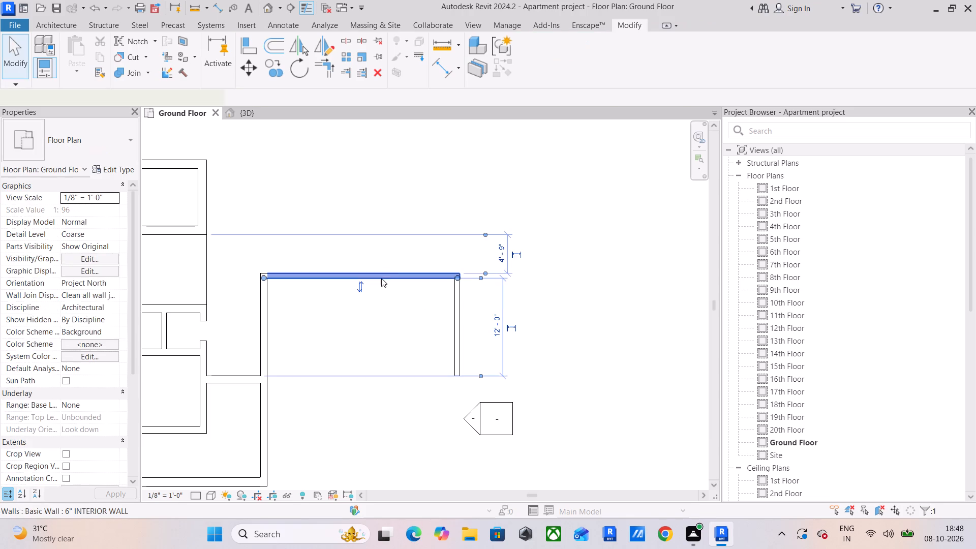
pyautogui.click(97, 157)
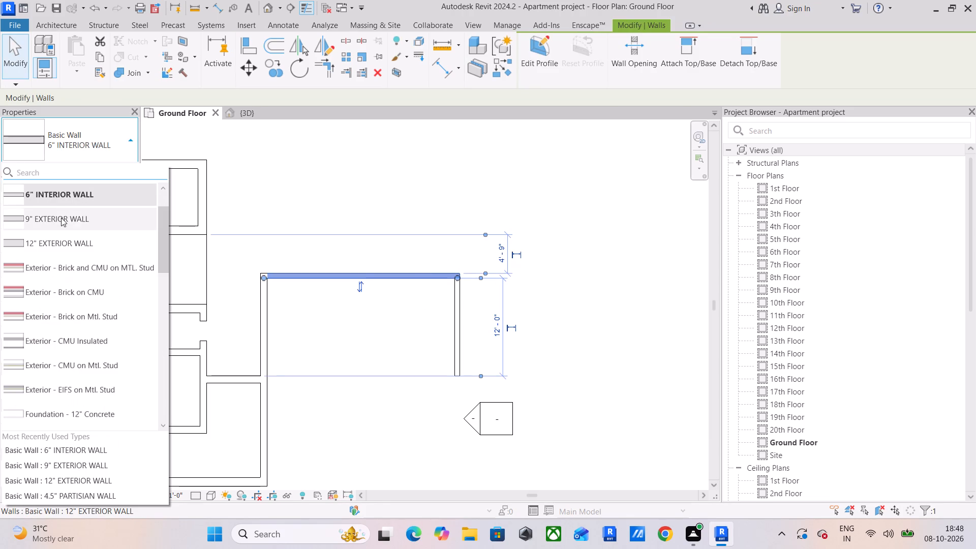
pyautogui.click(61, 218)
pyautogui.click(325, 315)
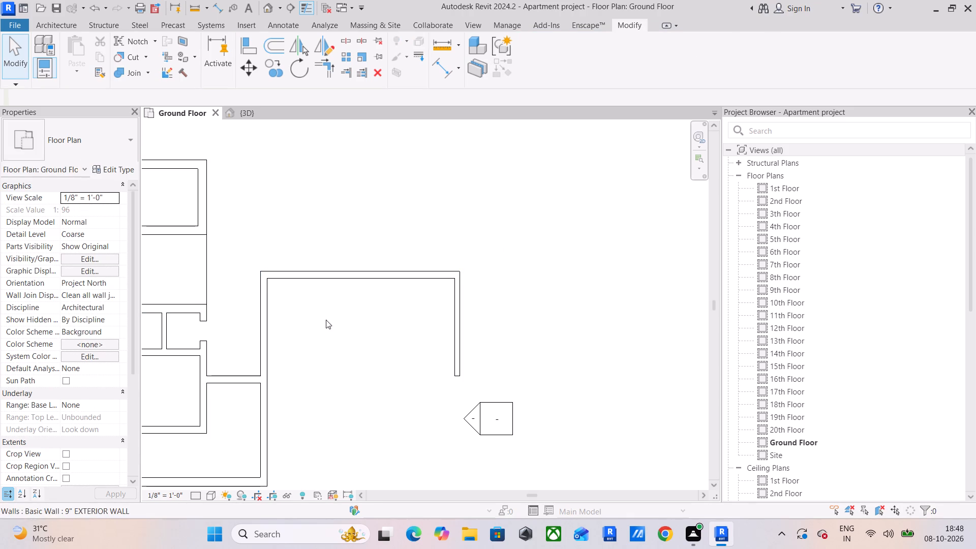
# Draw a 23' 6" INTERIOR WALL horizontally from the passage's upper outer corner to the lower end of the 12' vertical wall.
pyautogui.click(456, 314)
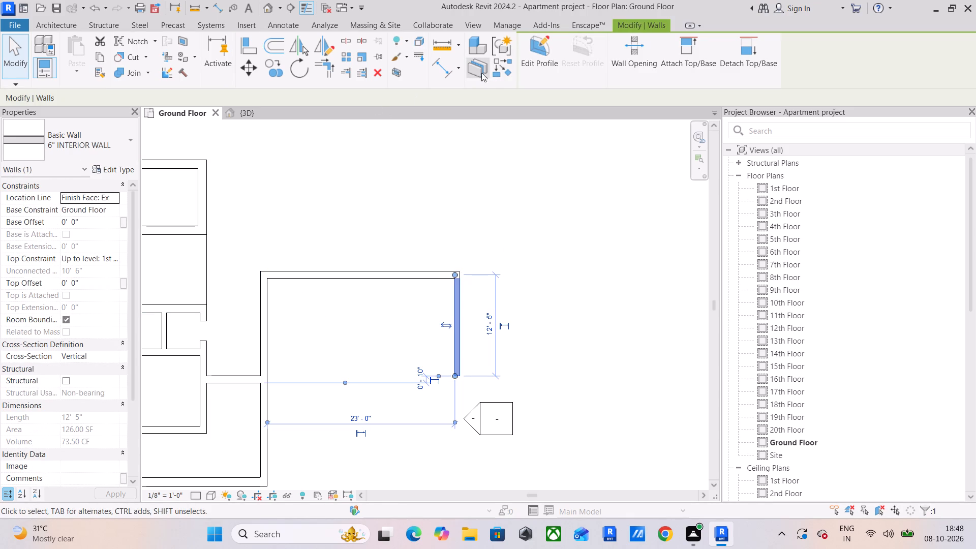
pyautogui.click(508, 66)
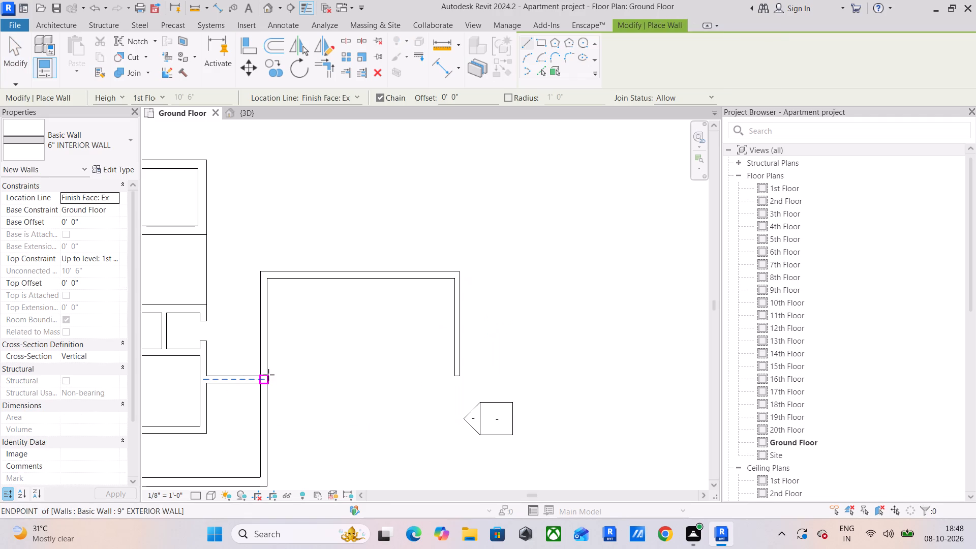
pyautogui.scroll(5, 268, 375)
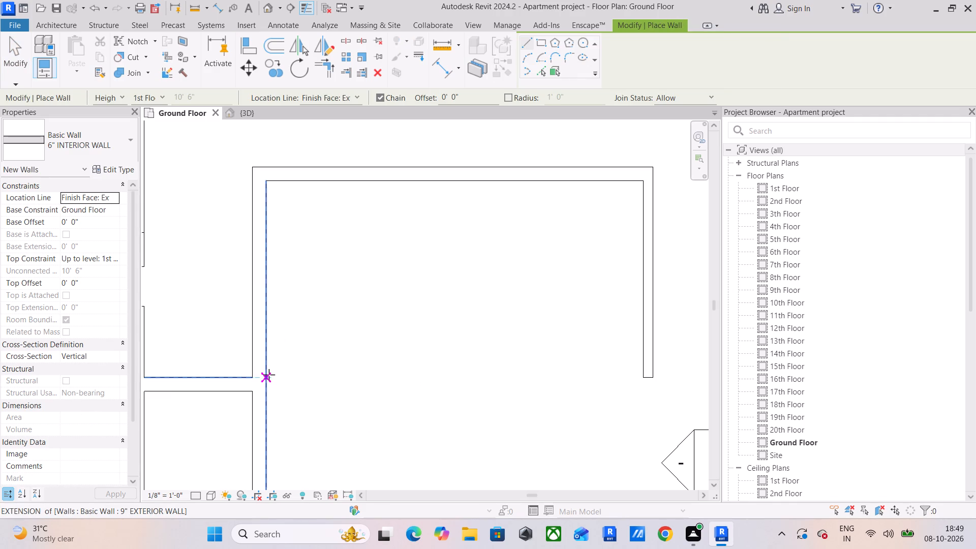
pyautogui.click(269, 375)
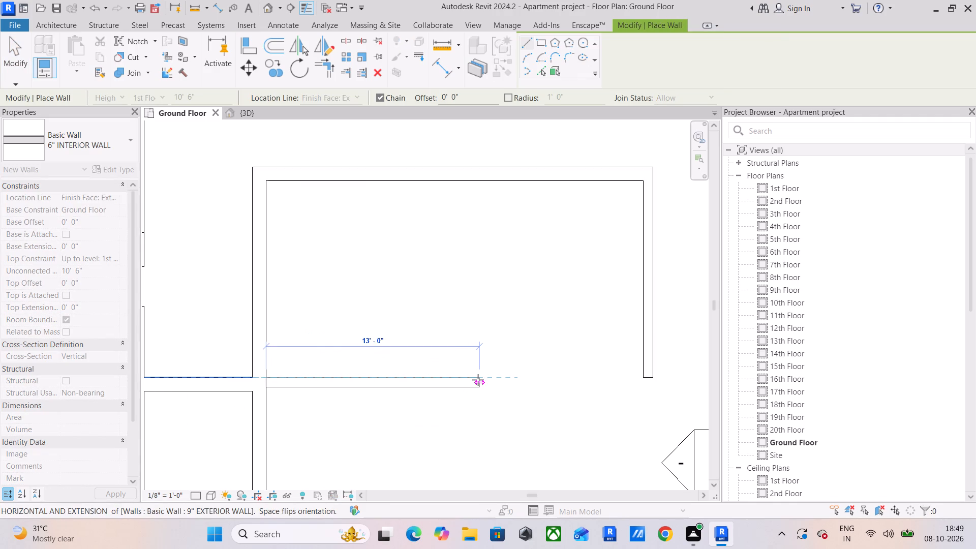
pyautogui.click(644, 376)
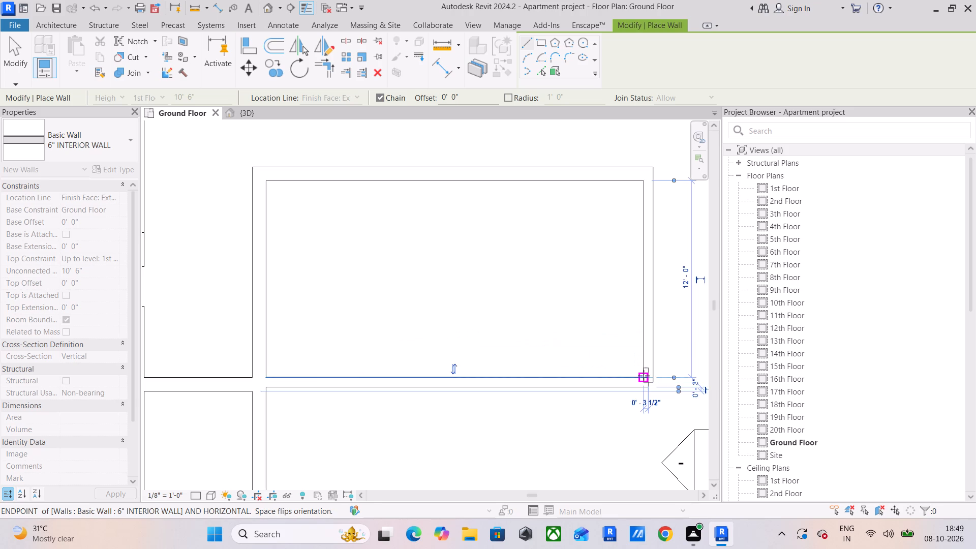
pyautogui.press('Escape')
pyautogui.press('Escape')
# Delete the 12' vertical 6" INTERIOR WALL at the outer side of the walled area.
pyautogui.click(647, 307)
pyautogui.press('Delete')
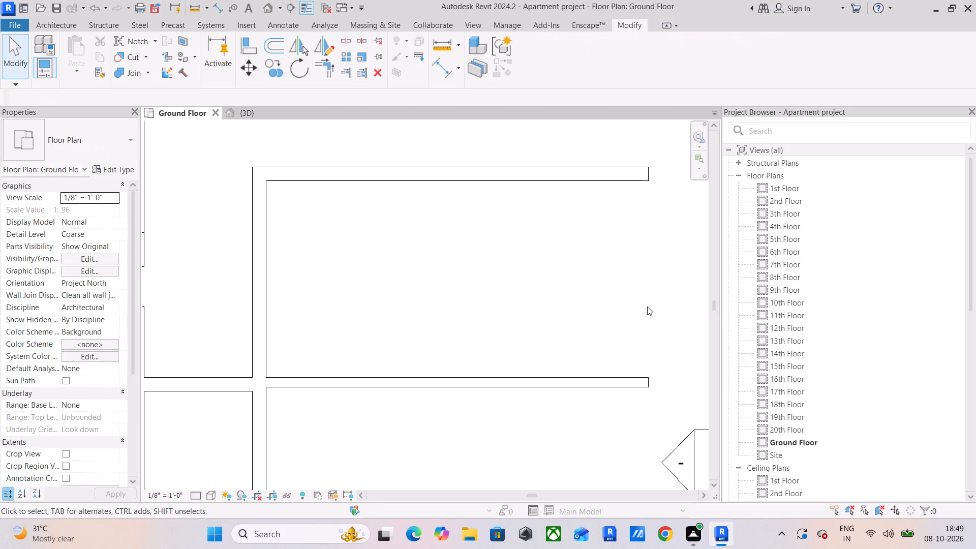
# Draw a 16' 6" INTERIOR WALL vertically downward from the new horizontal wall's outer end, with its thickness on the outside.
pyautogui.moveTo(643, 306); pyautogui.dragTo(502, 225, button='middle')
pyautogui.moveTo(526, 282); pyautogui.dragTo(627, 207, button='middle')
pyautogui.scroll(-2, 624, 217)
pyautogui.moveTo(614, 231); pyautogui.dragTo(529, 260, button='middle')
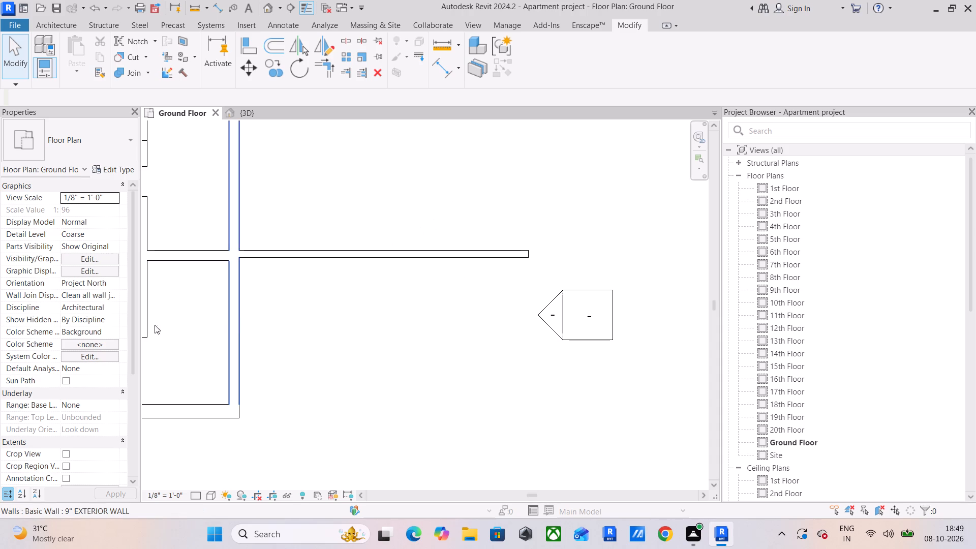
pyautogui.moveTo(239, 325); pyautogui.dragTo(296, 265, button='middle')
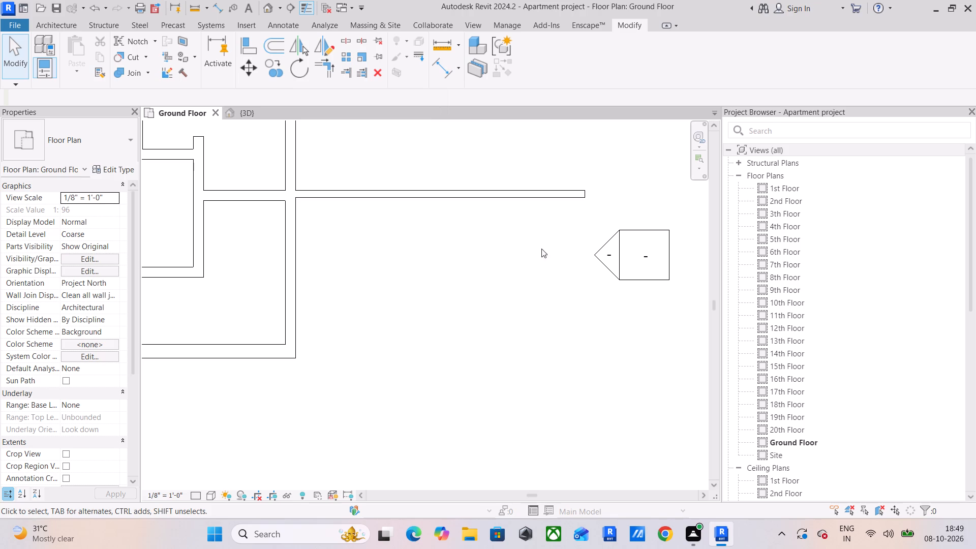
pyautogui.click(577, 190)
pyautogui.click(506, 64)
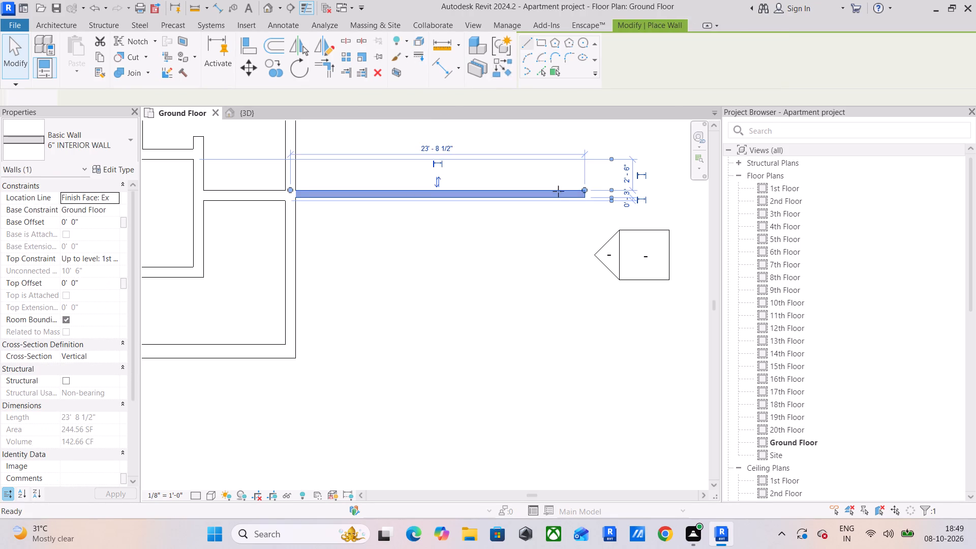
pyautogui.click(586, 201)
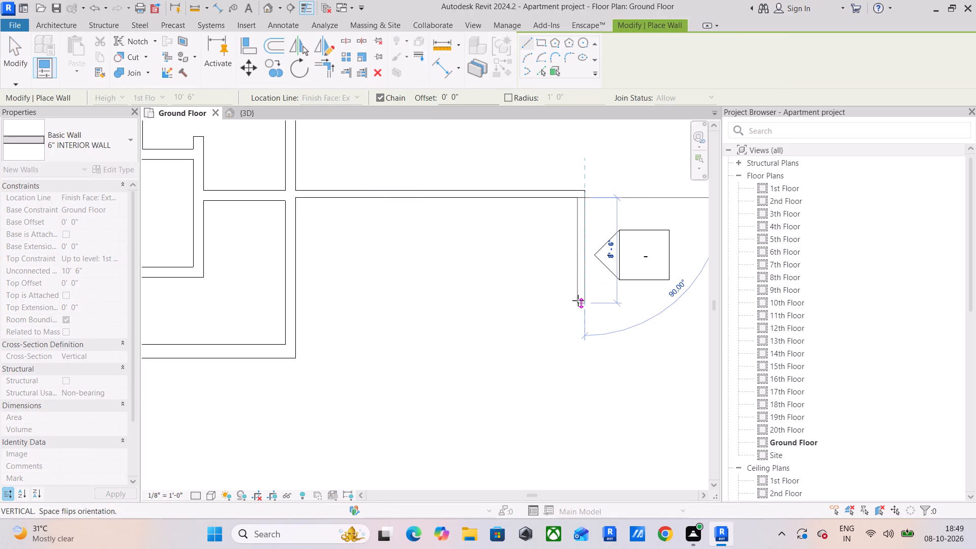
pyautogui.press('space')
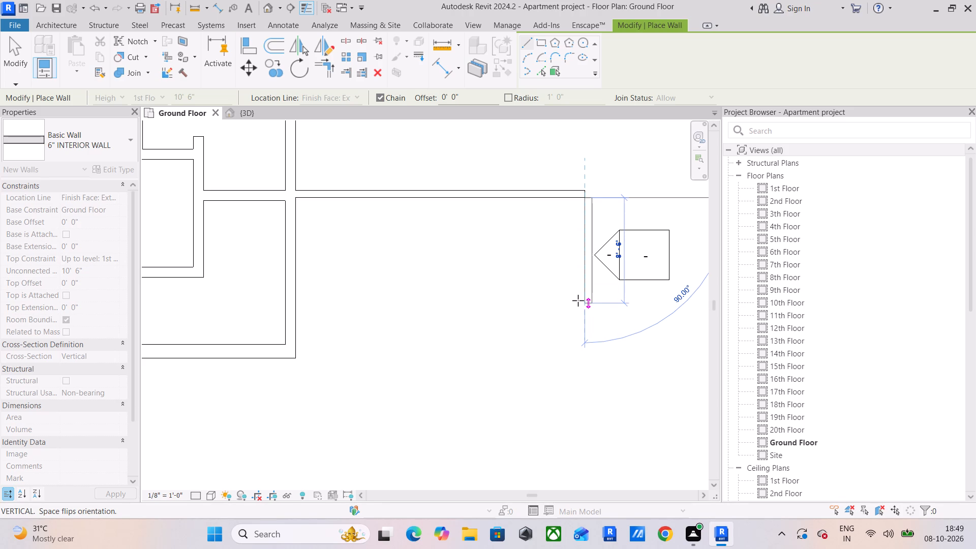
pyautogui.write('16')
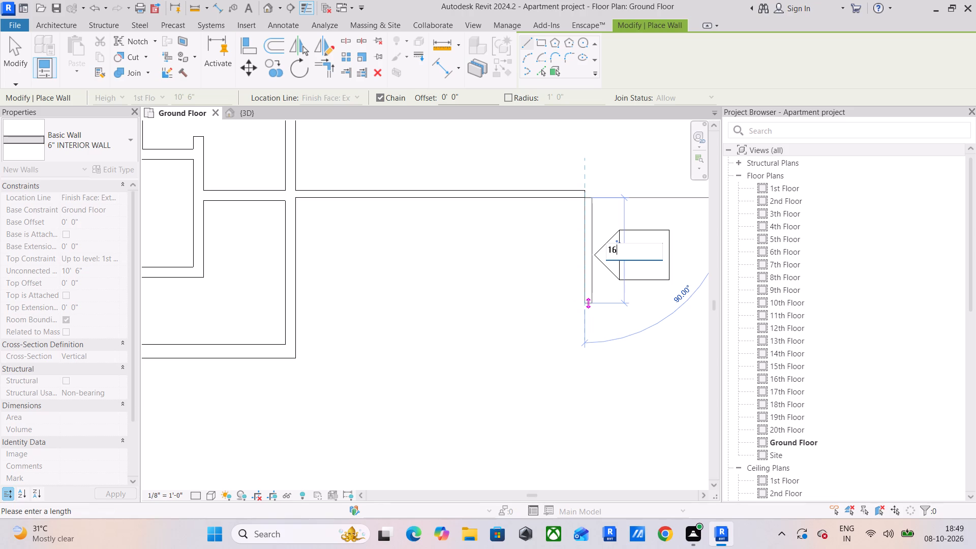
pyautogui.press("'")
pyautogui.press('Return')
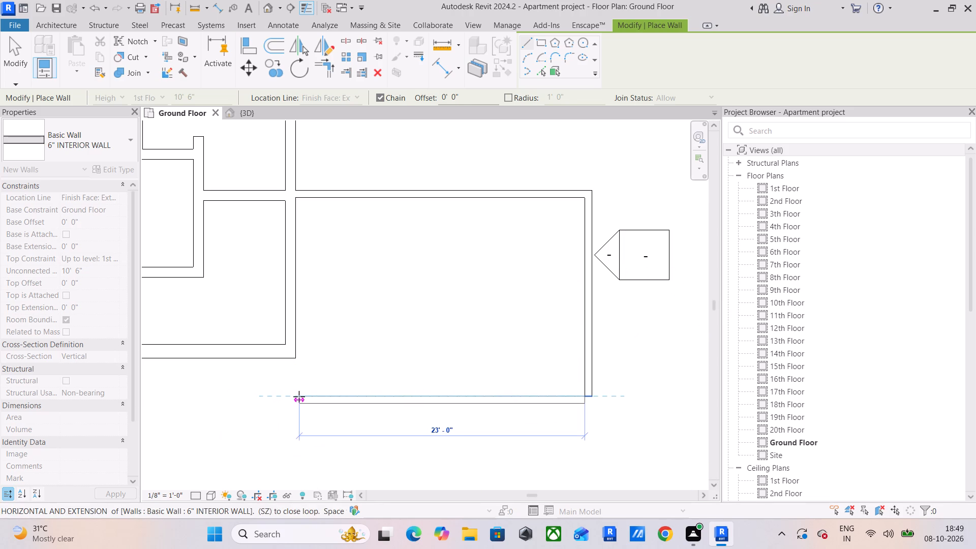
pyautogui.press('Escape')
# Draw a 9" EXTERIOR WALL horizontally from the 16' wall's lower end back below the passage's lower outer corner, with its thickness outside.
pyautogui.click(108, 143)
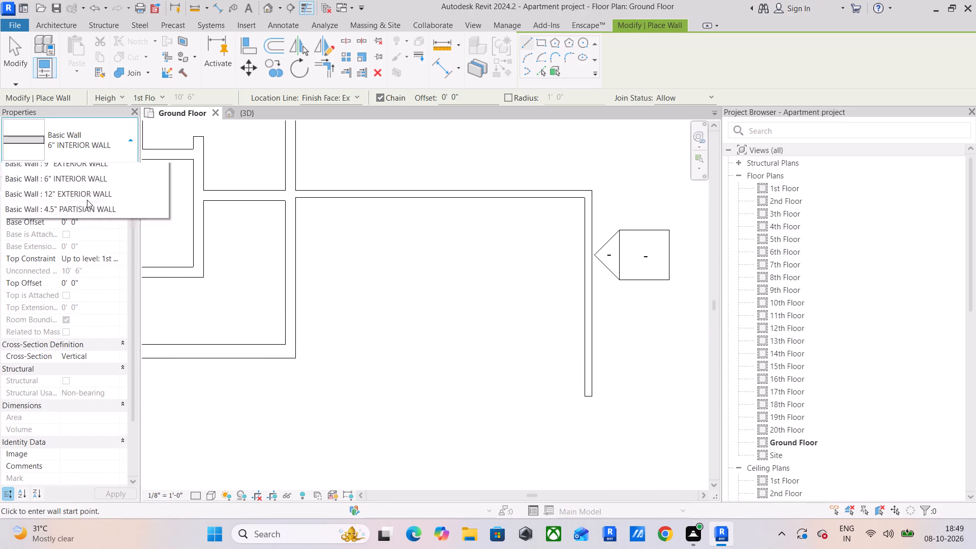
pyautogui.scroll(1, 75, 247)
pyautogui.click(76, 260)
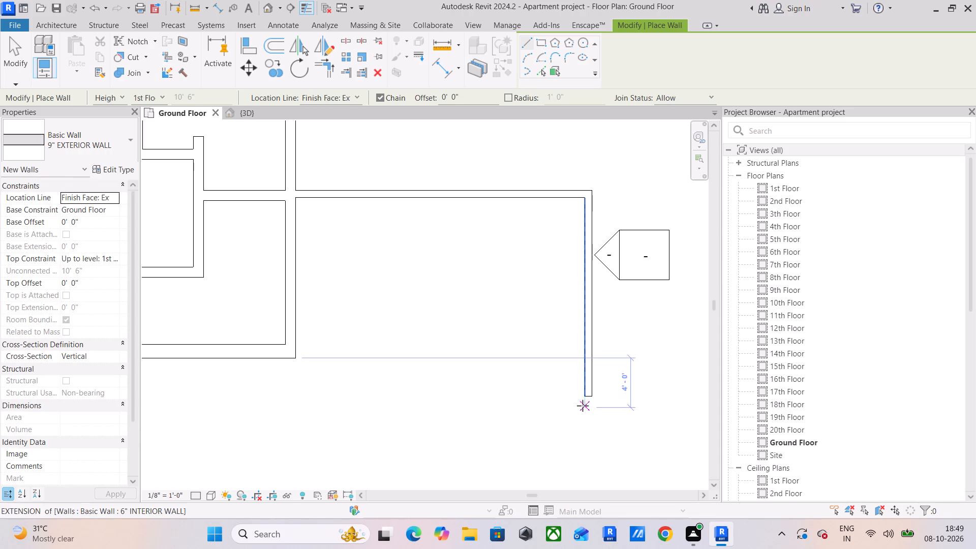
pyautogui.moveTo(584, 399); pyautogui.dragTo(578, 400)
pyautogui.press('space')
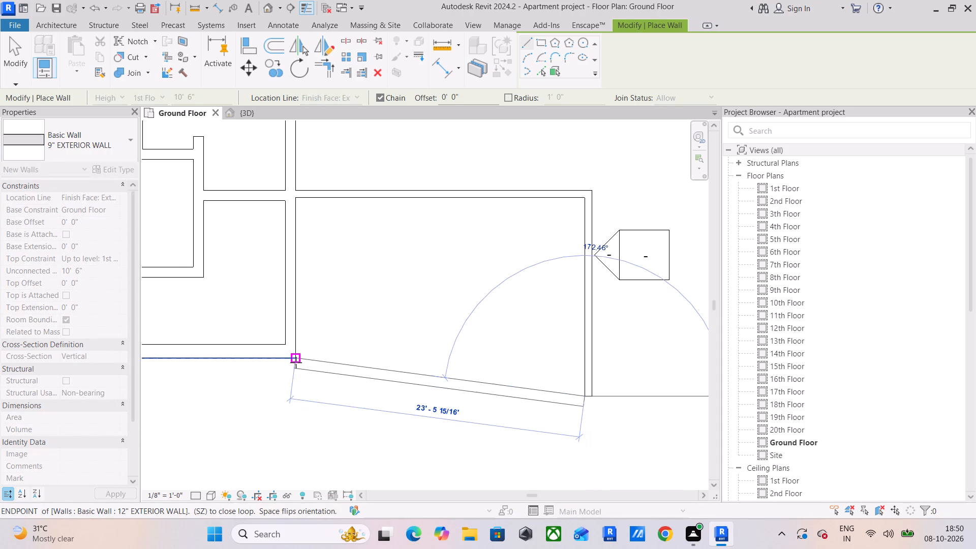
pyautogui.click(294, 397)
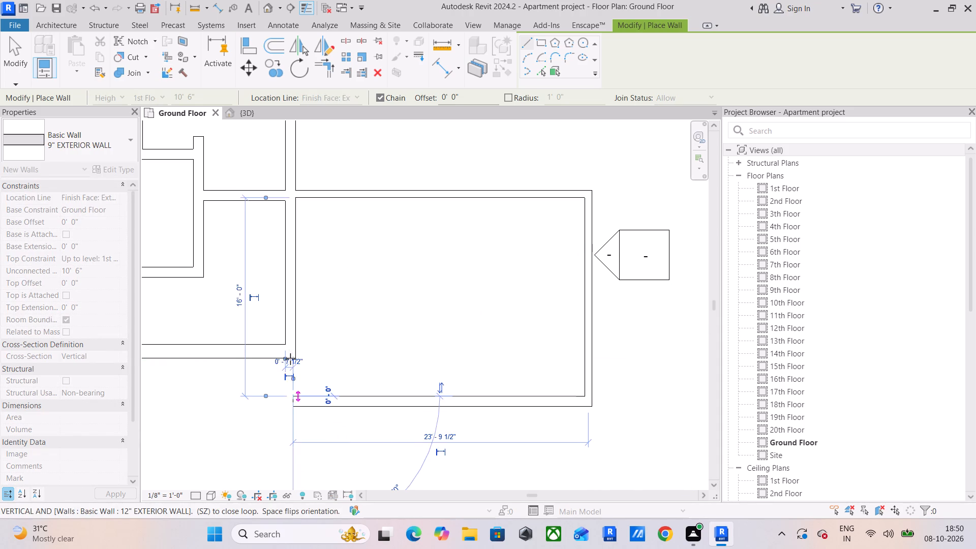
pyautogui.scroll(9, 290, 359)
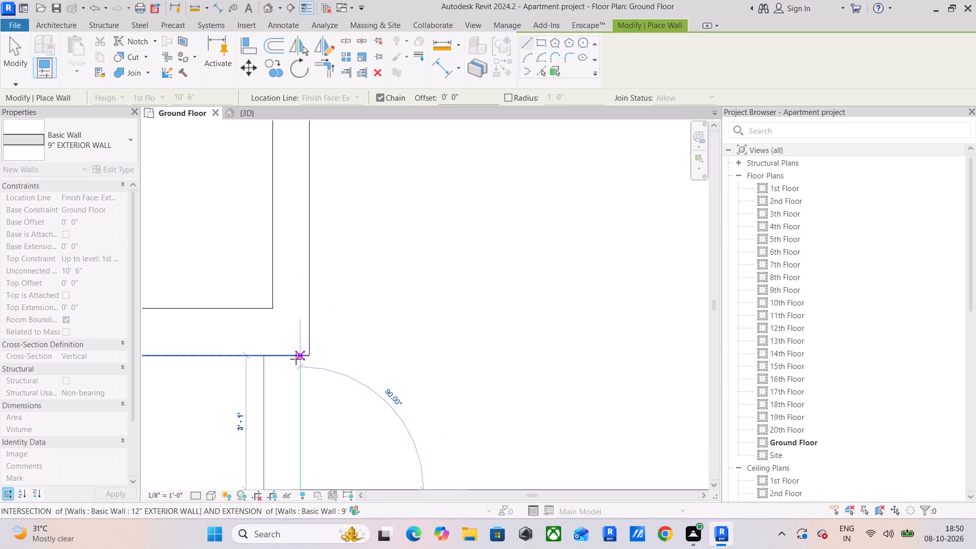
pyautogui.scroll(-3, 297, 360)
pyautogui.press('Escape')
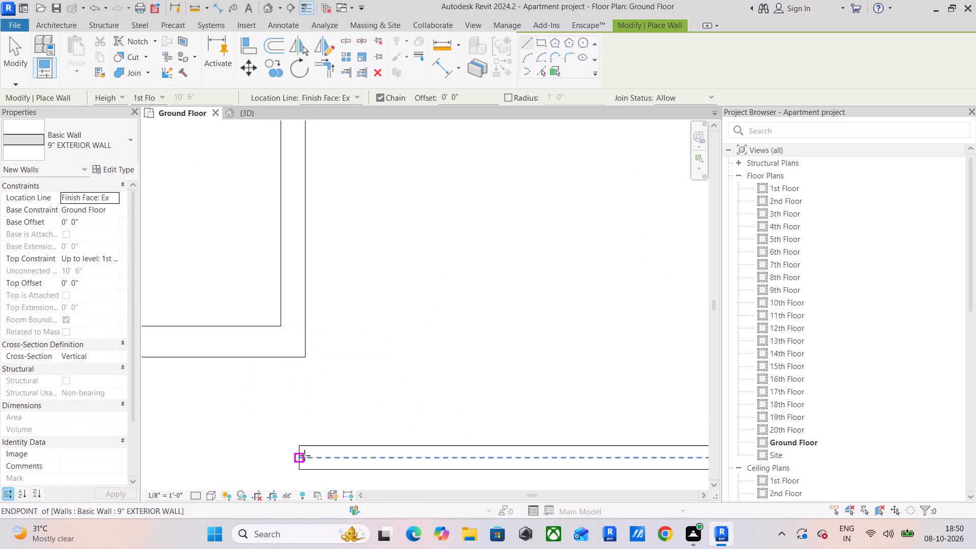
# Align the free end of the new lower horizontal wall with the outer face of the passage's vertical wall.
pyautogui.click(248, 42)
pyautogui.click(307, 237)
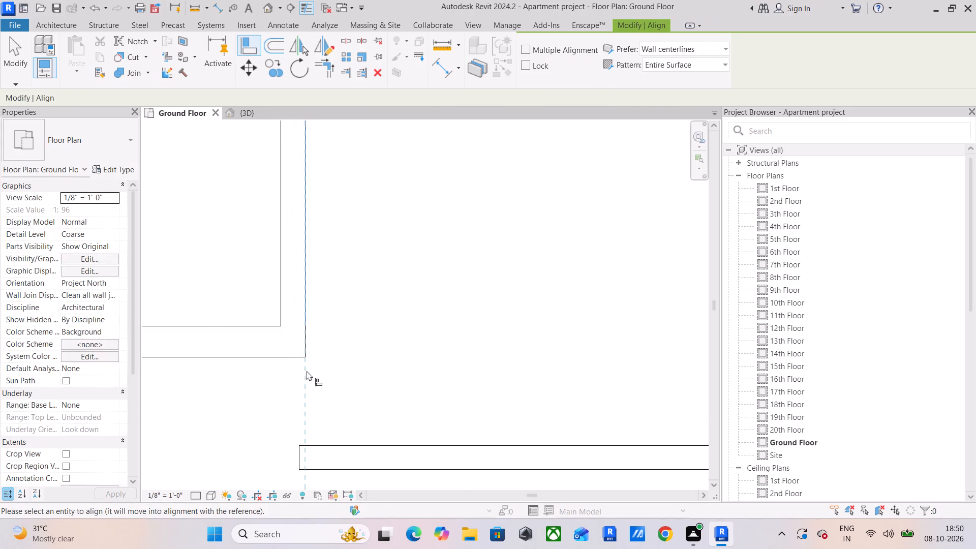
pyautogui.click(297, 458)
pyautogui.press('Escape')
pyautogui.press('Escape')
# Draw a 9" EXTERIOR WALL about 3' 1" vertically from the aligned wall end up to the passage's lower corner, thickness outside.
pyautogui.click(328, 444)
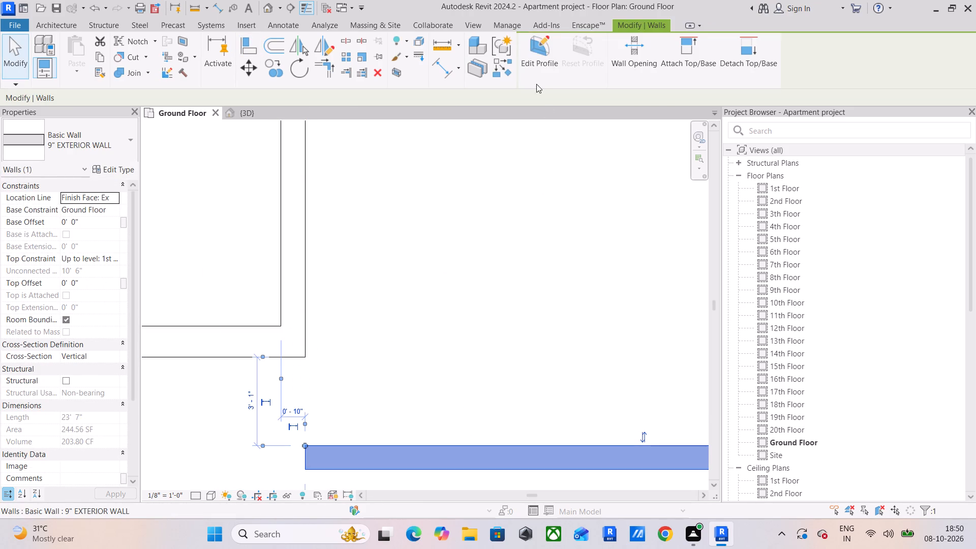
pyautogui.click(506, 71)
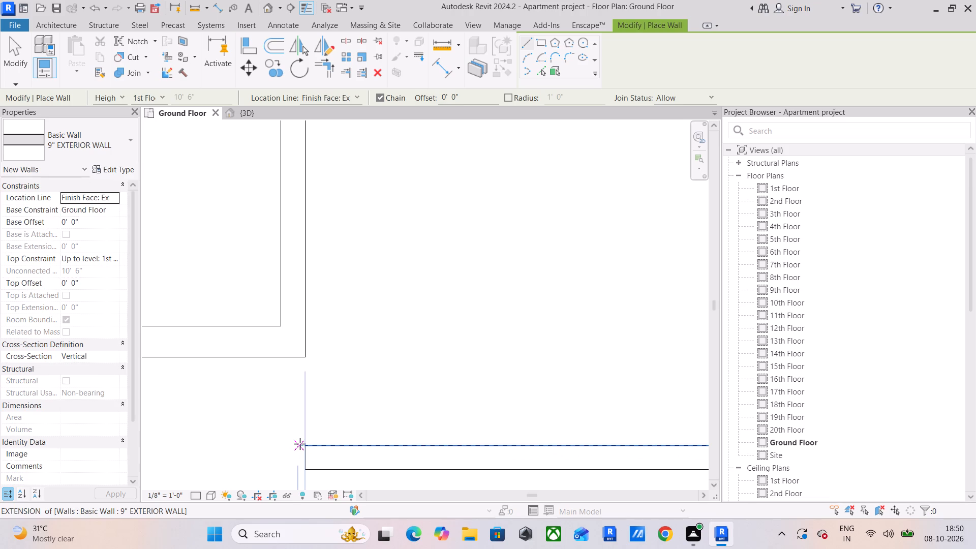
pyautogui.click(300, 444)
pyautogui.press('space')
pyautogui.click(302, 357)
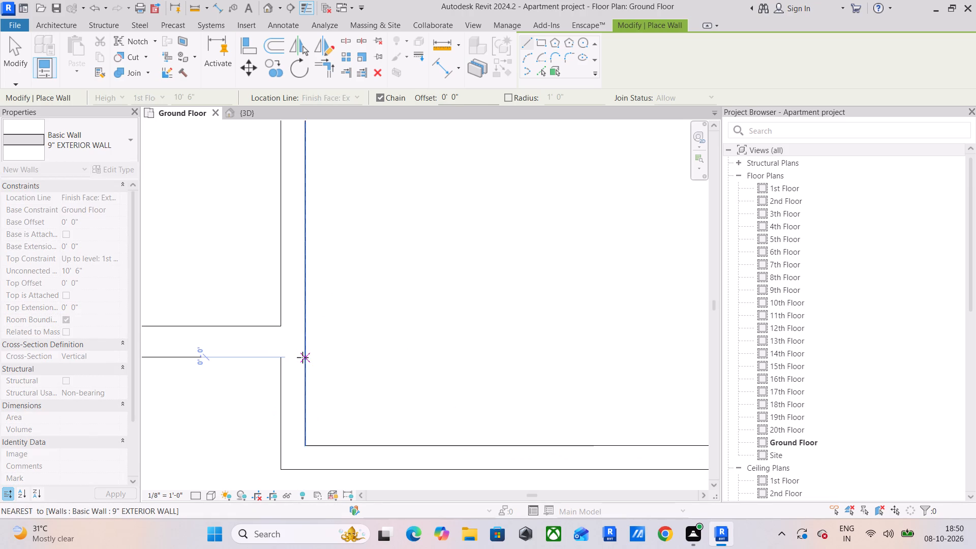
pyautogui.press('Escape')
pyautogui.scroll(-4, 342, 378)
pyautogui.moveTo(376, 371); pyautogui.dragTo(312, 377, button='middle')
pyautogui.scroll(-3, 312, 377)
pyautogui.moveTo(368, 375); pyautogui.dragTo(331, 382, button='middle')
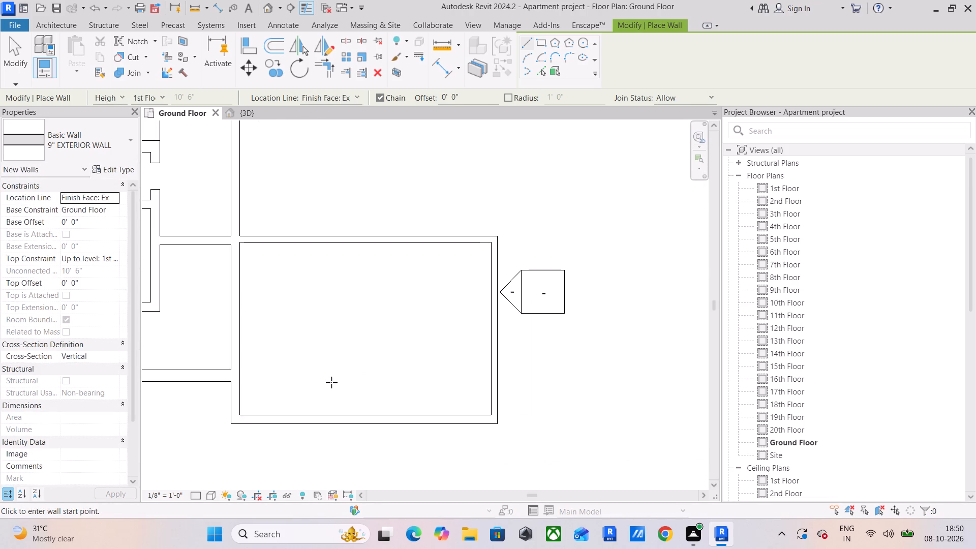
pyautogui.press('Escape')
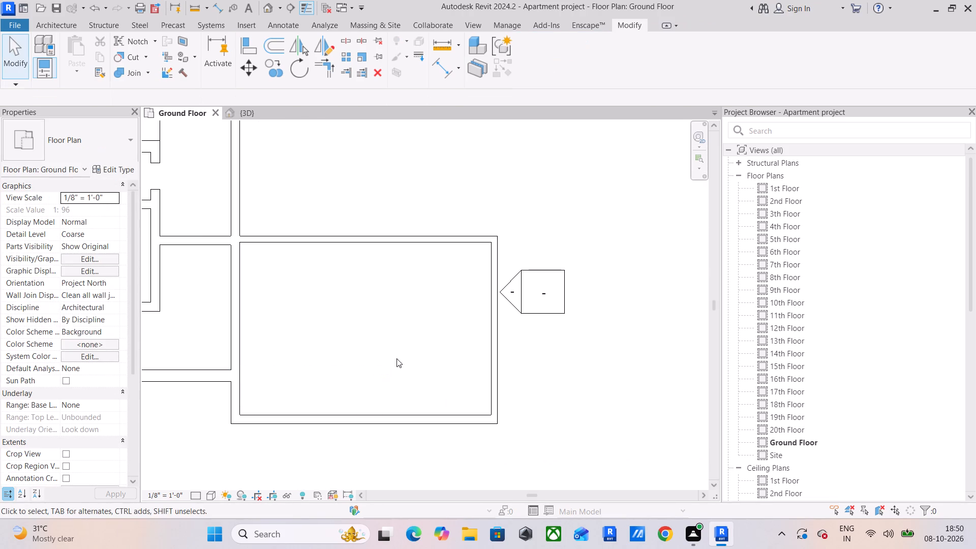
pyautogui.press('Escape')
# Place an aligned dimension across the lower room's inner width, between its two vertical walls' inner faces.
pyautogui.click(448, 72)
pyautogui.click(243, 309)
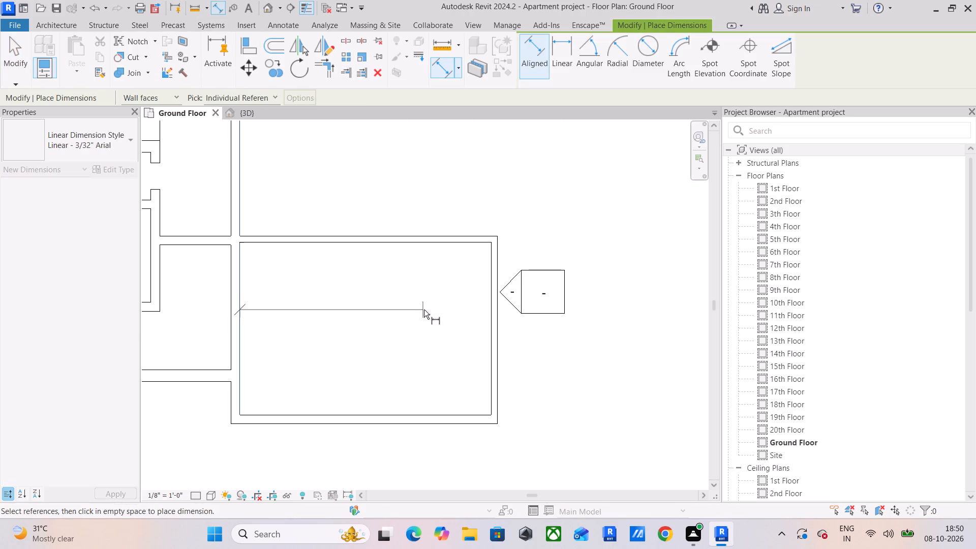
pyautogui.click(491, 310)
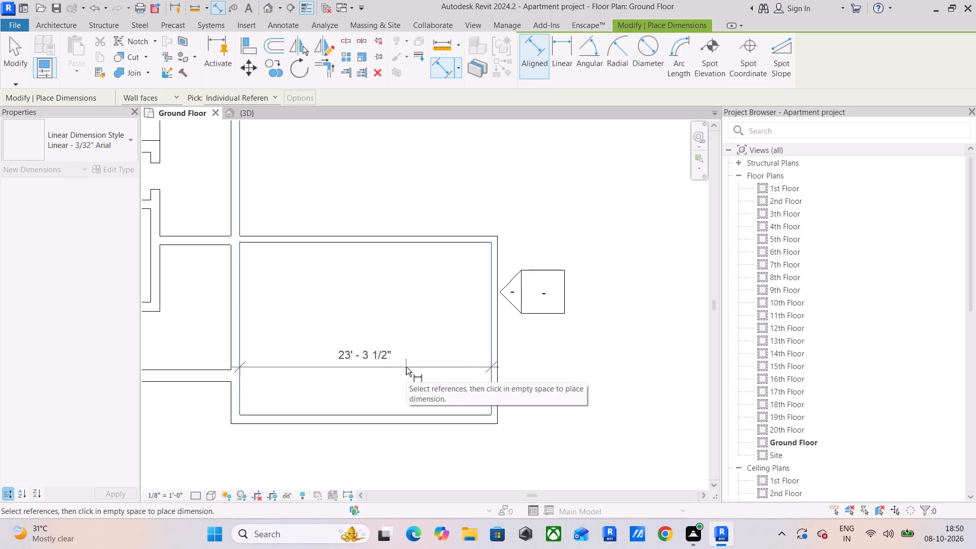
pyautogui.click(406, 367)
pyautogui.press('Escape')
pyautogui.press('Escape')
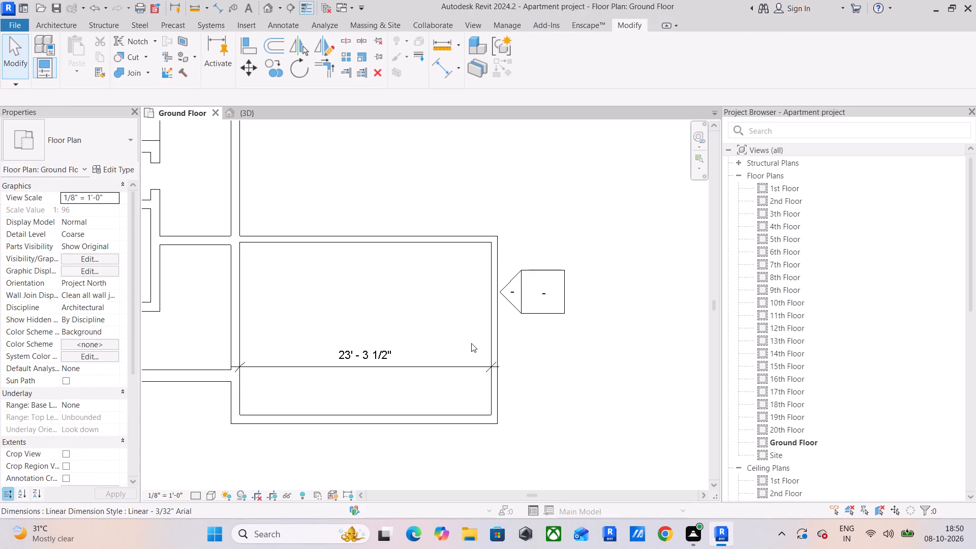
# Set the lower room's inner width to 23' by moving its outer vertical 6" INTERIOR WALL.
pyautogui.click(496, 333)
pyautogui.click(376, 355)
pyautogui.write("23'")
pyautogui.press('Return')
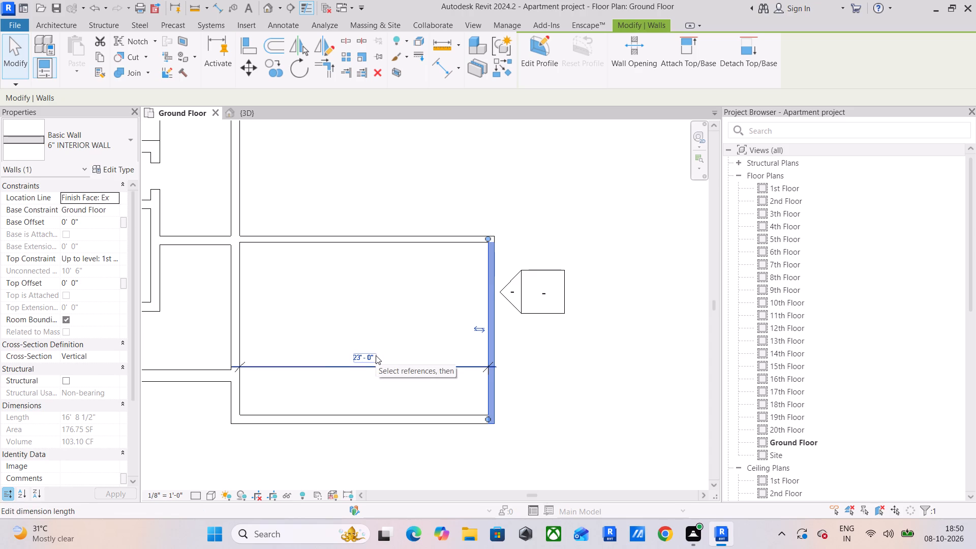
pyautogui.press('Escape')
# Delete the width dimension placed inside the lower room.
pyautogui.click(382, 361)
pyautogui.press('Delete')
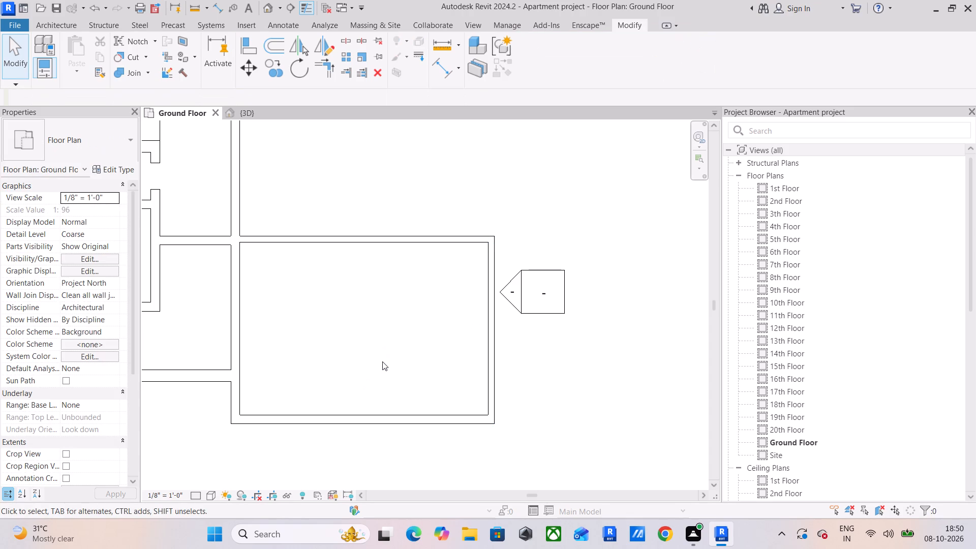
pyautogui.scroll(-2, 382, 361)
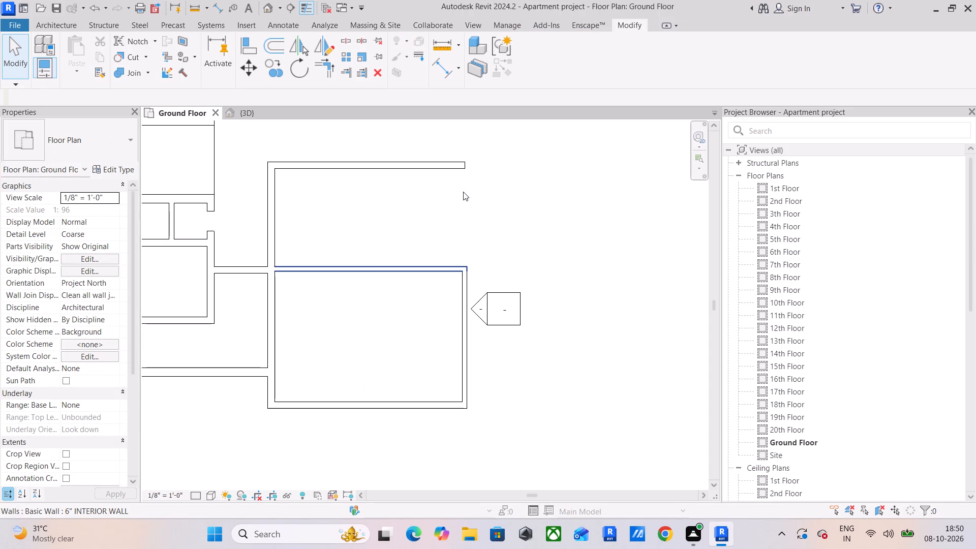
# Check the upper room's inner width to its top wall's open end with a temporary aligned dimension, and delete that dimension.
pyautogui.scroll(3, 463, 192)
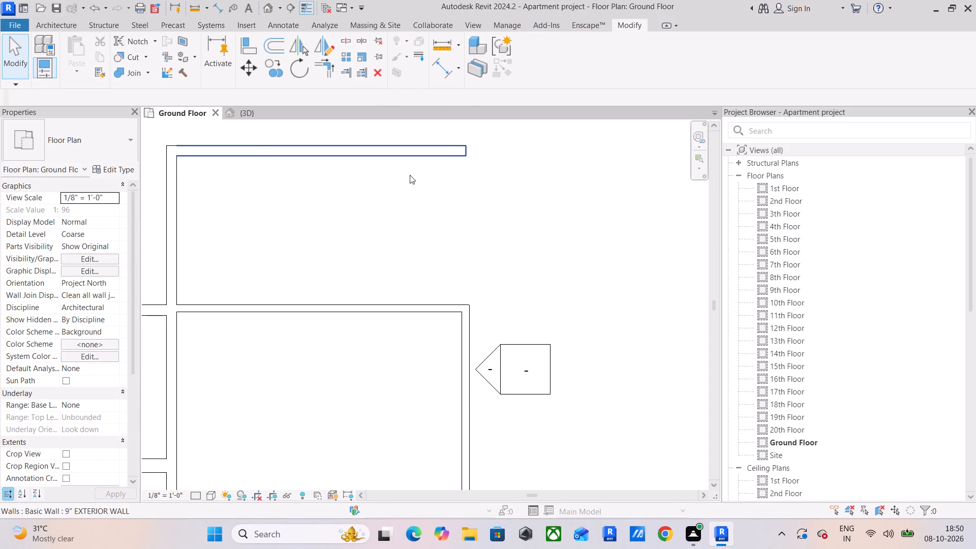
pyautogui.click(438, 72)
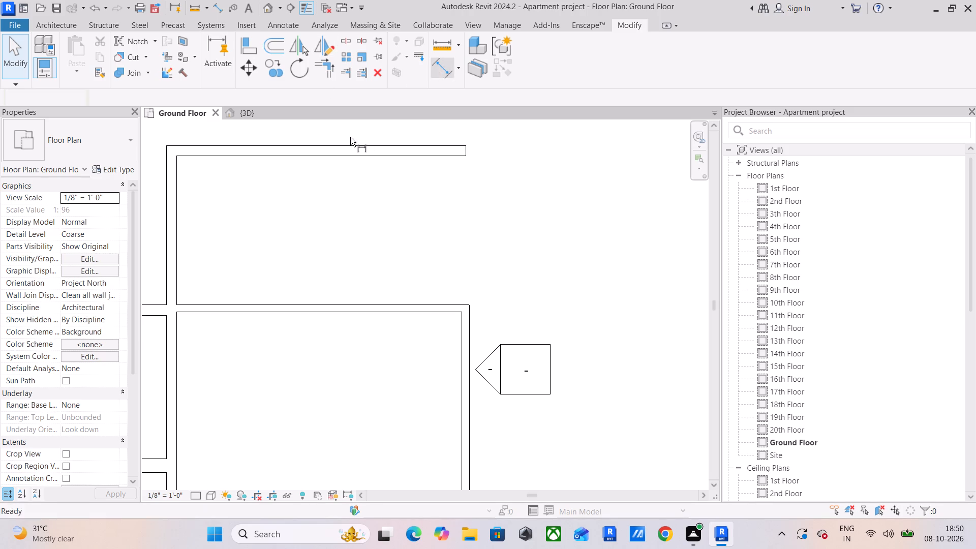
pyautogui.click(173, 184)
pyautogui.click(467, 156)
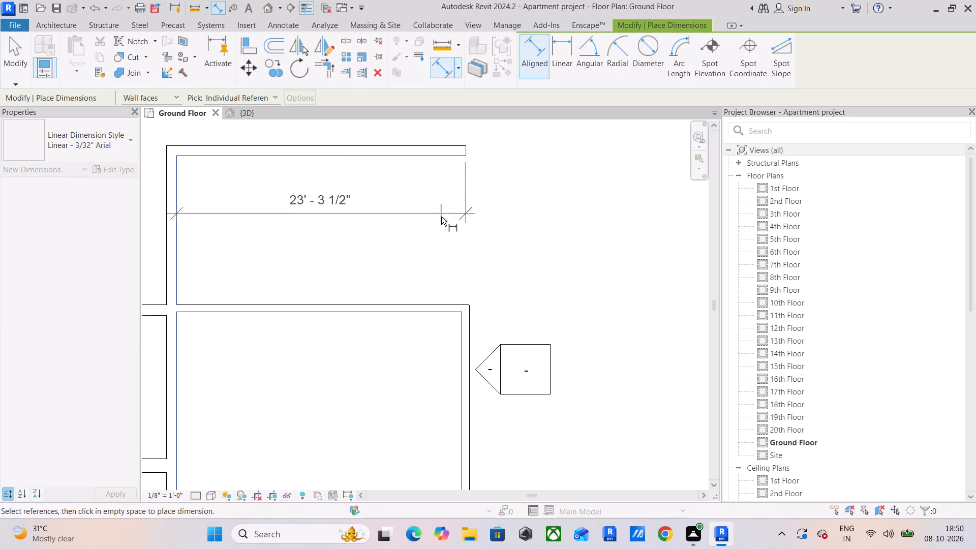
pyautogui.click(441, 217)
pyautogui.press('Escape')
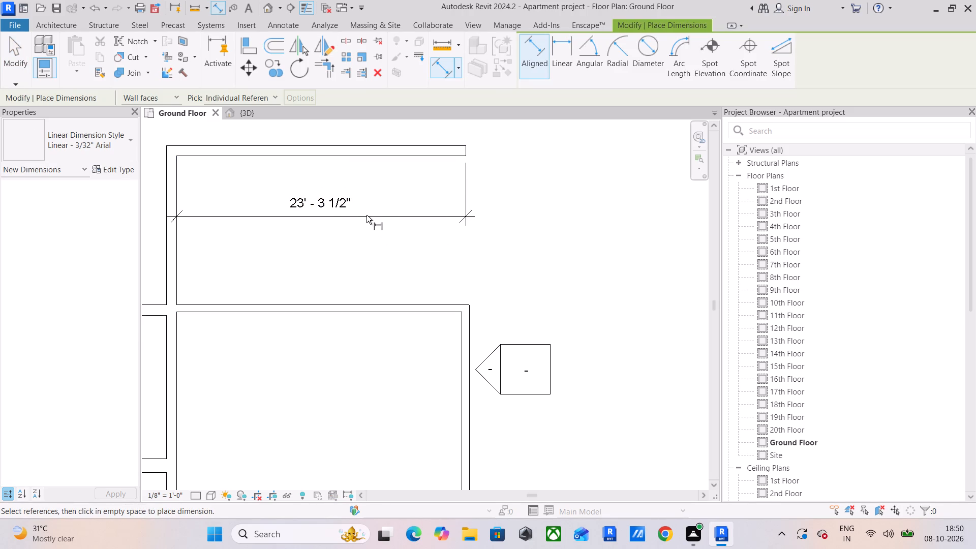
pyautogui.press('Escape')
pyautogui.click(329, 207)
pyautogui.press('Delete')
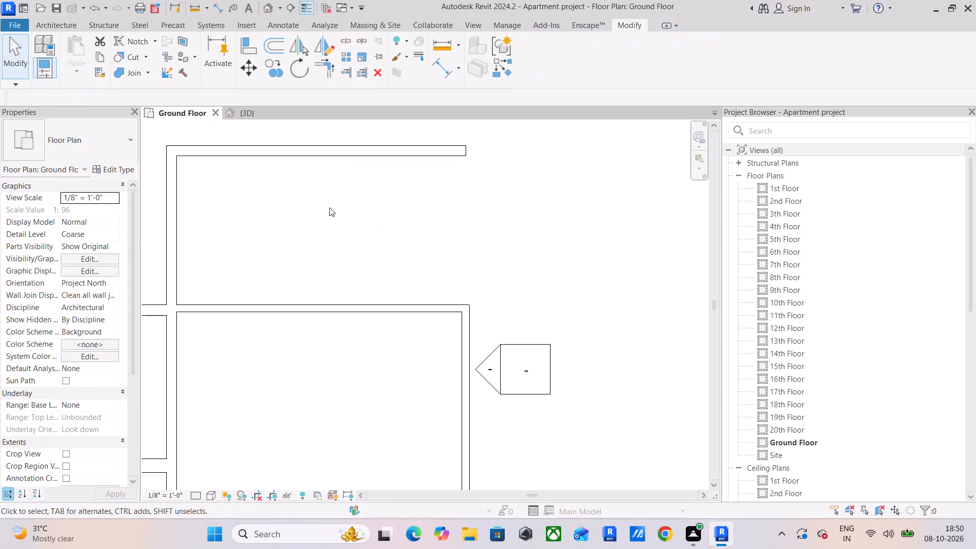
# Align the open end of the upper room's top 9" EXTERIOR WALL with the outer face of the lower room's outer vertical wall.
pyautogui.click(248, 41)
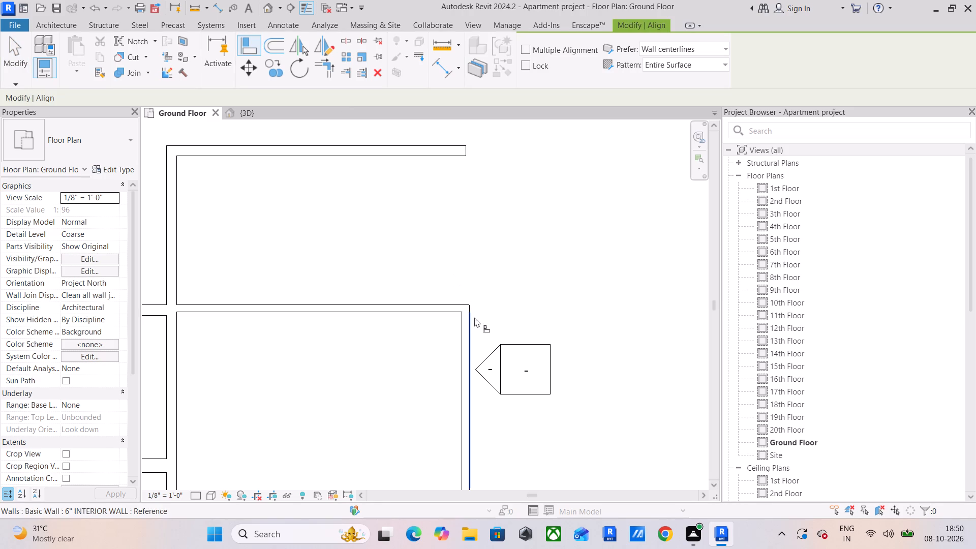
pyautogui.moveTo(472, 323); pyautogui.dragTo(476, 314)
pyautogui.click(463, 148)
pyautogui.press('Escape')
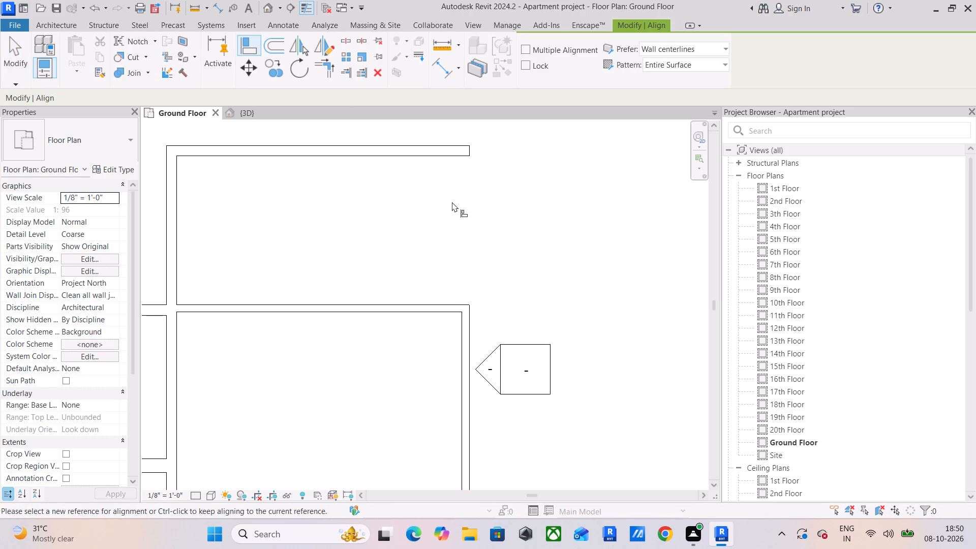
# Check the lower room's inner width with a temporary aligned dimension between its vertical walls' inner faces, and delete that dimension.
pyautogui.scroll(-3, 452, 202)
pyautogui.moveTo(452, 202); pyautogui.dragTo(474, 170, button='middle')
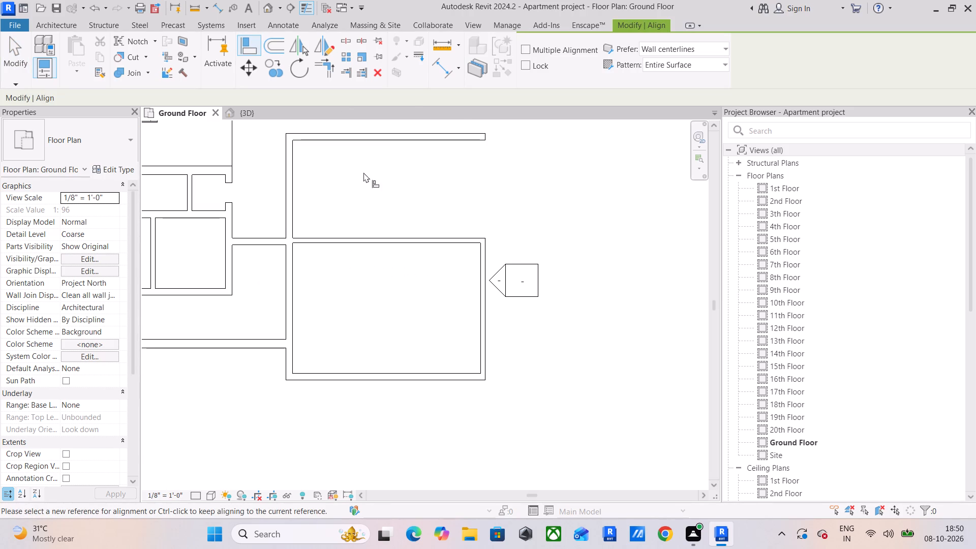
pyautogui.moveTo(440, 65); pyautogui.dragTo(439, 79)
pyautogui.click(295, 279)
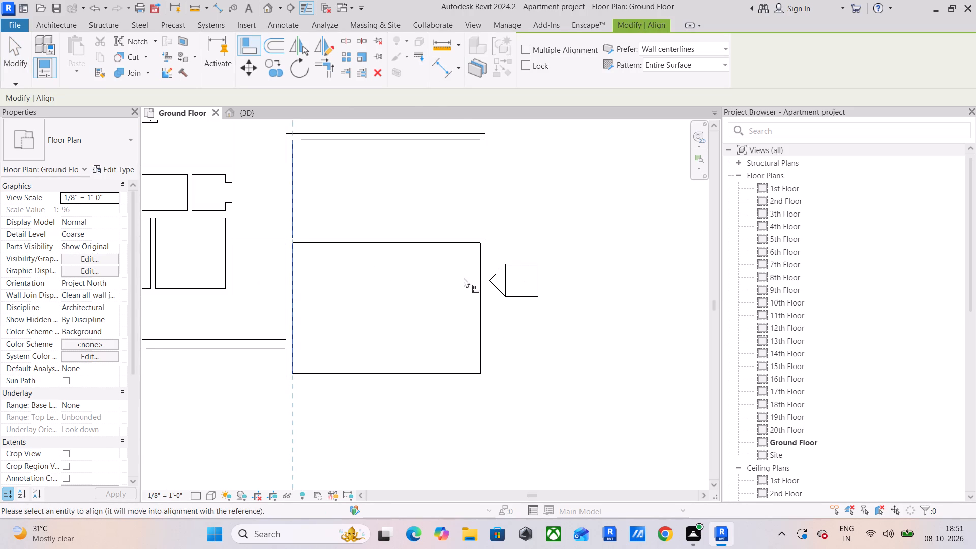
pyautogui.press('Escape')
pyautogui.press('Escape')
pyautogui.click(440, 72)
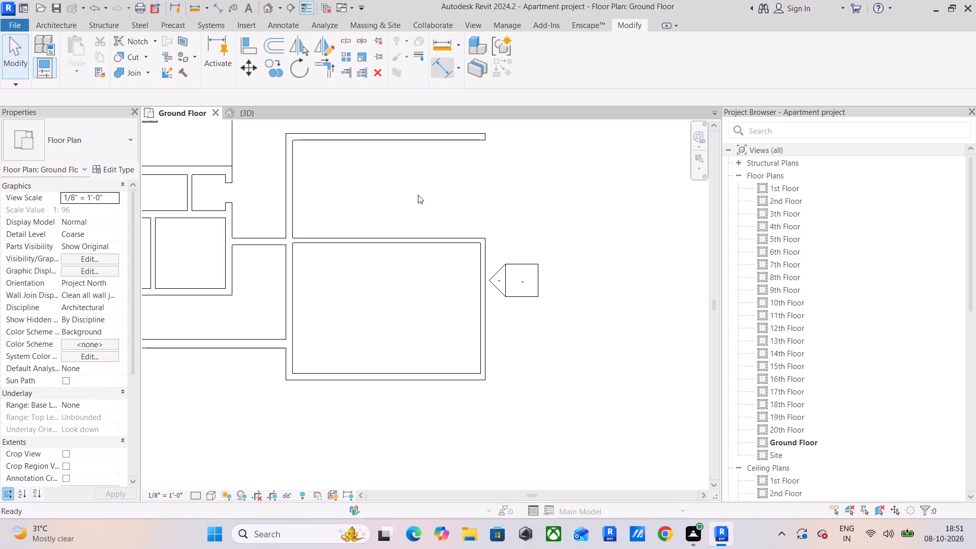
pyautogui.click(296, 296)
pyautogui.click(479, 290)
pyautogui.click(415, 325)
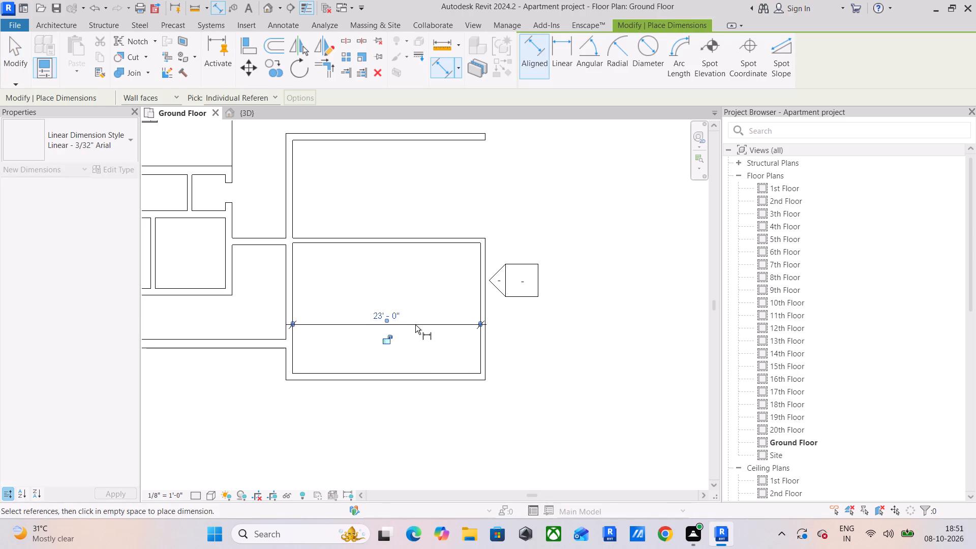
pyautogui.click(294, 196)
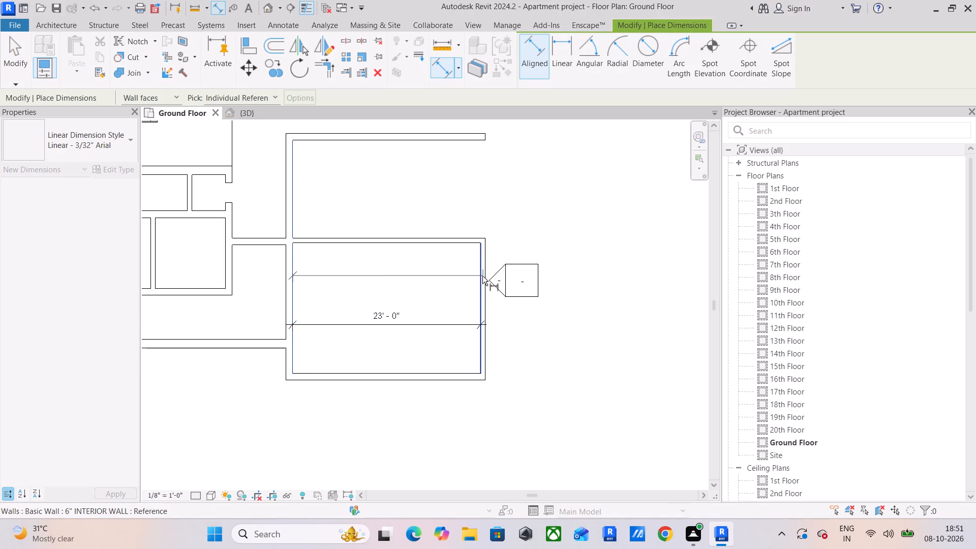
pyautogui.moveTo(482, 276); pyautogui.dragTo(481, 269)
pyautogui.press('Escape')
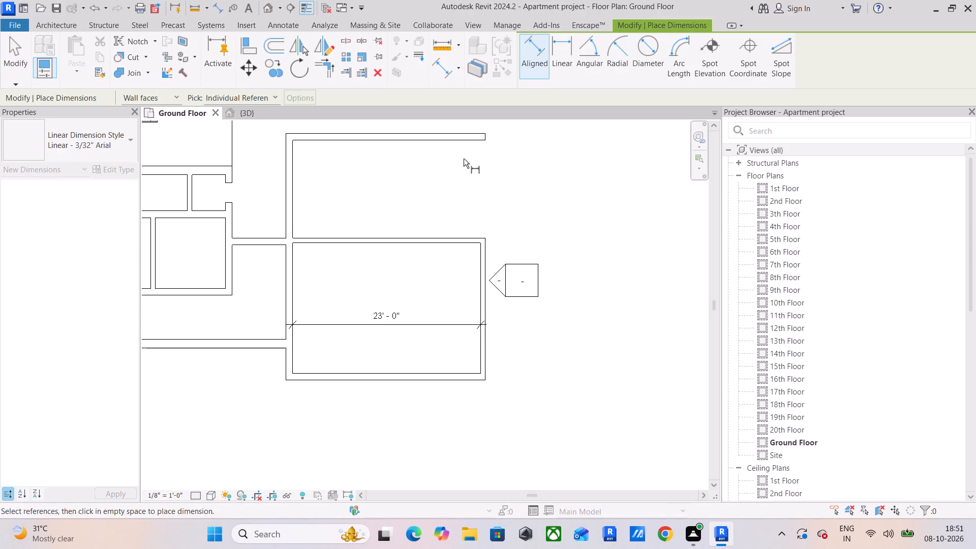
pyautogui.press('Escape')
pyautogui.press('Escape')
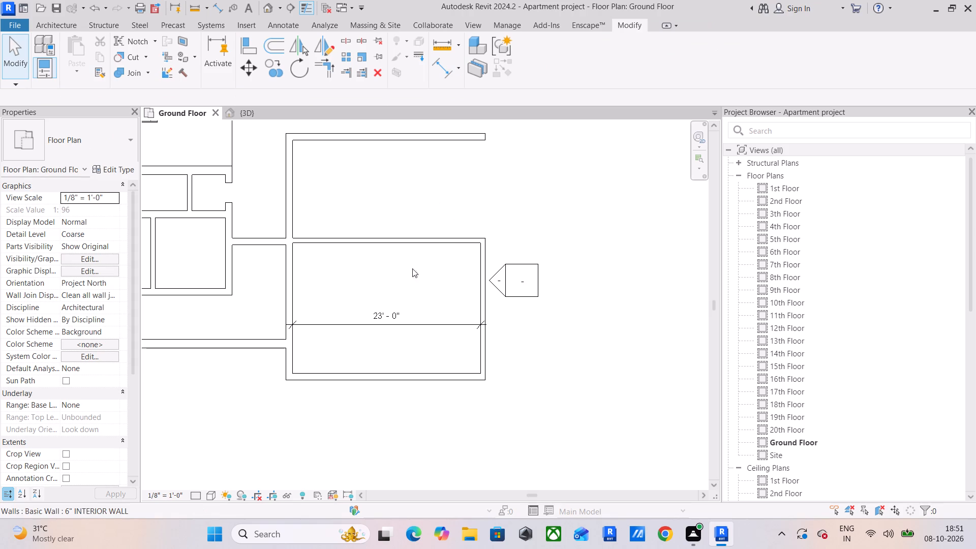
pyautogui.click(385, 322)
pyautogui.press('Delete')
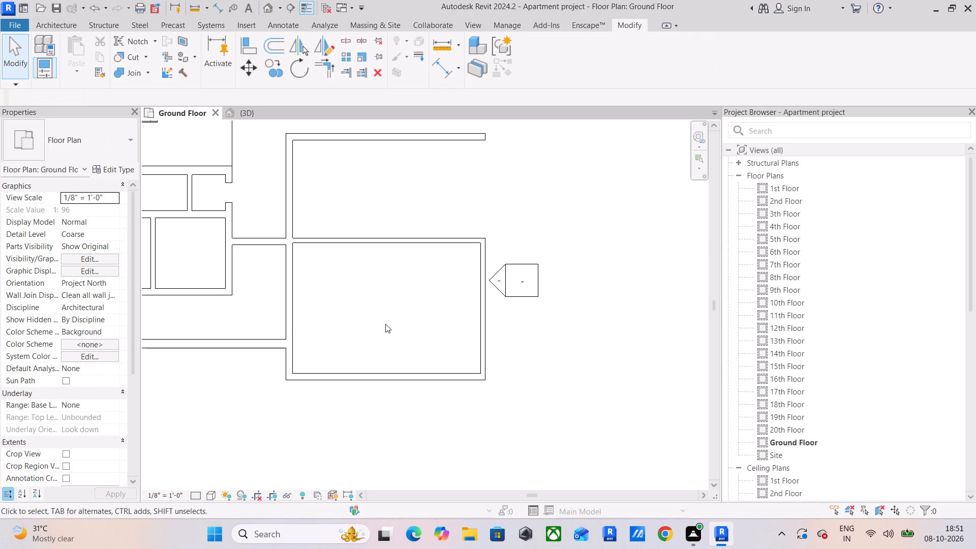
# Draw a 6" INTERIOR WALL 6' 1" up from the lower room's bottom wall, starting 13' from the passage-side wall's inner face.
pyautogui.moveTo(395, 333); pyautogui.dragTo(401, 300, button='middle')
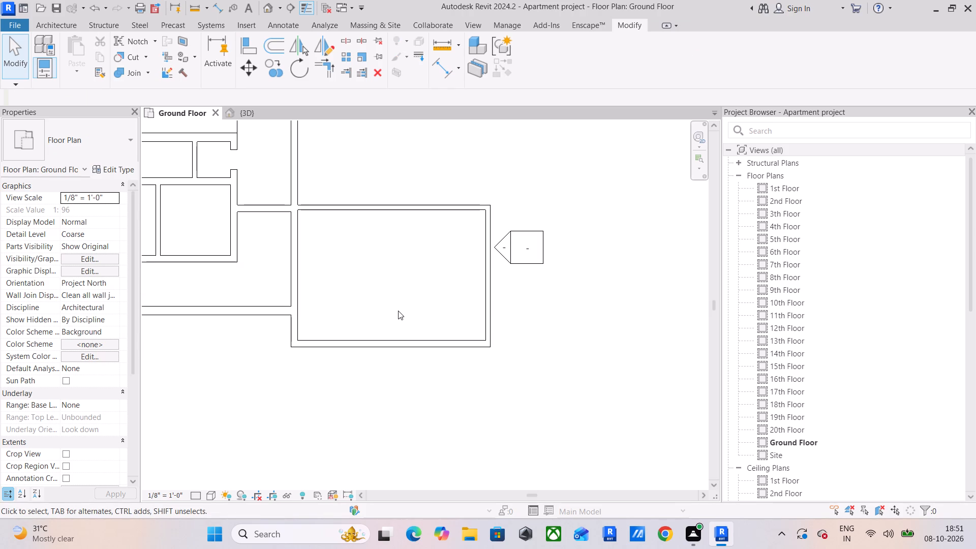
pyautogui.click(486, 278)
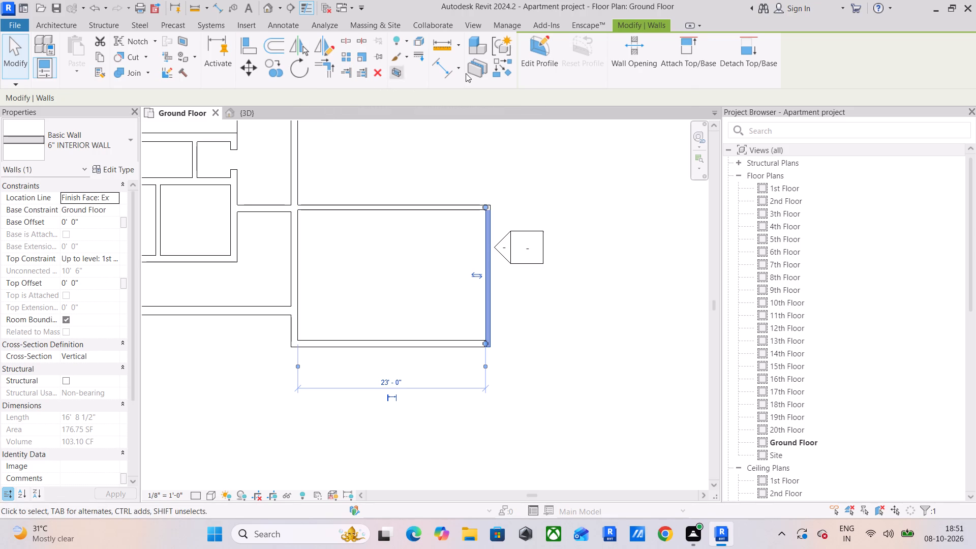
pyautogui.click(502, 67)
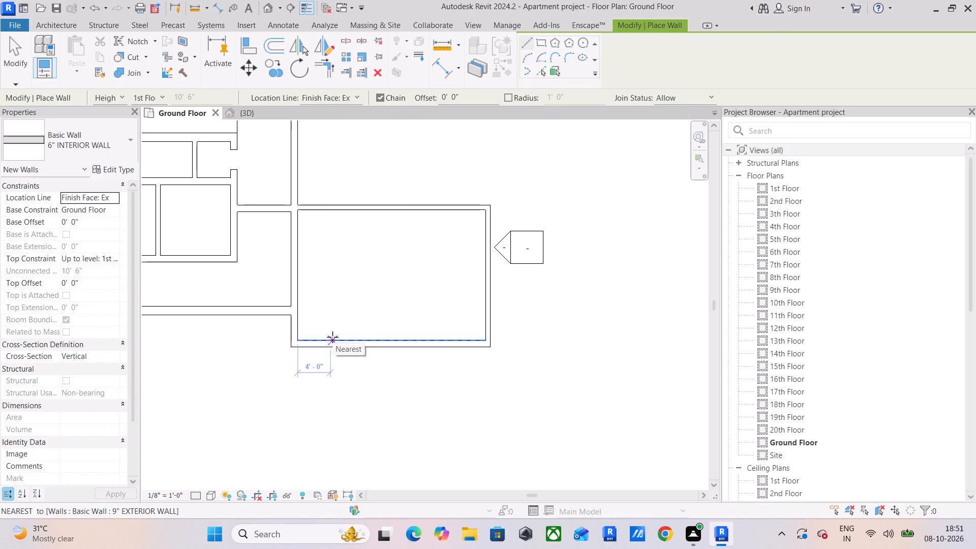
pyautogui.press('1')
pyautogui.write("3'")
pyautogui.press('Return')
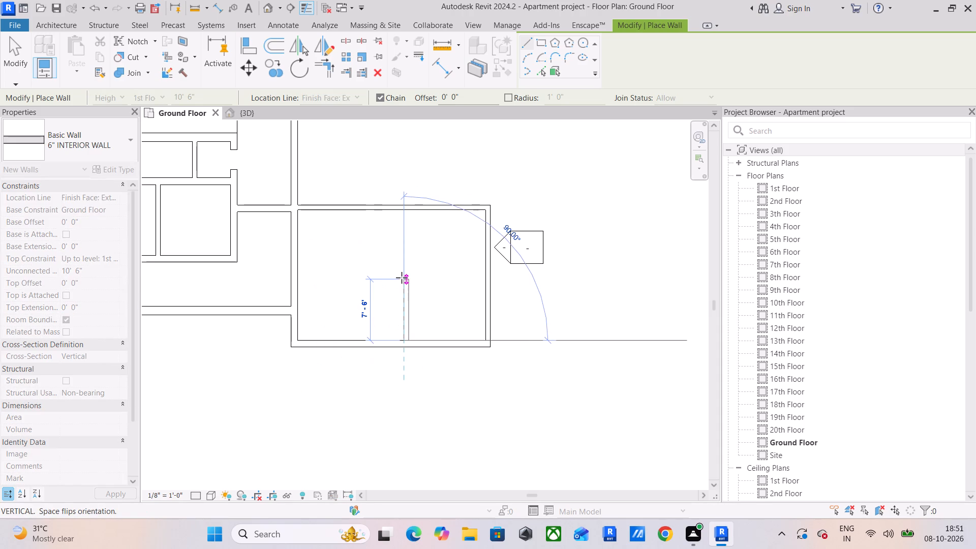
pyautogui.write("6'")
pyautogui.write('1"')
pyautogui.press('Return')
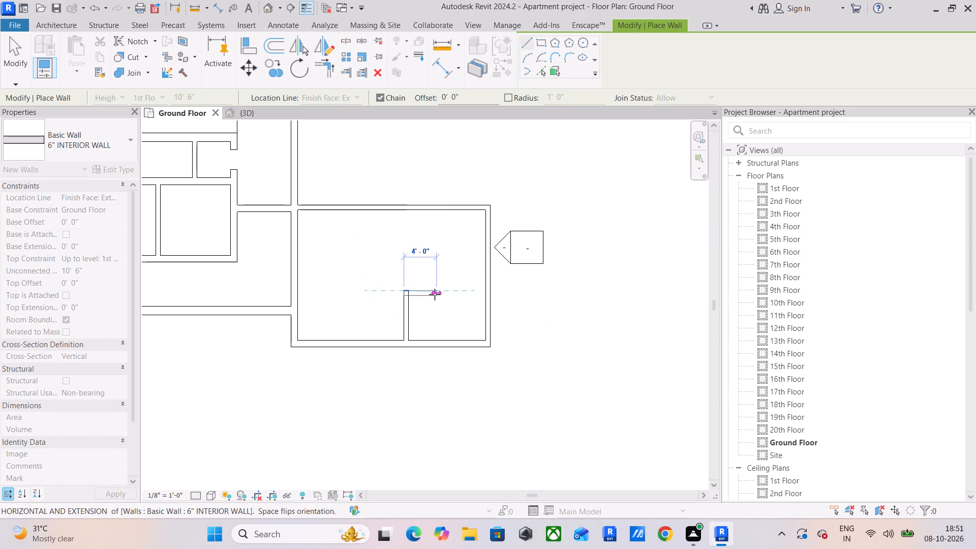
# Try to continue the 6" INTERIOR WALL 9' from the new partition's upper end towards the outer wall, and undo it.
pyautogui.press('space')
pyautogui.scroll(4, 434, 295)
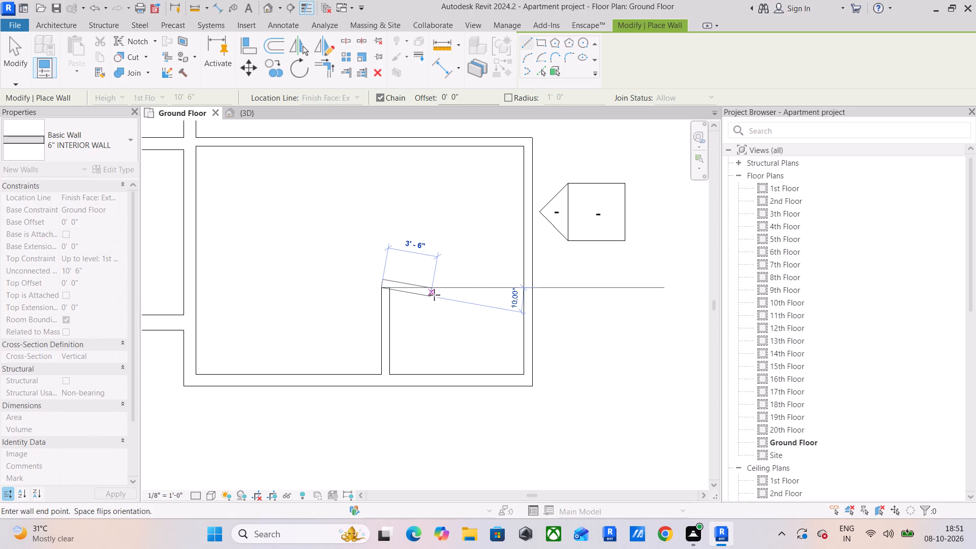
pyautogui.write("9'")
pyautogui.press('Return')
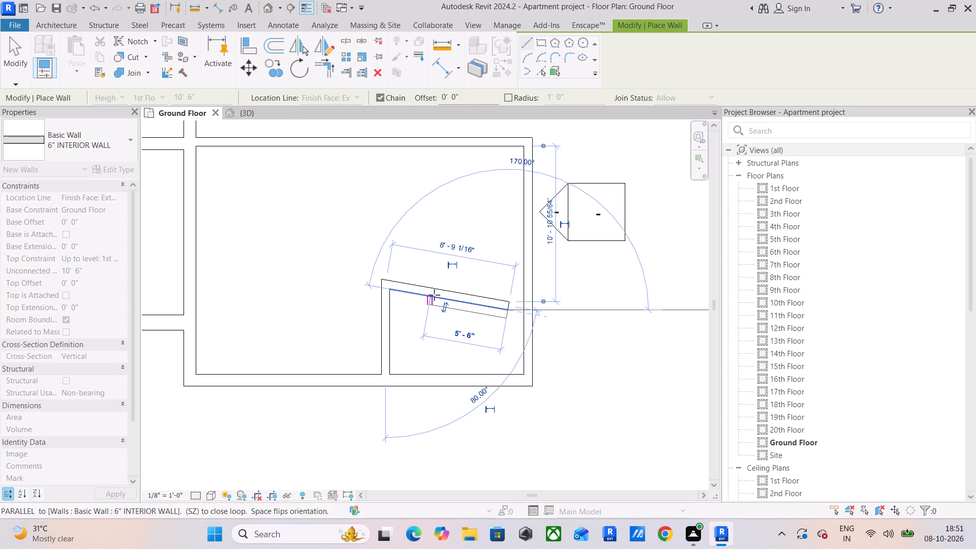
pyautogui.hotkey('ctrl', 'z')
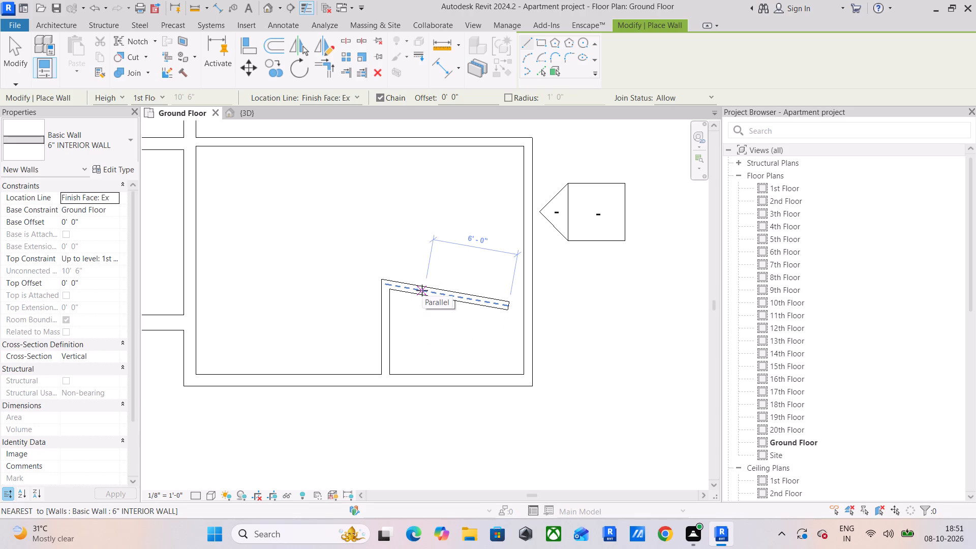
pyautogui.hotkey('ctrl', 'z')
# Draw a 9' horizontal 6" INTERIOR WALL from the partition's upper inner corner towards the outer wall, with its thickness on the upper side.
pyautogui.click(389, 288)
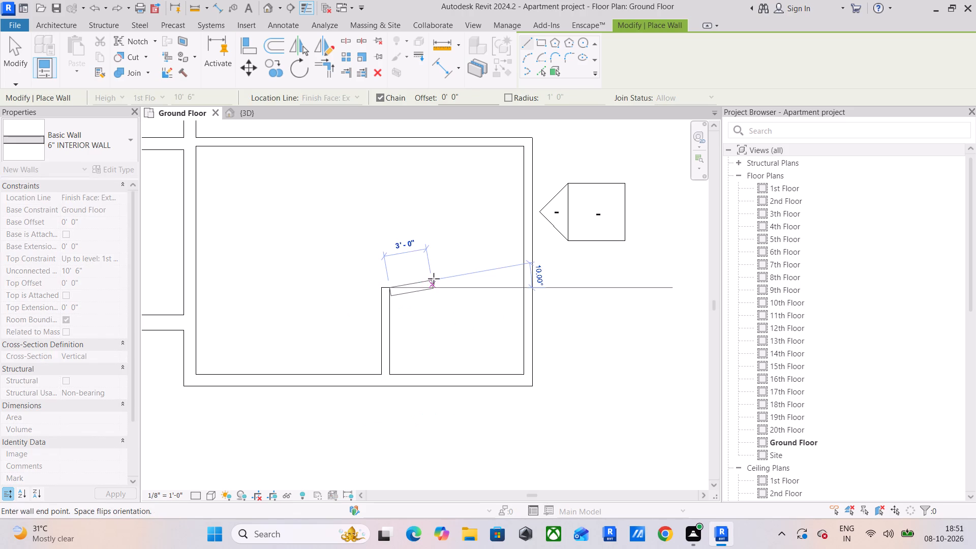
pyautogui.press('space')
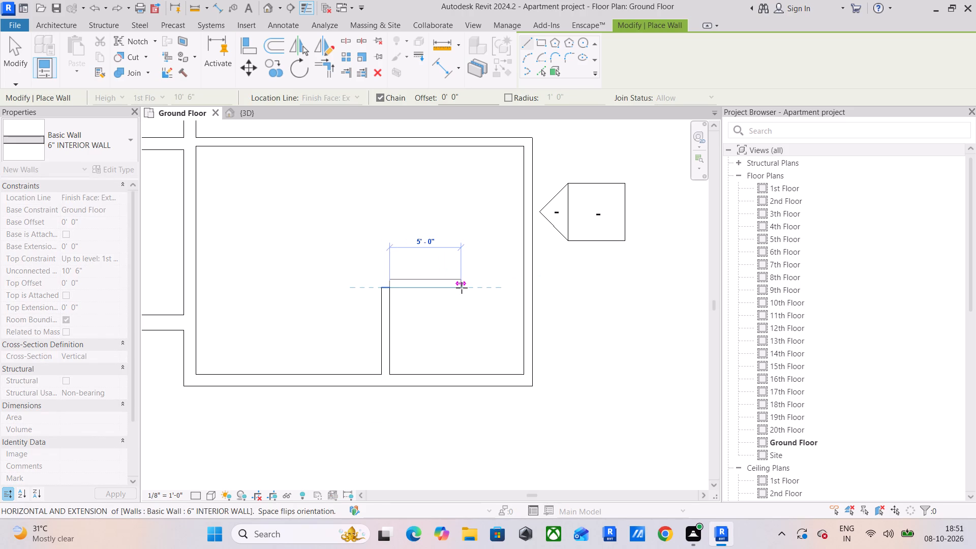
pyautogui.write('9;')
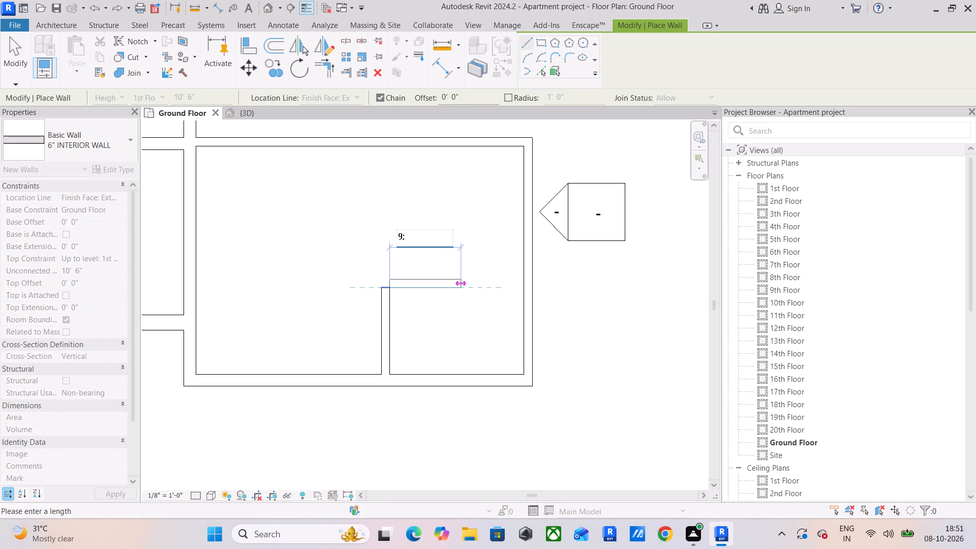
pyautogui.press('BackSpace')
pyautogui.press("'")
pyautogui.press('Return')
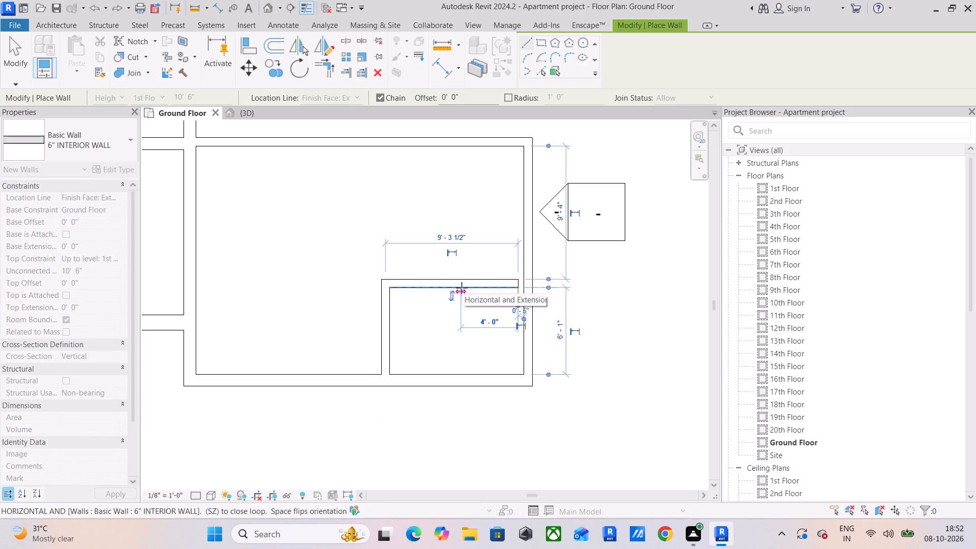
pyautogui.press('Escape')
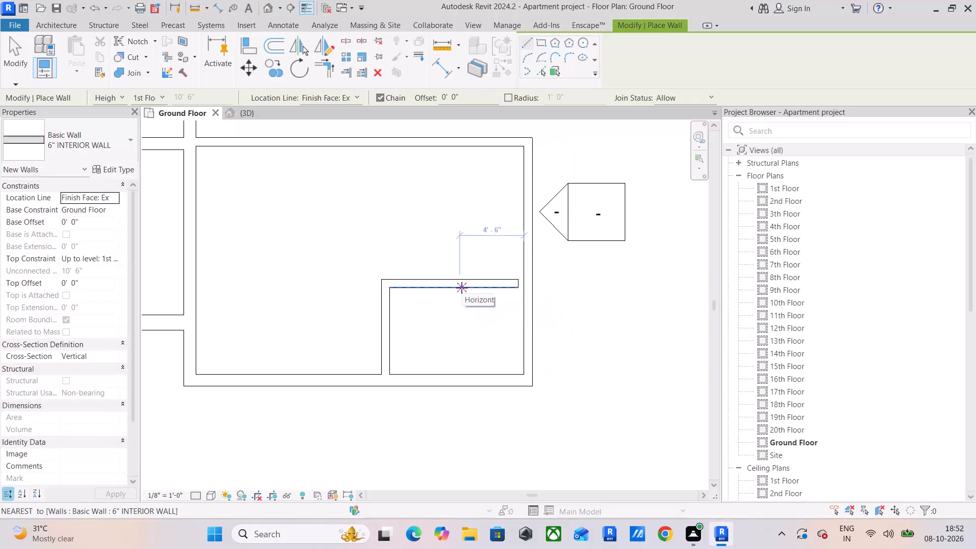
pyautogui.press('Escape')
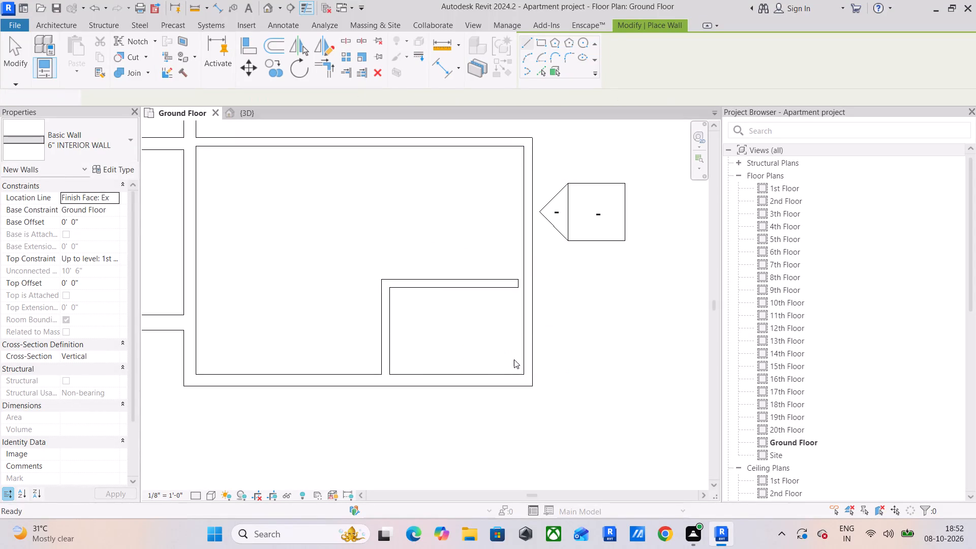
# Align the inner face of the lower room's outer vertical 6" INTERIOR WALL with the end of the 9' partition wall.
pyautogui.click(527, 289)
pyautogui.scroll(3, 520, 279)
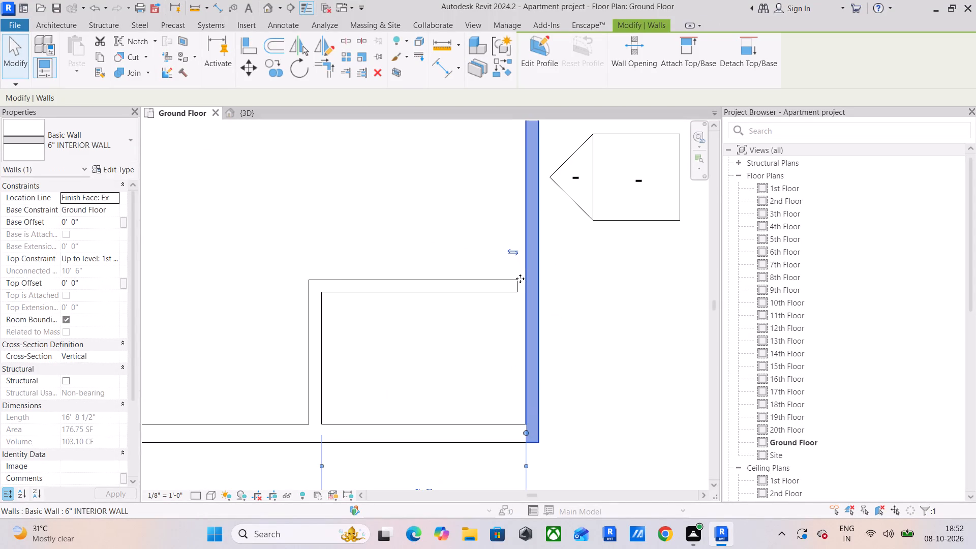
pyautogui.scroll(-2, 517, 330)
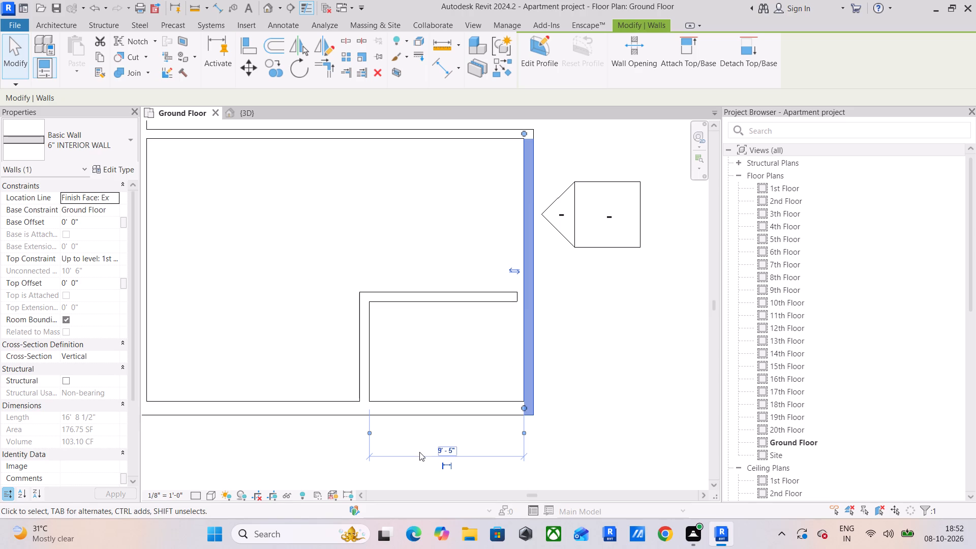
pyautogui.scroll(5, 451, 440)
pyautogui.scroll(-3, 518, 396)
pyautogui.moveTo(524, 392); pyautogui.dragTo(475, 420, button='middle')
pyautogui.scroll(-1, 511, 312)
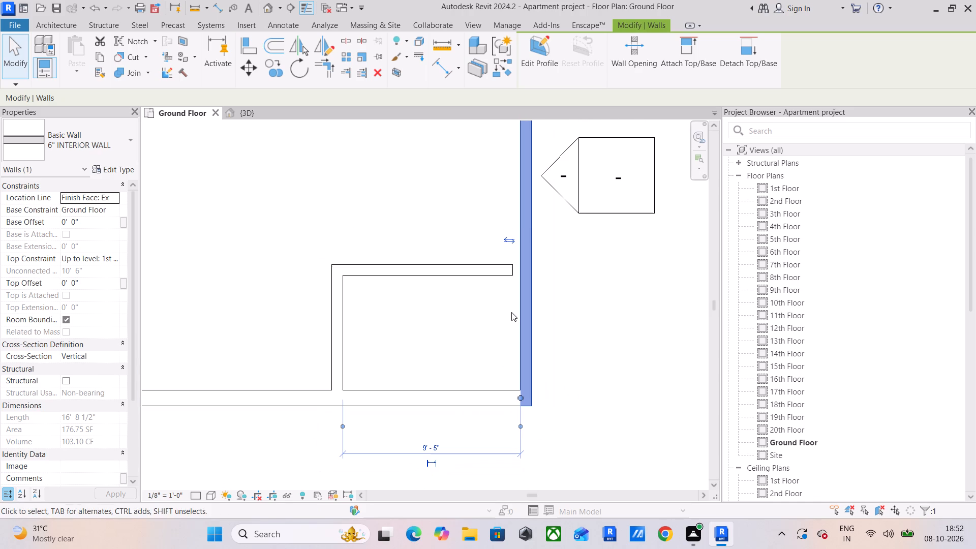
pyautogui.click(254, 47)
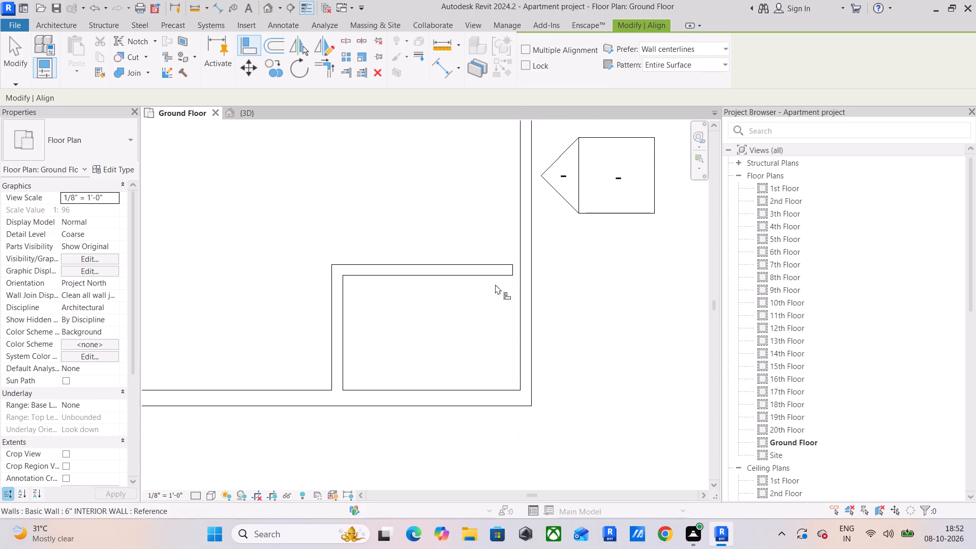
pyautogui.click(512, 268)
pyautogui.click(517, 268)
pyautogui.press('Escape')
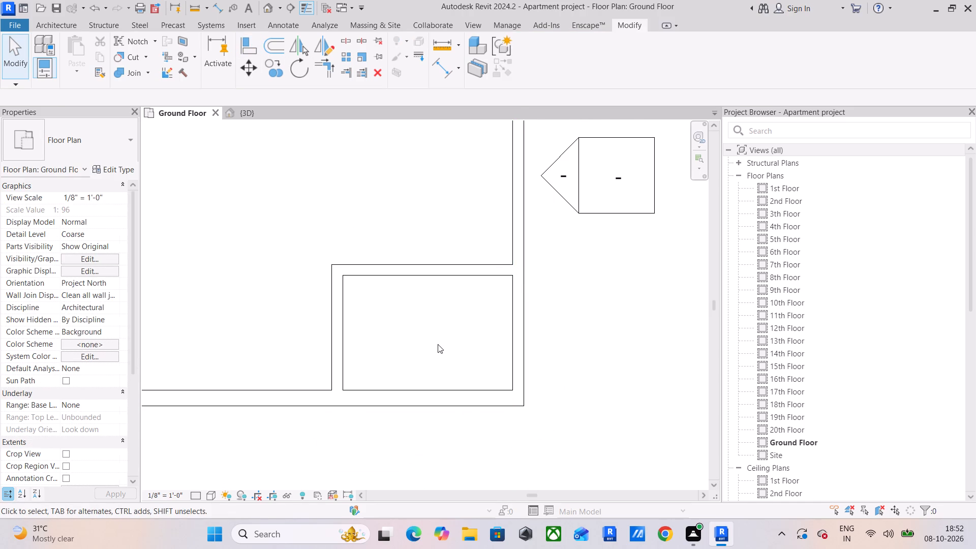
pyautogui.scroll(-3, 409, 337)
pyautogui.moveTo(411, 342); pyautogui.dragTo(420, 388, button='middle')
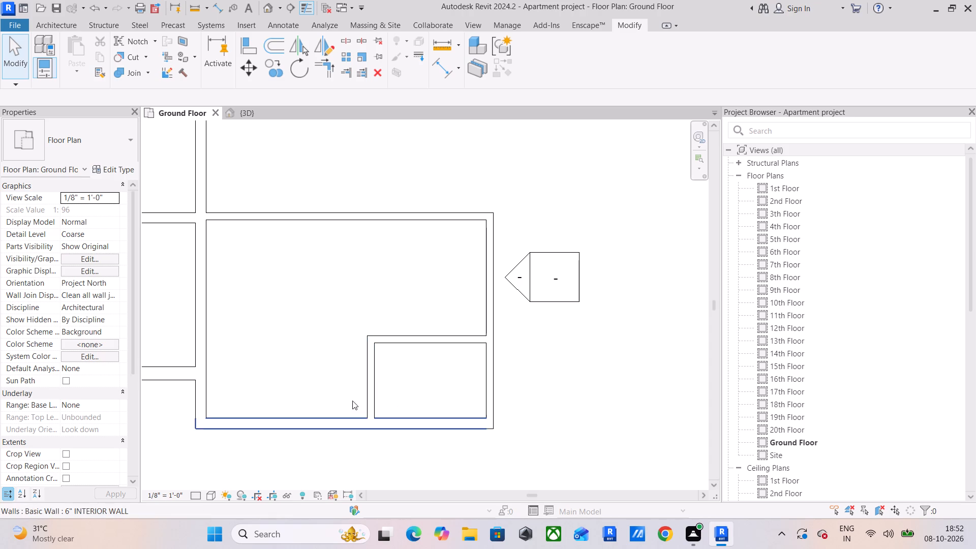
# Draw a 6' vertical 6" INTERIOR WALL upward from the partition corner of the small corner room, in line with its vertical partition.
pyautogui.scroll(2, 347, 372)
pyautogui.click(388, 360)
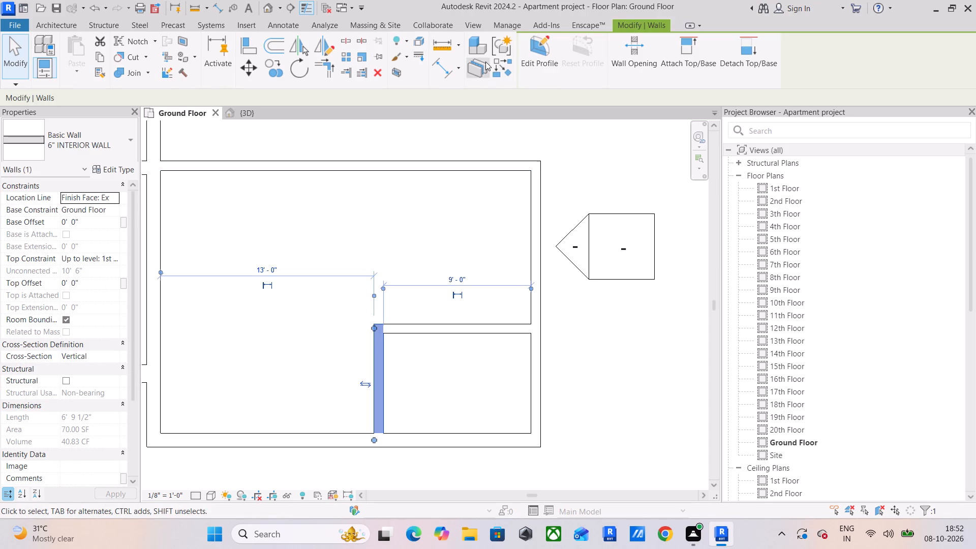
pyautogui.click(520, 69)
pyautogui.click(575, 173)
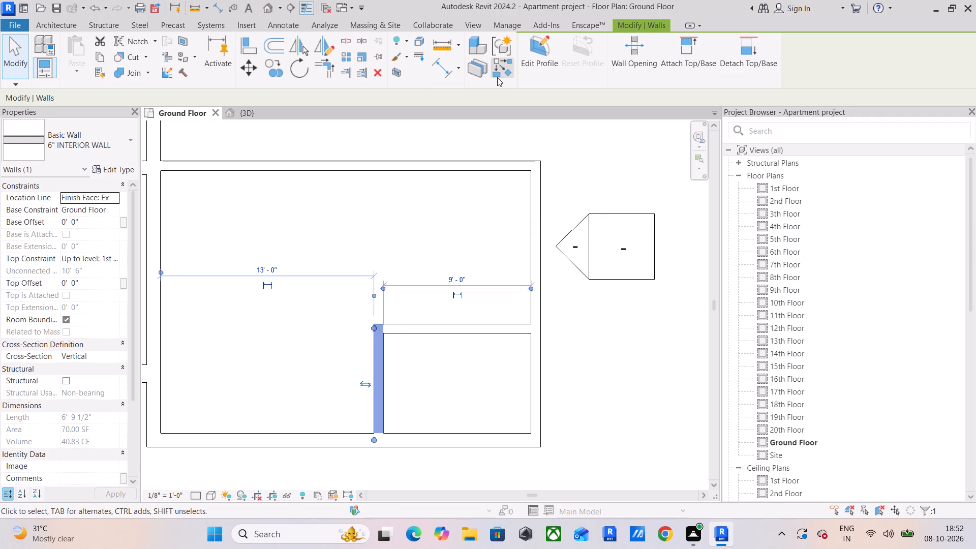
pyautogui.click(497, 77)
pyautogui.click(376, 322)
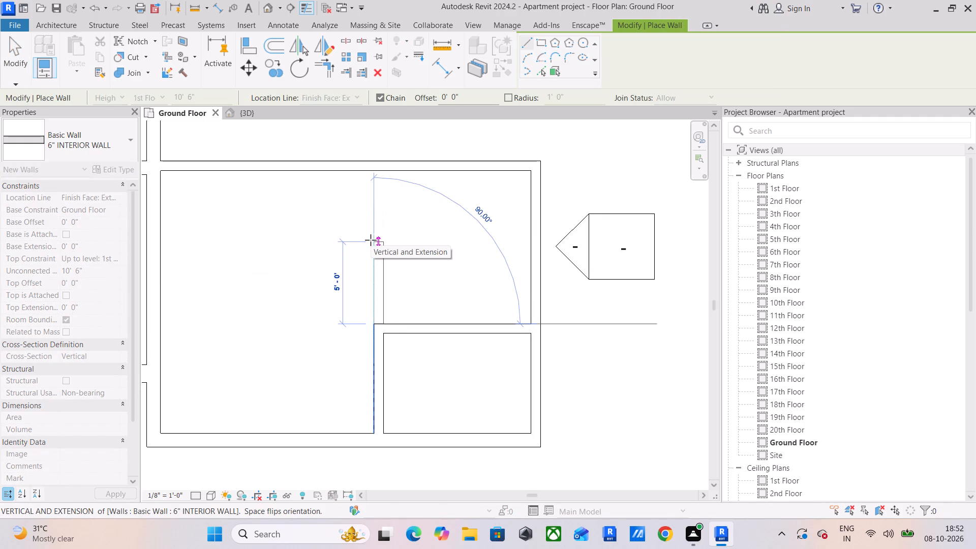
pyautogui.write("6'")
pyautogui.press('Return')
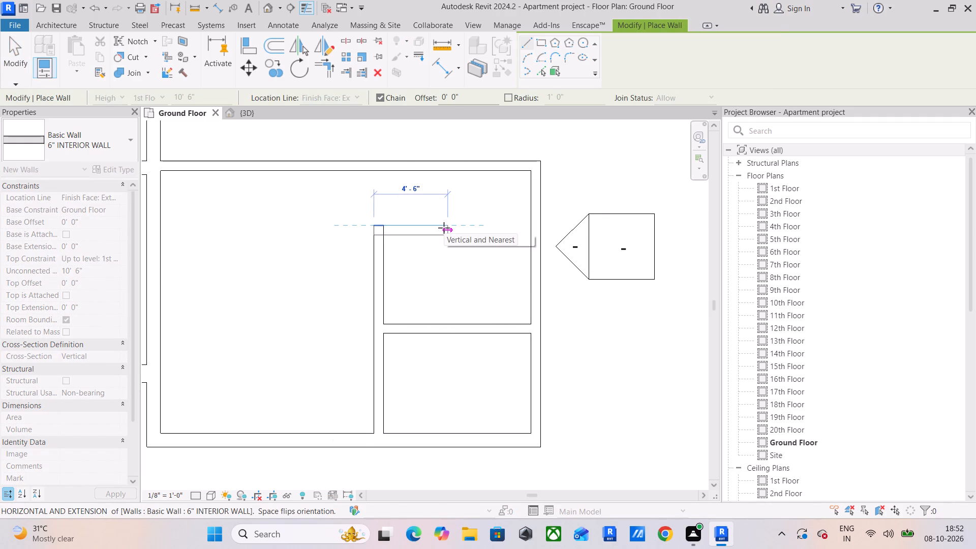
pyautogui.press('Escape')
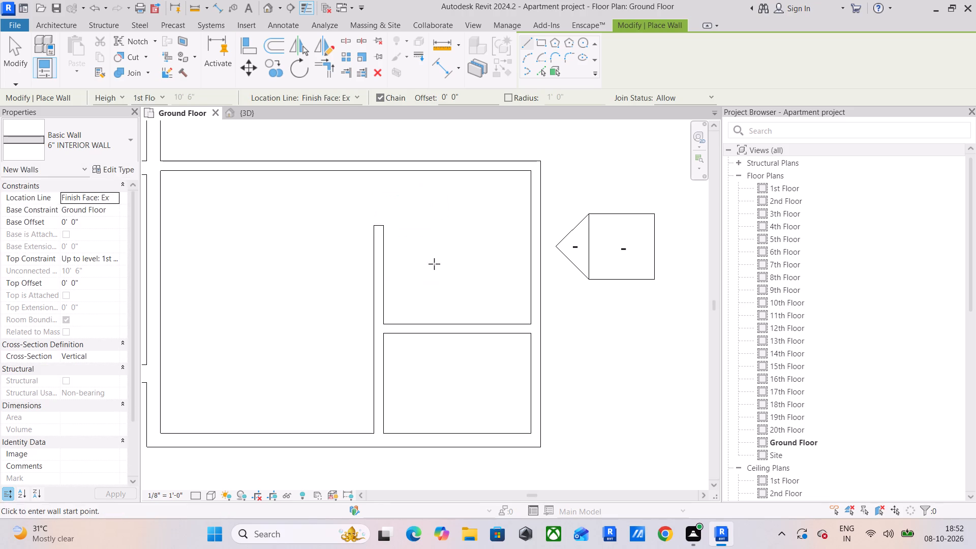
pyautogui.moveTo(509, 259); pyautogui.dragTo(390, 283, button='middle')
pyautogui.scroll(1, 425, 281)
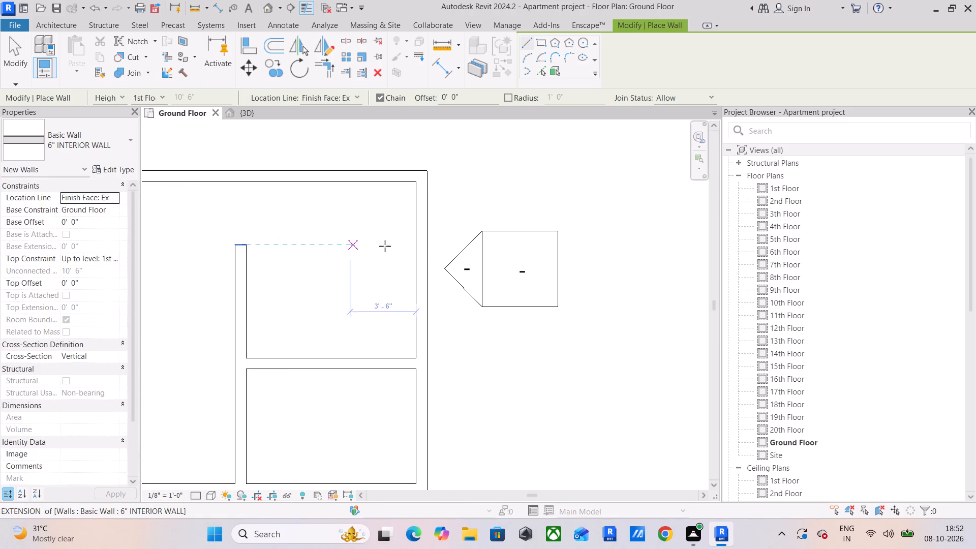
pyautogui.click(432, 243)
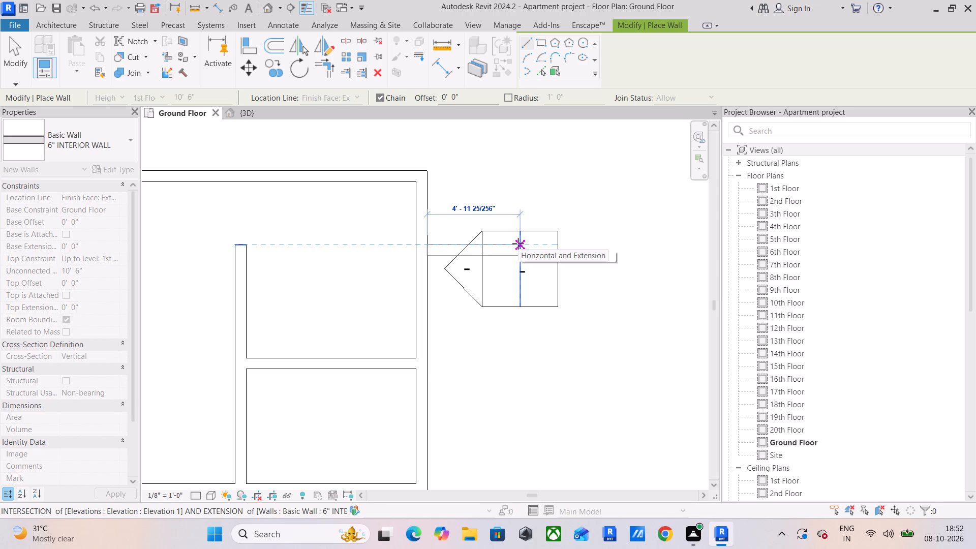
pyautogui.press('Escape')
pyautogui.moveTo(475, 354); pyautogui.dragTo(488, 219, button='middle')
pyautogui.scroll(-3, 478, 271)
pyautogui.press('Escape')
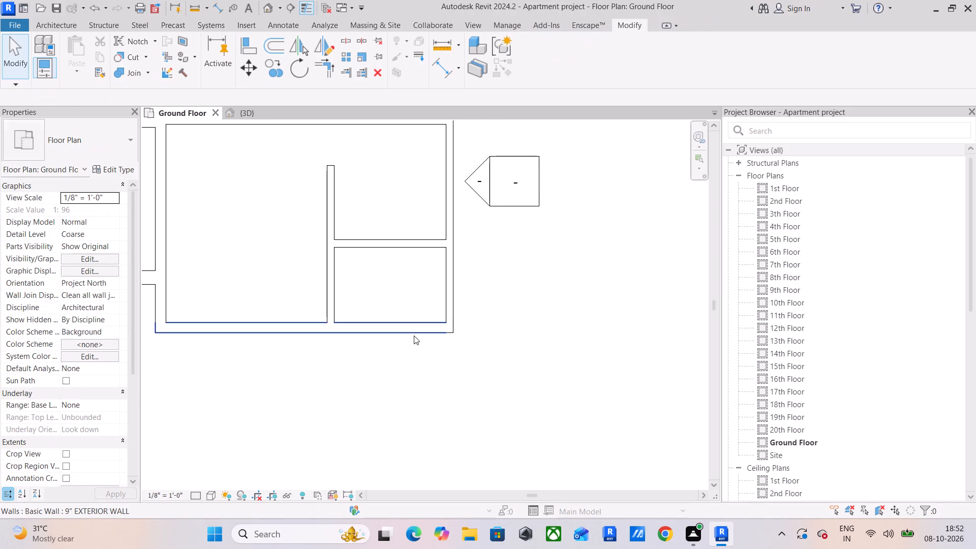
# Extend the bottom wall with a 12' horizontal 9" EXTERIOR WALL from the building's outer lower corner, with its thickness on the upper side.
pyautogui.click(411, 325)
pyautogui.click(508, 70)
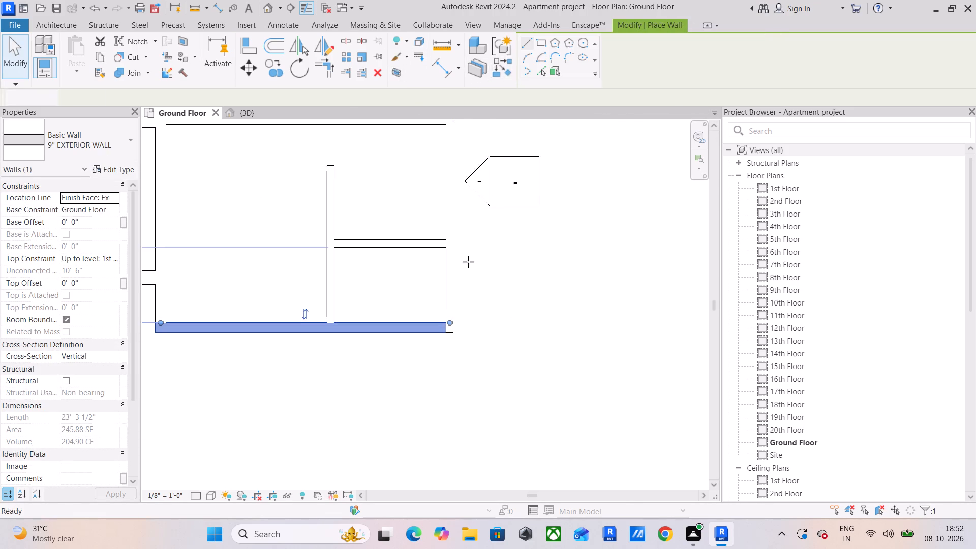
pyautogui.moveTo(453, 329); pyautogui.dragTo(458, 329)
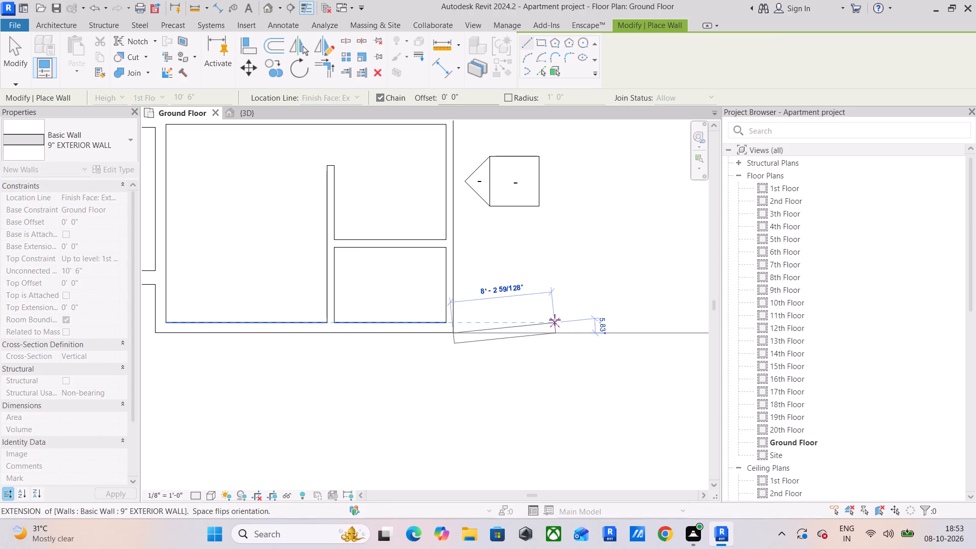
pyautogui.press('space')
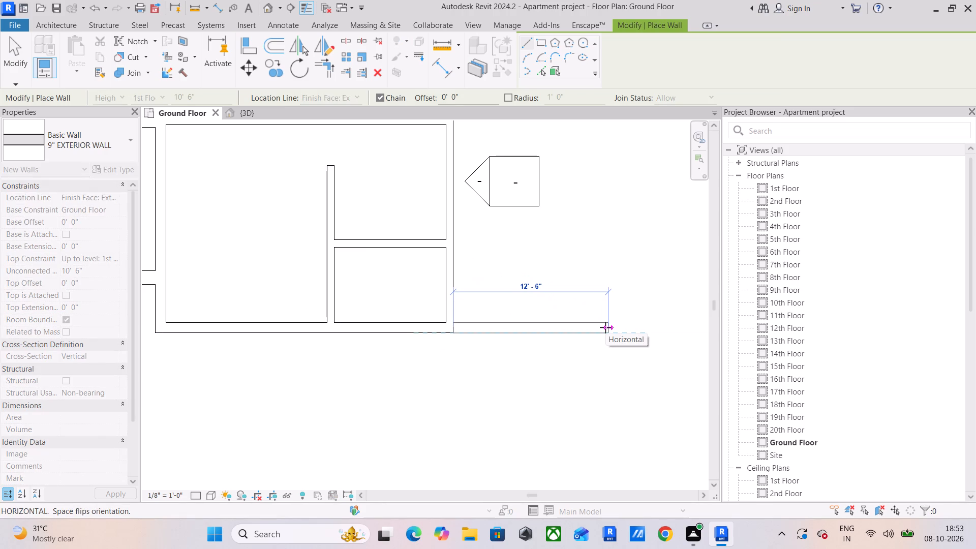
pyautogui.write("12'")
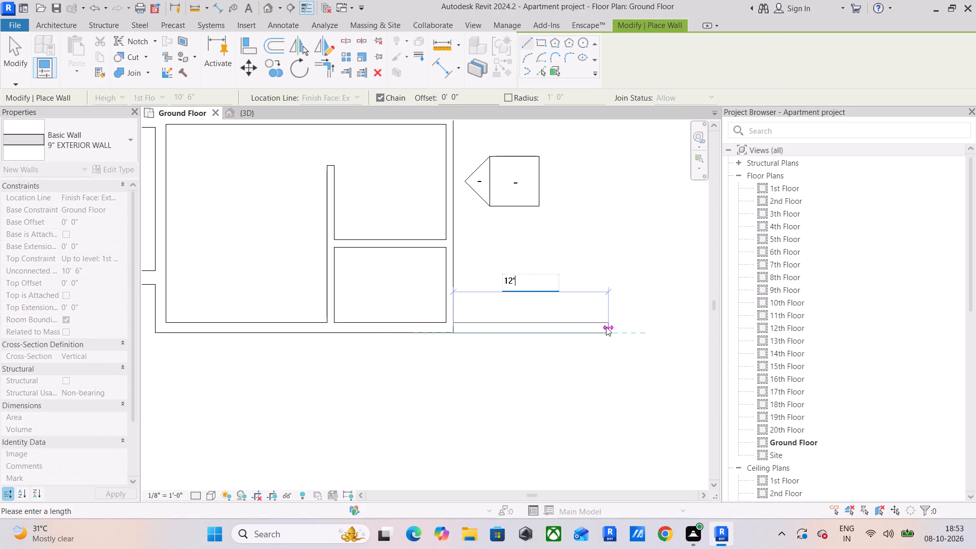
pyautogui.press('Return')
pyautogui.press('Escape')
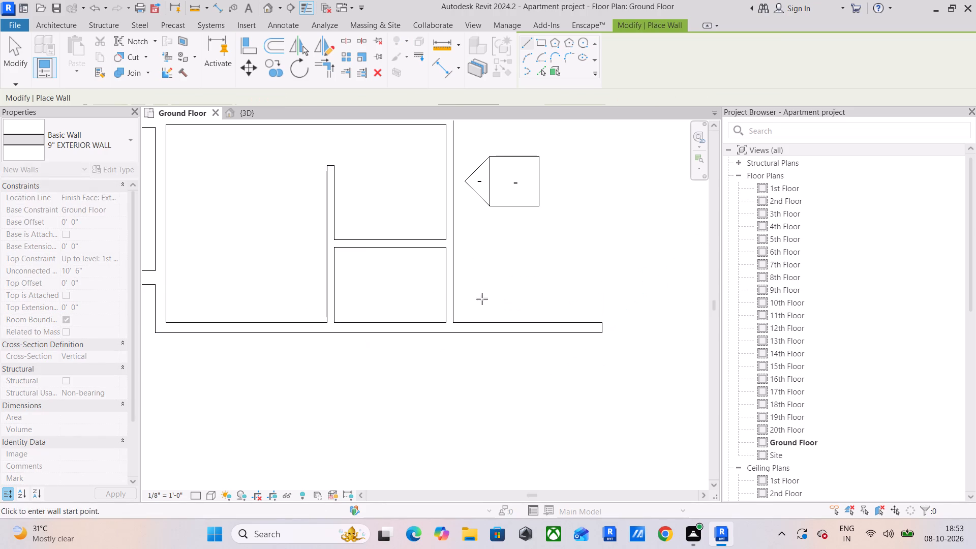
# Enclose a 12' by 12' room with 6" INTERIOR WALLs, going 12' up from the new exterior wall's end and back to the existing outer wall.
pyautogui.click(114, 154)
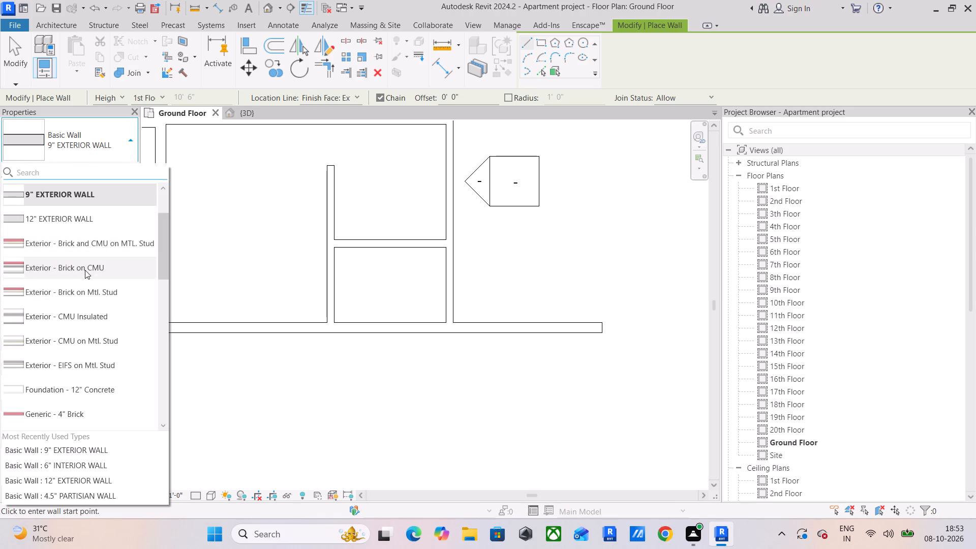
pyautogui.scroll(1, 83, 241)
pyautogui.click(86, 234)
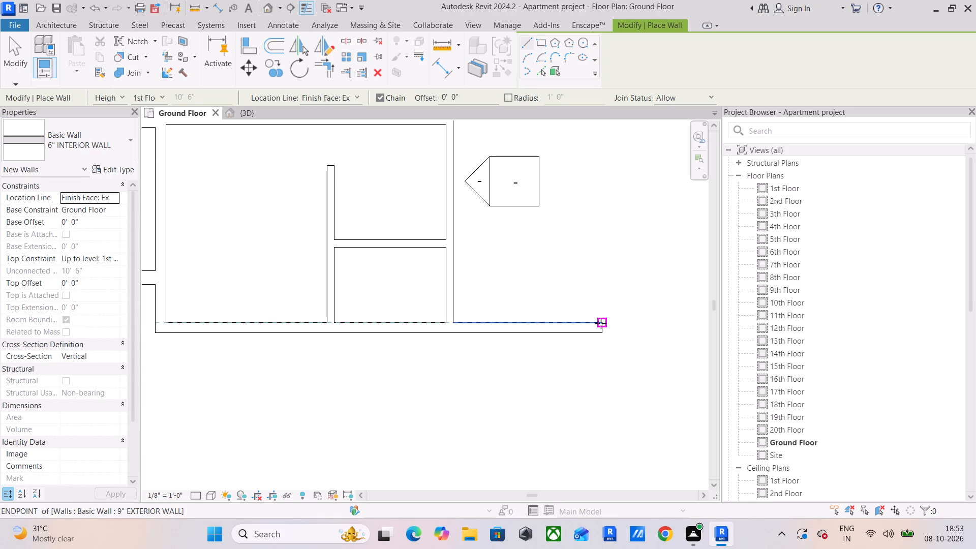
pyautogui.click(601, 323)
pyautogui.write("12'")
pyautogui.press('Return')
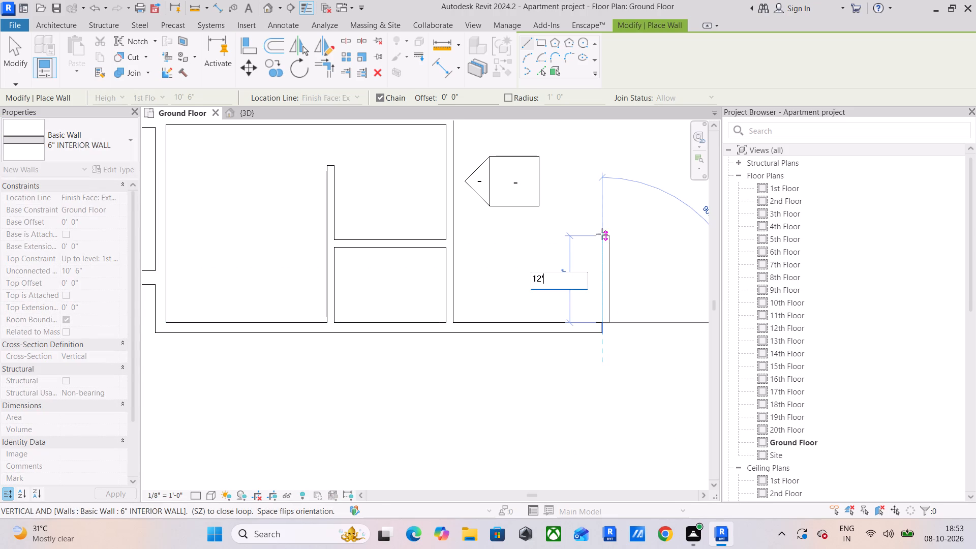
pyautogui.click(455, 173)
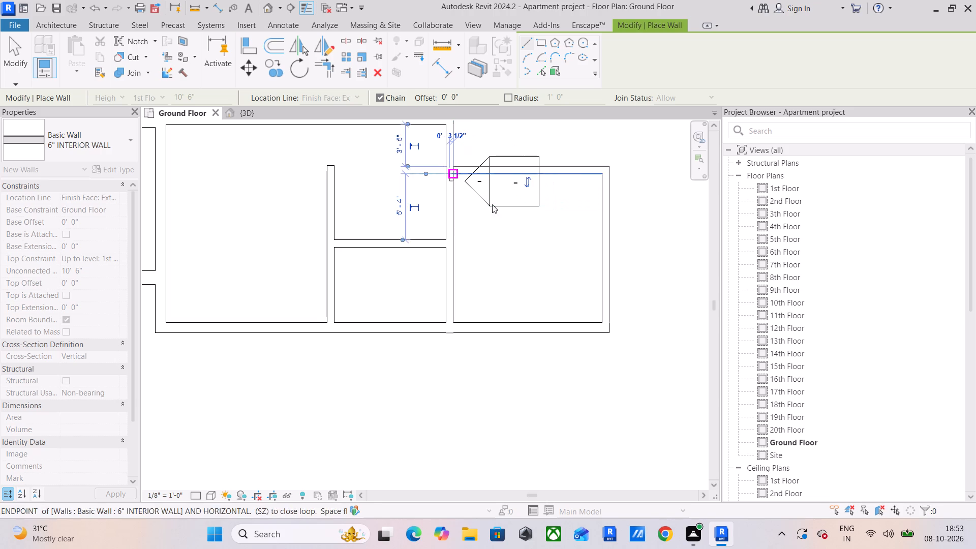
pyautogui.press('Escape')
pyautogui.moveTo(558, 215); pyautogui.dragTo(457, 264, button='middle')
pyautogui.scroll(-1, 456, 264)
pyautogui.moveTo(473, 264); pyautogui.dragTo(350, 269, button='middle')
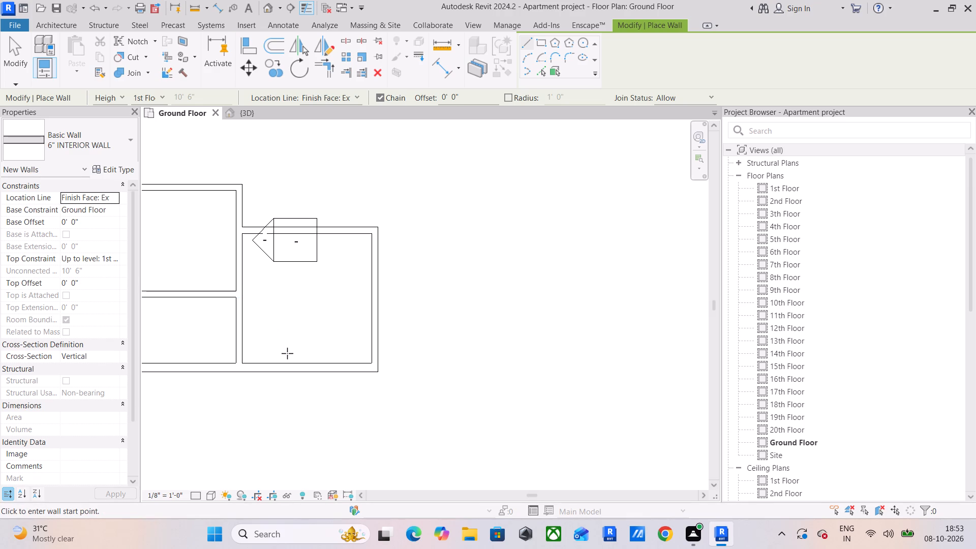
pyautogui.press('Escape')
# Continue the bottom wall with a 6' 6" 9" EXTERIOR WALL from the 12' room's outer lower corner, with its thickness on the upper side.
pyautogui.moveTo(294, 368); pyautogui.dragTo(299, 368)
pyautogui.click(498, 71)
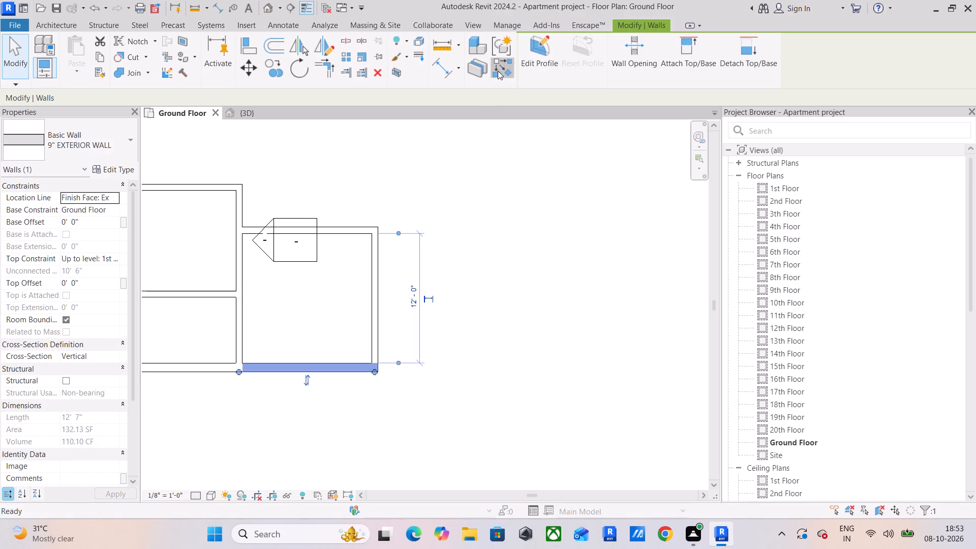
pyautogui.click(380, 370)
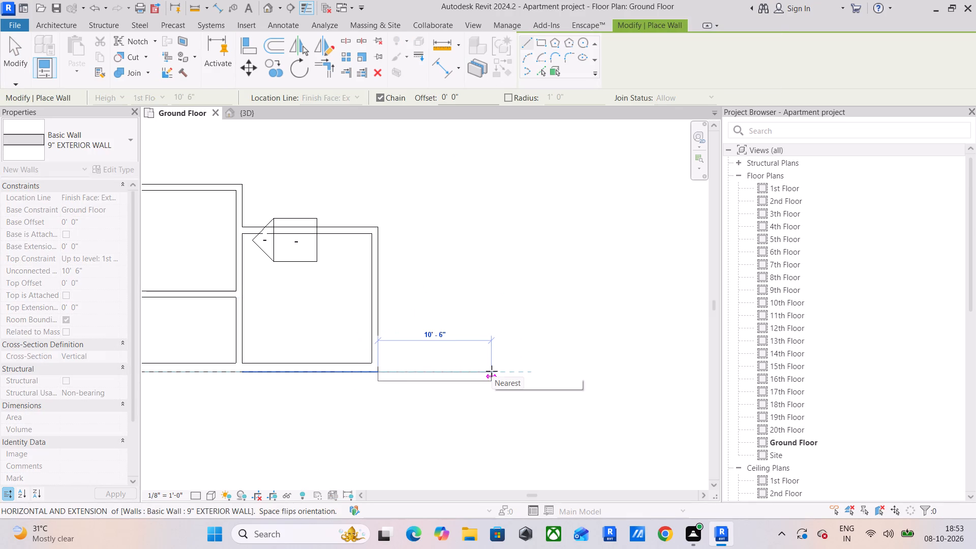
pyautogui.press('space')
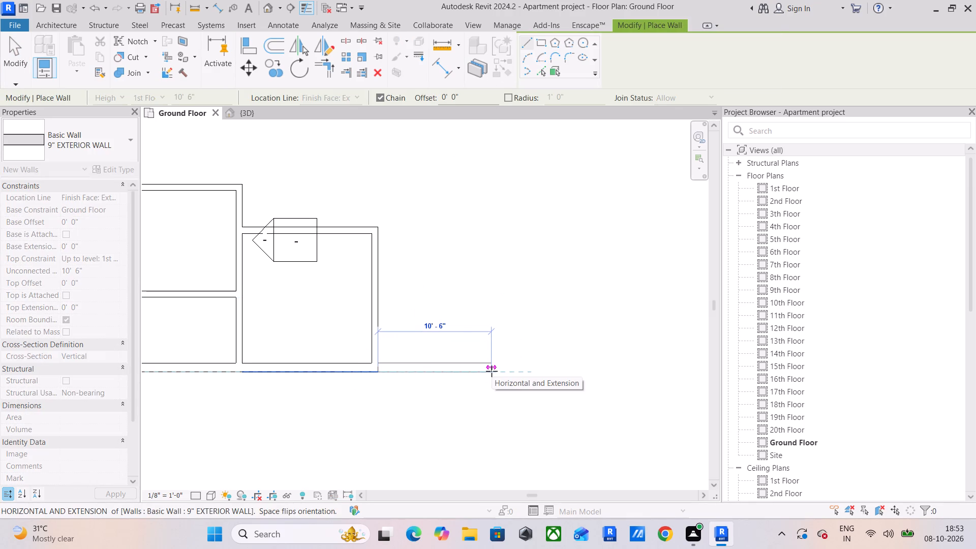
pyautogui.write('6\'6"')
pyautogui.press('Return')
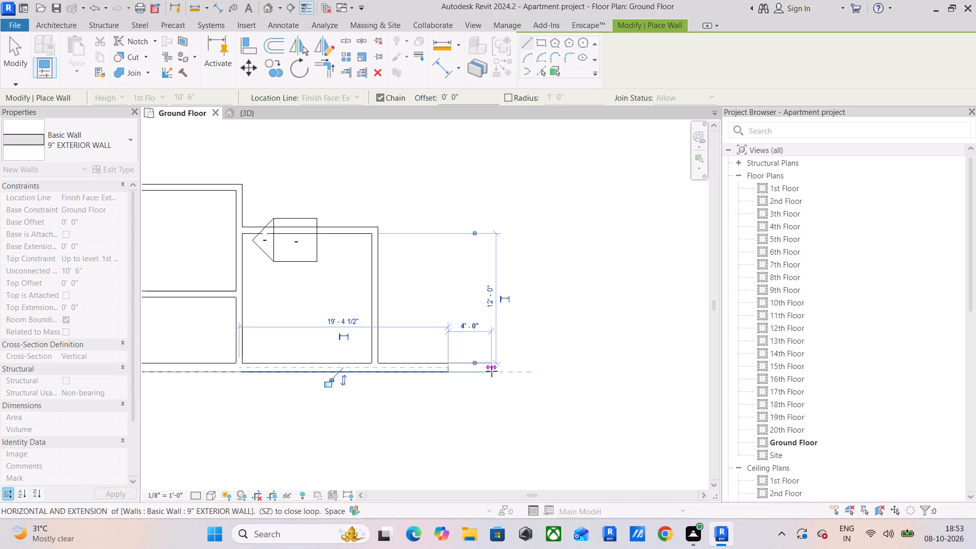
pyautogui.press('Escape')
pyautogui.press('Escape')
# Enclose a 6' 6" by 6' 5" room with 6" INTERIOR WALLs, going 6' 5" up from the bottom wall's end and back to the 12' room.
pyautogui.click(374, 329)
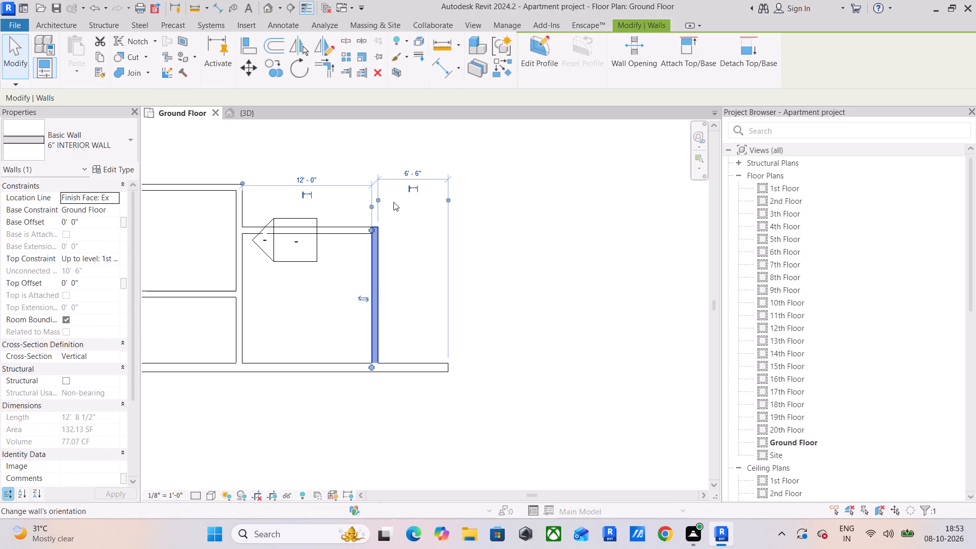
pyautogui.click(514, 70)
pyautogui.click(452, 364)
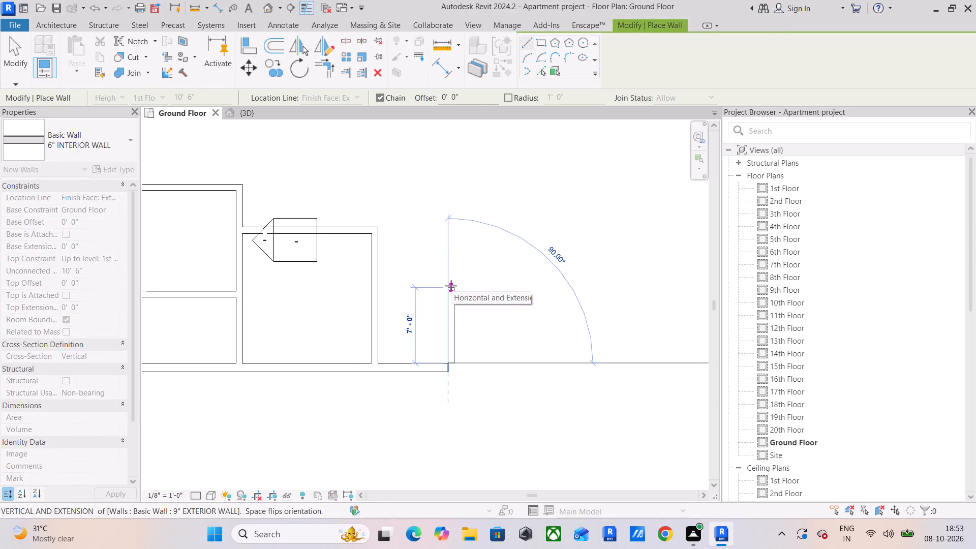
pyautogui.write('6\'5"')
pyautogui.press('Return')
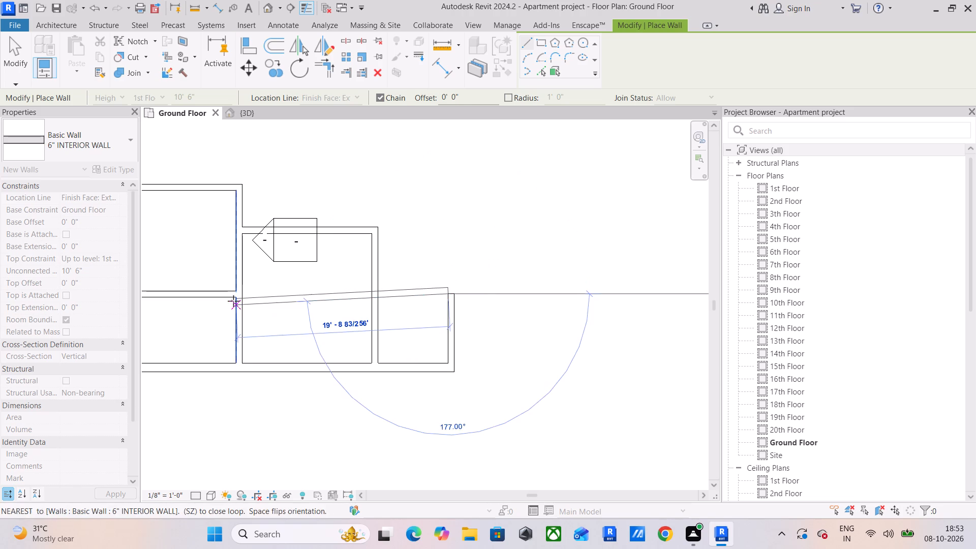
pyautogui.scroll(2, 378, 290)
pyautogui.click(378, 290)
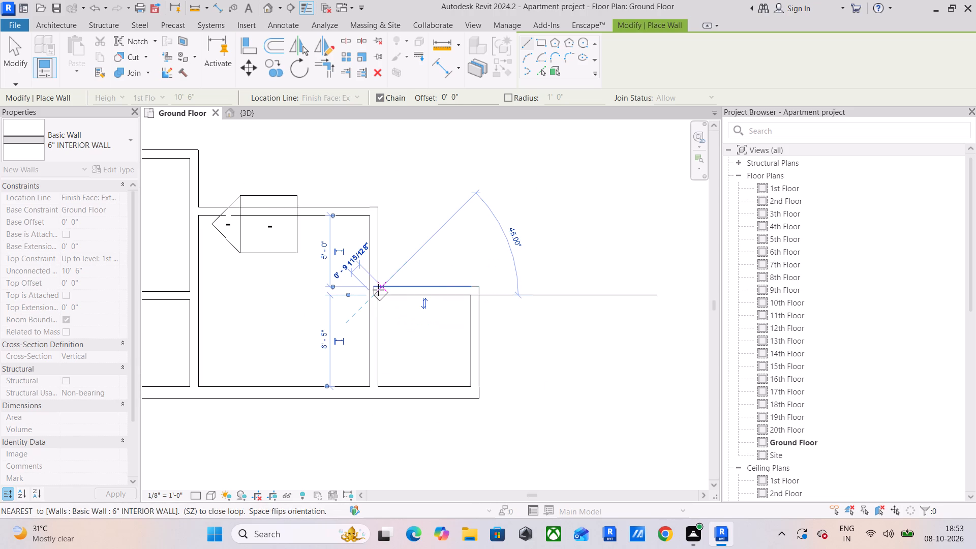
pyautogui.press('Escape')
pyautogui.moveTo(501, 316); pyautogui.dragTo(439, 307, button='middle')
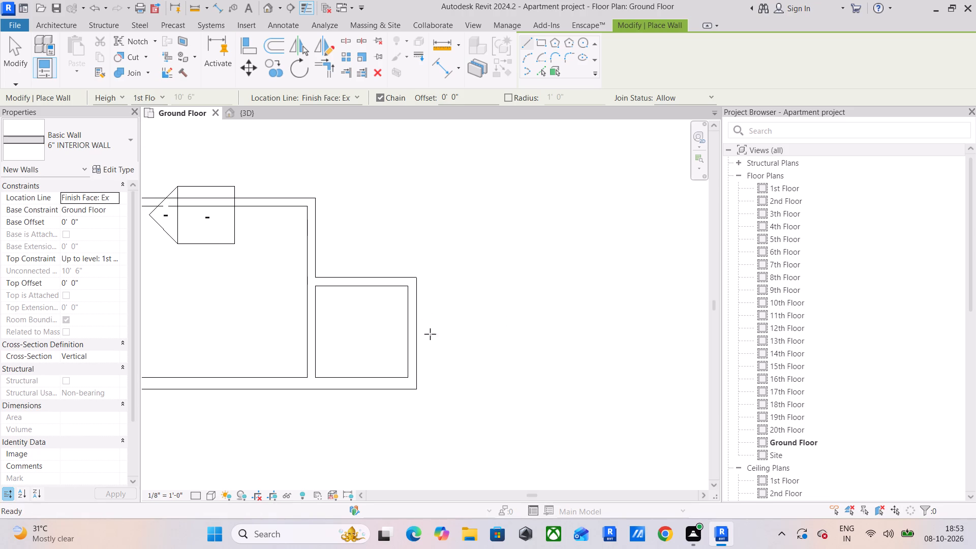
pyautogui.moveTo(456, 401); pyautogui.dragTo(336, 423, button='middle')
pyautogui.scroll(1, 353, 423)
pyautogui.press('Escape')
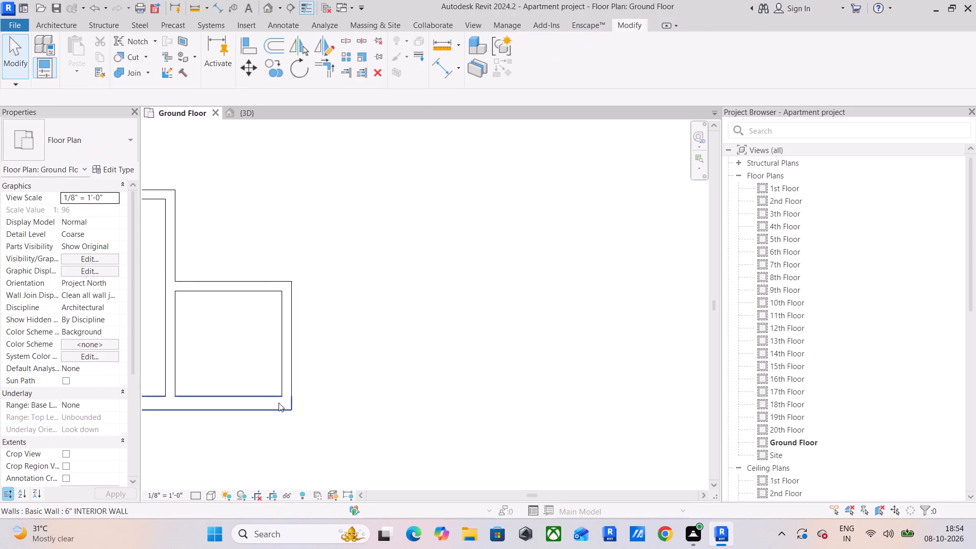
# Continue the bottom wall with a 9' 9" EXTERIOR WALL from the small room's outer lower corner, with its thickness on the upper side.
pyautogui.click(275, 403)
pyautogui.click(497, 64)
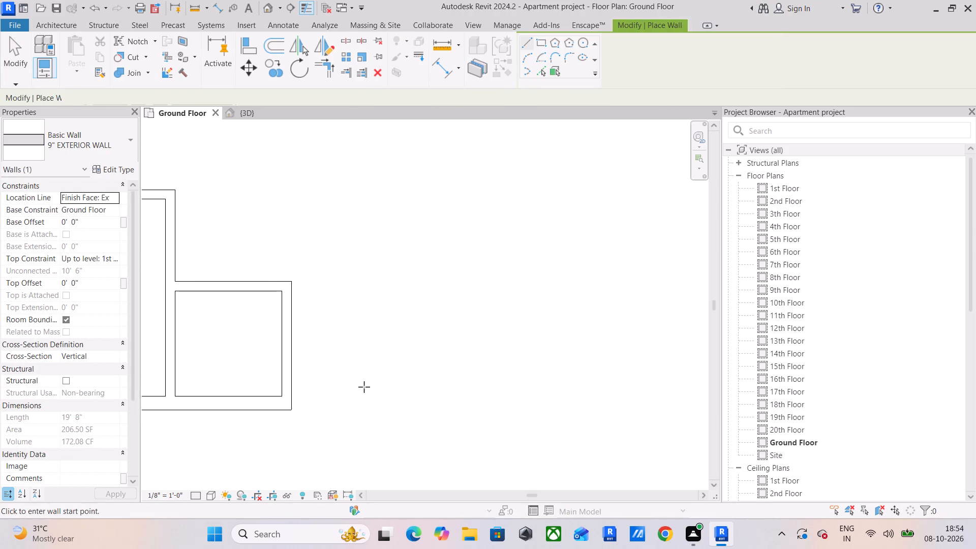
pyautogui.click(292, 411)
pyautogui.press('space')
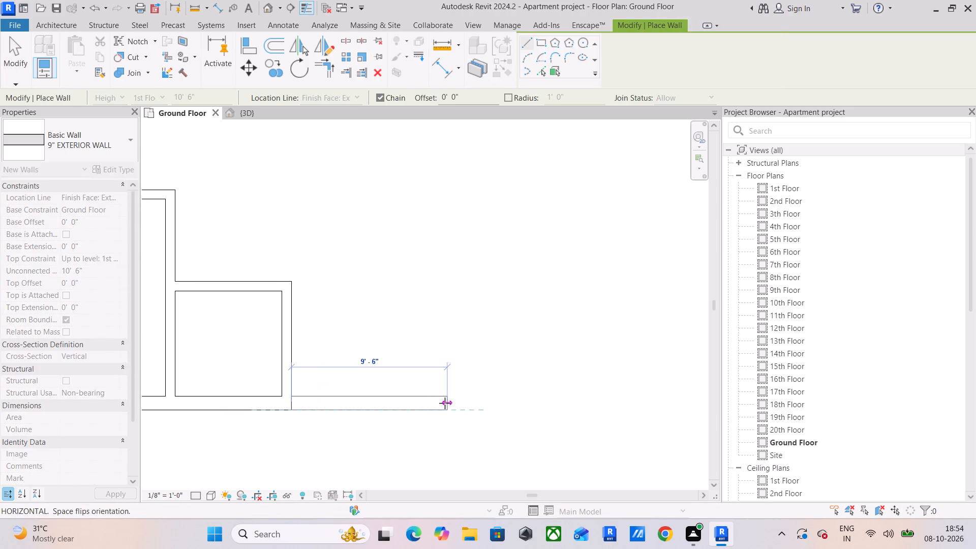
pyautogui.write("9'")
pyautogui.press('Return')
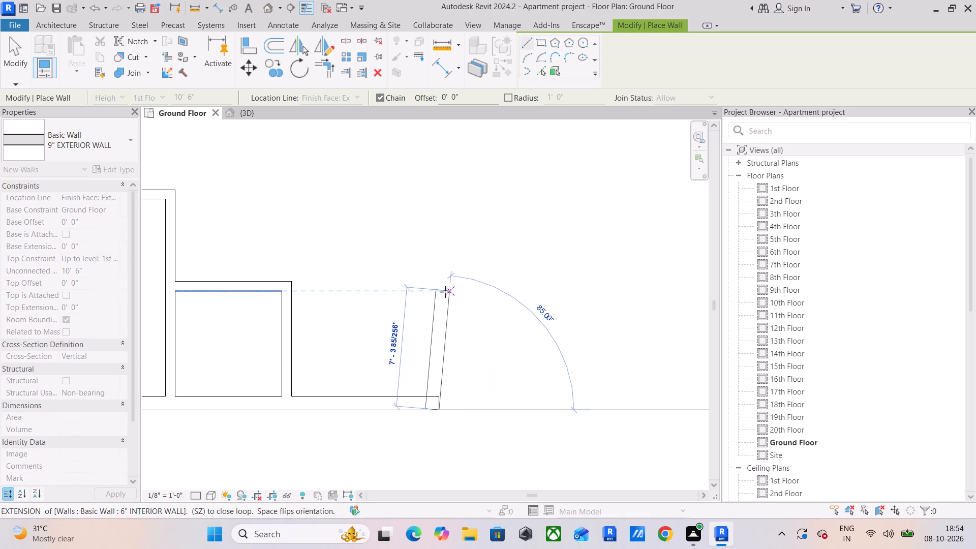
pyautogui.press('space')
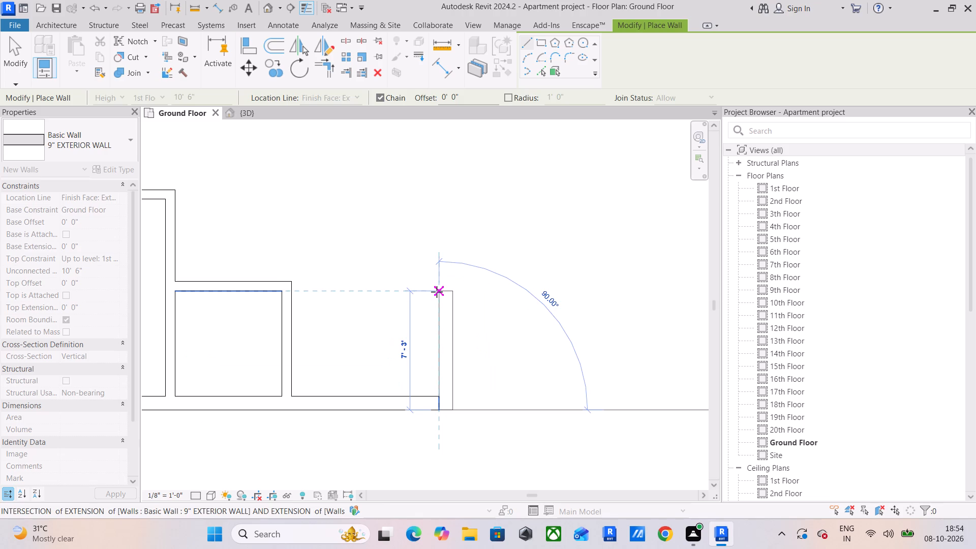
pyautogui.press('Escape')
# Draw a 6' 5" vertical 9" EXTERIOR WALL upward from the inner corner at the new bottom wall's end, with its thickness outward.
pyautogui.moveTo(436, 395); pyautogui.dragTo(442, 376)
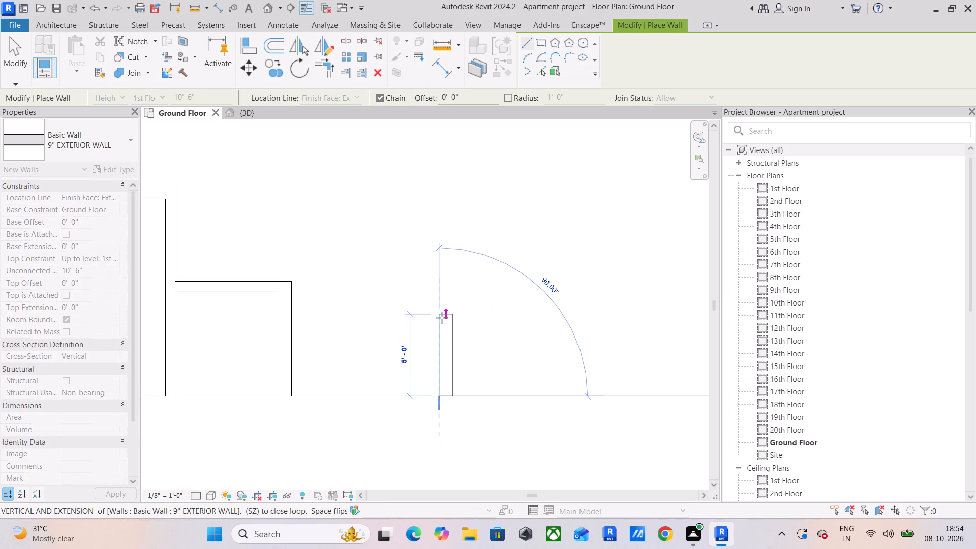
pyautogui.write('6\'5"')
pyautogui.press('Return')
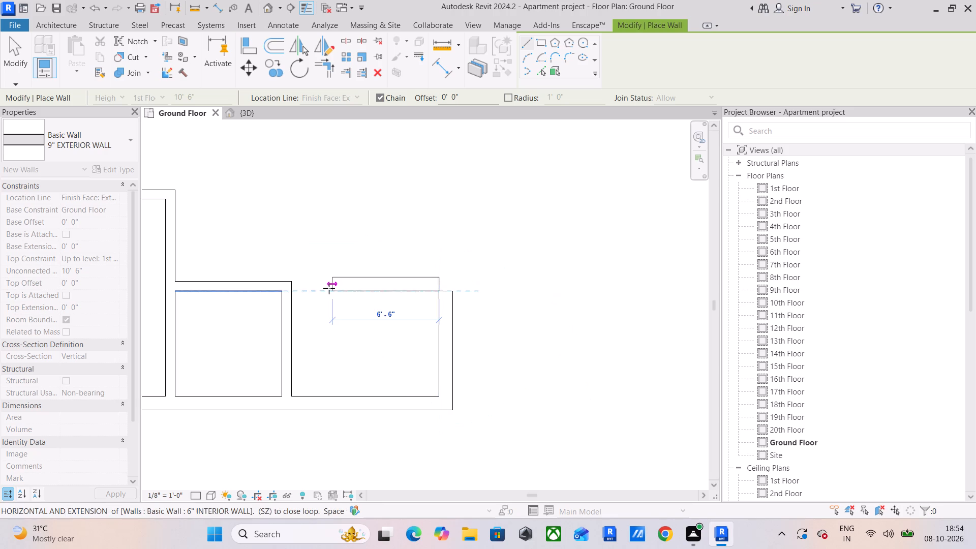
pyautogui.press('Escape')
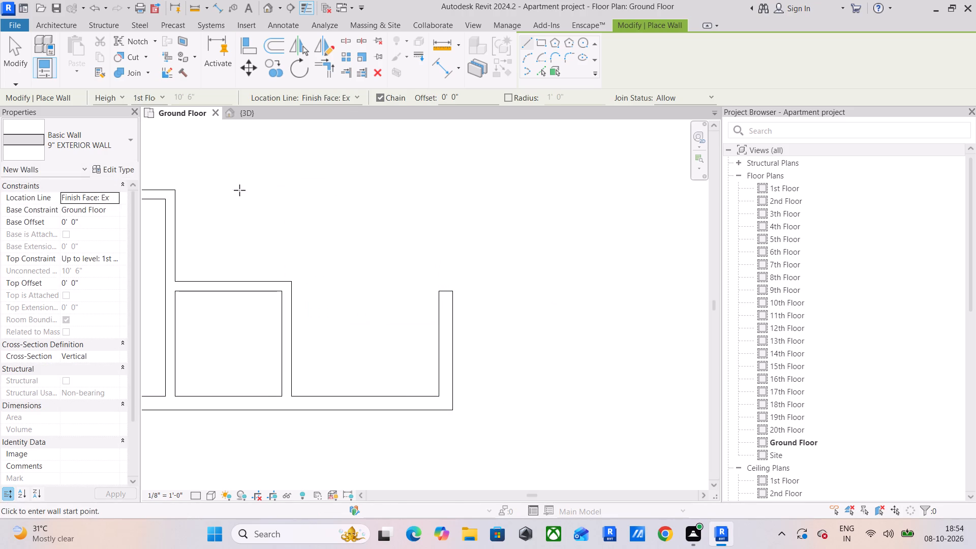
# Close the upper side of the 9' wide end room with a 6" INTERIOR WALL back to the small room's corner.
pyautogui.click(59, 124)
pyautogui.scroll(1, 67, 200)
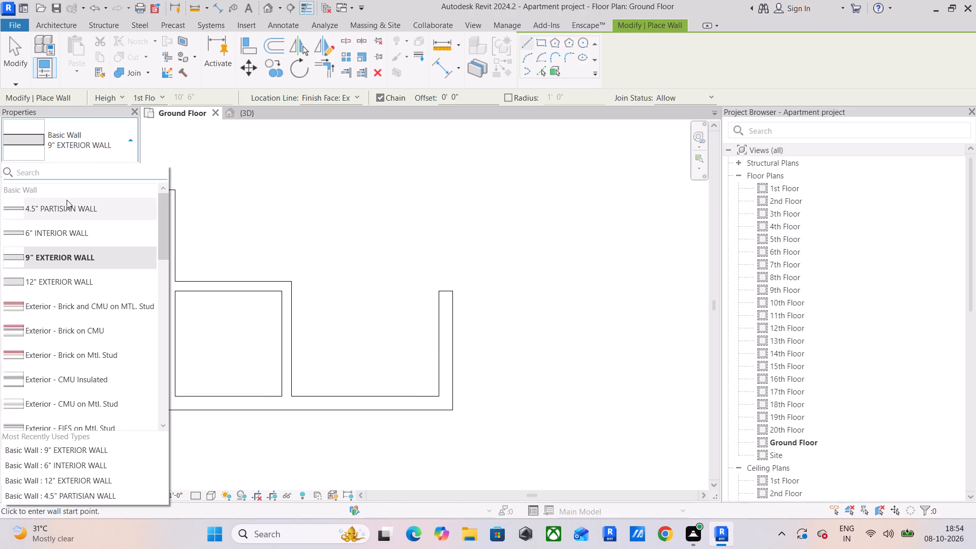
pyautogui.click(64, 226)
pyautogui.click(440, 289)
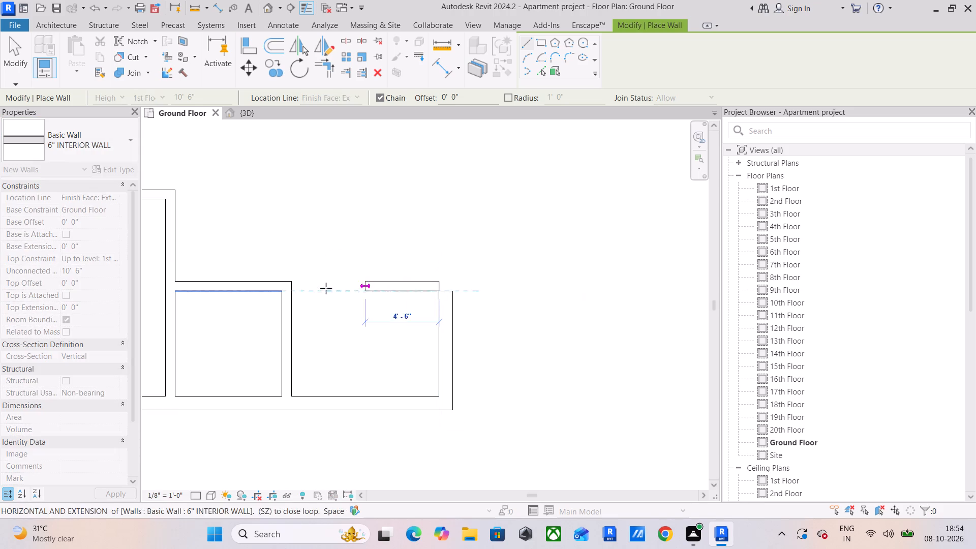
pyautogui.click(294, 287)
pyautogui.press('Escape')
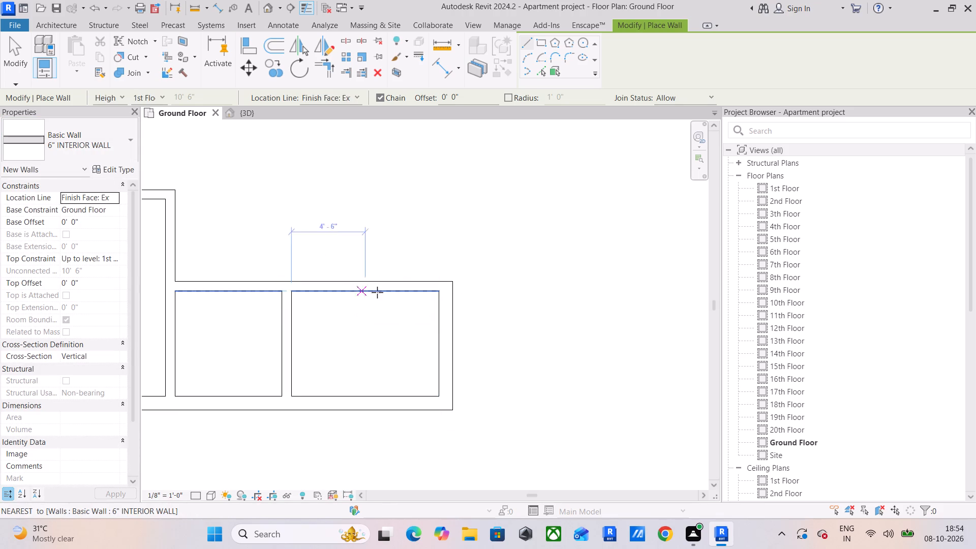
pyautogui.scroll(-2, 379, 290)
pyautogui.moveTo(388, 294); pyautogui.dragTo(373, 348, button='middle')
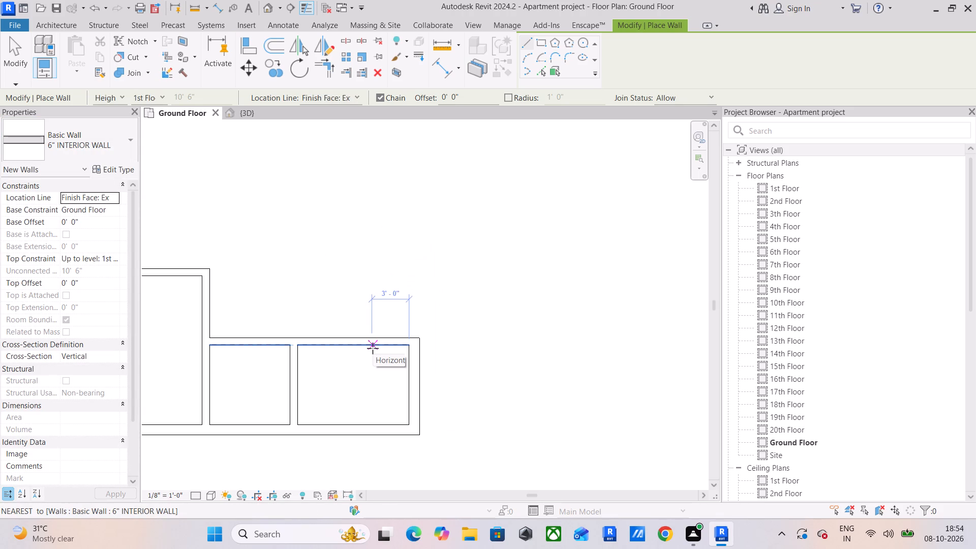
pyautogui.press('Escape')
pyautogui.press('Escape')
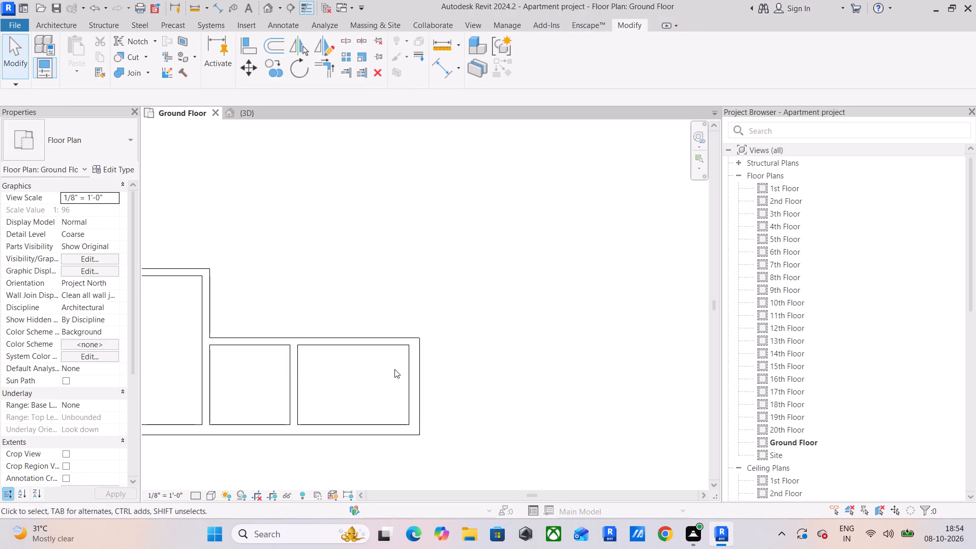
# Extend upward from the end room's outer upper corner with a 9' 1" vertical 9" EXTERIOR WALL, with its thickness inward.
pyautogui.click(421, 366)
pyautogui.moveTo(504, 68); pyautogui.dragTo(502, 74)
pyautogui.moveTo(419, 335); pyautogui.dragTo(420, 330)
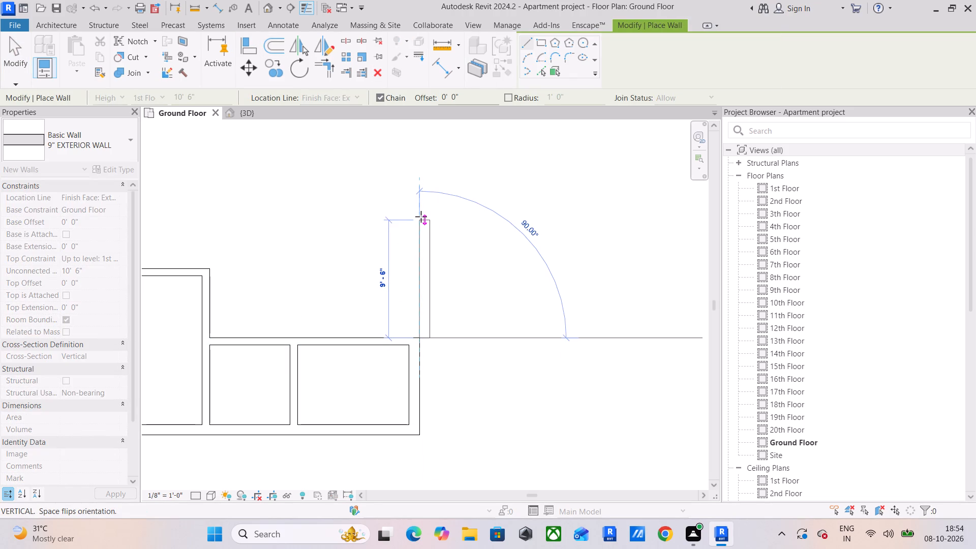
pyautogui.press('space')
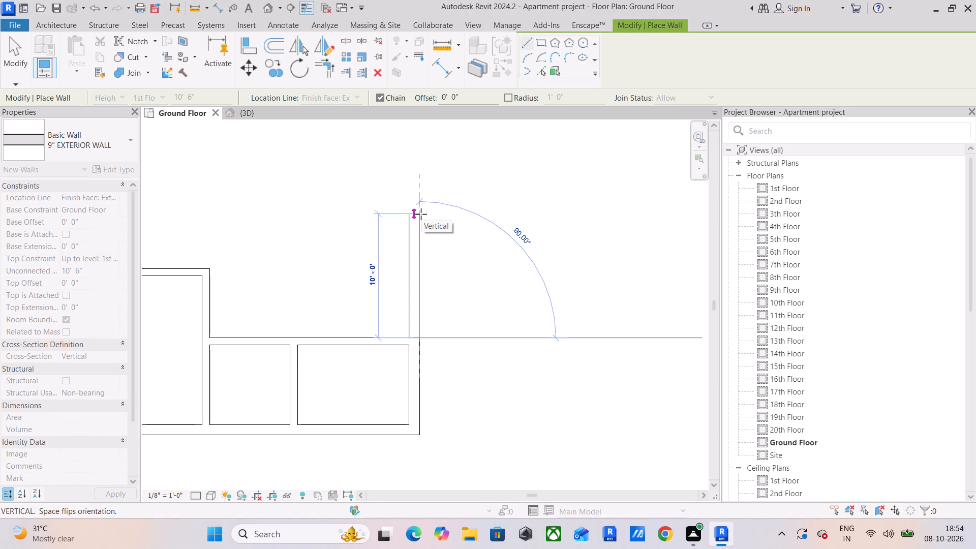
pyautogui.press('9')
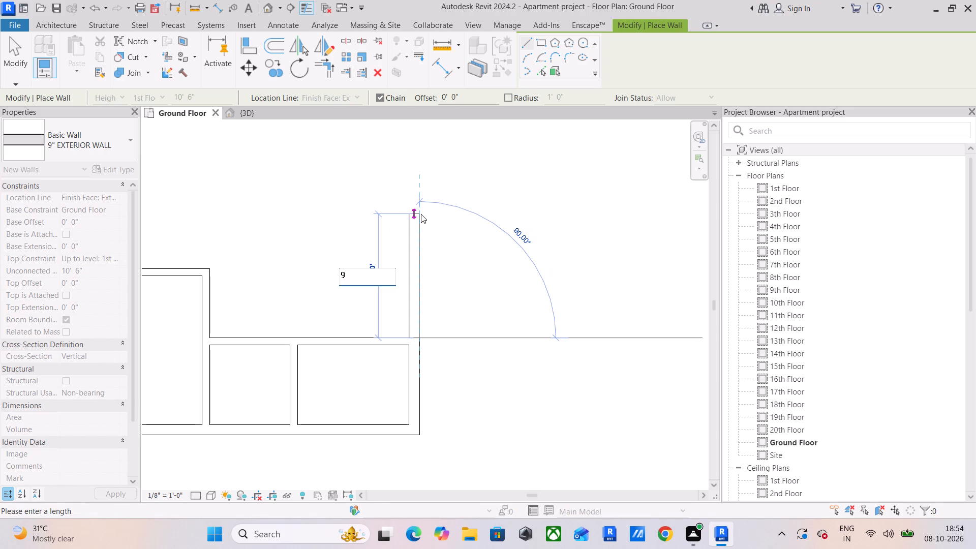
pyautogui.write('\'1"')
pyautogui.press('Return')
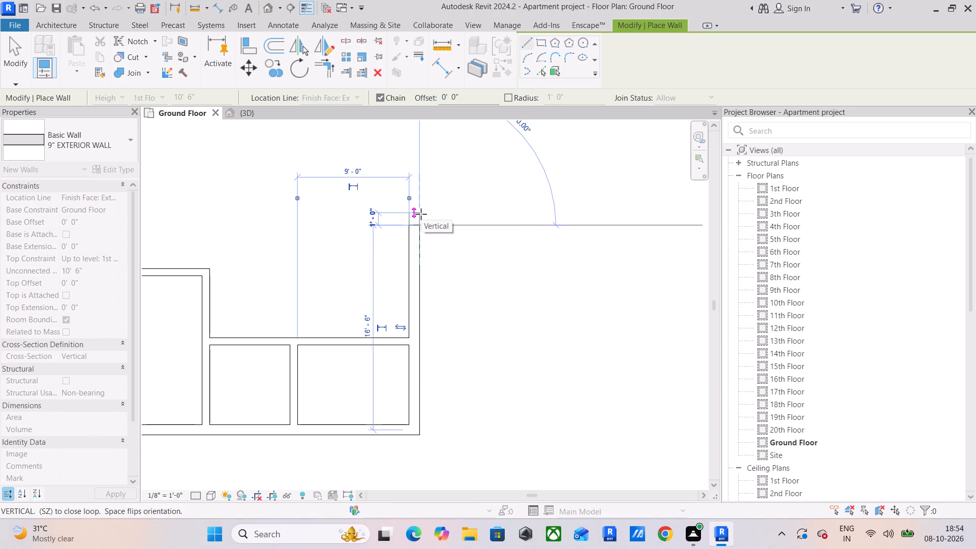
pyautogui.press('Escape')
pyautogui.press('Escape')
# Draw an 11' 6" horizontal 6" INTERIOR WALL from the new vertical wall's inner upper corner back toward the existing rooms.
pyautogui.click(378, 341)
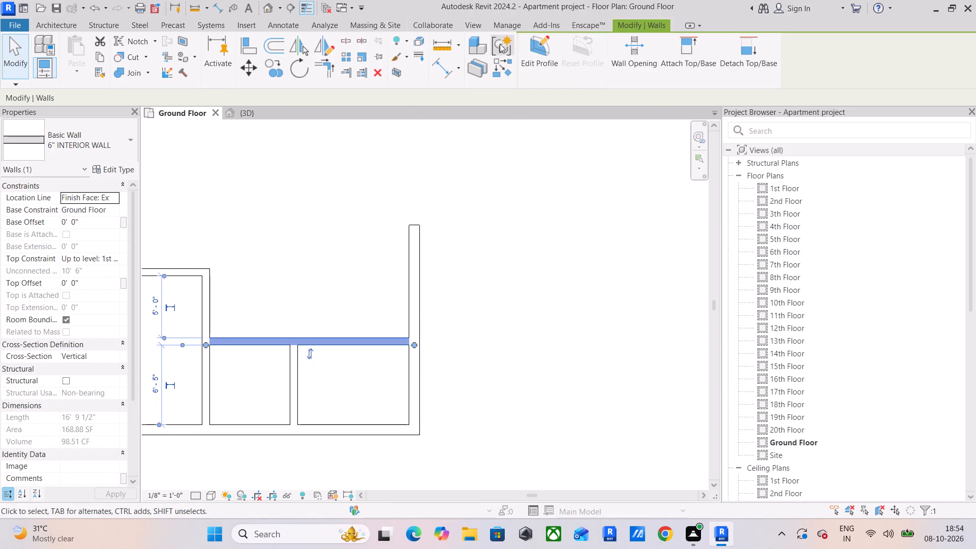
pyautogui.click(500, 69)
pyautogui.click(408, 223)
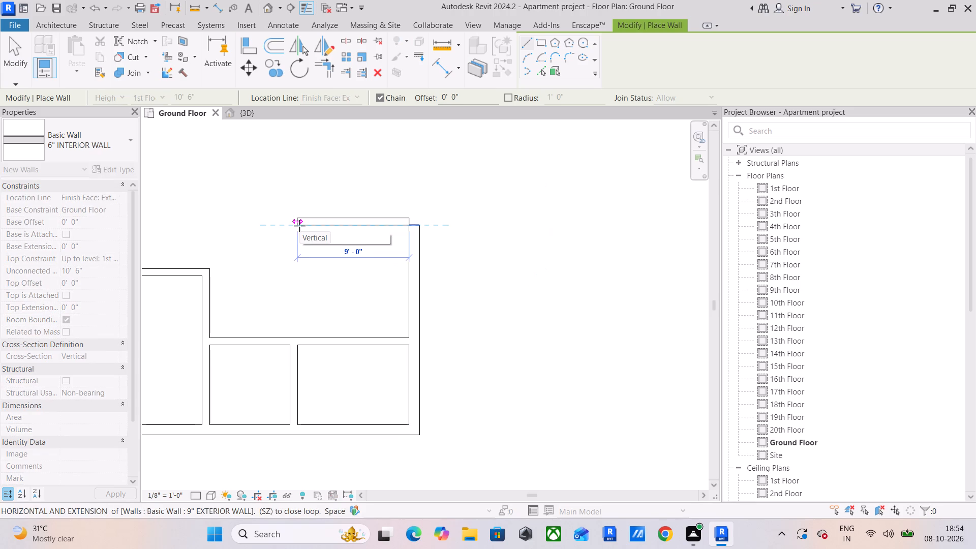
pyautogui.write('11')
pyautogui.write('\'6"')
pyautogui.press('Return')
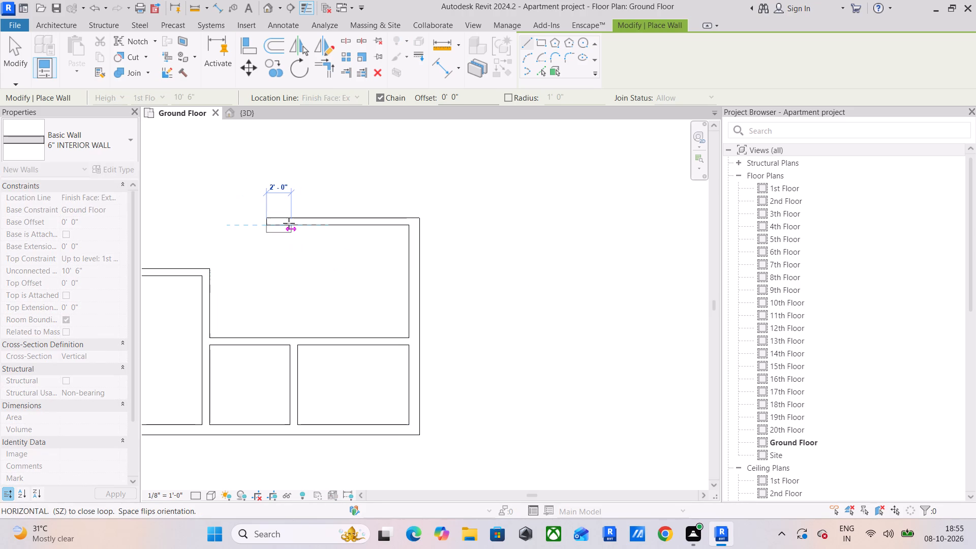
pyautogui.moveTo(289, 230); pyautogui.dragTo(305, 329, button='middle')
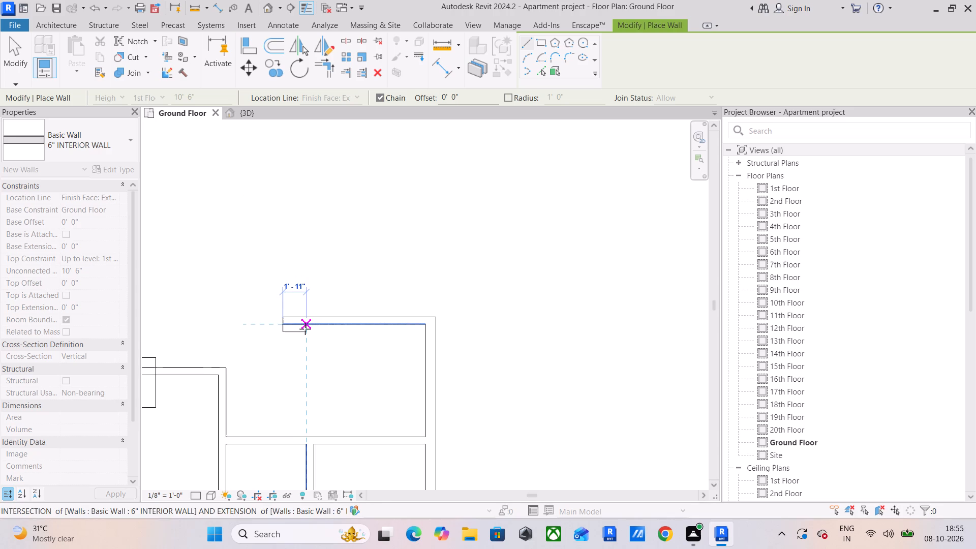
pyautogui.press('Escape')
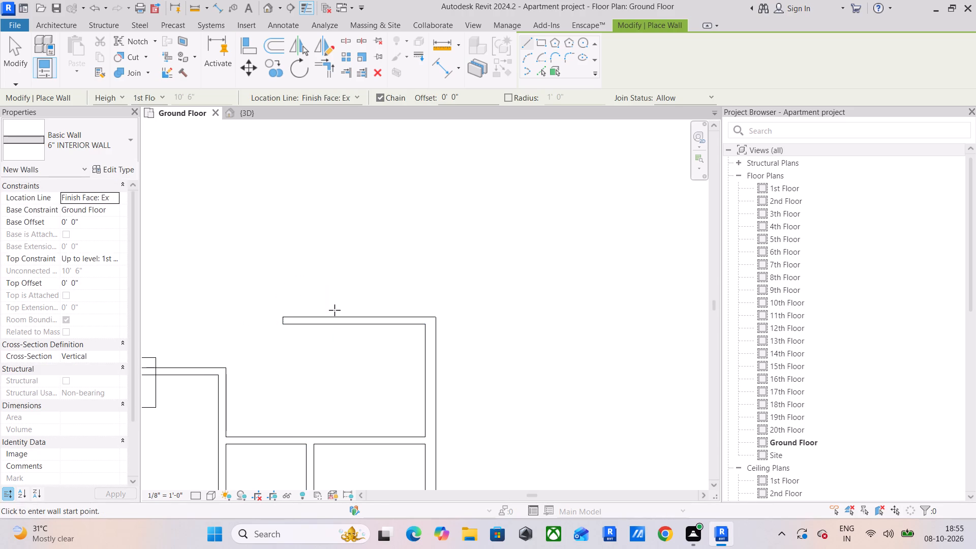
pyautogui.moveTo(339, 310); pyautogui.dragTo(452, 263, button='middle')
pyautogui.press('Escape')
pyautogui.press('Escape')
pyautogui.press('Escape')
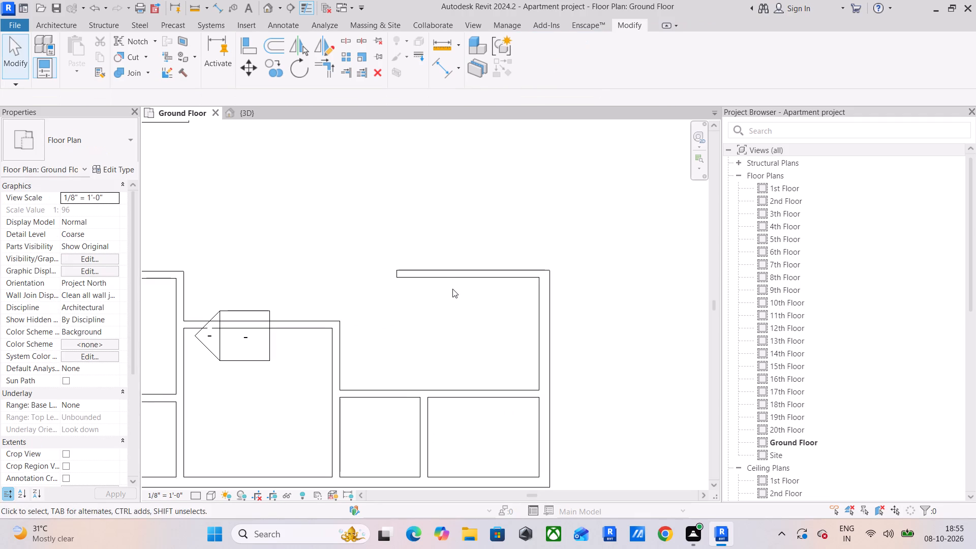
# Change the new 11' 6" horizontal wall's type to 9" EXTERIOR WALL.
pyautogui.moveTo(413, 281); pyautogui.dragTo(485, 281, button='middle')
pyautogui.click(492, 271)
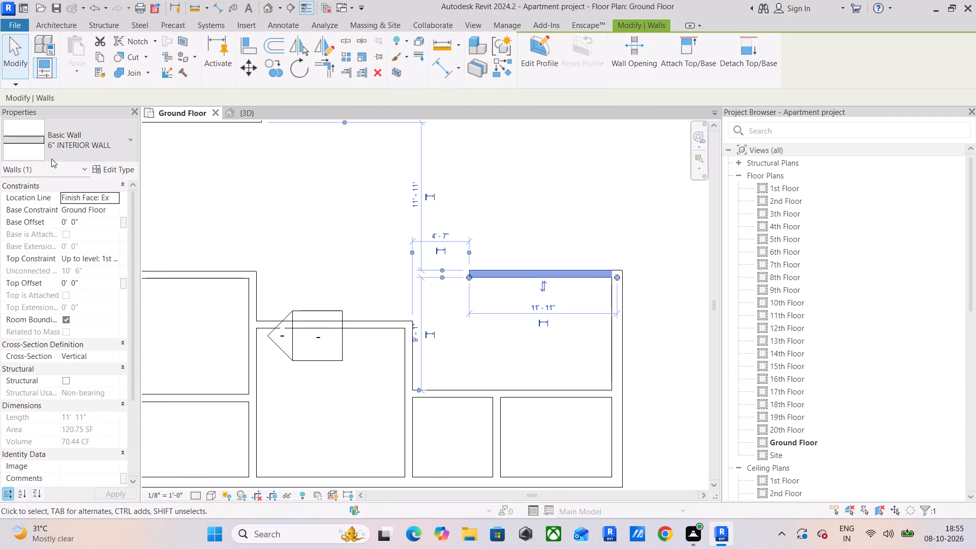
pyautogui.click(87, 135)
pyautogui.click(64, 226)
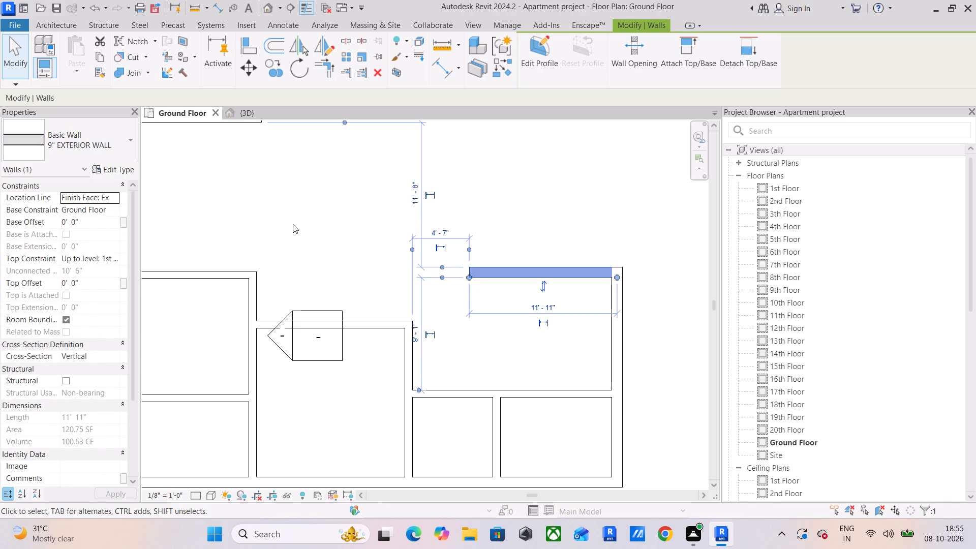
pyautogui.click(503, 179)
# Draw a 12' vertical 9" EXTERIOR WALL upward from the upper corner at the horizontal wall's free end.
pyautogui.moveTo(448, 207); pyautogui.dragTo(253, 276, button='middle')
pyautogui.click(324, 343)
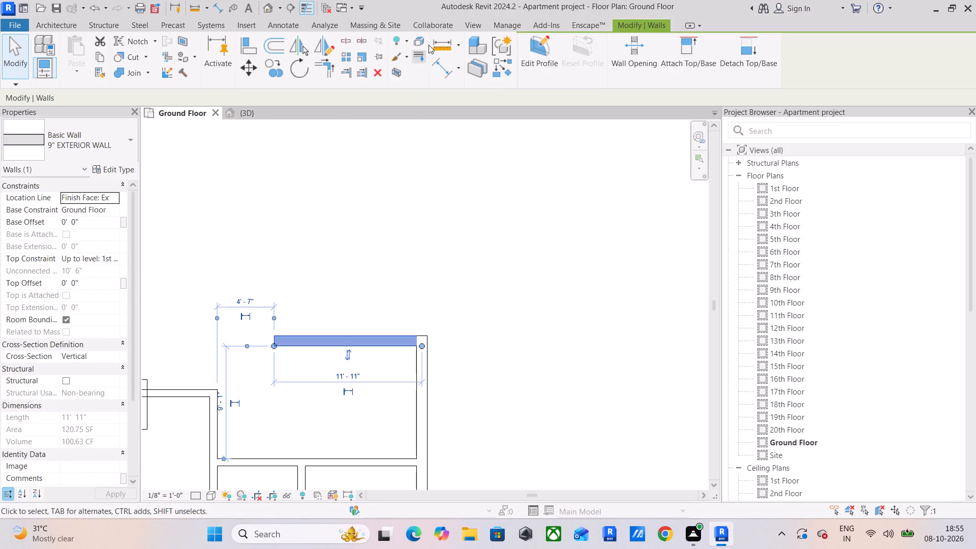
pyautogui.click(500, 78)
pyautogui.click(275, 334)
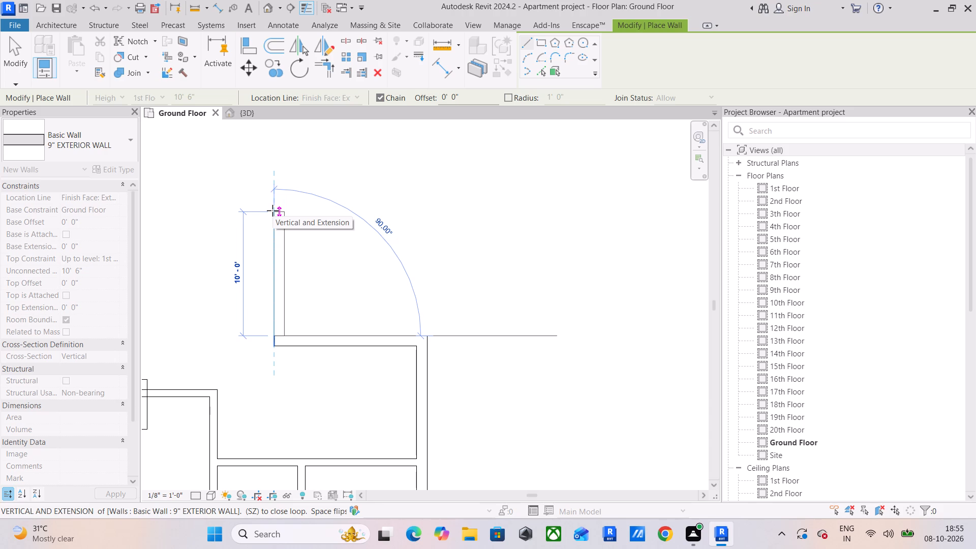
pyautogui.write("12'")
pyautogui.press('Return')
pyautogui.press('space')
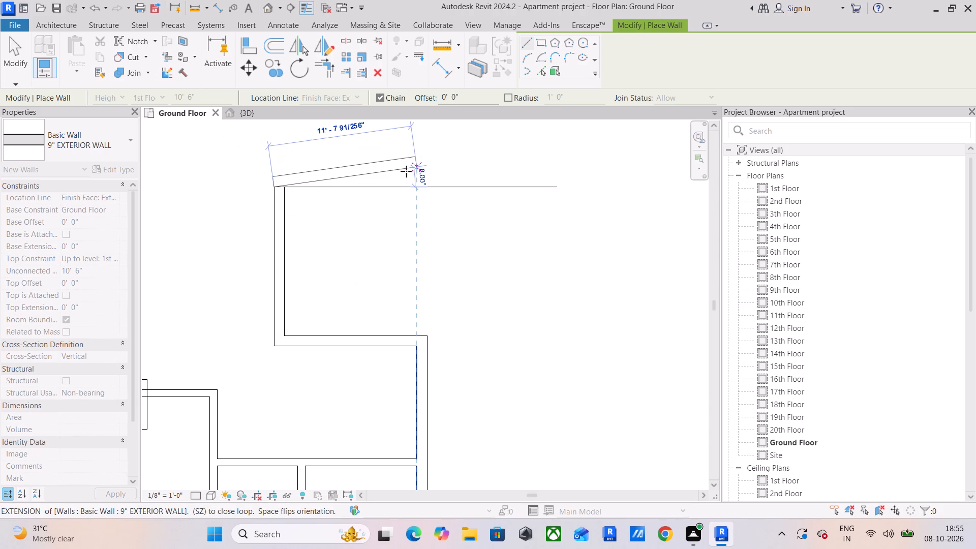
pyautogui.press('Escape')
# Draw an 11' 6" horizontal 9" EXTERIOR WALL outward from the 12' wall's inner upper corner, with its thickness on the upper side.
pyautogui.click(285, 188)
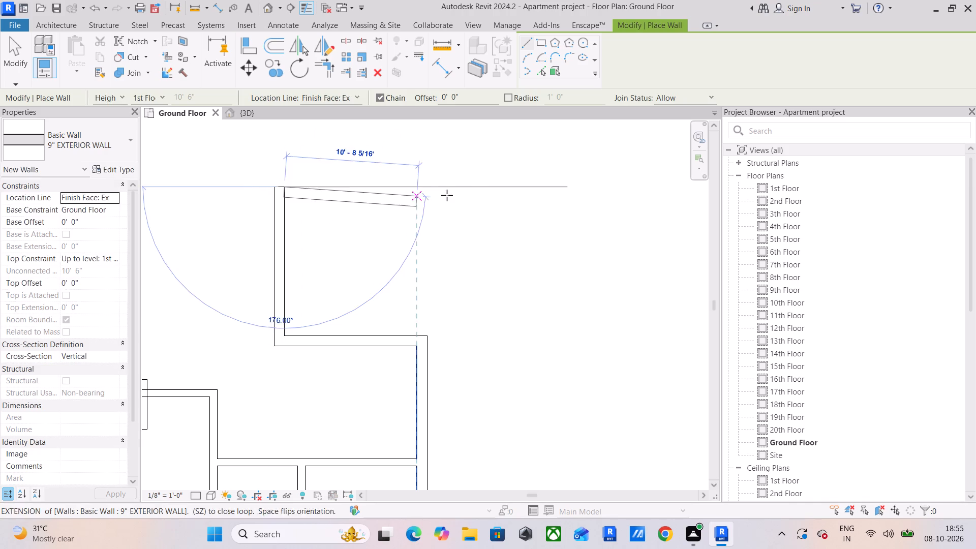
pyautogui.press('space')
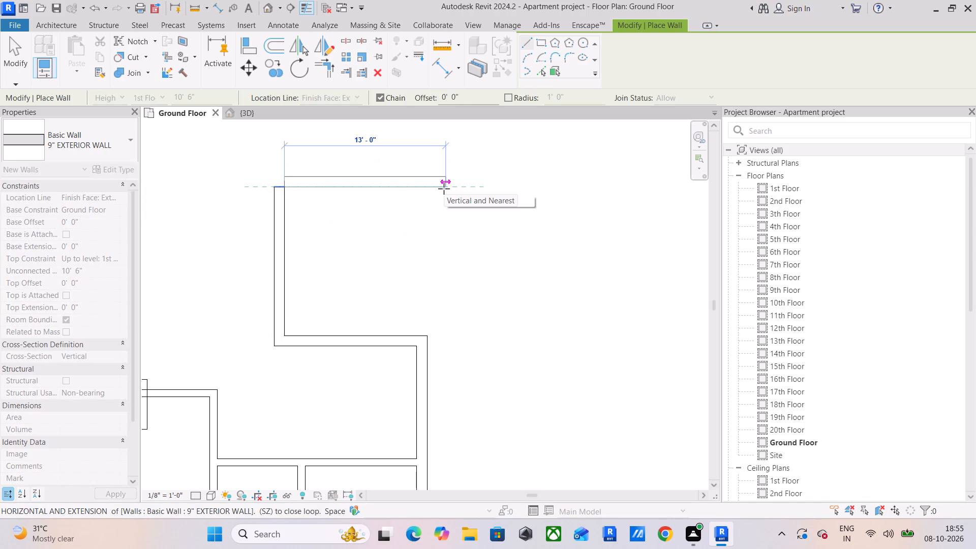
pyautogui.write('12')
pyautogui.press('BackSpace')
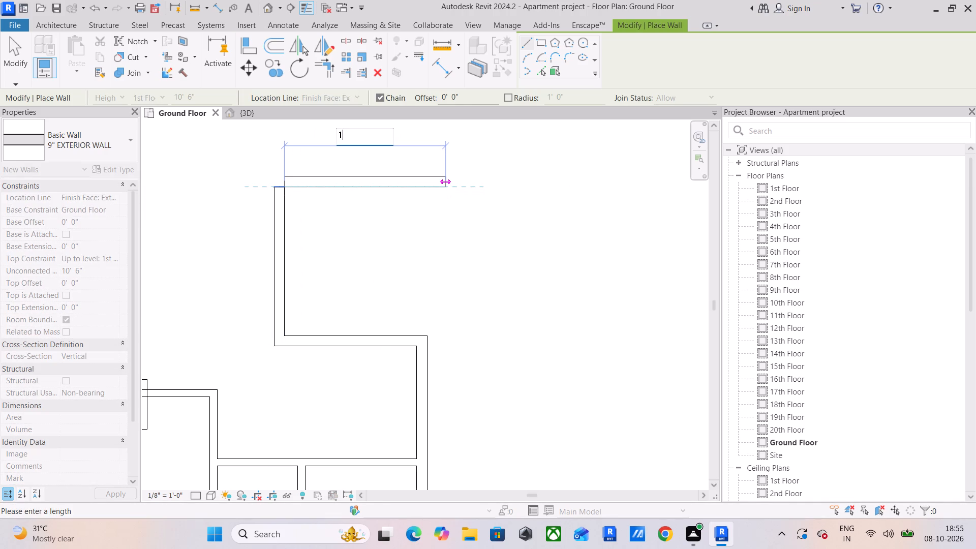
pyautogui.press('BackSpace')
pyautogui.write("11'")
pyautogui.write('6"')
pyautogui.press('Return')
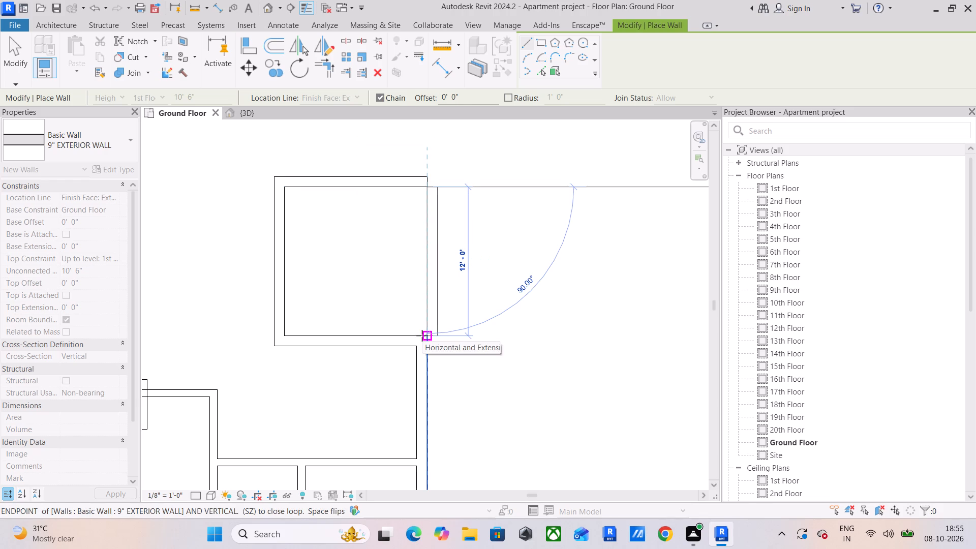
# Close the upper room with a vertical 9" EXTERIOR WALL down to the outer wall corner below, with its thickness inward.
pyautogui.scroll(3, 422, 335)
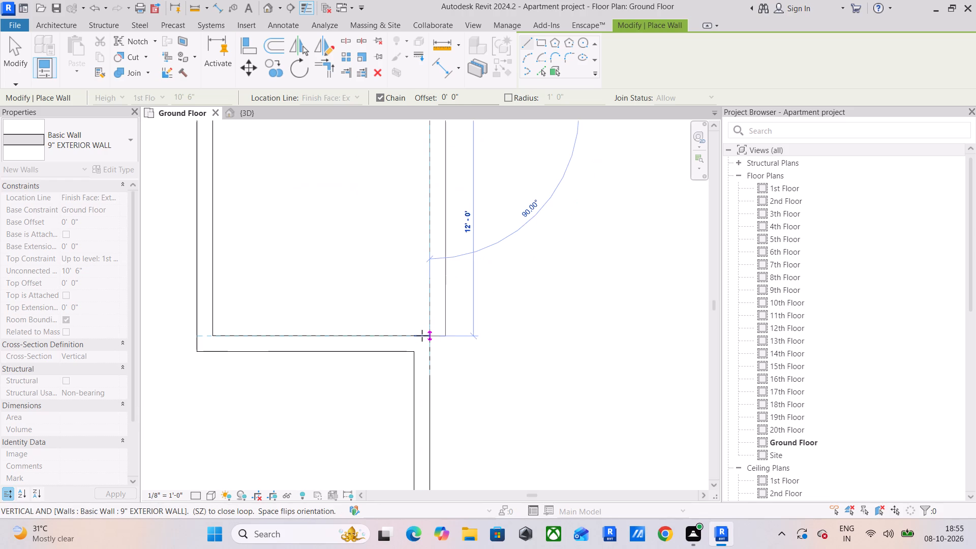
pyautogui.press('space')
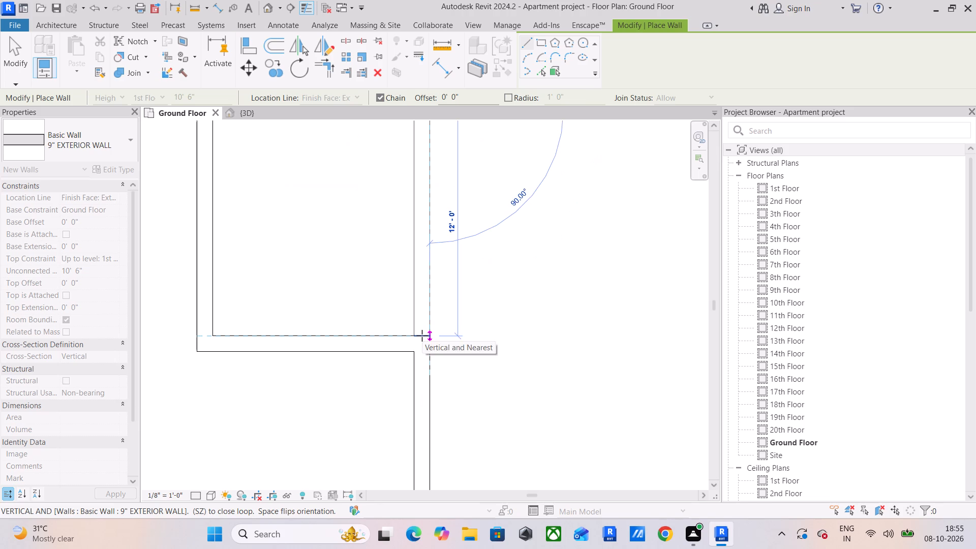
pyautogui.click(426, 339)
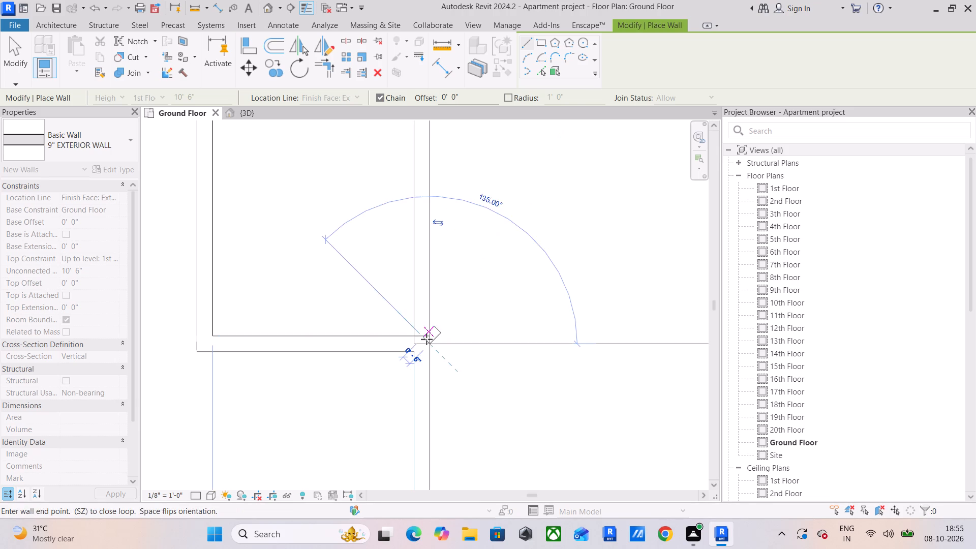
pyautogui.press('Escape')
pyautogui.press('Escape')
pyautogui.scroll(-3, 449, 326)
pyautogui.moveTo(472, 327); pyautogui.dragTo(483, 378, button='middle')
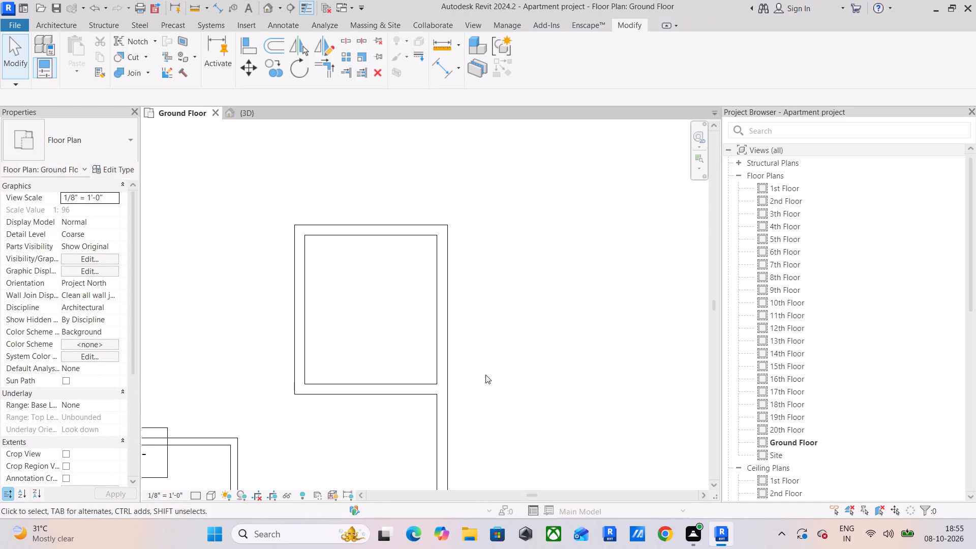
# Set the upper room's outer vertical wall to an Unconnected top constraint with a height of 1'.
pyautogui.click(442, 317)
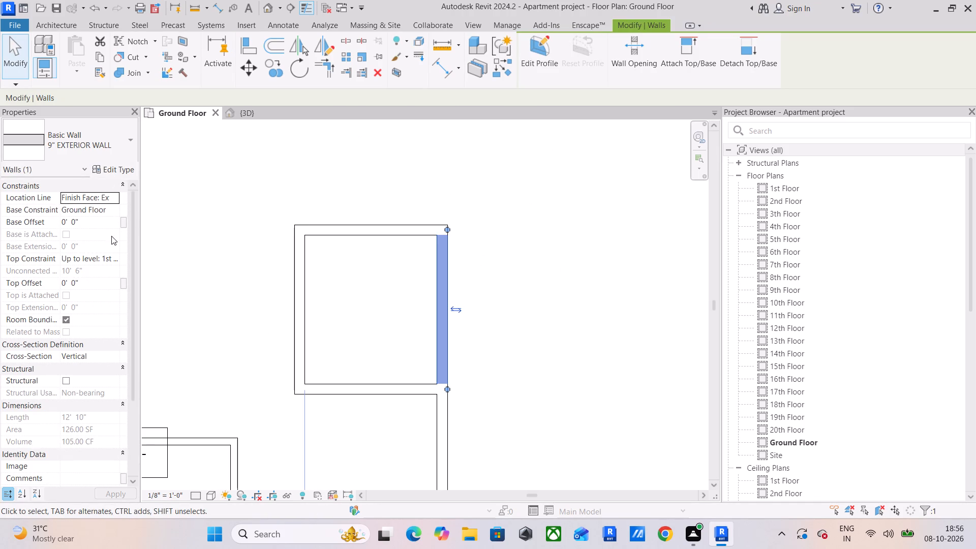
pyautogui.click(116, 258)
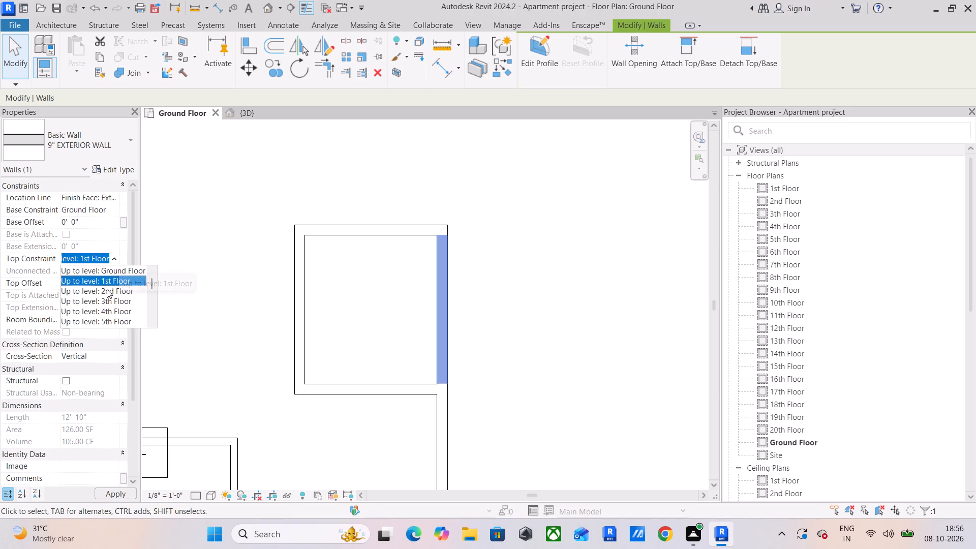
pyautogui.scroll(2, 121, 277)
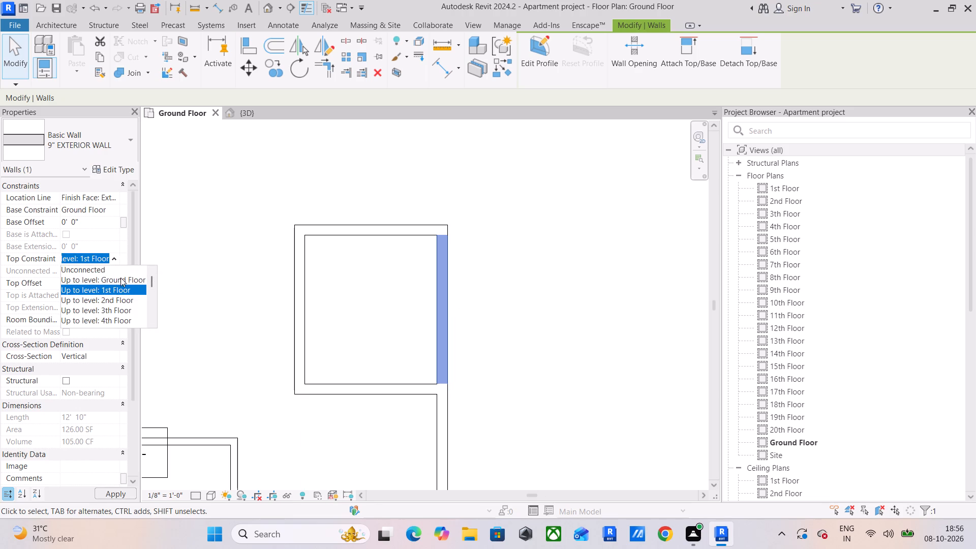
pyautogui.click(115, 268)
pyautogui.click(94, 271)
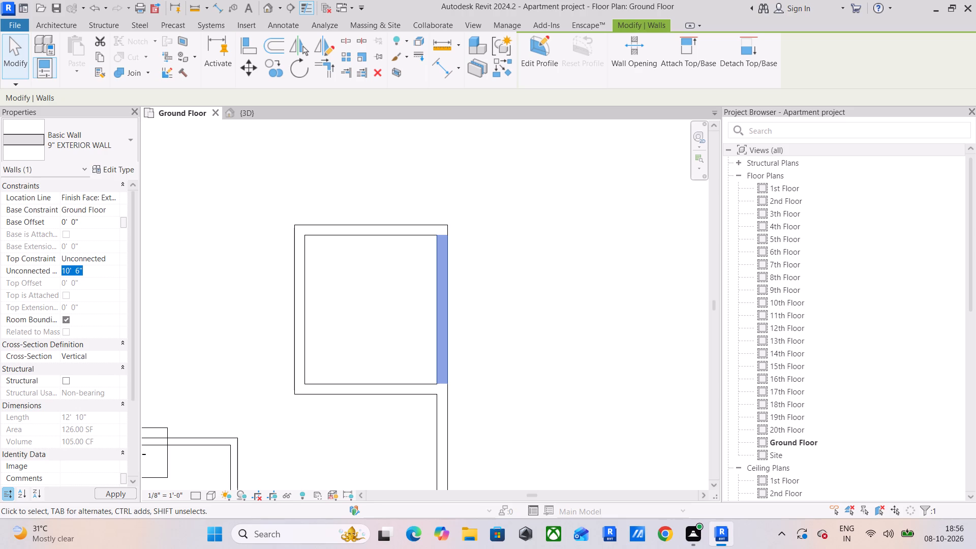
pyautogui.write("1'")
pyautogui.press('Return')
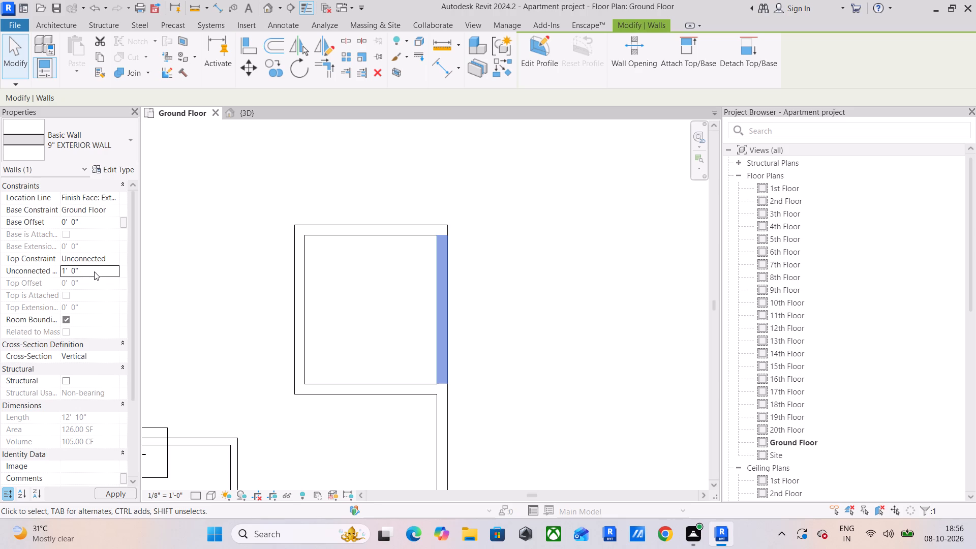
pyautogui.click(172, 260)
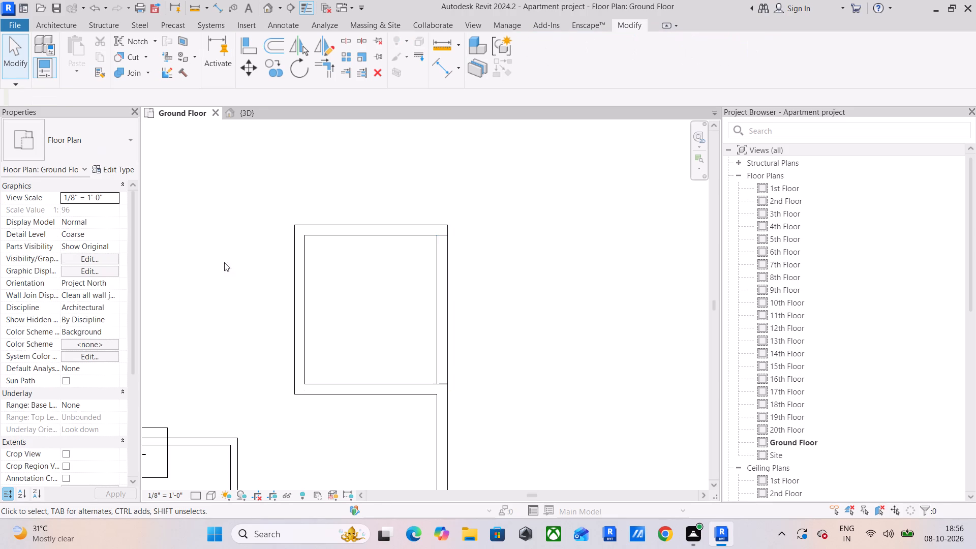
# Split the lower horizontal 9" EXTERIOR WALL of the lower-left block's projecting bay where it meets the vertical wall below.
pyautogui.scroll(-8, 236, 266)
pyautogui.moveTo(259, 266); pyautogui.dragTo(665, 218, button='middle')
pyautogui.scroll(-4, 506, 247)
pyautogui.moveTo(394, 240); pyautogui.dragTo(422, 259, button='middle')
pyautogui.scroll(3, 282, 272)
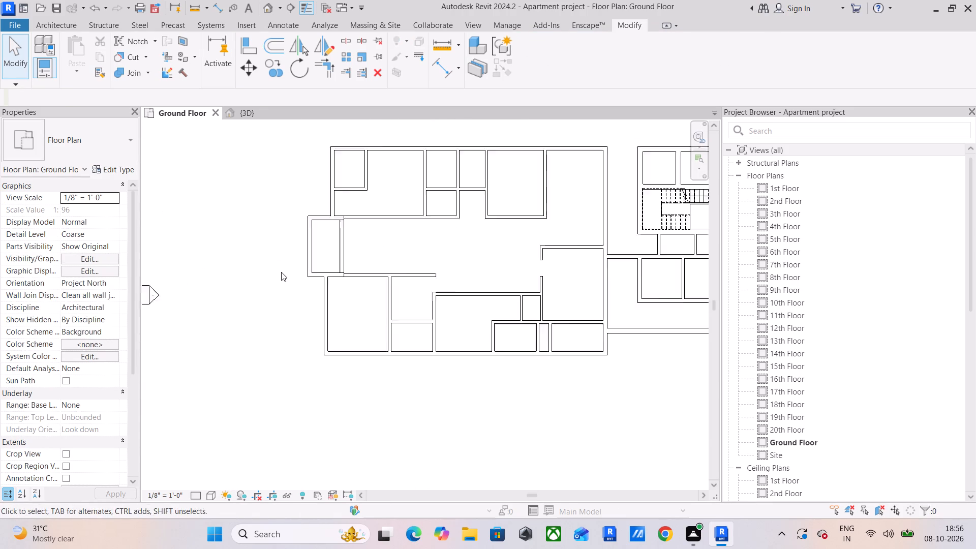
pyautogui.scroll(8, 281, 272)
pyautogui.click(308, 237)
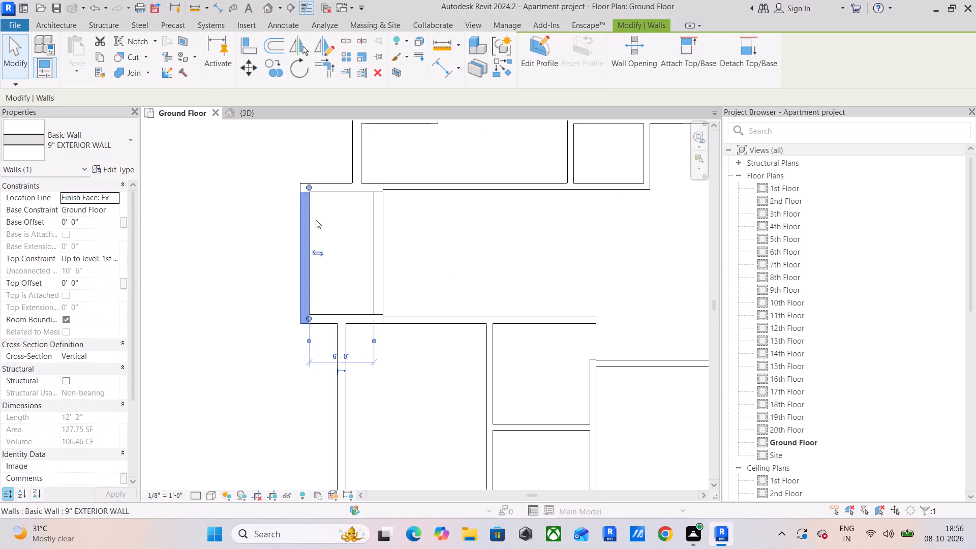
pyautogui.scroll(4, 330, 181)
pyautogui.keyDown('ctrl'); pyautogui.click(327, 189); pyautogui.keyUp('ctrl')
pyautogui.moveTo(314, 276); pyautogui.dragTo(324, 202, button='middle')
pyautogui.scroll(1, 324, 202)
pyautogui.moveTo(324, 202); pyautogui.dragTo(324, 202, button='middle')
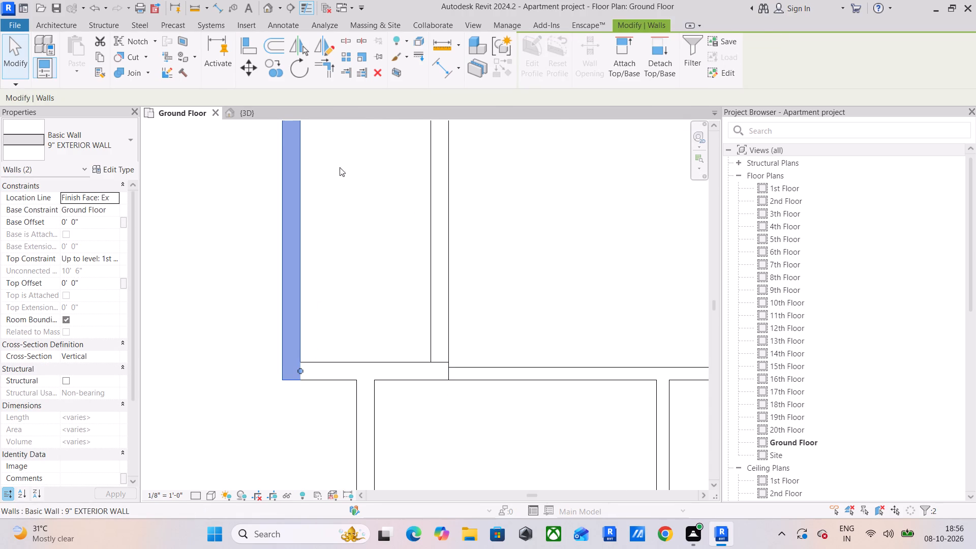
pyautogui.click(345, 42)
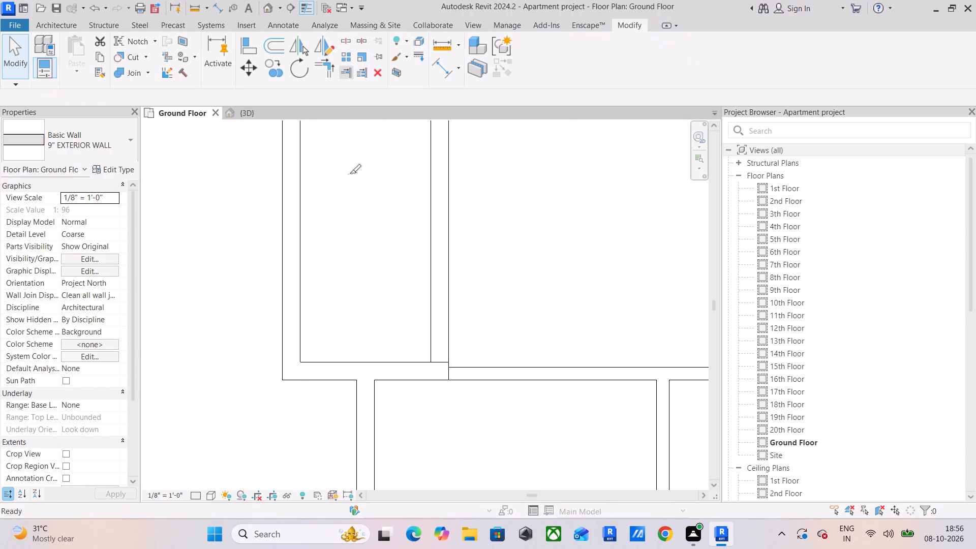
pyautogui.scroll(4, 343, 384)
pyautogui.click(366, 363)
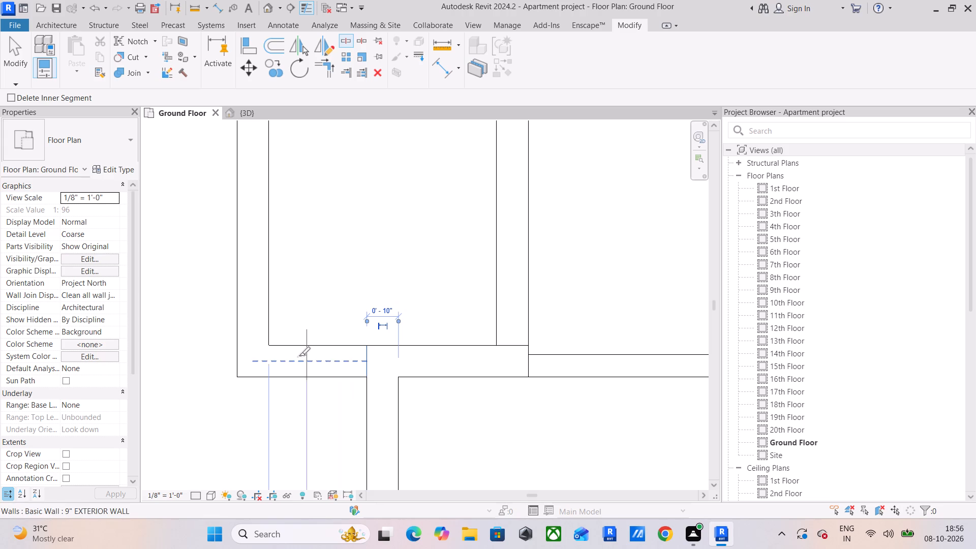
pyautogui.press('Escape')
pyautogui.press('Escape')
# Set the three outer walls of the lower-left block's projecting bay to an Unconnected top constraint with a height of 1'.
pyautogui.click(291, 365)
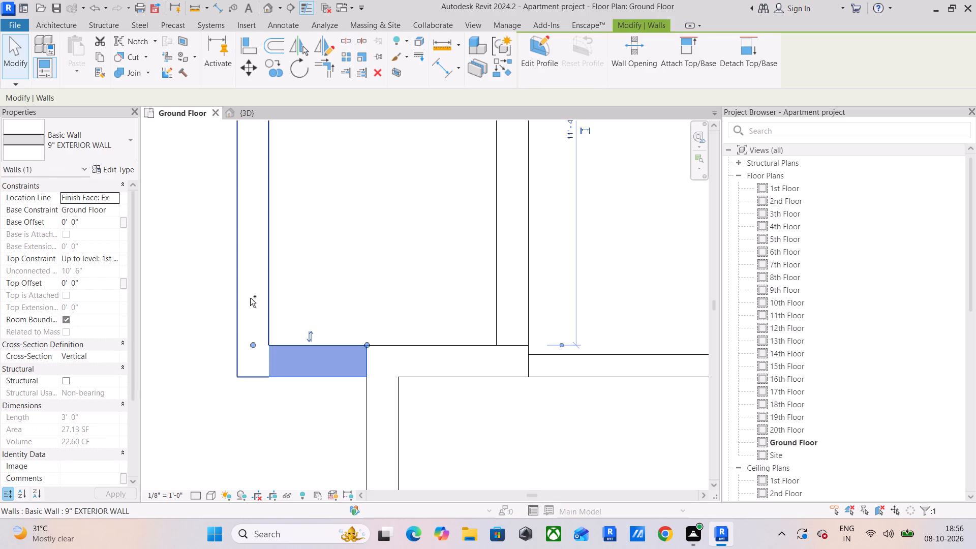
pyautogui.keyDown('ctrl'); pyautogui.click(250, 298); pyautogui.keyUp('ctrl')
pyautogui.scroll(-5, 251, 293)
pyautogui.moveTo(271, 282); pyautogui.dragTo(281, 424, button='middle')
pyautogui.keyDown('ctrl'); pyautogui.click(295, 243); pyautogui.keyUp('ctrl')
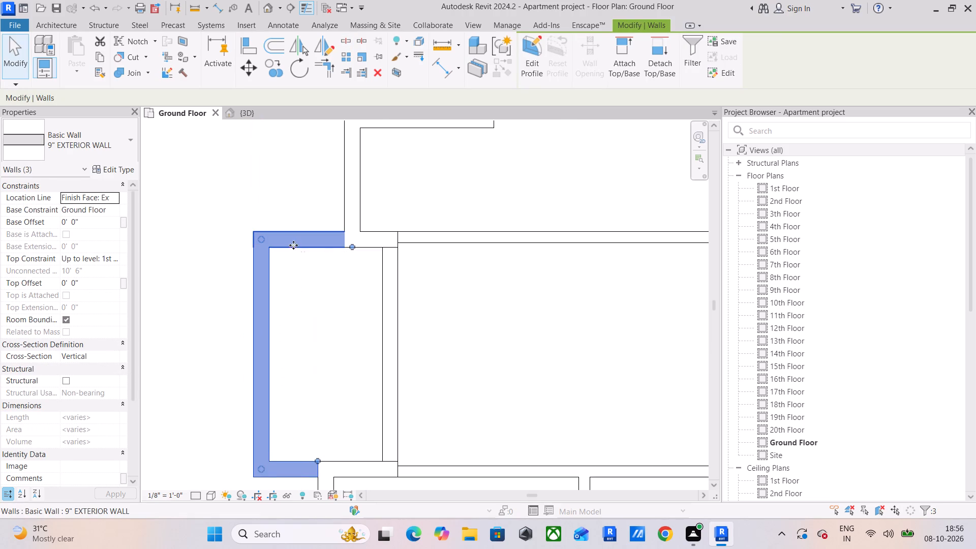
pyautogui.click(117, 257)
pyautogui.click(109, 268)
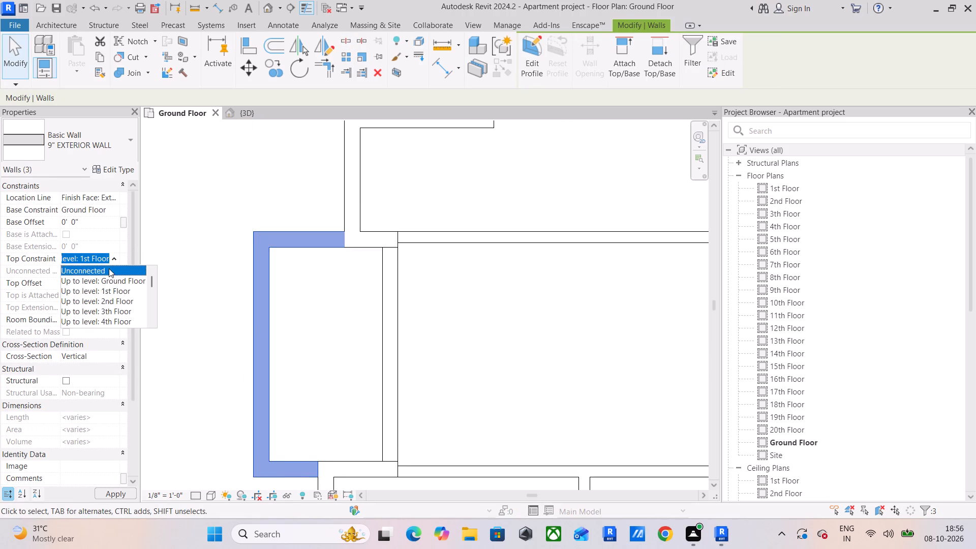
pyautogui.click(106, 269)
pyautogui.write("1'")
pyautogui.press('Return')
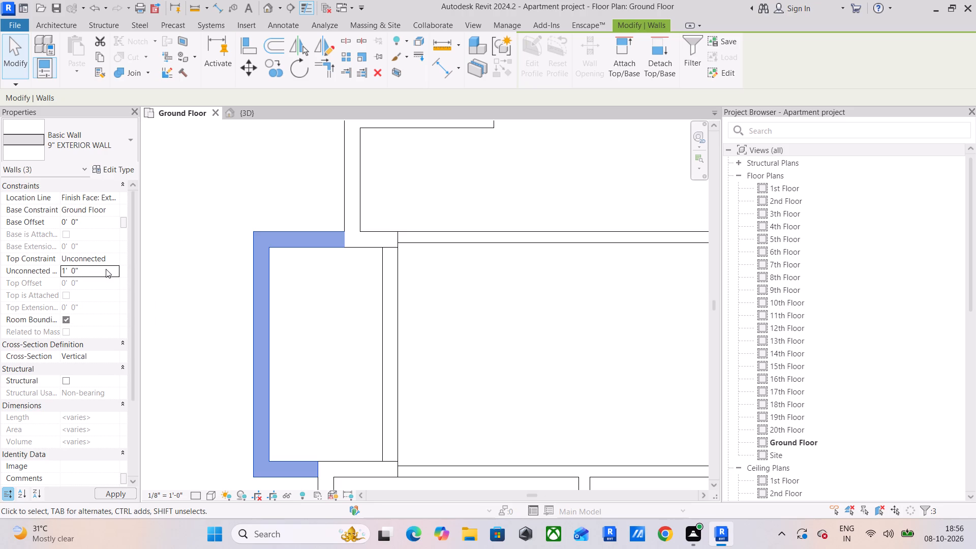
pyautogui.click(185, 329)
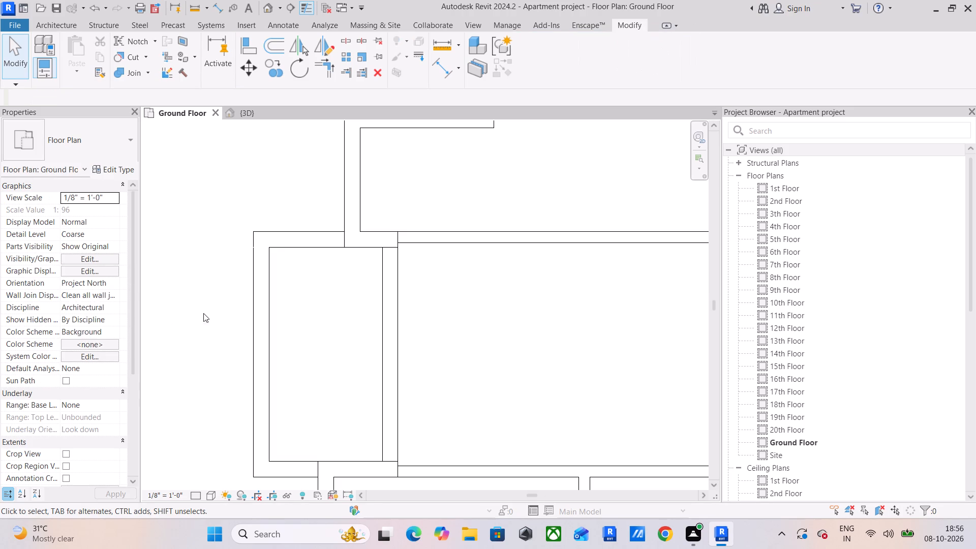
# Split the upper-left block's bay walls, both upper and lower horizontal ones, where they meet the adjoining vertical exterior walls.
pyautogui.scroll(-3, 225, 290)
pyautogui.moveTo(260, 272); pyautogui.dragTo(263, 368, button='middle')
pyautogui.moveTo(284, 317); pyautogui.dragTo(276, 382, button='middle')
pyautogui.scroll(-8, 366, 325)
pyautogui.moveTo(442, 295); pyautogui.dragTo(442, 424, button='middle')
pyautogui.scroll(10, 357, 232)
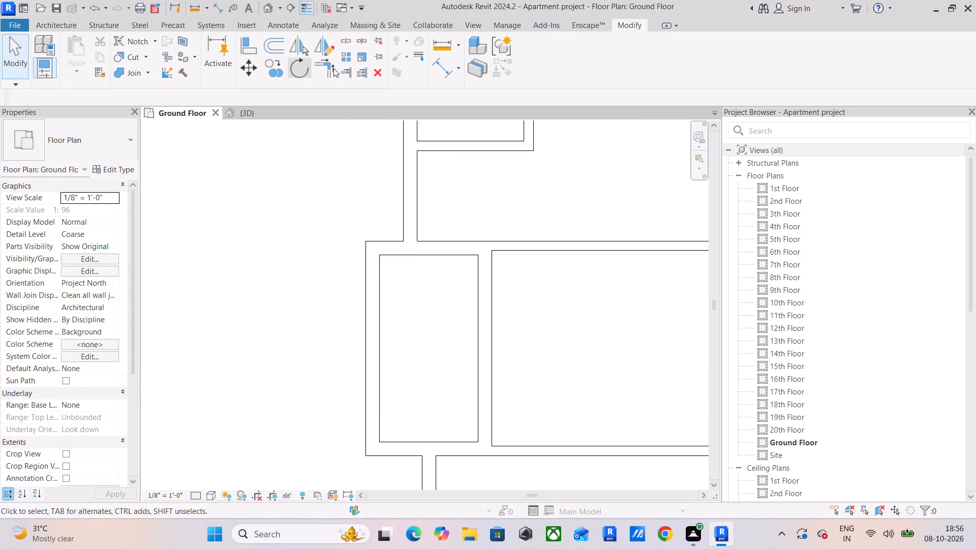
pyautogui.click(342, 43)
pyautogui.scroll(5, 402, 247)
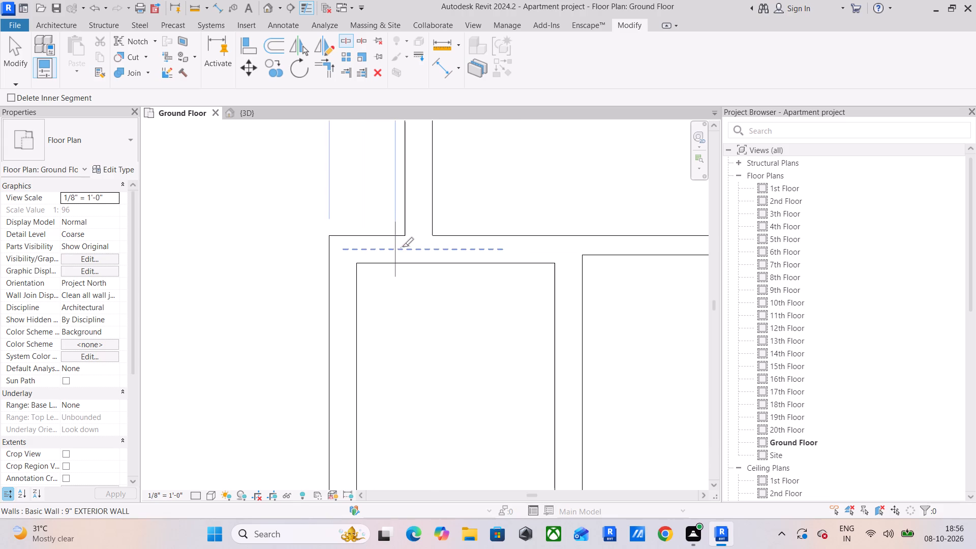
pyautogui.scroll(6, 402, 247)
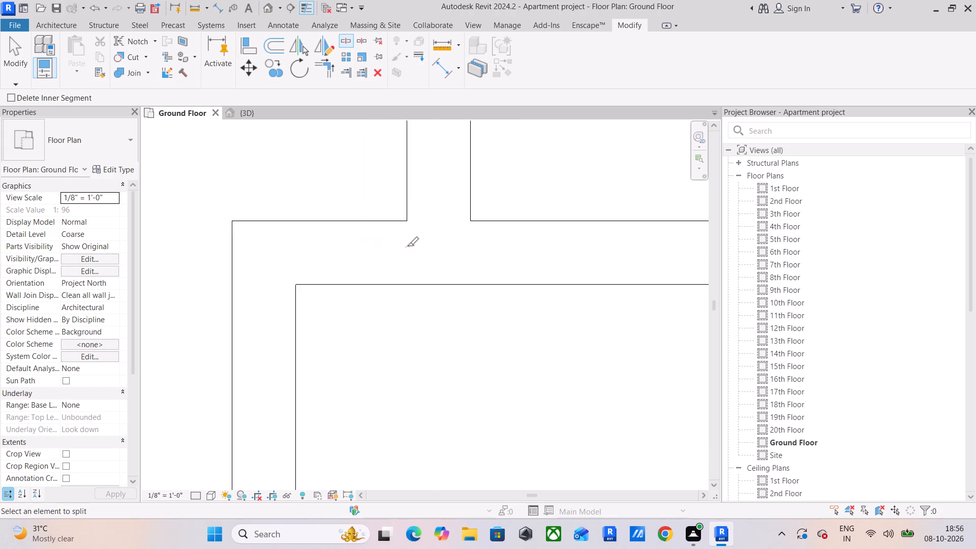
pyautogui.scroll(3, 407, 246)
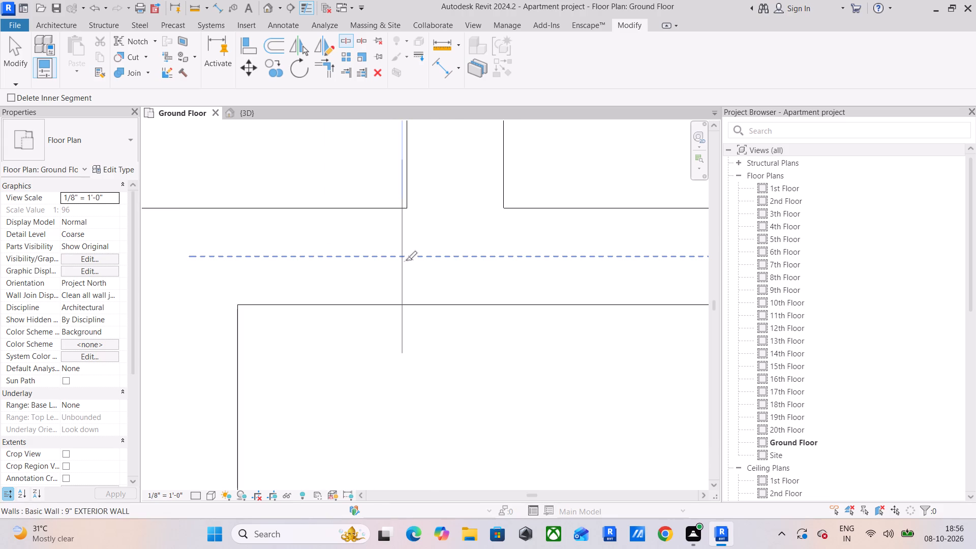
pyautogui.scroll(4, 406, 260)
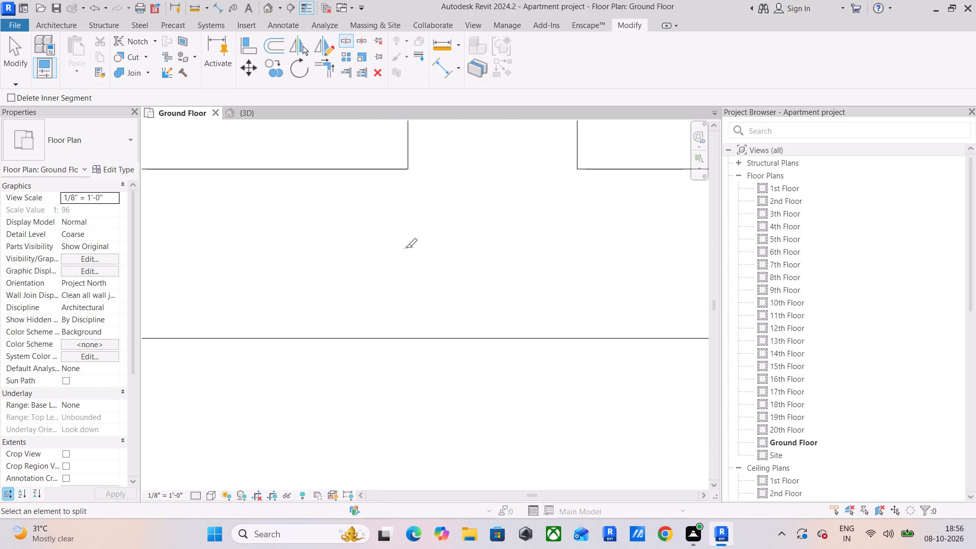
pyautogui.click(407, 253)
pyautogui.scroll(-19, 432, 279)
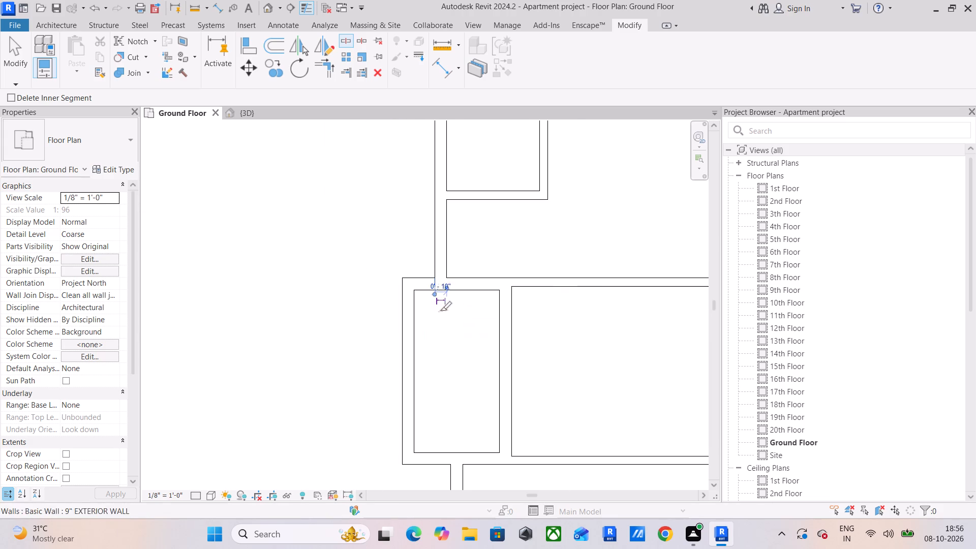
pyautogui.moveTo(440, 311); pyautogui.dragTo(437, 151, button='middle')
pyautogui.scroll(10, 443, 305)
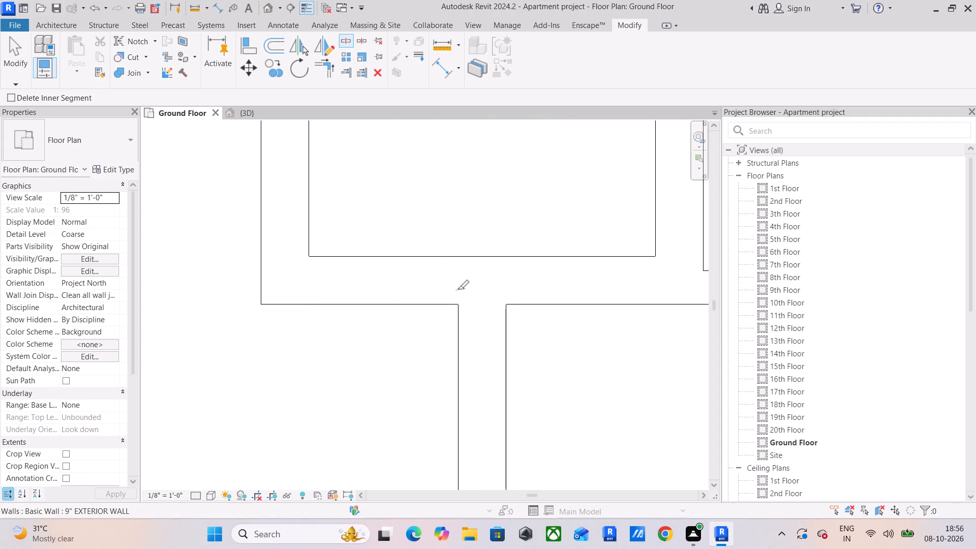
pyautogui.click(459, 282)
pyautogui.press('Escape')
pyautogui.press('Escape')
pyautogui.press('Escape')
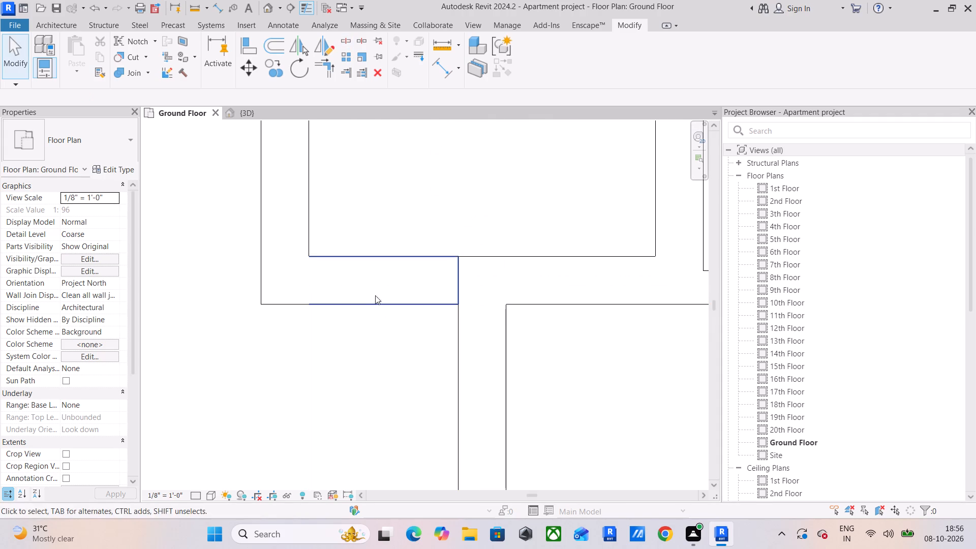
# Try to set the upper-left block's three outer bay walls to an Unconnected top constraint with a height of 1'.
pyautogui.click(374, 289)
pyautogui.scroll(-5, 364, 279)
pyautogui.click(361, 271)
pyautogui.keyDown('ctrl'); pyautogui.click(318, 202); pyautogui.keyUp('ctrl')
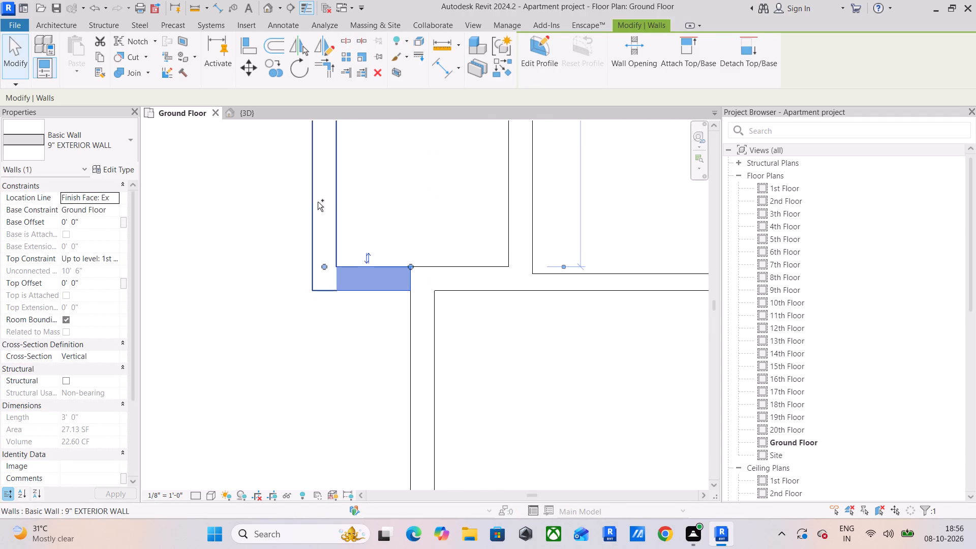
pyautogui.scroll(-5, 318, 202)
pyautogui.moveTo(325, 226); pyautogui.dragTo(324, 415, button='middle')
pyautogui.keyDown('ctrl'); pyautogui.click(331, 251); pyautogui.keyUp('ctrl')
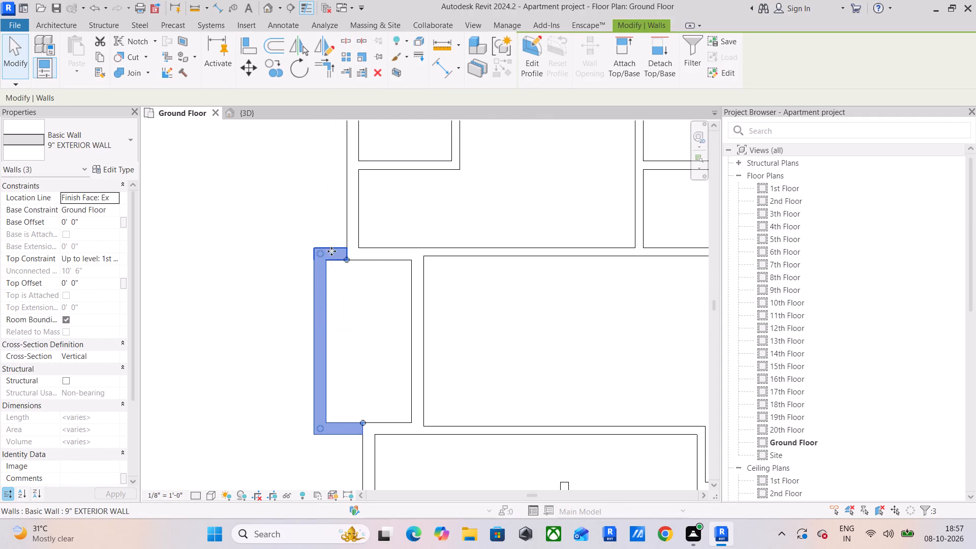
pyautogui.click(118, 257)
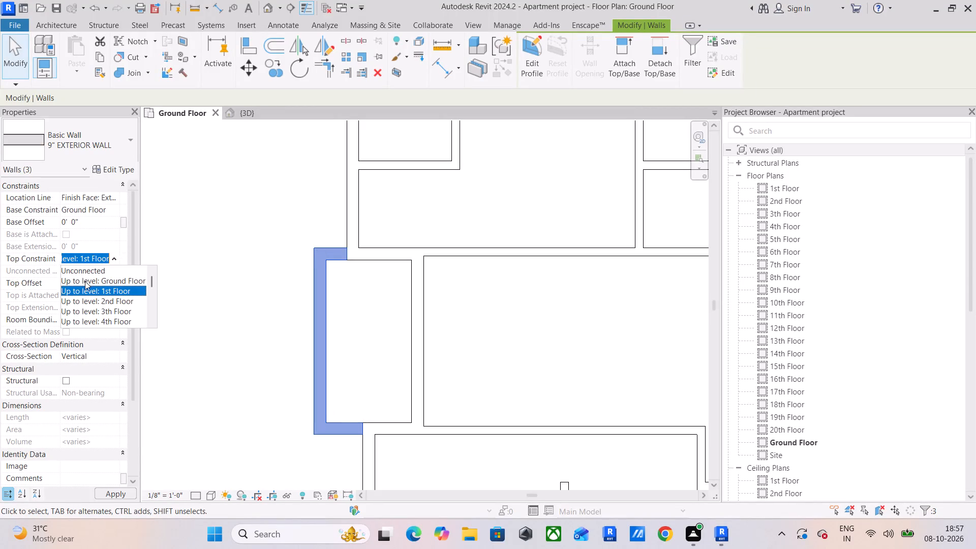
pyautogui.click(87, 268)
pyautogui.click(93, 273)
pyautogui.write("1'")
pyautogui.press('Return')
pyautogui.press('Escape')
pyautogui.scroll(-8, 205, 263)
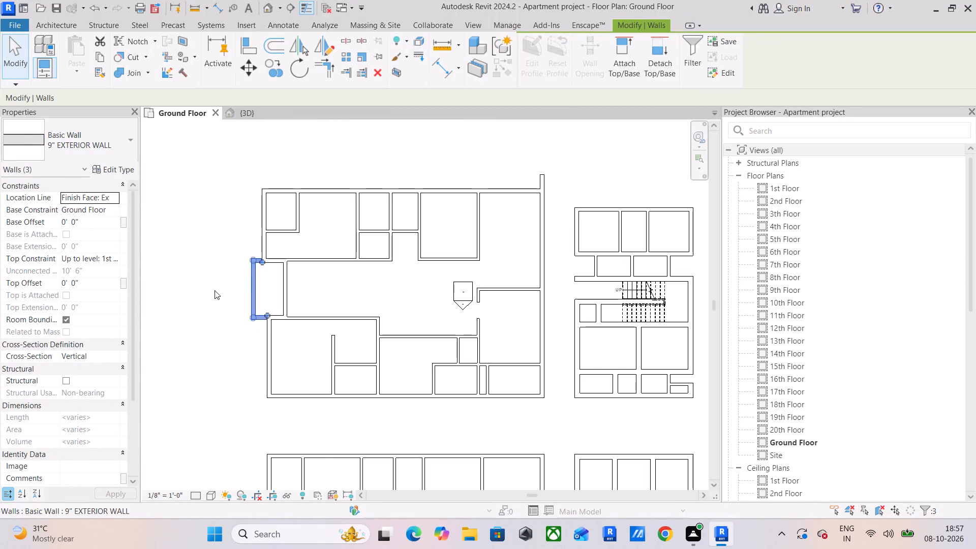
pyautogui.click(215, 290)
# Extend the free end of the far block's top horizontal 9" EXTERIOR WALL to the upper room's inner vertical wall, making it 41' 2" long.
pyautogui.scroll(-1, 285, 278)
pyautogui.moveTo(484, 261); pyautogui.dragTo(222, 279, button='middle')
pyautogui.moveTo(222, 279); pyautogui.dragTo(244, 235, button='middle')
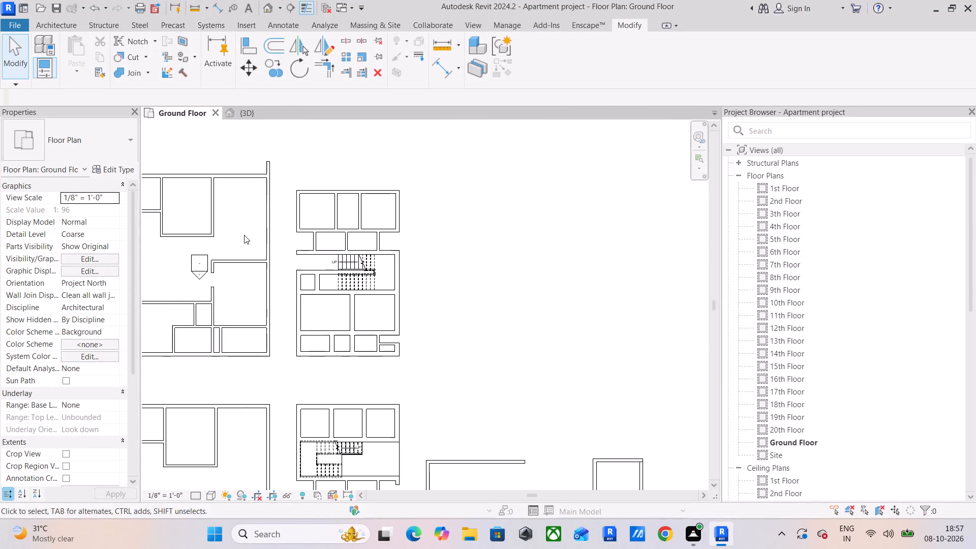
pyautogui.moveTo(368, 284); pyautogui.dragTo(133, 192, button='middle')
pyautogui.scroll(-3, 231, 303)
pyautogui.moveTo(292, 331); pyautogui.dragTo(292, 290, button='middle')
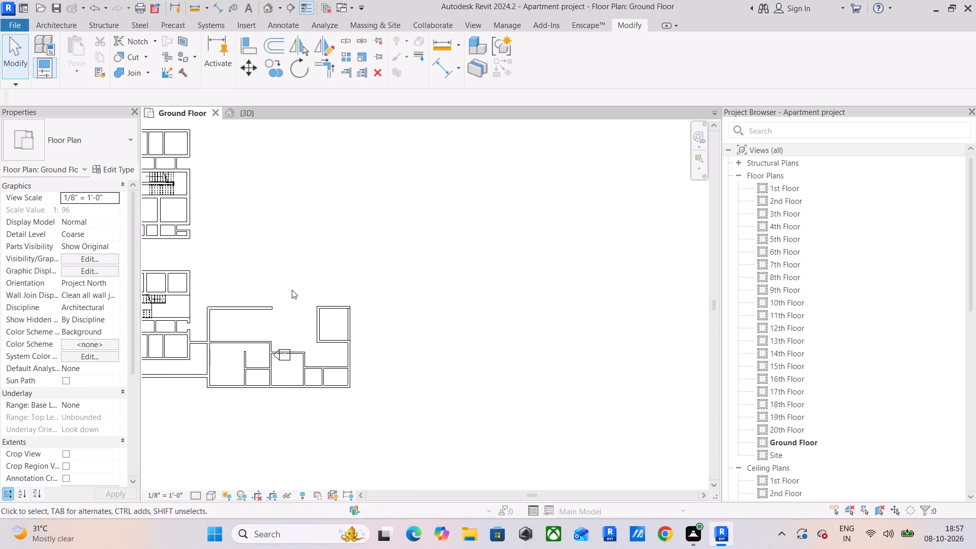
pyautogui.scroll(10, 277, 300)
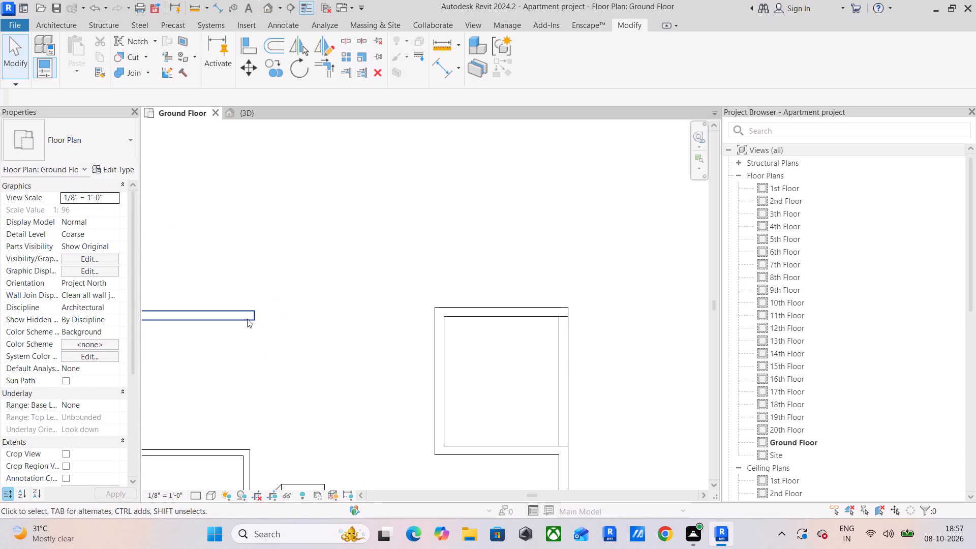
pyautogui.click(247, 319)
pyautogui.moveTo(254, 320); pyautogui.dragTo(433, 317)
# Place an aligned dimension between the extended top wall's inner face and the upper face of the interior wall below.
pyautogui.scroll(4, 441, 302)
pyautogui.scroll(-3, 429, 321)
pyautogui.moveTo(398, 327); pyautogui.dragTo(569, 244, button='middle')
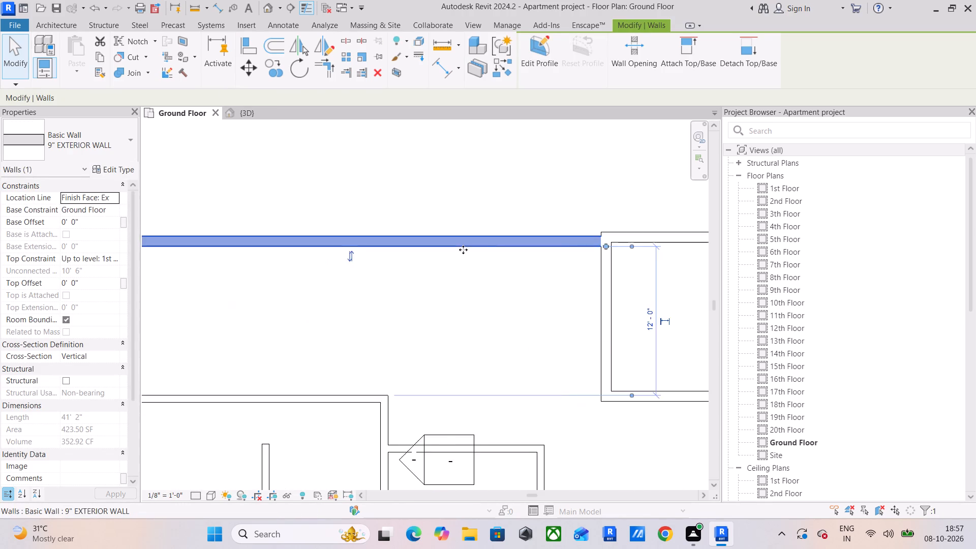
pyautogui.scroll(-5, 463, 250)
pyautogui.moveTo(445, 269); pyautogui.dragTo(478, 299, button='middle')
pyautogui.scroll(4, 557, 260)
pyautogui.moveTo(557, 260); pyautogui.dragTo(428, 259, button='middle')
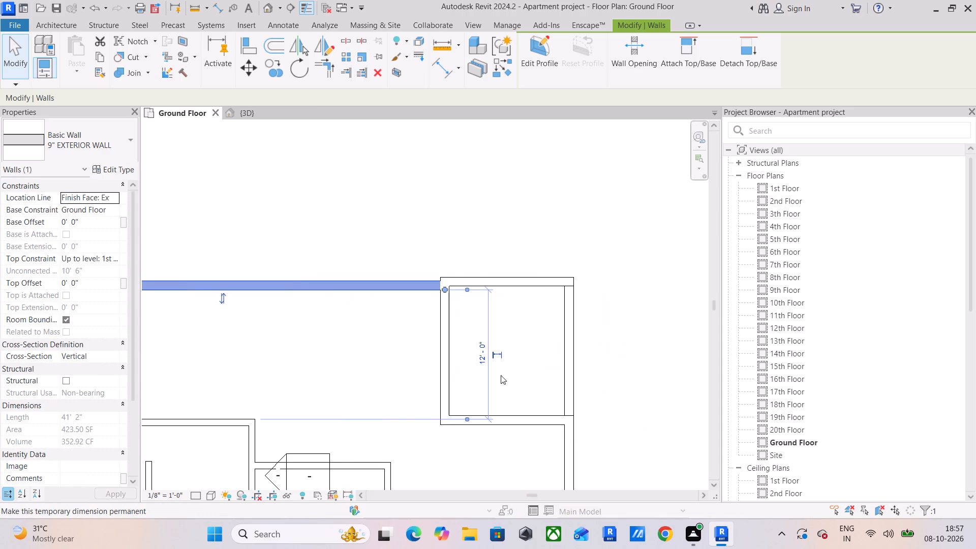
pyautogui.moveTo(364, 361); pyautogui.dragTo(596, 274, button='middle')
pyautogui.scroll(1, 590, 277)
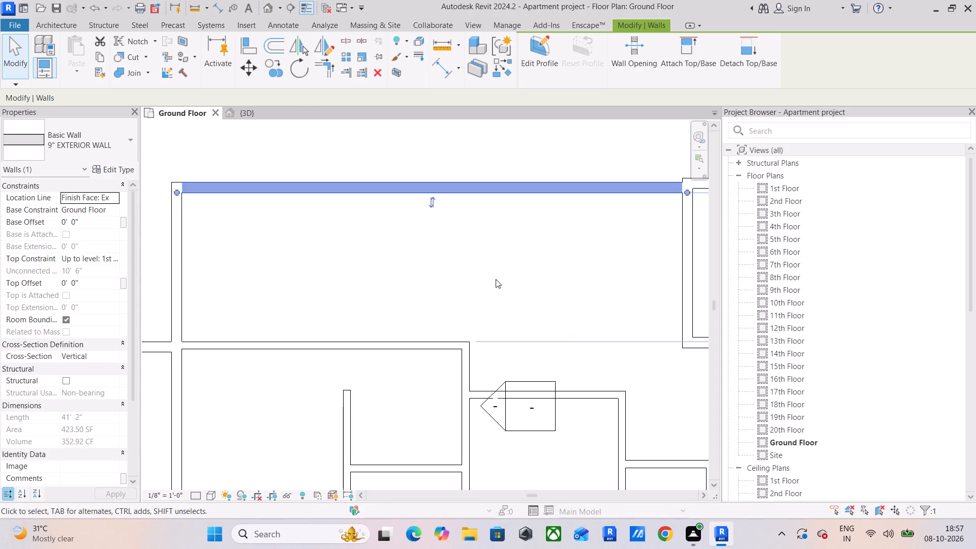
pyautogui.moveTo(438, 301); pyautogui.dragTo(345, 287, button='middle')
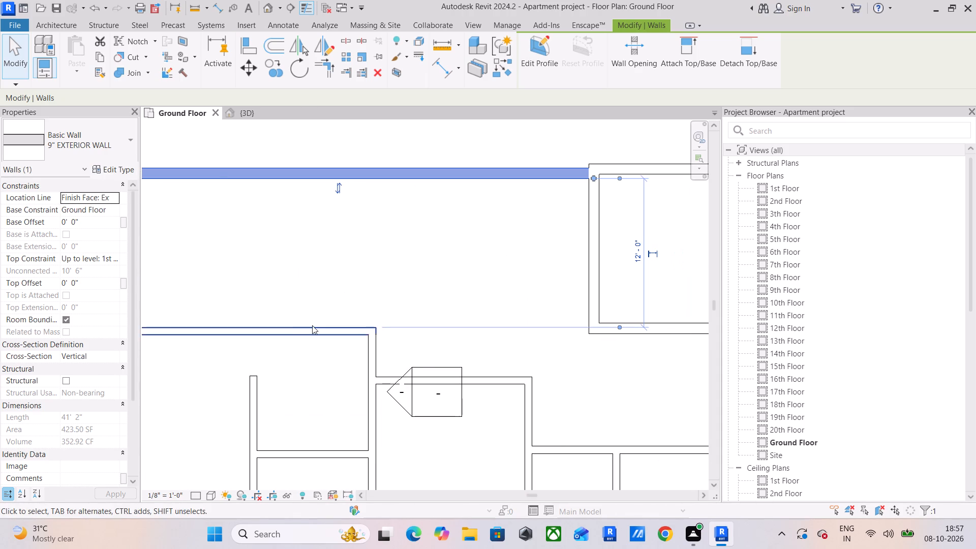
pyautogui.moveTo(289, 317); pyautogui.dragTo(437, 314, button='middle')
pyautogui.click(322, 267)
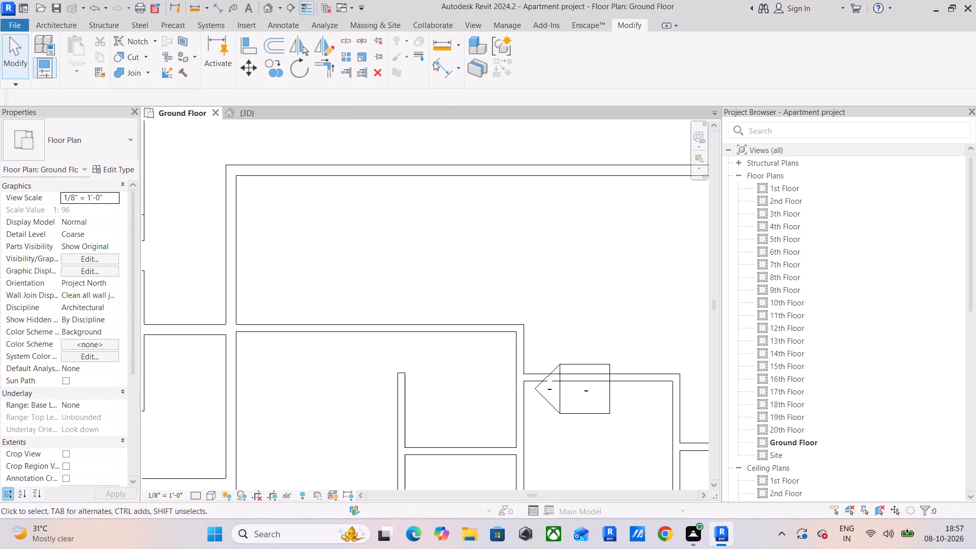
pyautogui.moveTo(436, 59); pyautogui.dragTo(438, 69)
pyautogui.moveTo(368, 320); pyautogui.dragTo(369, 304)
pyautogui.click(352, 177)
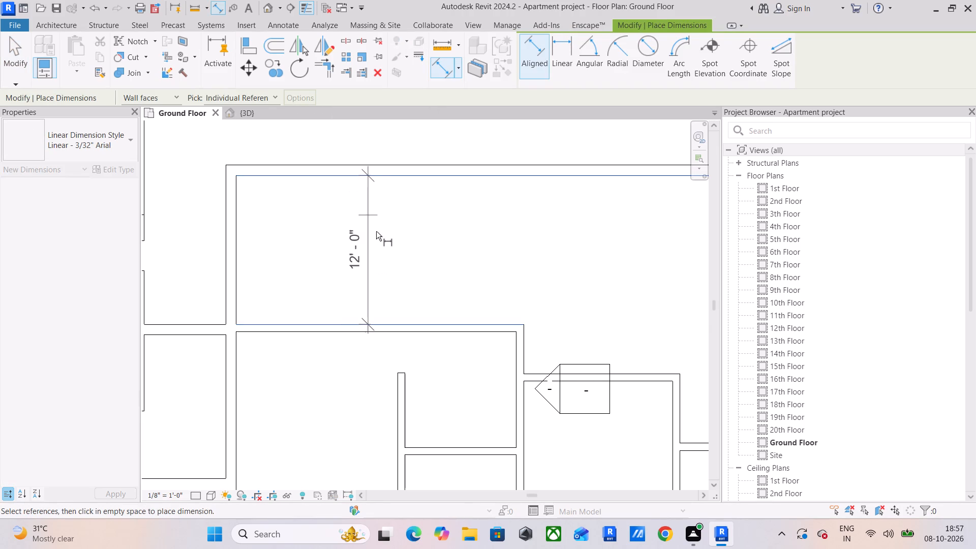
pyautogui.click(376, 231)
# Place an aligned dimension from the underside of the upper room's bottom wall to the interior wall face below it.
pyautogui.scroll(1, 406, 268)
pyautogui.scroll(-6, 410, 268)
pyautogui.moveTo(483, 268); pyautogui.dragTo(340, 257, button='middle')
pyautogui.scroll(4, 514, 270)
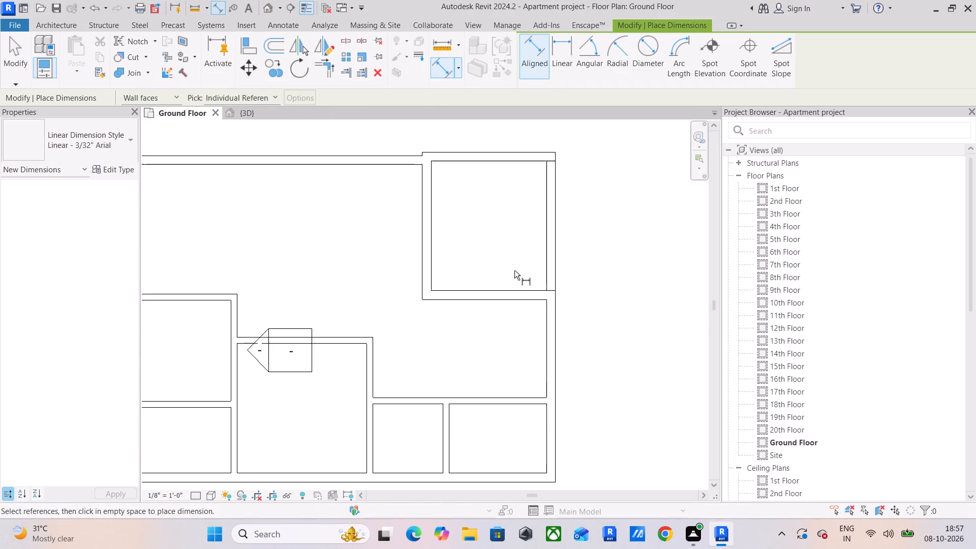
pyautogui.moveTo(359, 309); pyautogui.dragTo(477, 290, button='middle')
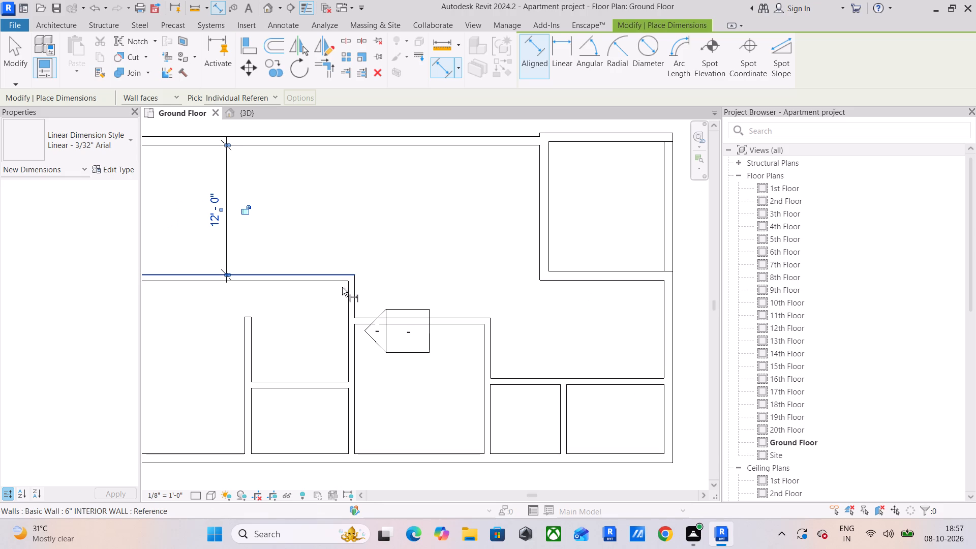
pyautogui.click(588, 280)
pyautogui.click(601, 374)
pyautogui.click(628, 356)
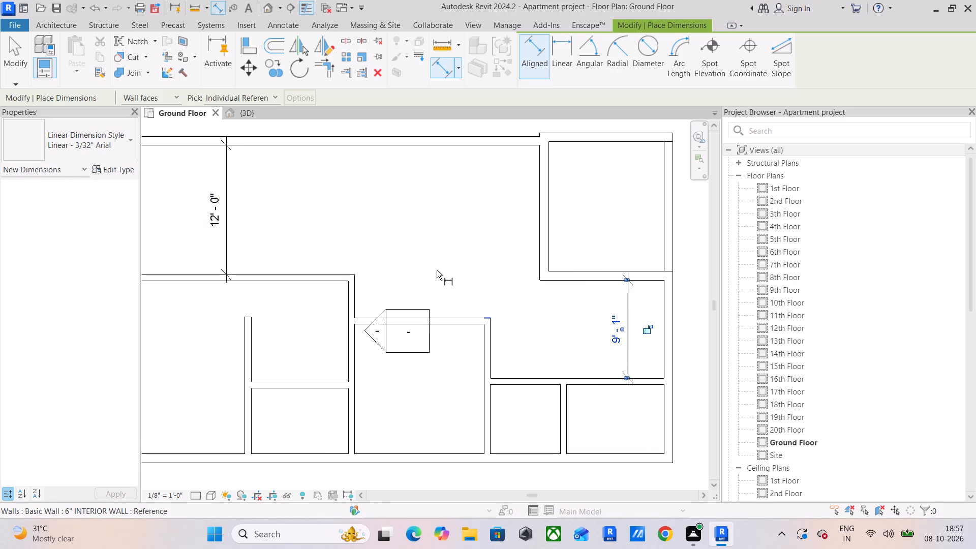
pyautogui.scroll(-4, 439, 266)
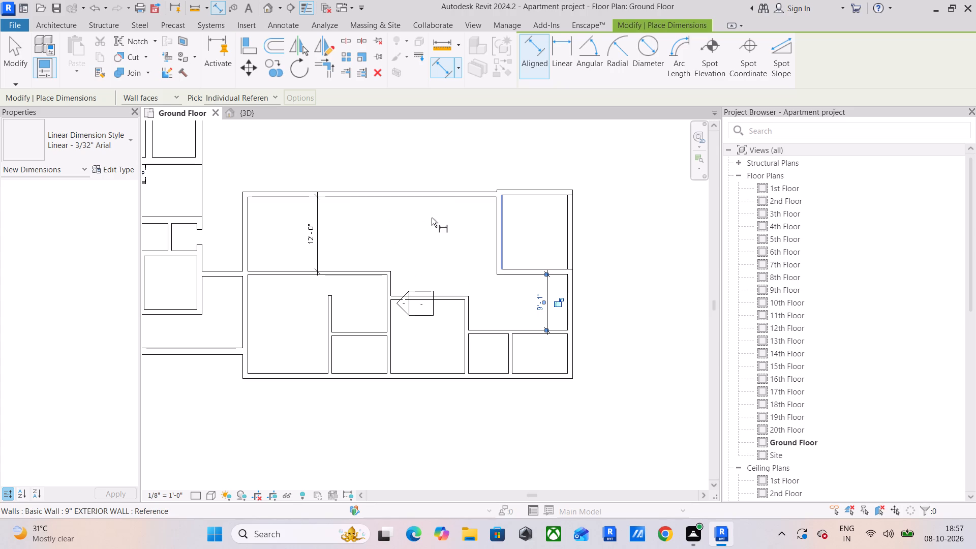
# Change the upper room's bottom wall from the exterior type to 6" INTERIOR WALL.
pyautogui.click(18, 59)
pyautogui.scroll(4, 550, 276)
pyautogui.click(522, 270)
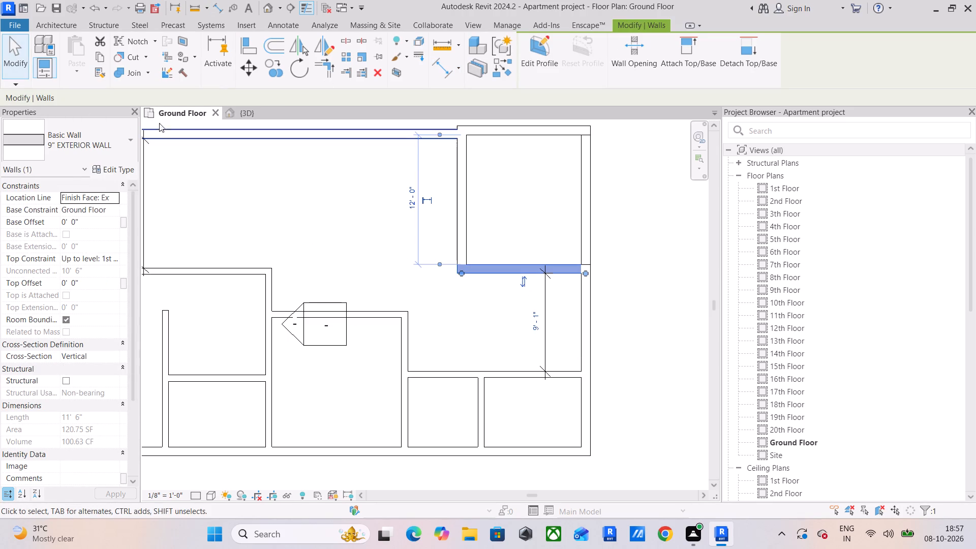
pyautogui.click(102, 133)
pyautogui.scroll(1, 97, 251)
pyautogui.click(94, 240)
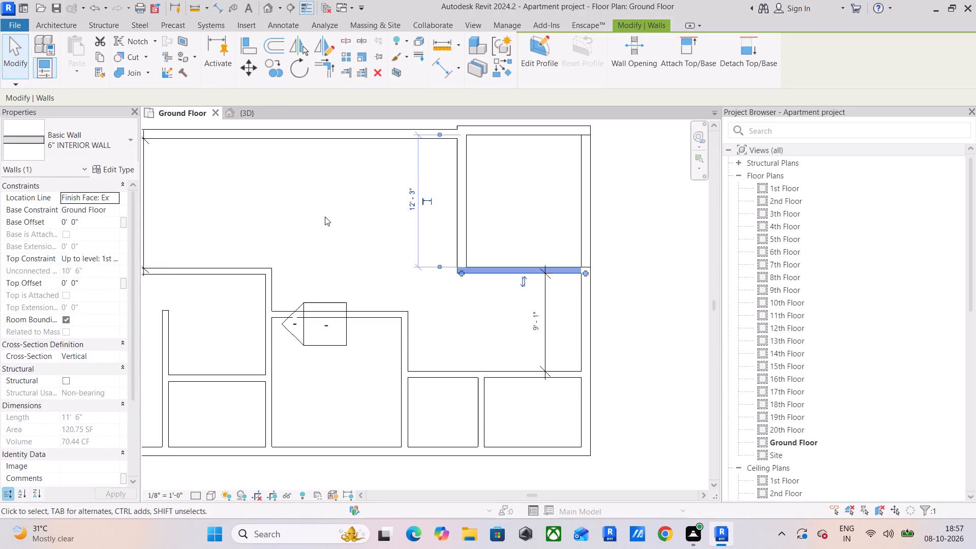
pyautogui.click(325, 217)
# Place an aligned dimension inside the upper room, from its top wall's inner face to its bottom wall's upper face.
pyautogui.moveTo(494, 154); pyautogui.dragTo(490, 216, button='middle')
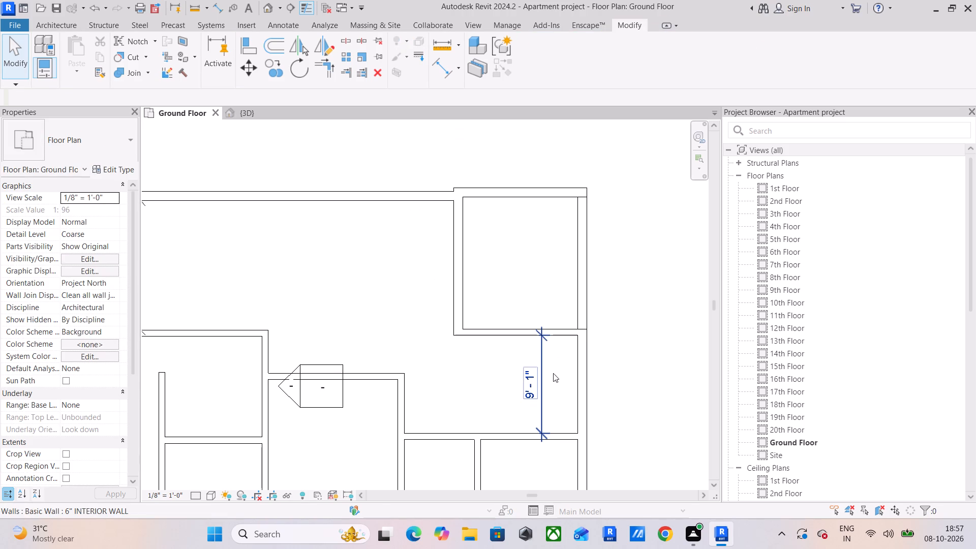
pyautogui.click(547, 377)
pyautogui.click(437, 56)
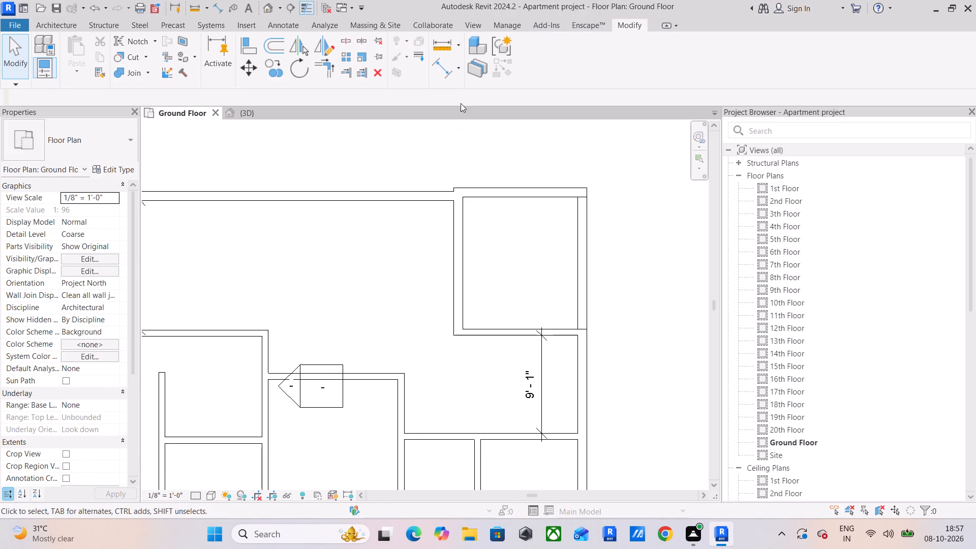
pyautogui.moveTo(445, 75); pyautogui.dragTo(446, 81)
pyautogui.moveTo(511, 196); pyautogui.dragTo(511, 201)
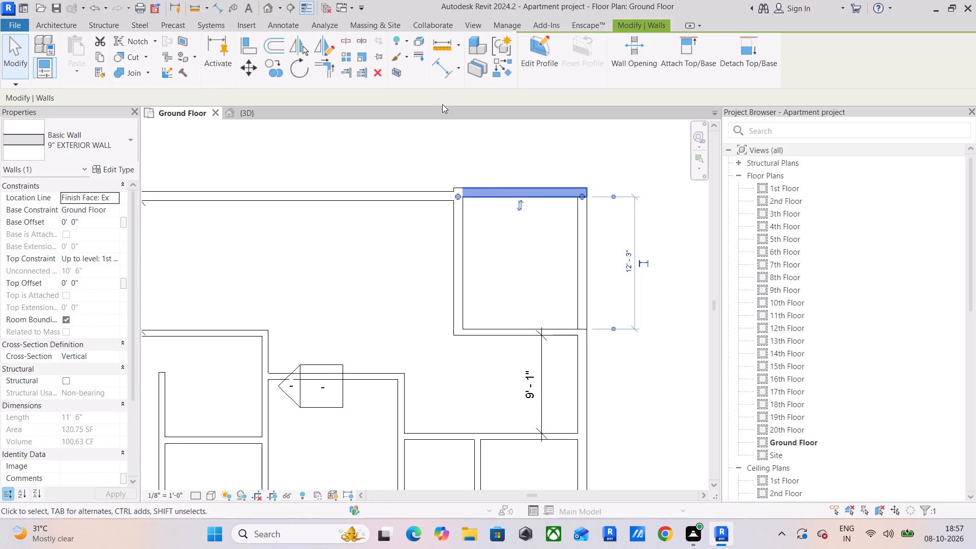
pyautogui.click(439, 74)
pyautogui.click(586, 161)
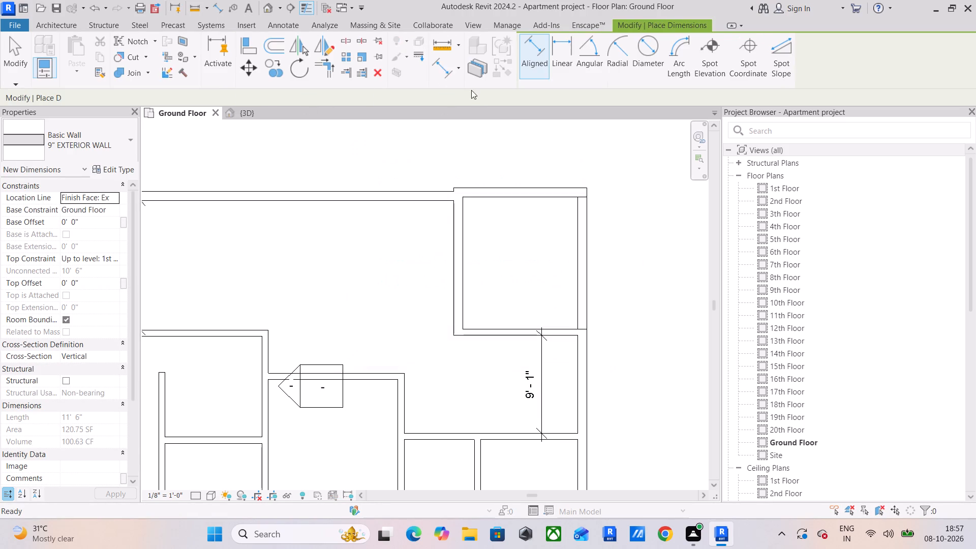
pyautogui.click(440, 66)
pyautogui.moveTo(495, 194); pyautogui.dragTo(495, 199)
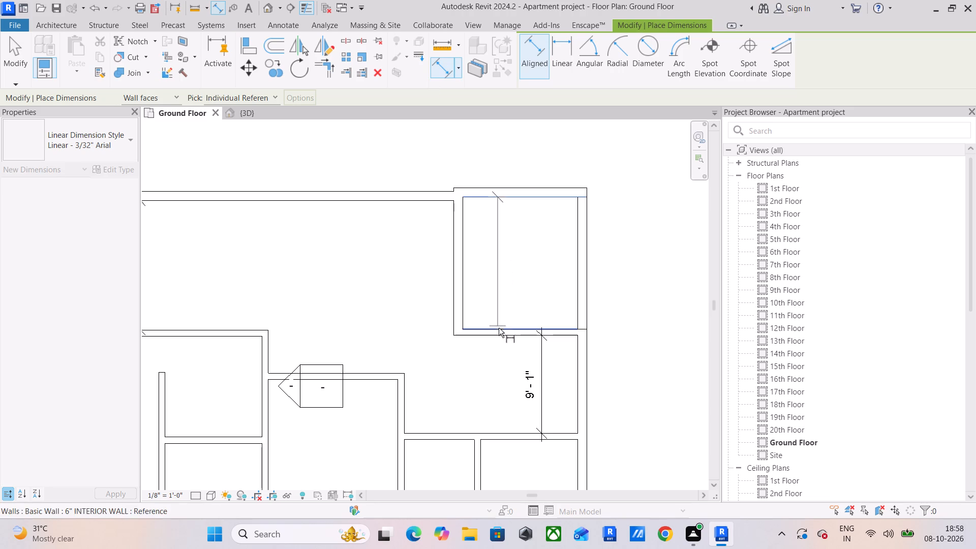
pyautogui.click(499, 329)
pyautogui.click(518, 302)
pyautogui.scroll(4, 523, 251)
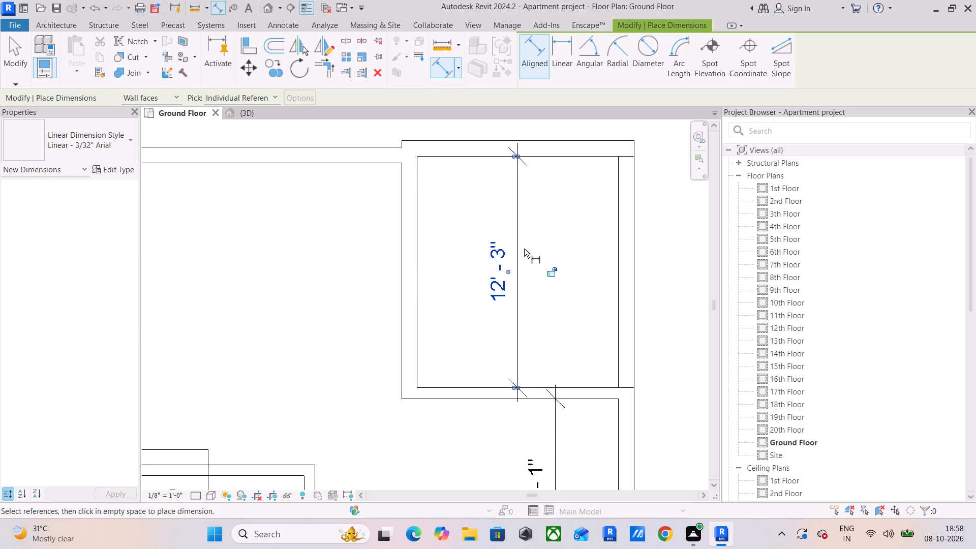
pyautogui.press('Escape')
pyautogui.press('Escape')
# Align the outer face of the upper room's top wall with the outer face of the block's long top wall.
pyautogui.click(250, 46)
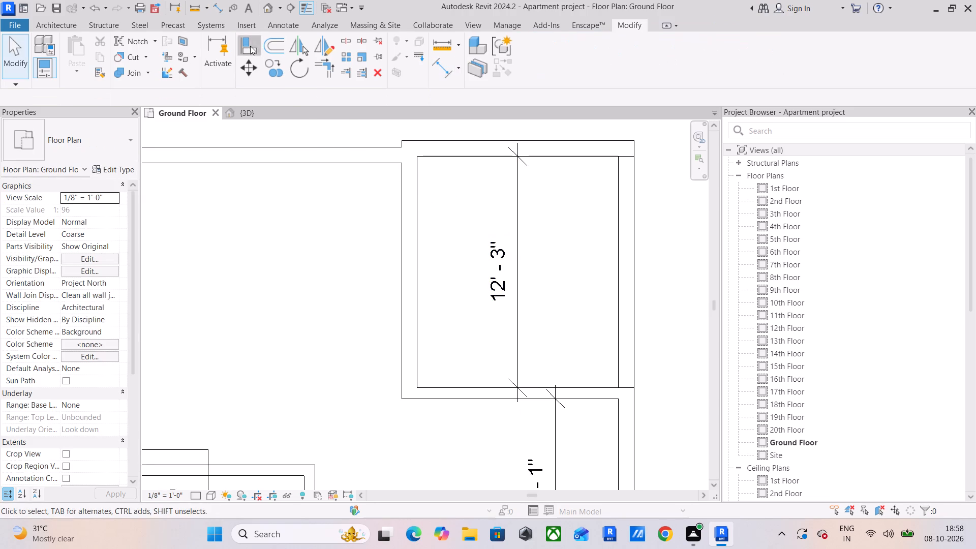
pyautogui.click(332, 147)
pyautogui.click(424, 140)
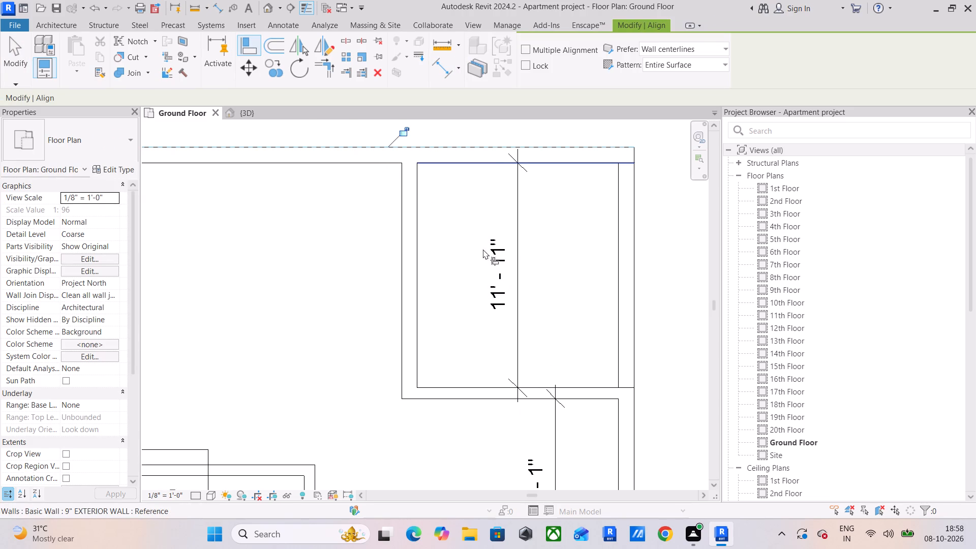
# Align the upper face of the upper room's bottom wall with the upper face of the interior wall across the block.
pyautogui.scroll(-8, 493, 295)
pyautogui.moveTo(488, 290); pyautogui.dragTo(449, 229, button='middle')
pyautogui.scroll(2, 411, 266)
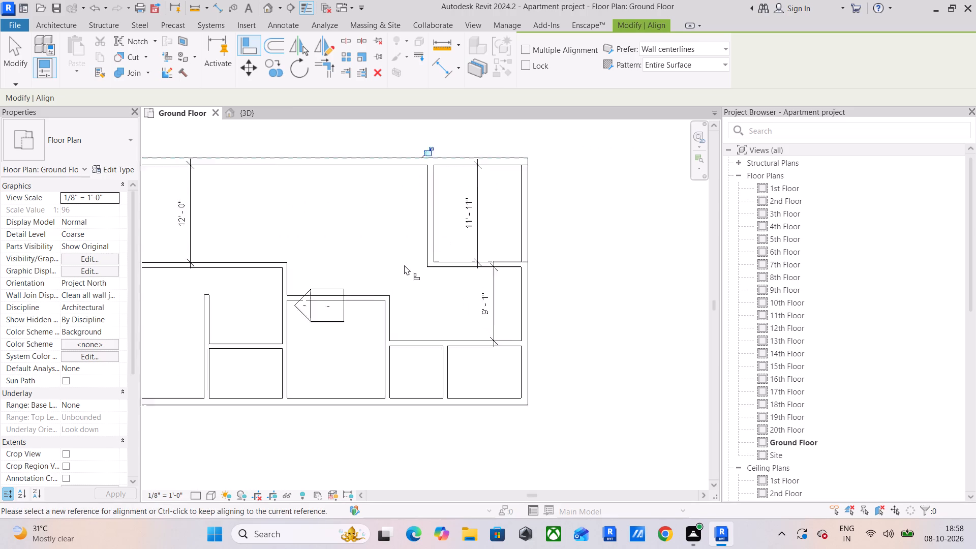
pyautogui.scroll(1, 404, 265)
pyautogui.moveTo(404, 265); pyautogui.dragTo(447, 265, button='middle')
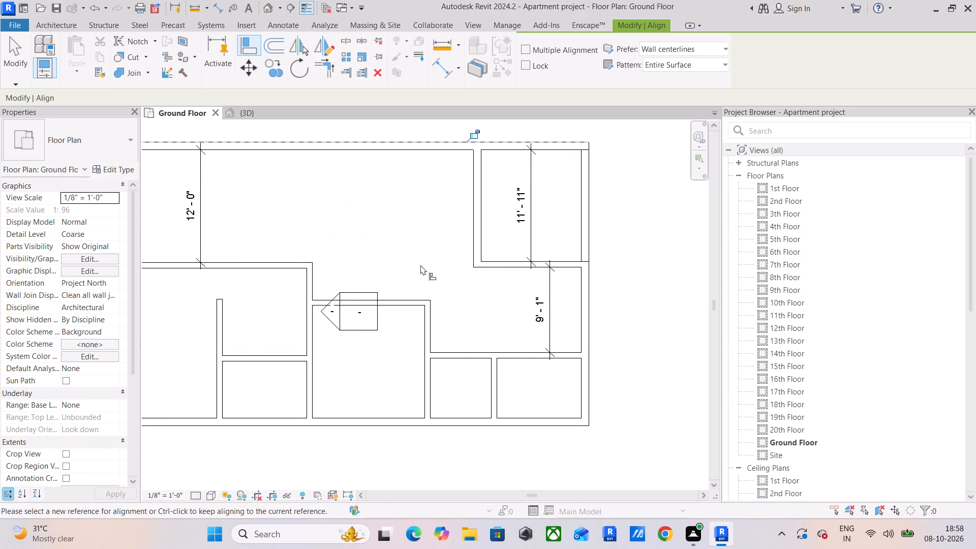
pyautogui.moveTo(347, 258); pyautogui.dragTo(378, 264, button='middle')
pyautogui.scroll(2, 373, 268)
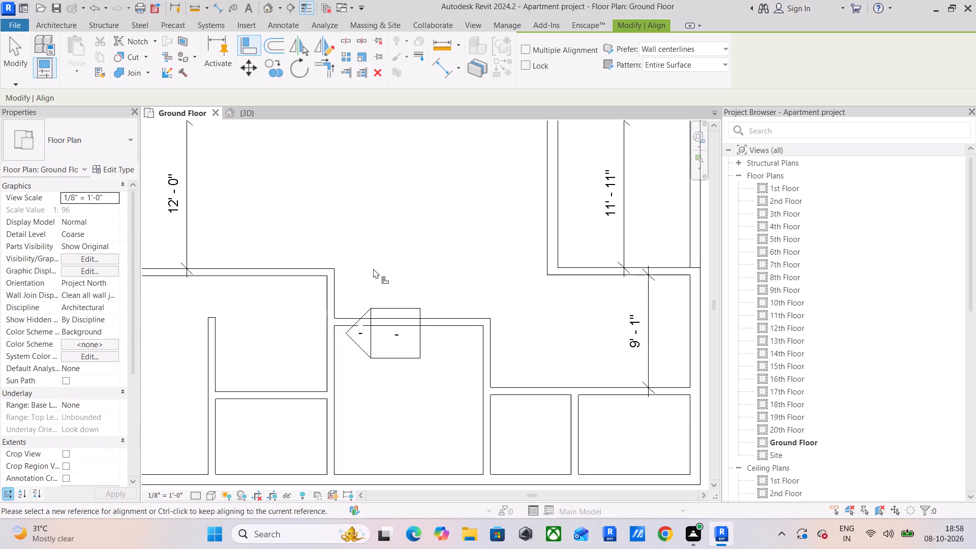
pyautogui.scroll(2, 373, 268)
pyautogui.click(292, 269)
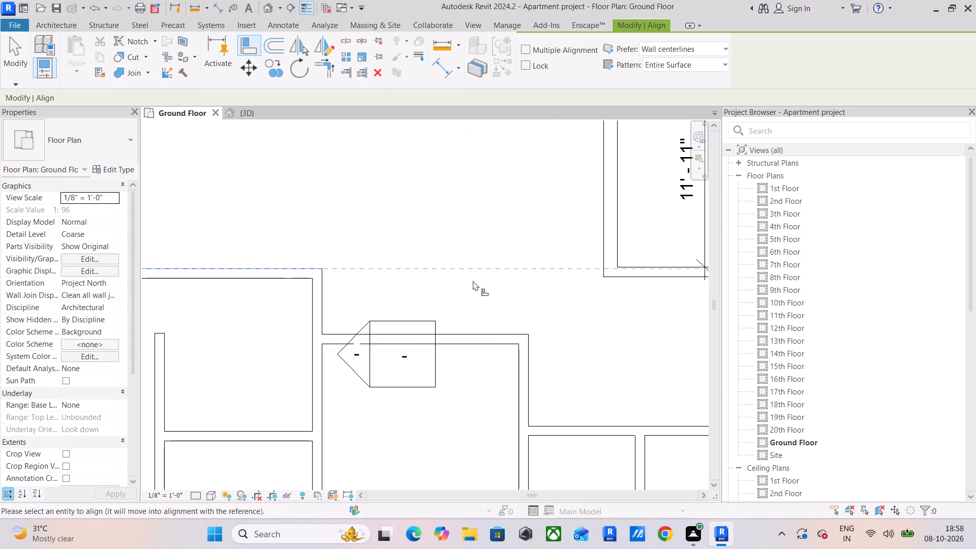
pyautogui.moveTo(534, 281); pyautogui.dragTo(304, 281, button='middle')
pyautogui.scroll(4, 419, 269)
pyautogui.click(419, 265)
pyautogui.scroll(-3, 327, 295)
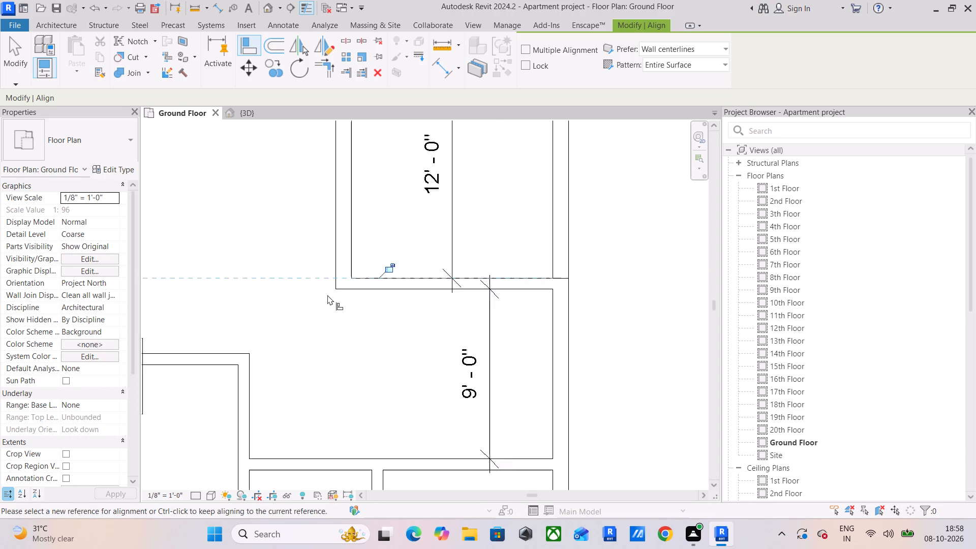
pyautogui.scroll(-6, 327, 295)
pyautogui.moveTo(330, 294); pyautogui.dragTo(402, 282, button='middle')
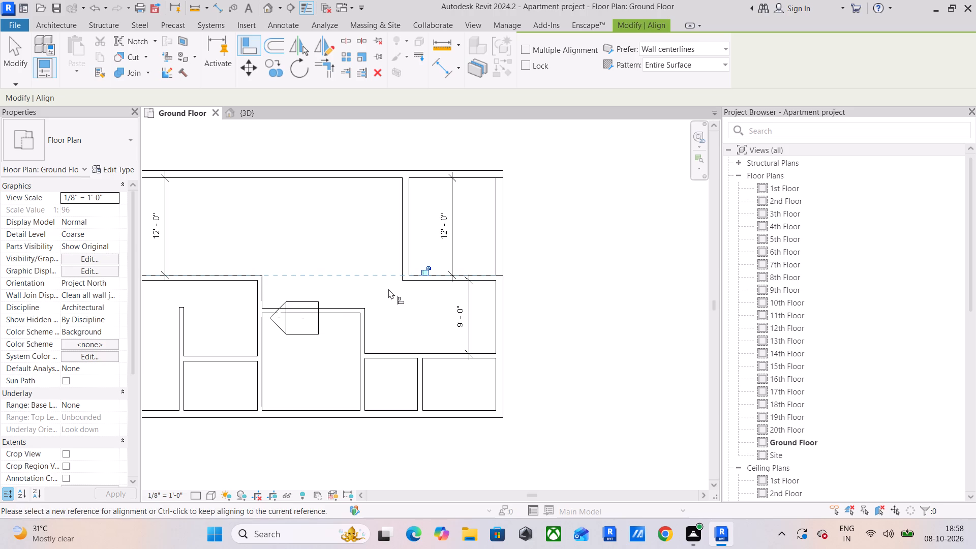
pyautogui.press('Escape')
pyautogui.press('Escape')
pyautogui.press('Escape')
# Select all matching dimension instances starting from the upper room's dimension and delete them.
pyautogui.moveTo(342, 300); pyautogui.dragTo(387, 300, button='middle')
pyautogui.scroll(4, 279, 261)
pyautogui.moveTo(444, 295); pyautogui.dragTo(266, 256, button='middle')
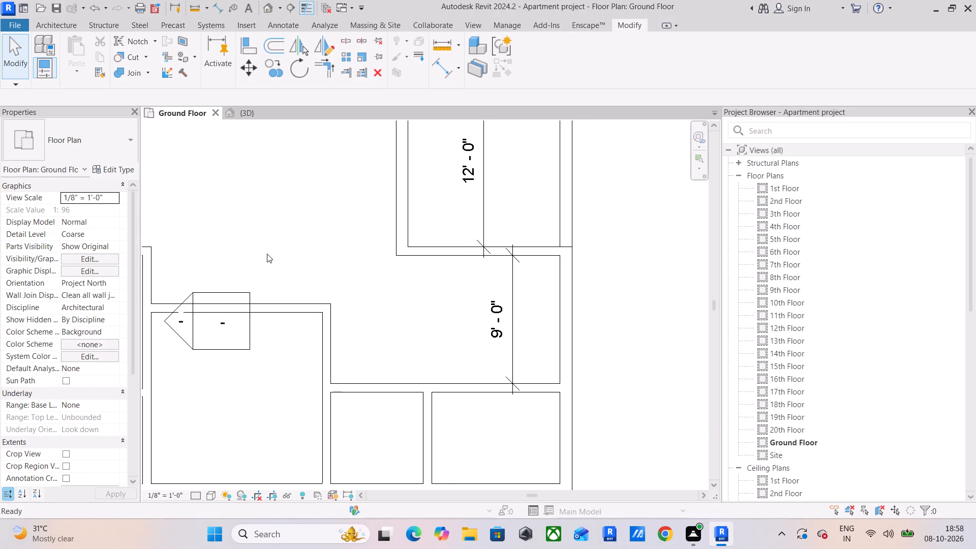
pyautogui.scroll(-2, 267, 254)
pyautogui.moveTo(300, 246); pyautogui.dragTo(358, 327, button='middle')
pyautogui.scroll(-1, 369, 317)
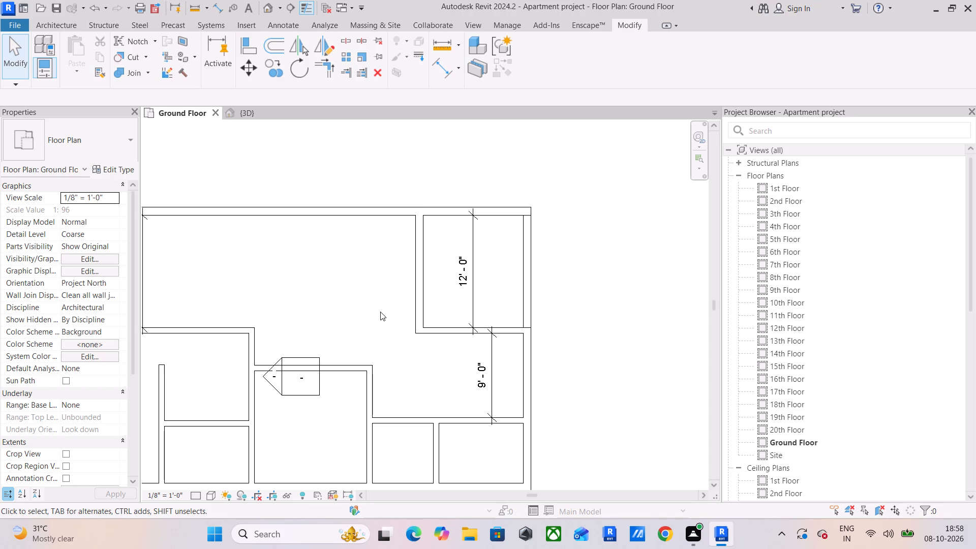
pyautogui.press('Escape')
pyautogui.press('Escape')
pyautogui.click(464, 268)
pyautogui.write('sa')
pyautogui.press('Delete')
pyautogui.scroll(-4, 464, 270)
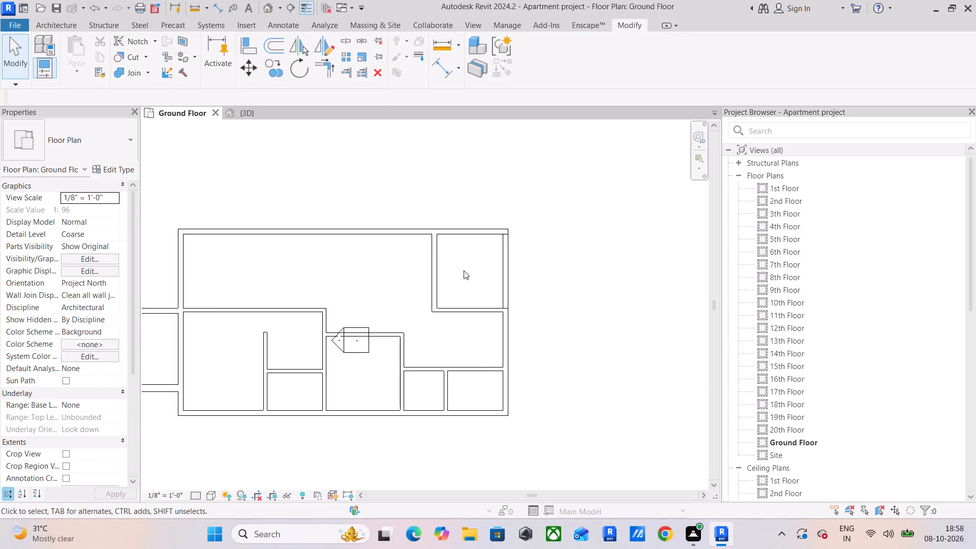
# Draw a 43' 1" vertical 9" EXTERIOR WALL upward from the far block's upper-left outer corner, continuing the line of its left wall.
pyautogui.moveTo(448, 279); pyautogui.dragTo(518, 221, button='middle')
pyautogui.scroll(3, 440, 290)
pyautogui.scroll(-3, 440, 290)
pyautogui.moveTo(440, 290); pyautogui.dragTo(403, 315, button='middle')
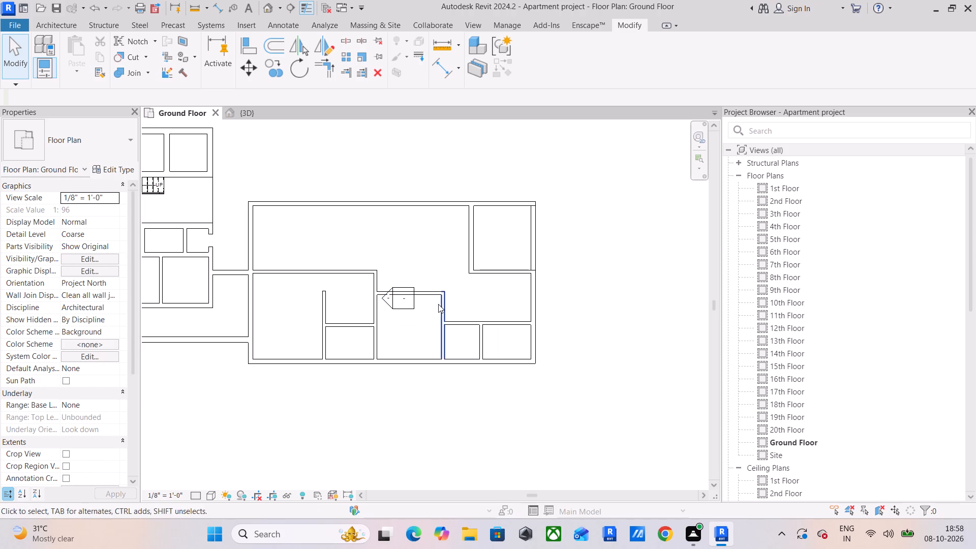
pyautogui.moveTo(438, 304); pyautogui.dragTo(449, 356, button='middle')
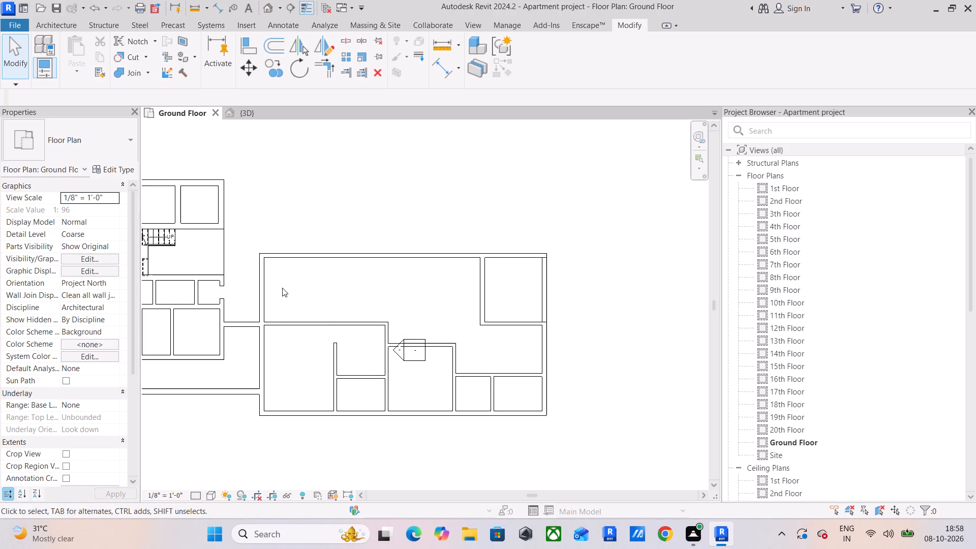
pyautogui.moveTo(256, 277); pyautogui.dragTo(263, 288, button='middle')
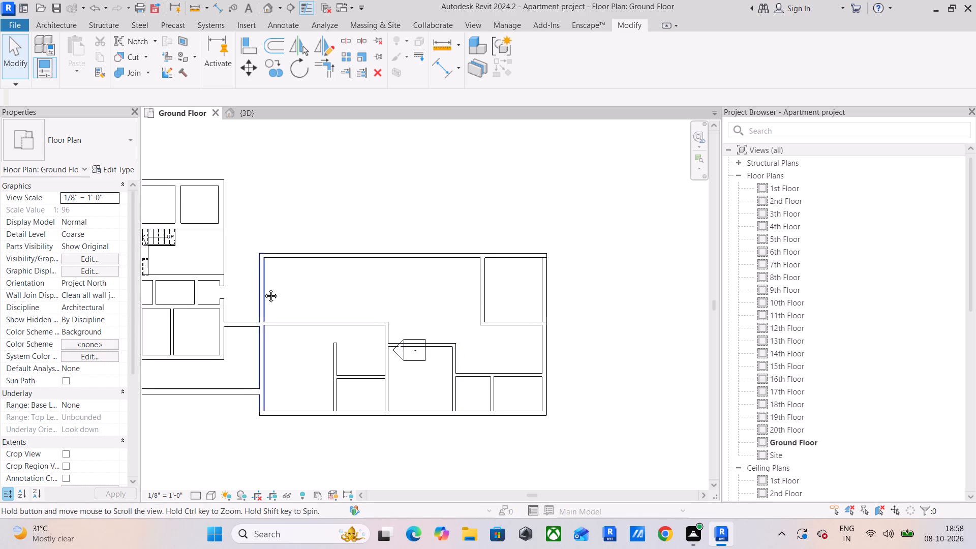
pyautogui.moveTo(263, 288); pyautogui.dragTo(272, 307, button='middle')
pyautogui.click(272, 307)
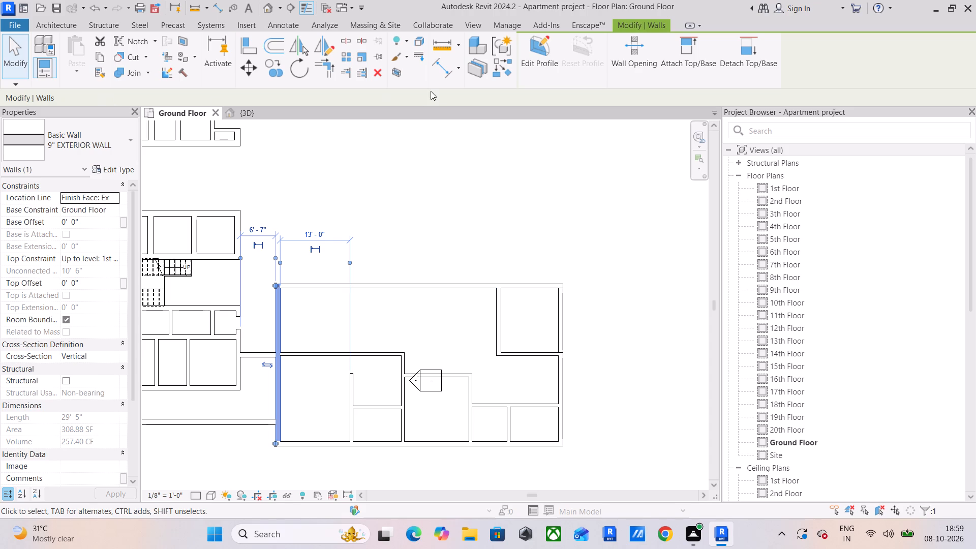
pyautogui.click(499, 60)
pyautogui.scroll(3, 268, 260)
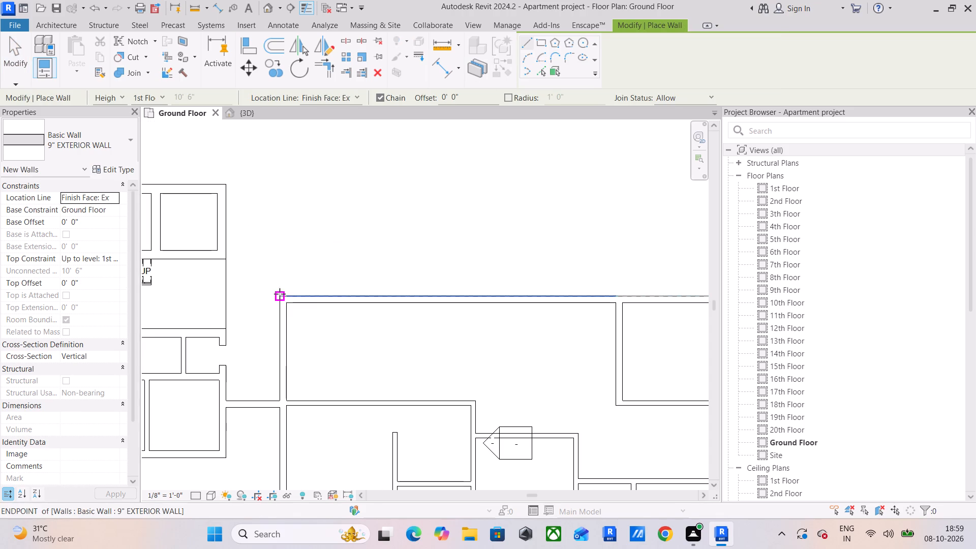
pyautogui.click(280, 295)
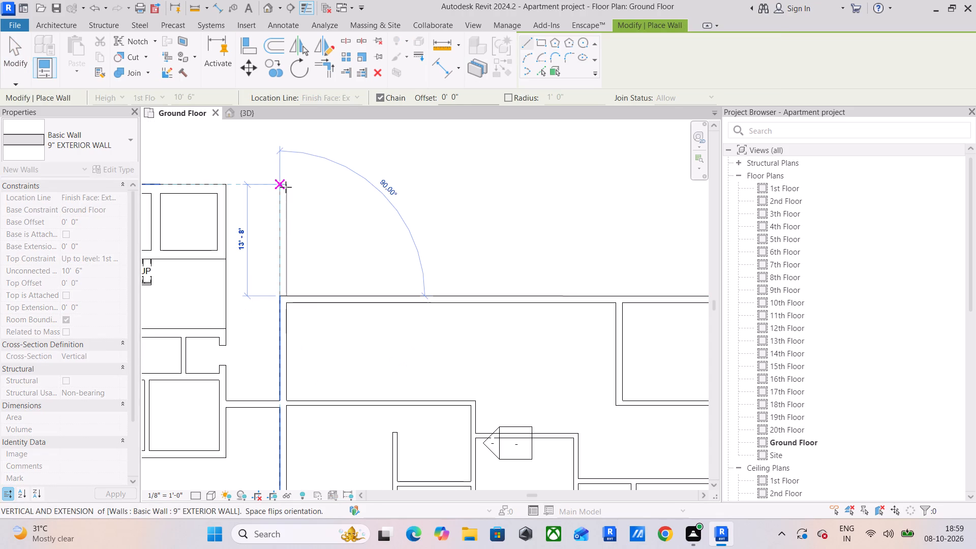
pyautogui.write("43'")
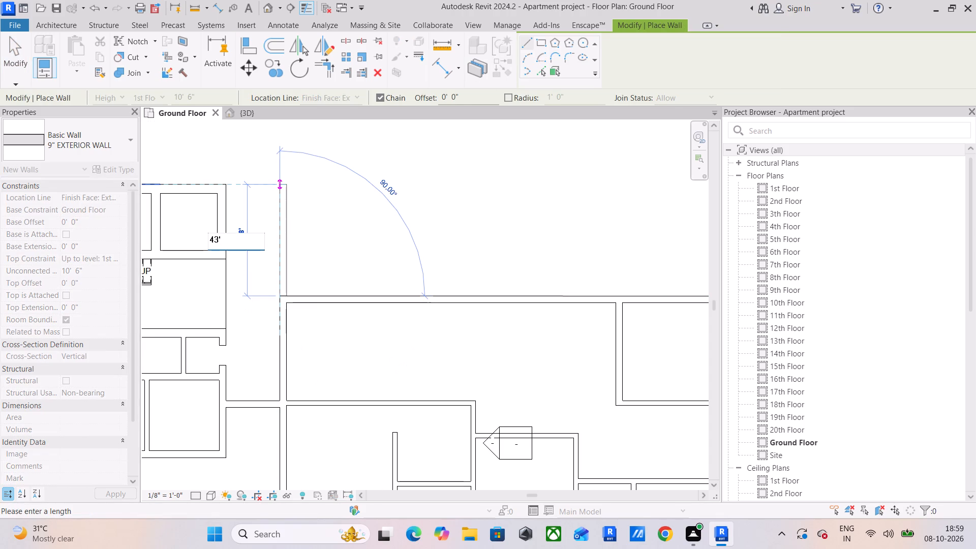
pyautogui.write('1"')
pyautogui.press('Return')
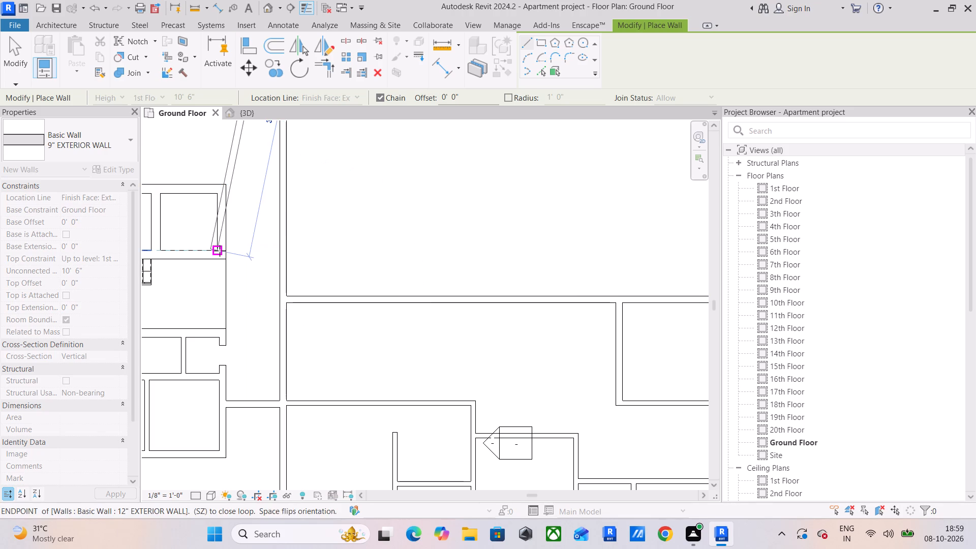
pyautogui.scroll(-5, 334, 225)
pyautogui.moveTo(379, 221); pyautogui.dragTo(392, 407, button='middle')
pyautogui.press('Escape')
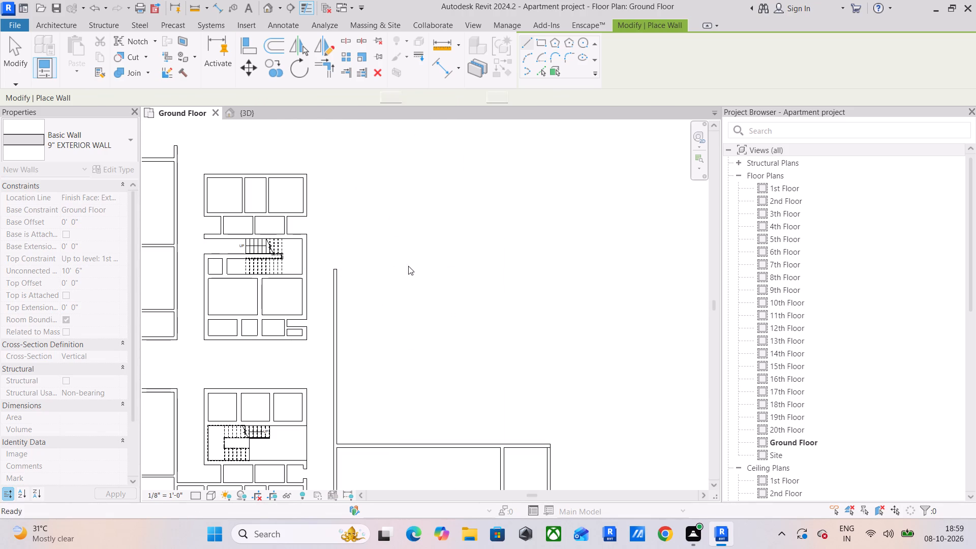
# Draw a 35' horizontal 9" EXTERIOR WALL rightward from the new wall's upper inner corner, with its thickness flipped to the outer side.
pyautogui.scroll(5, 337, 267)
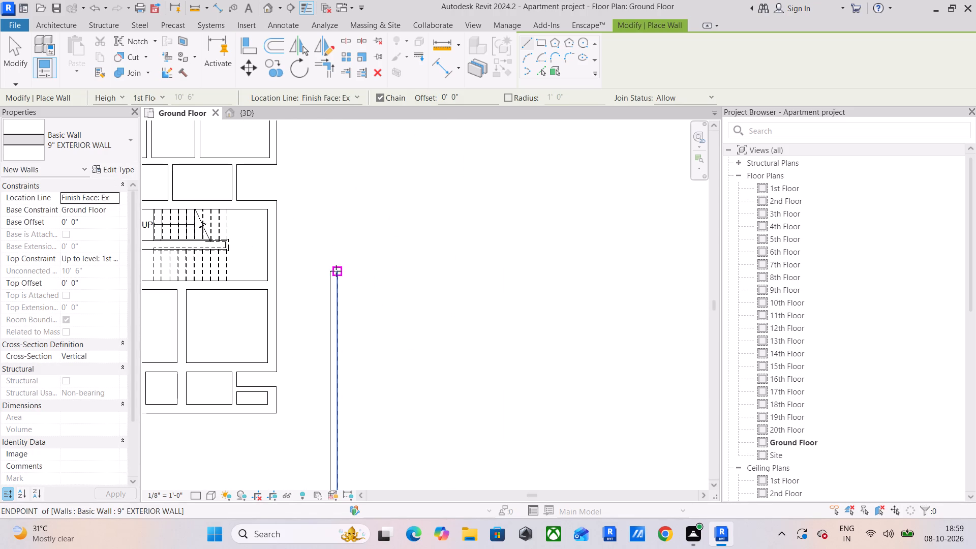
pyautogui.moveTo(338, 271); pyautogui.dragTo(343, 271)
pyautogui.scroll(-2, 566, 271)
pyautogui.press('space')
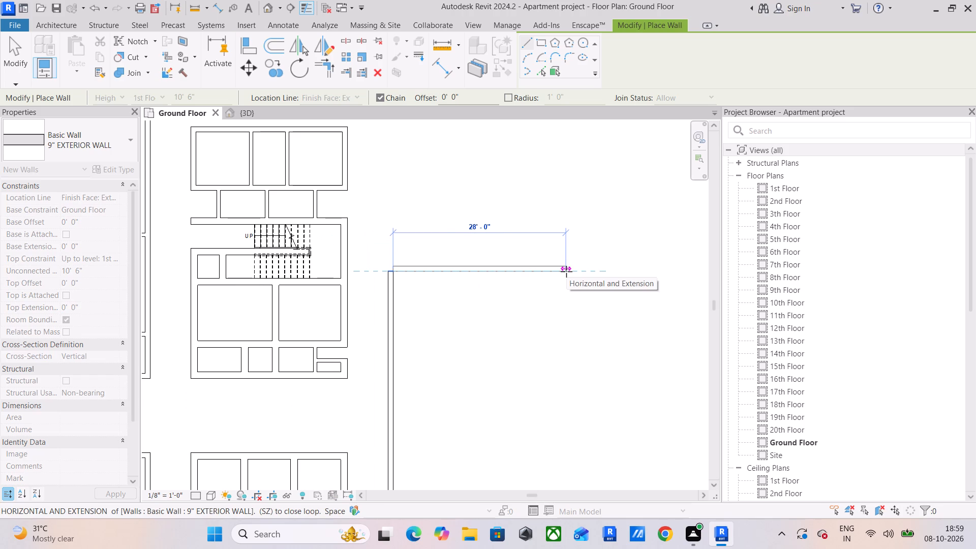
pyautogui.write("35'")
pyautogui.press('Return')
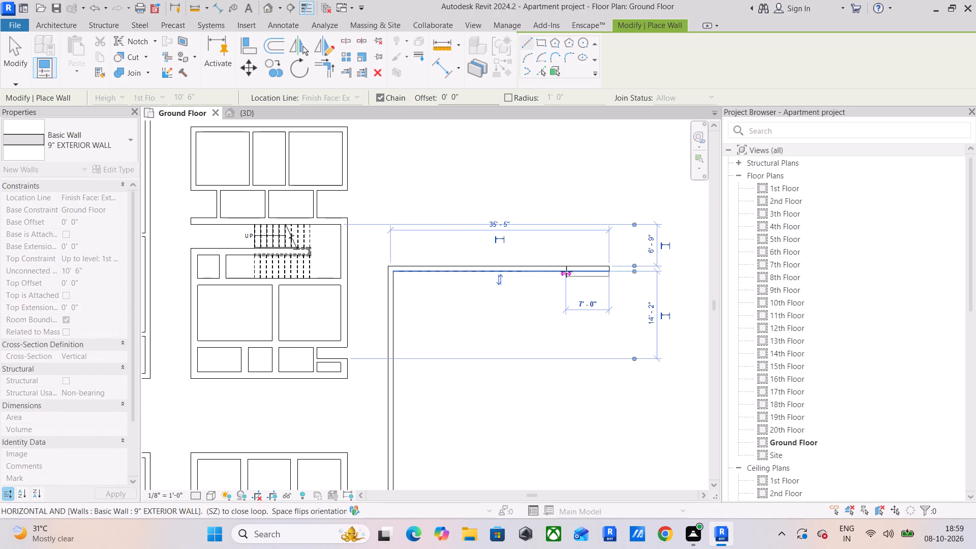
# Draw a 43' 1" vertical 9" EXTERIOR WALL from the horizontal wall's free end down to the far block's top wall.
pyautogui.scroll(-3, 569, 271)
pyautogui.moveTo(586, 286); pyautogui.dragTo(507, 227, button='middle')
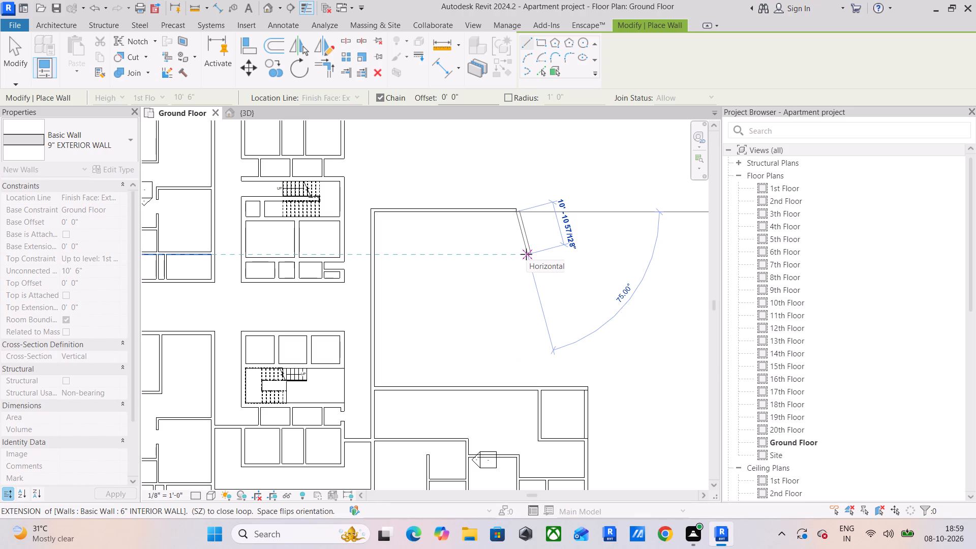
pyautogui.scroll(-1, 526, 267)
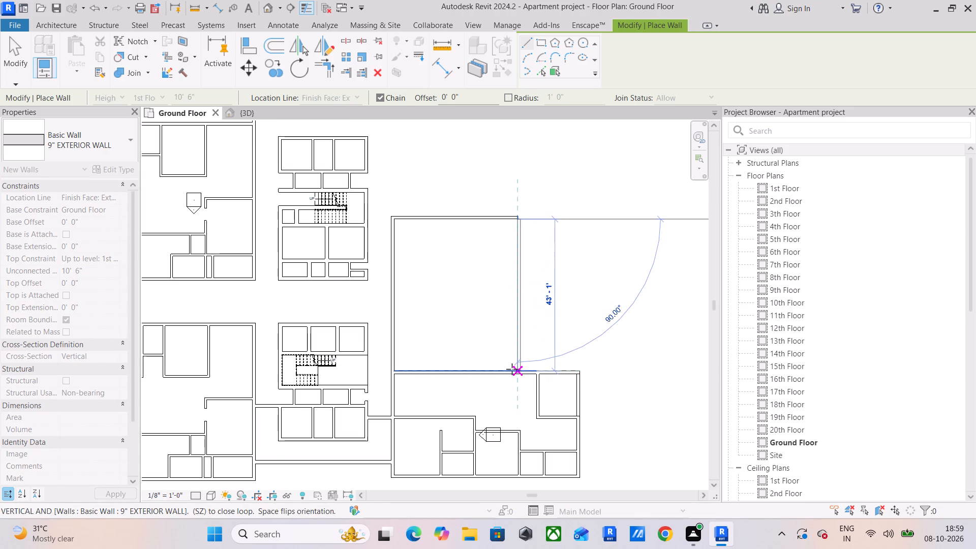
pyautogui.click(520, 370)
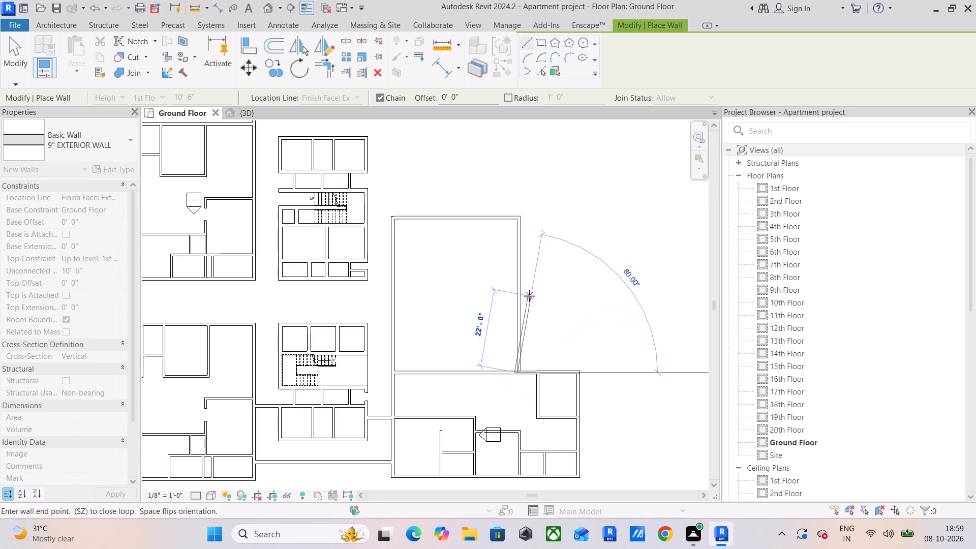
# Start a vertical 9" EXTERIOR WALL downward from the new enclosure's top wall, 13' from the left wall's inner face, with its thickness flipped rightward.
pyautogui.press('Escape')
pyautogui.scroll(4, 508, 337)
pyautogui.middleClick(511, 336)
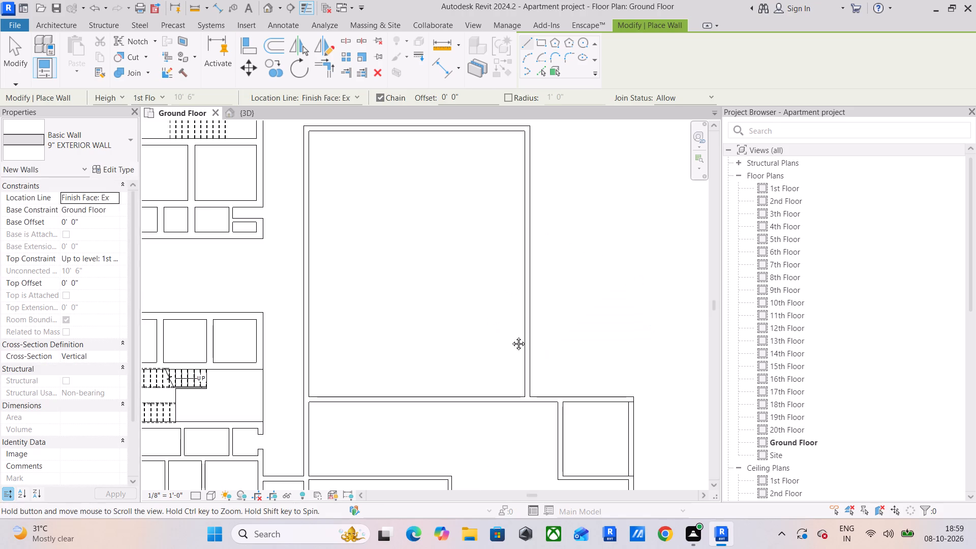
pyautogui.moveTo(511, 336); pyautogui.dragTo(487, 307, button='middle')
pyautogui.moveTo(563, 262); pyautogui.dragTo(435, 290, button='middle')
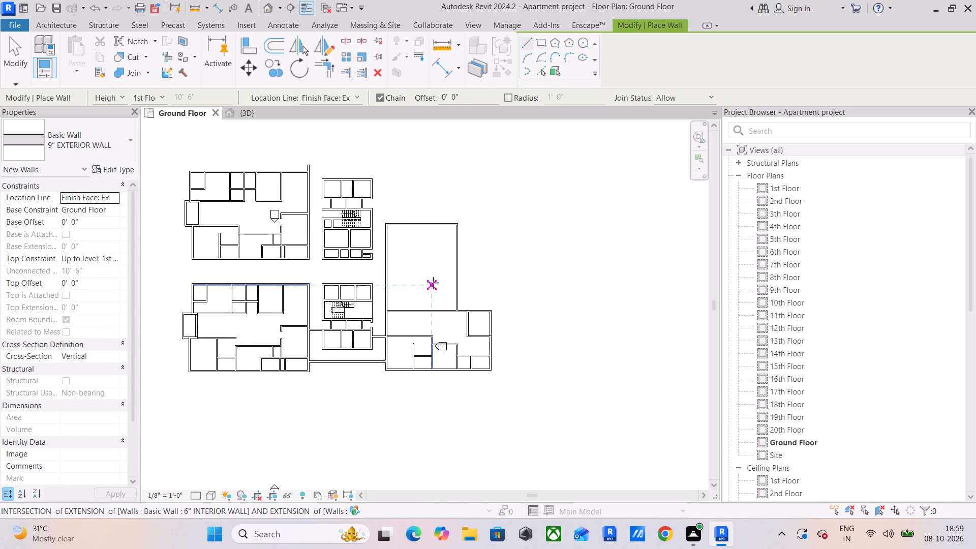
pyautogui.scroll(3, 433, 246)
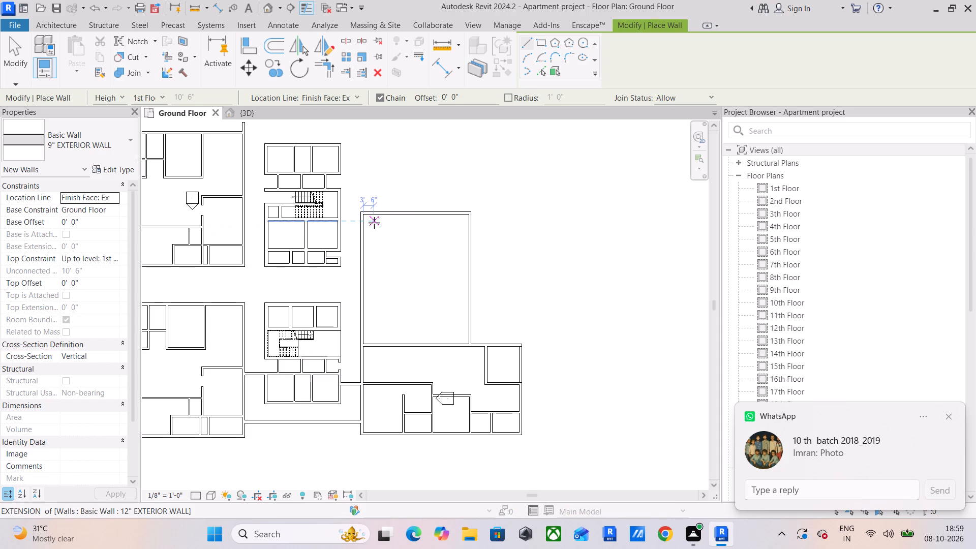
pyautogui.moveTo(374, 223); pyautogui.dragTo(373, 323, button='middle')
pyautogui.scroll(8, 380, 318)
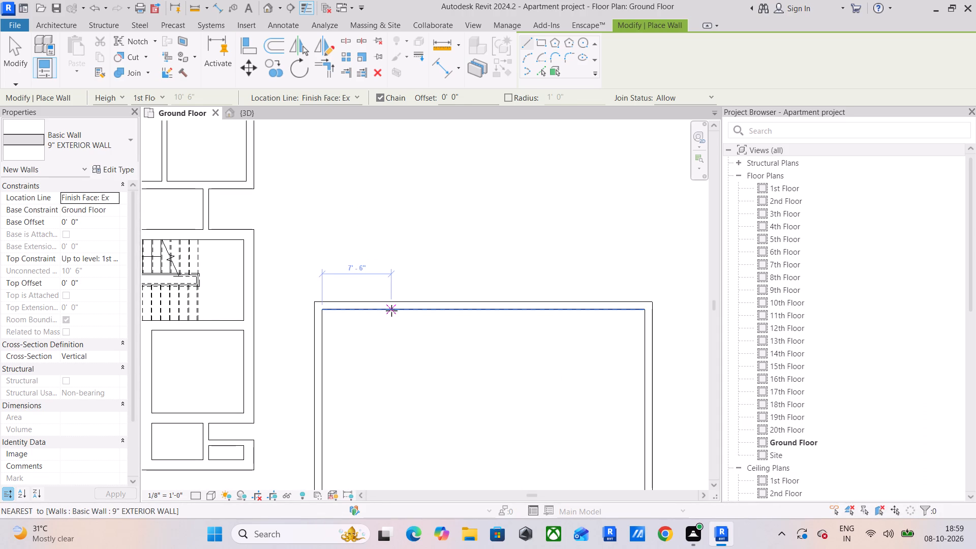
pyautogui.scroll(4, 395, 320)
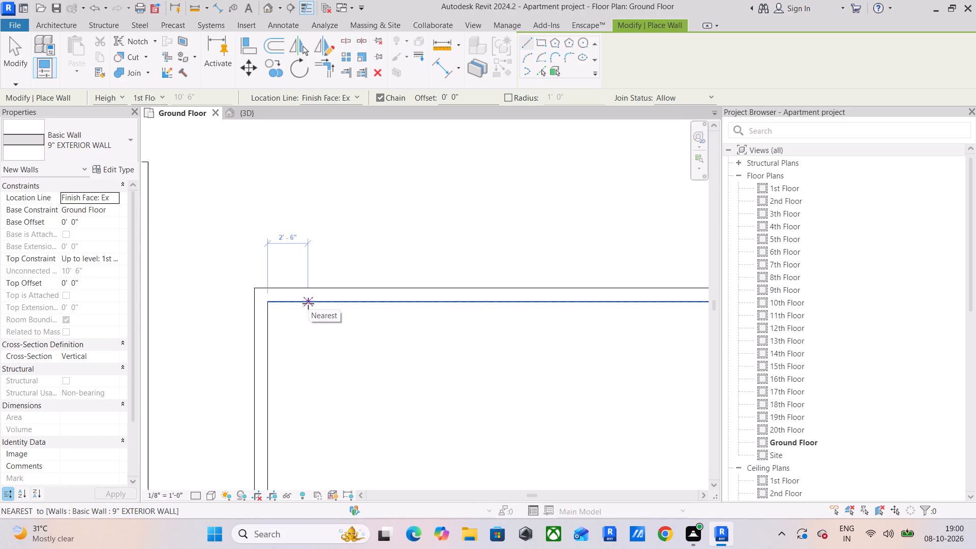
pyautogui.write("13'")
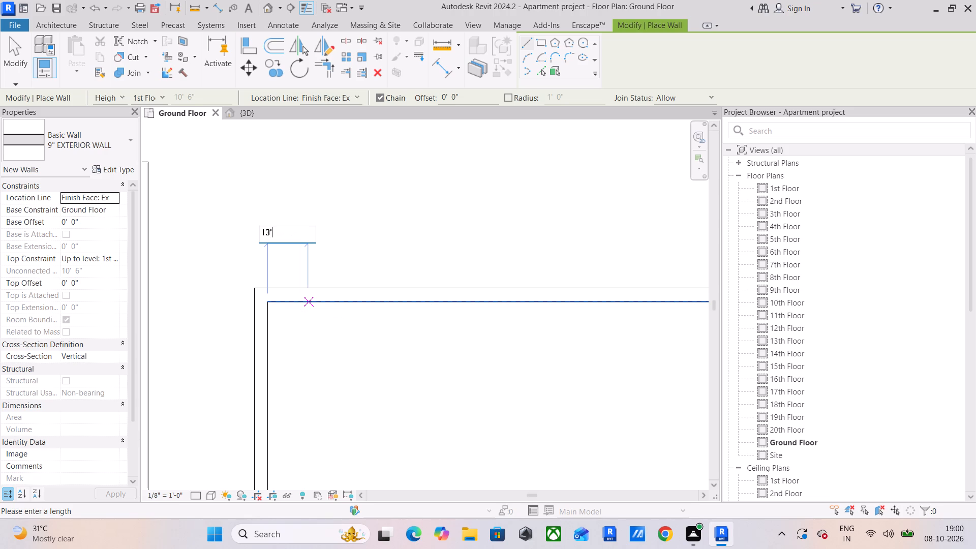
pyautogui.press('Return')
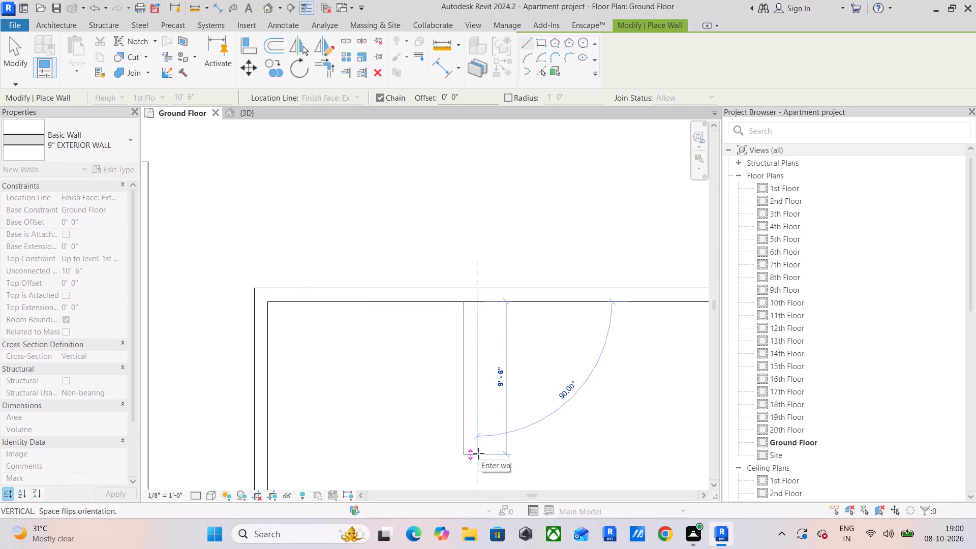
pyautogui.press('space')
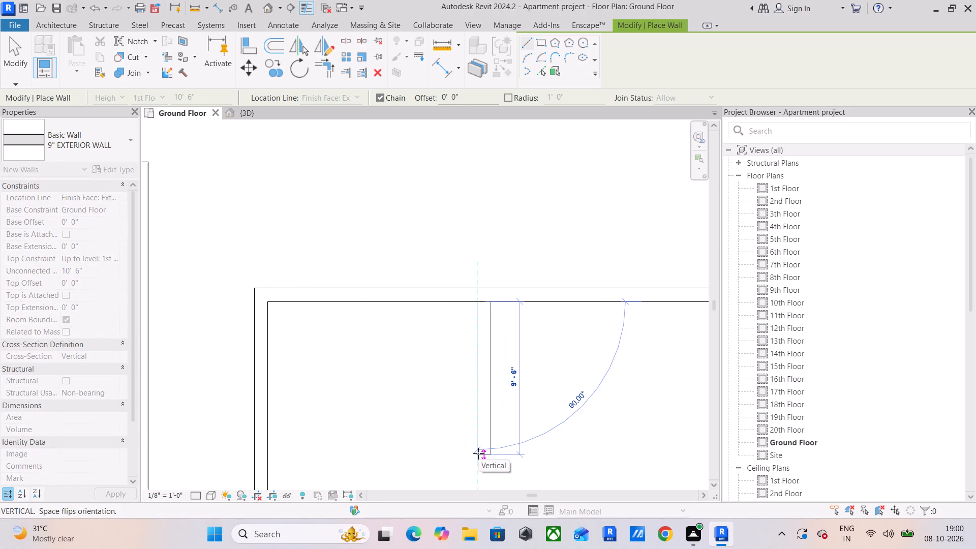
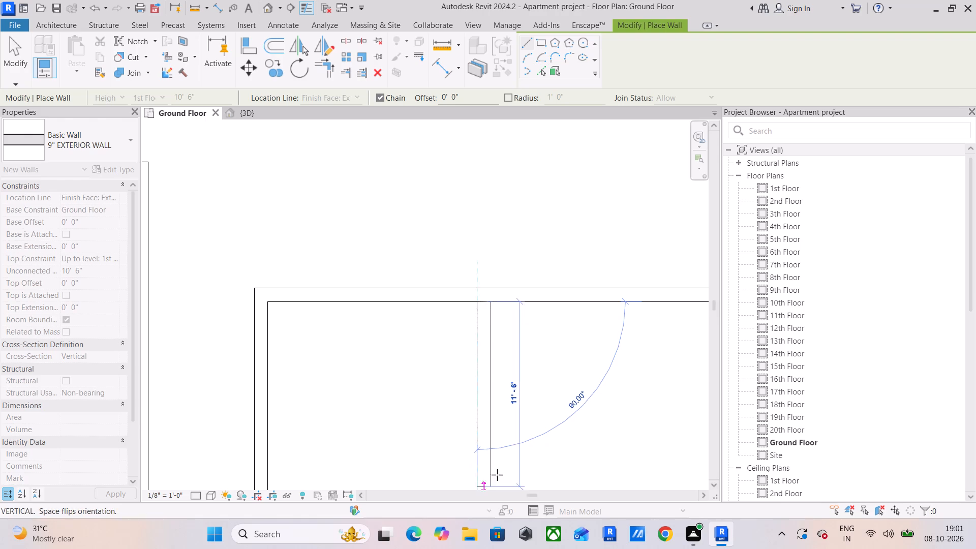
# Complete the enclosure's vertical 9" EXTERIOR WALL downward from the top wall at a length of 16'.
pyautogui.scroll(-3, 473, 473)
pyautogui.moveTo(489, 454); pyautogui.dragTo(456, 346, button='middle')
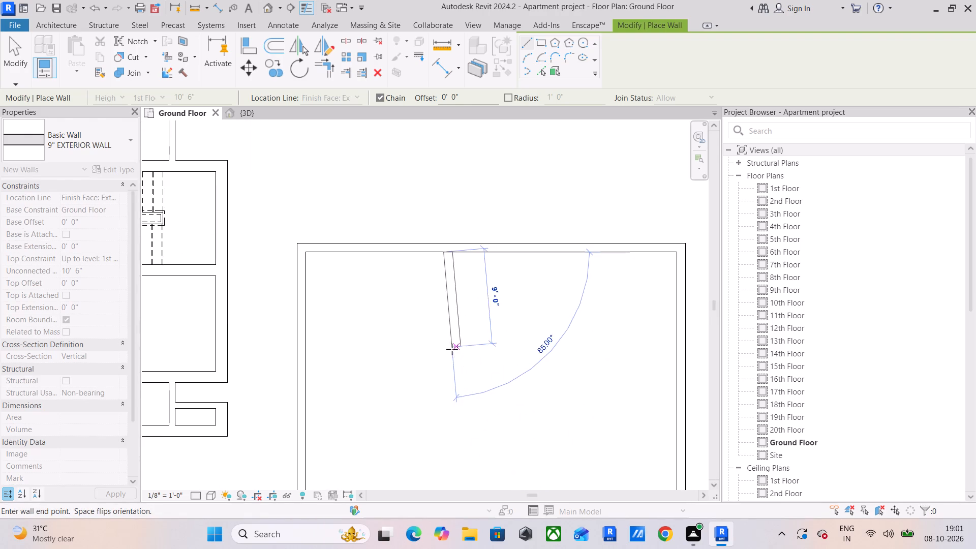
pyautogui.scroll(-5, 468, 356)
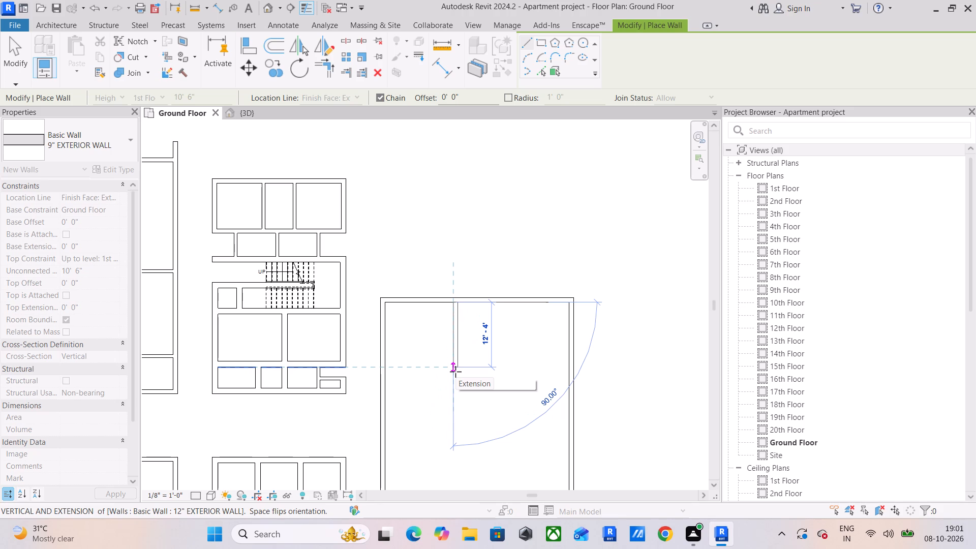
pyautogui.press('1')
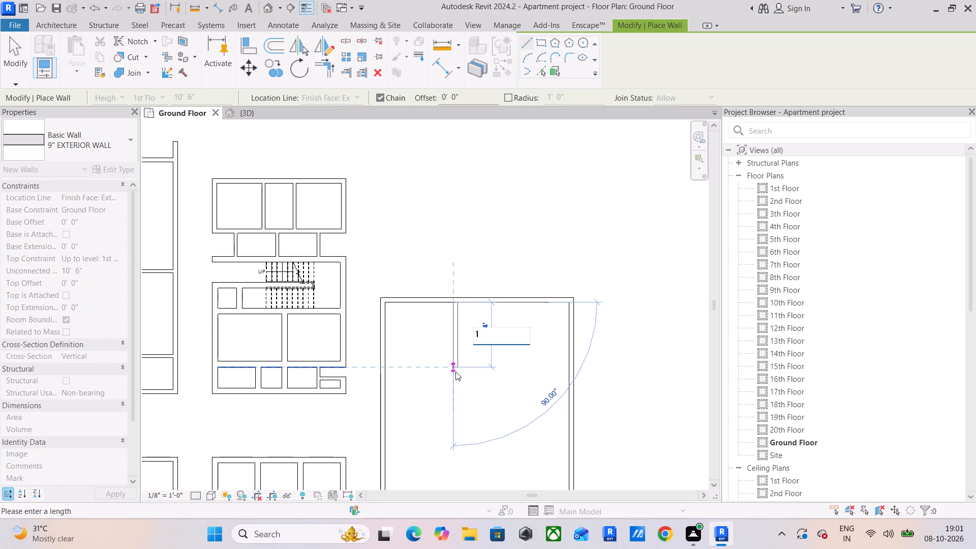
pyautogui.write("6'")
pyautogui.press('Return')
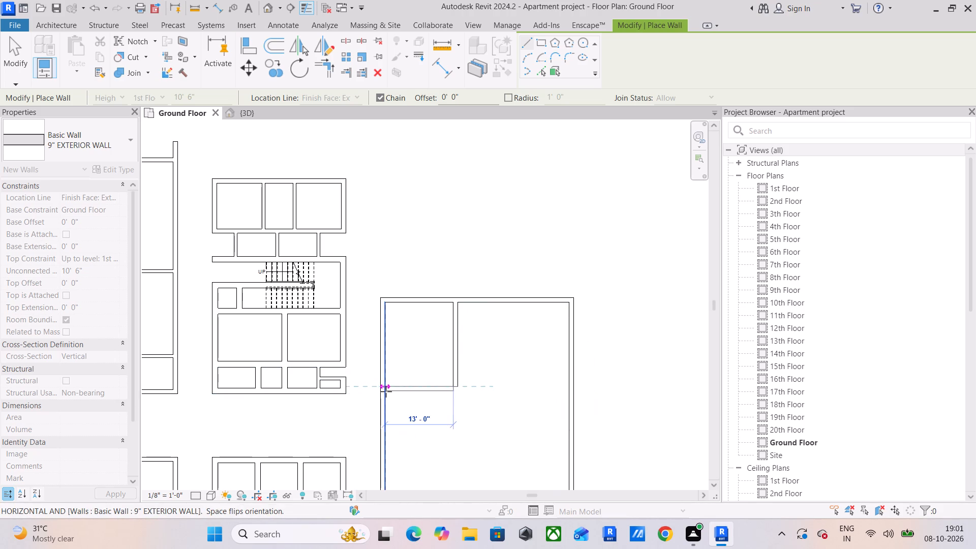
# Draw a 13' horizontal 9" EXTERIOR WALL from the divider's lower end back to the left wall's inner face, closing the room.
pyautogui.scroll(5, 386, 391)
pyautogui.click(388, 381)
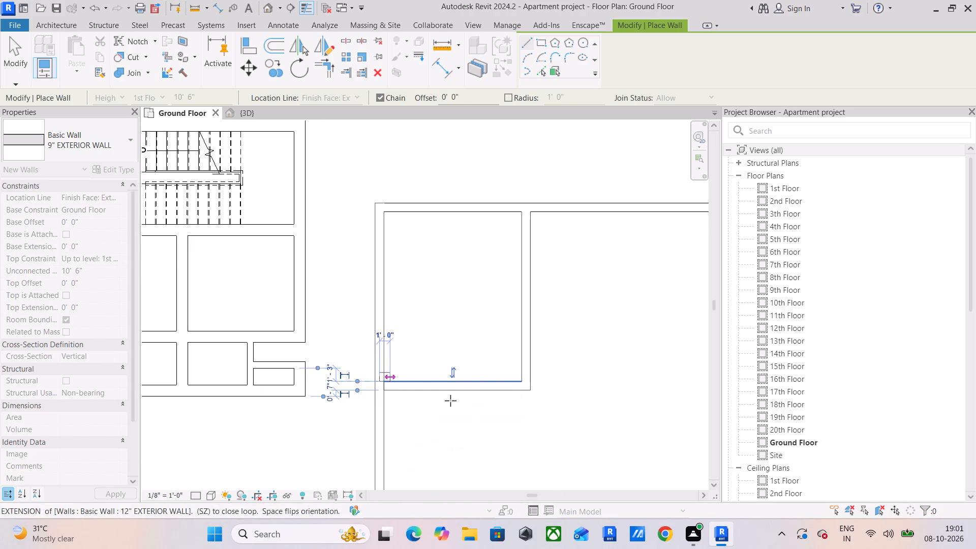
pyautogui.press('Escape')
# Enclose a 7' wide recess beside the divider under the top wall, using one horizontal and one vertical 9" EXTERIOR WALL.
pyautogui.moveTo(625, 408); pyautogui.dragTo(539, 394, button='middle')
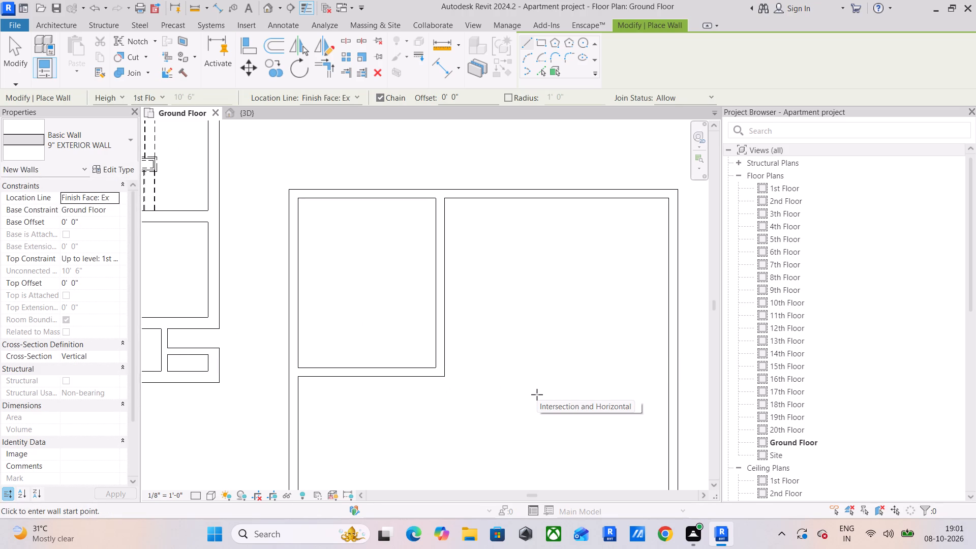
pyautogui.moveTo(534, 386); pyautogui.dragTo(480, 359, button='middle')
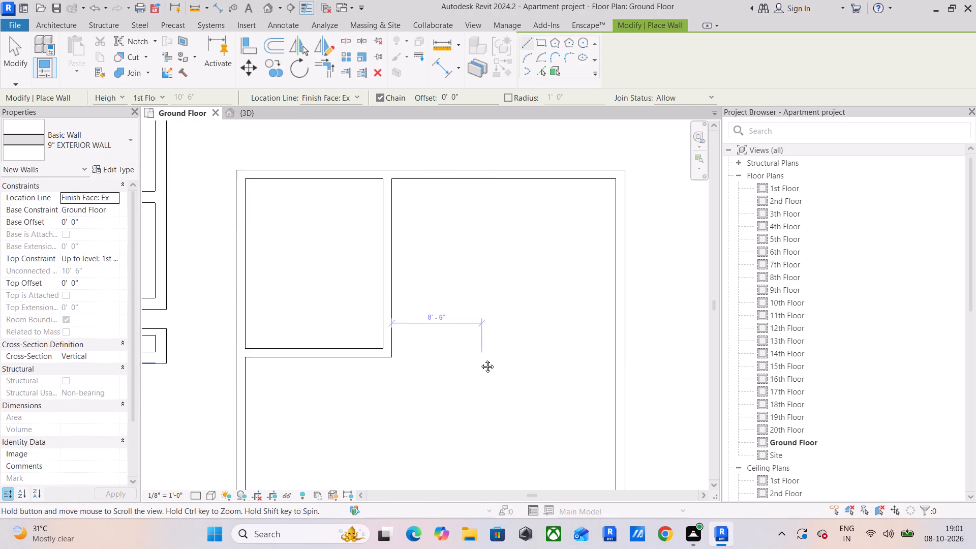
pyautogui.moveTo(480, 359); pyautogui.dragTo(476, 342, button='middle')
pyautogui.scroll(4, 427, 231)
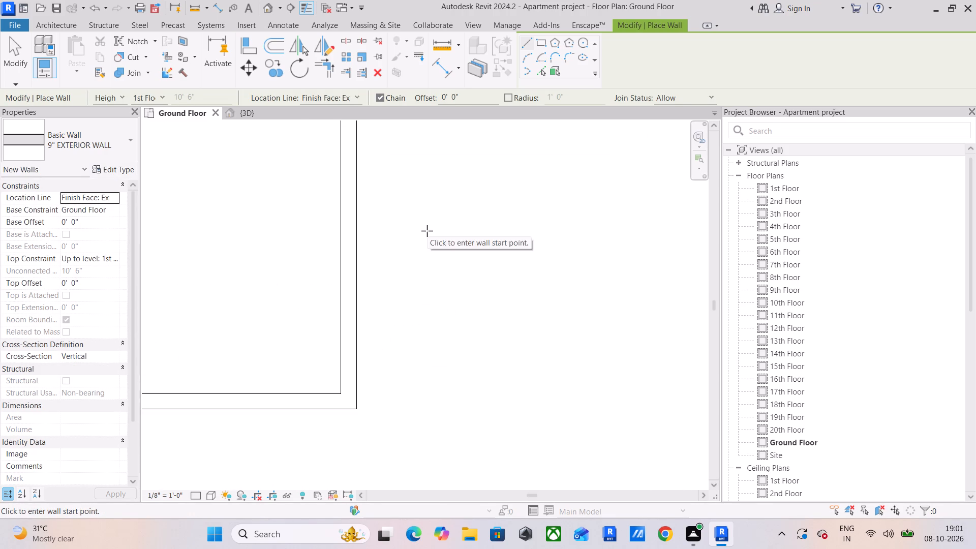
pyautogui.moveTo(427, 231); pyautogui.dragTo(434, 433, button='middle')
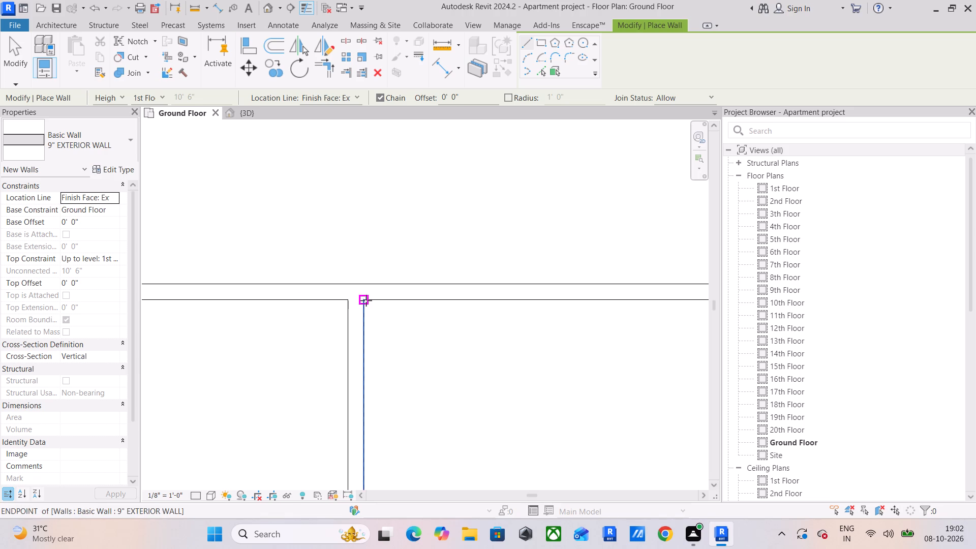
pyautogui.click(369, 359)
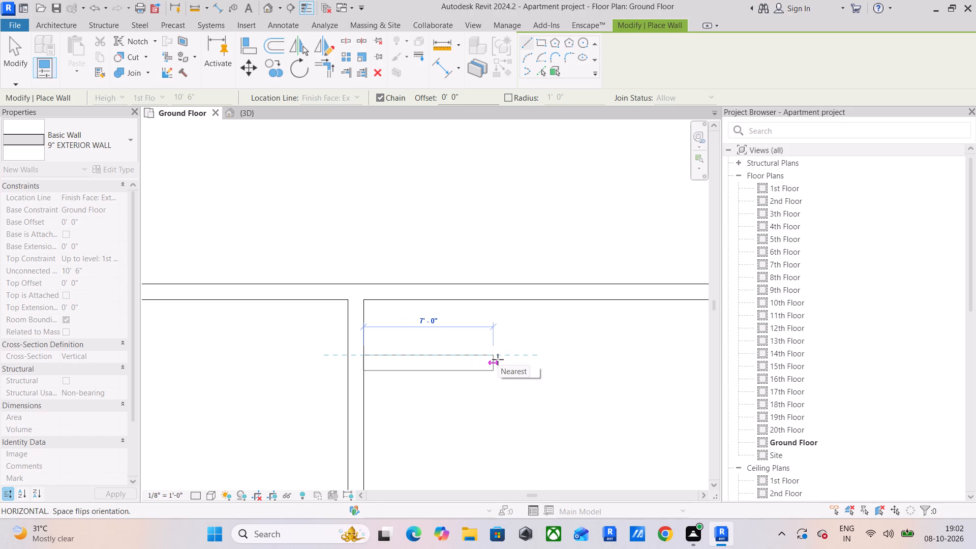
pyautogui.scroll(-3, 498, 359)
pyautogui.moveTo(498, 359); pyautogui.dragTo(456, 352, button='middle')
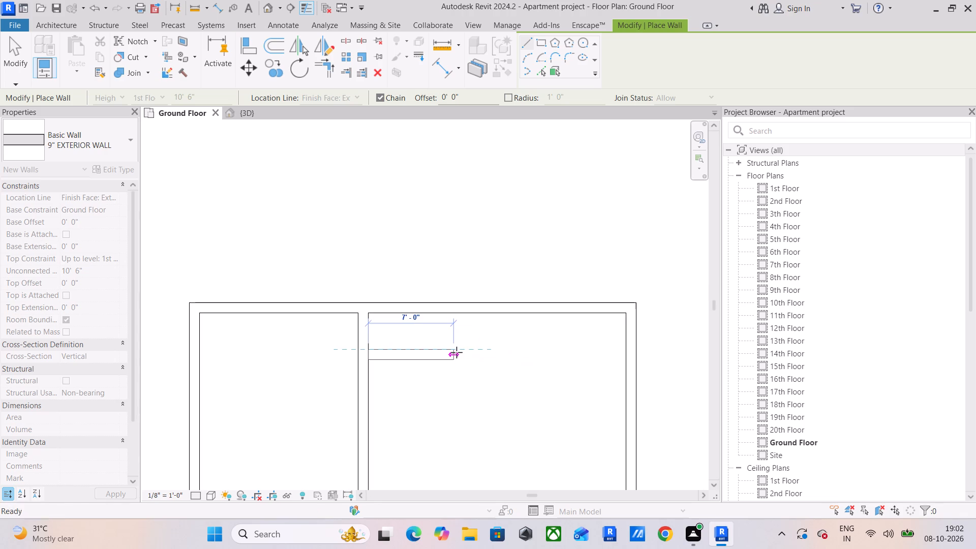
pyautogui.scroll(3, 456, 352)
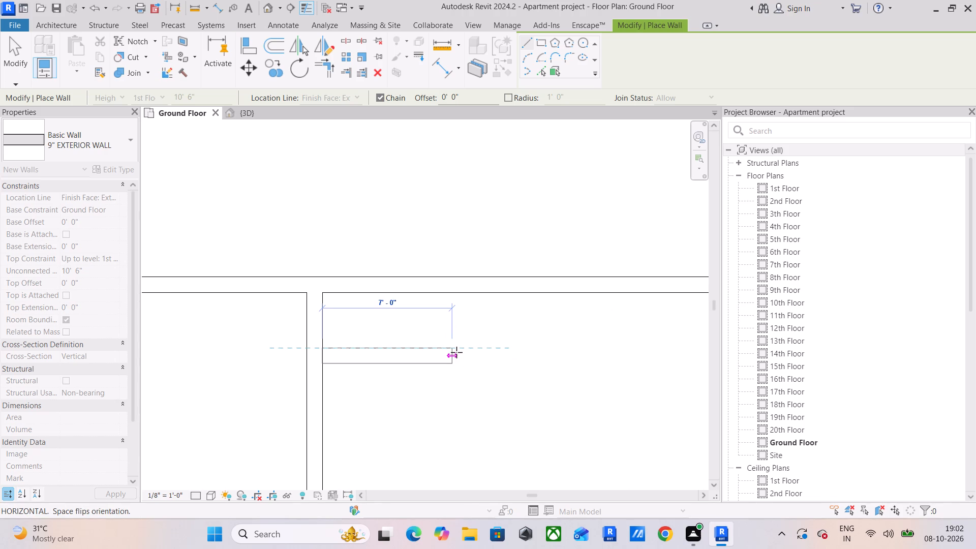
pyautogui.click(456, 352)
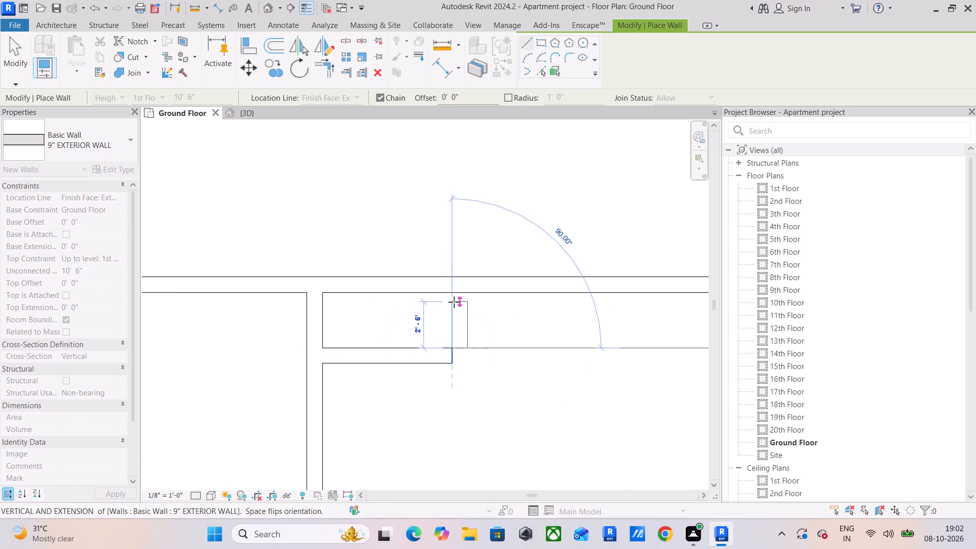
pyautogui.click(454, 294)
pyautogui.press('Escape')
# Copy the recess's two walls 22' rightward so they start at the enclosure's right wall outer face.
pyautogui.scroll(-3, 465, 346)
pyautogui.moveTo(487, 354); pyautogui.dragTo(385, 338, button='middle')
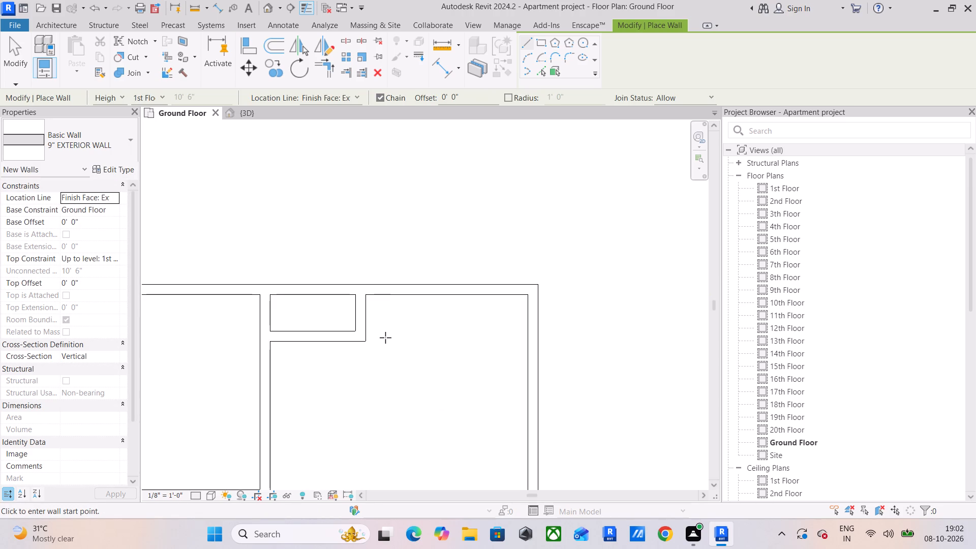
pyautogui.press('Escape')
pyautogui.moveTo(392, 324); pyautogui.dragTo(387, 326)
pyautogui.moveTo(378, 318); pyautogui.dragTo(342, 363)
pyautogui.click(268, 70)
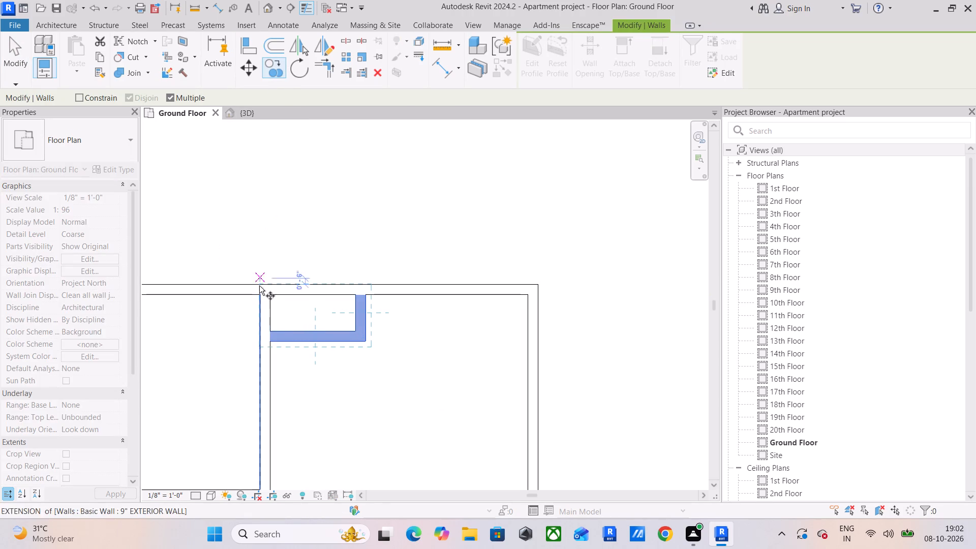
pyautogui.click(271, 333)
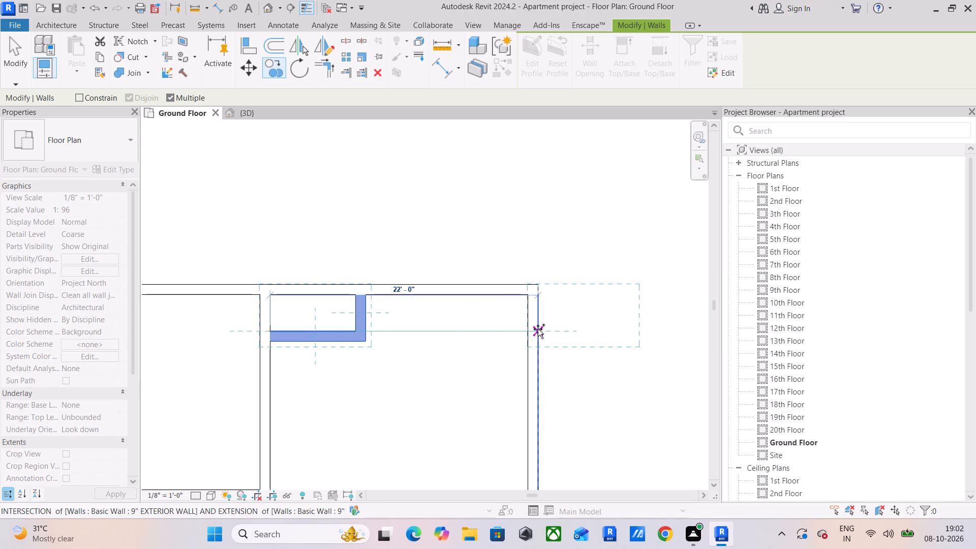
pyautogui.click(539, 329)
pyautogui.press('Escape')
pyautogui.press('Escape')
# Draw a 12' vertical 9" EXTERIOR WALL upward from the enclosure's upper-left outer corner.
pyautogui.moveTo(577, 345); pyautogui.dragTo(570, 348, button='middle')
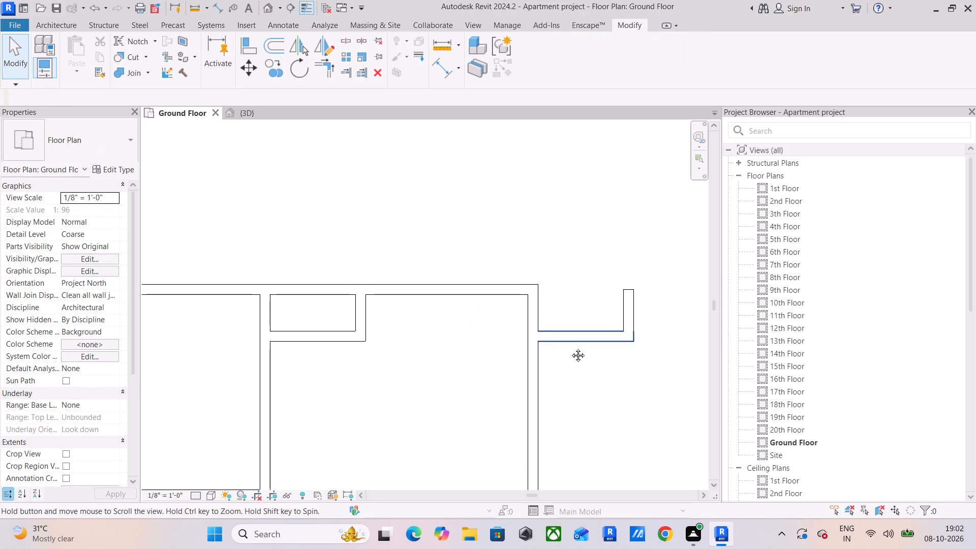
pyautogui.moveTo(570, 348); pyautogui.dragTo(412, 342, button='middle')
pyautogui.scroll(-3, 416, 333)
pyautogui.moveTo(338, 328); pyautogui.dragTo(466, 333, button='middle')
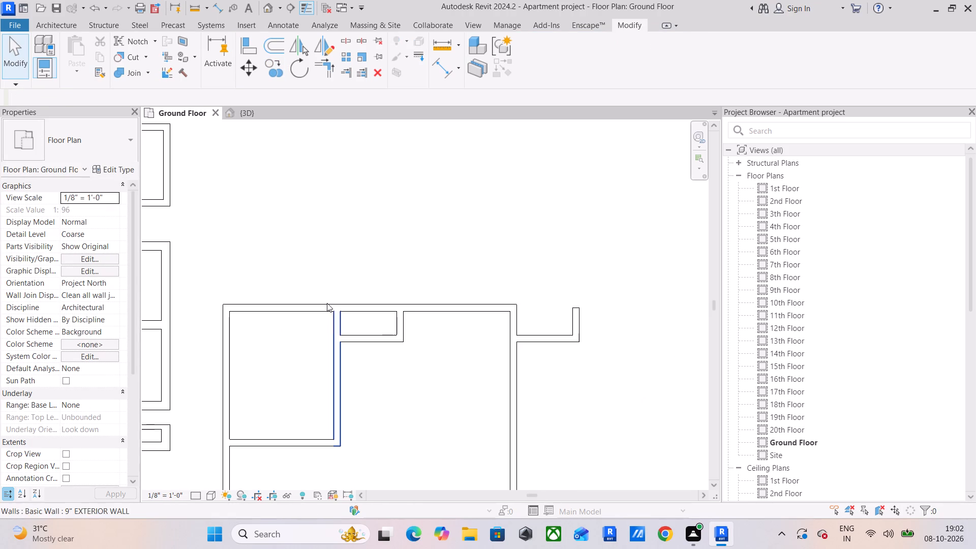
pyautogui.click(263, 310)
pyautogui.doubleClick(492, 66)
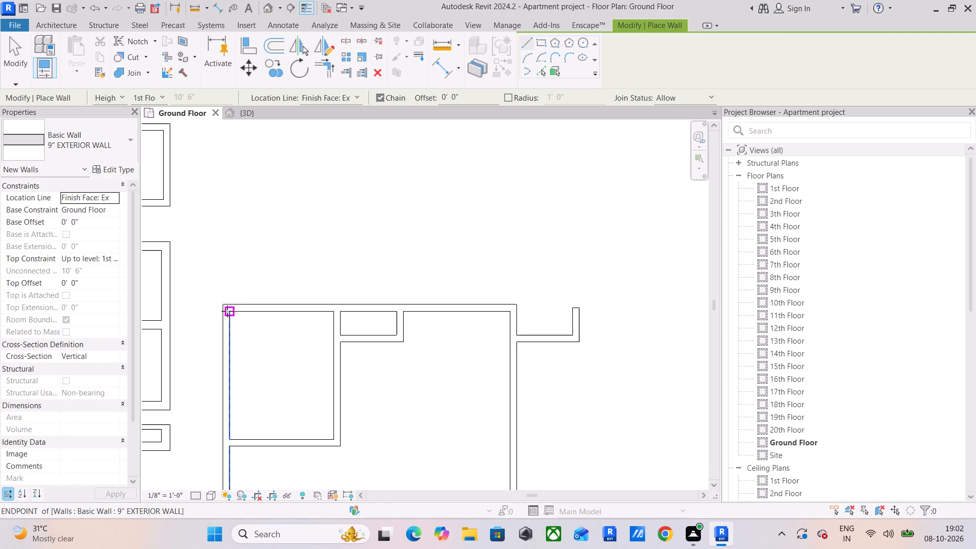
pyautogui.click(223, 300)
pyautogui.moveTo(220, 170); pyautogui.dragTo(226, 220, button='middle')
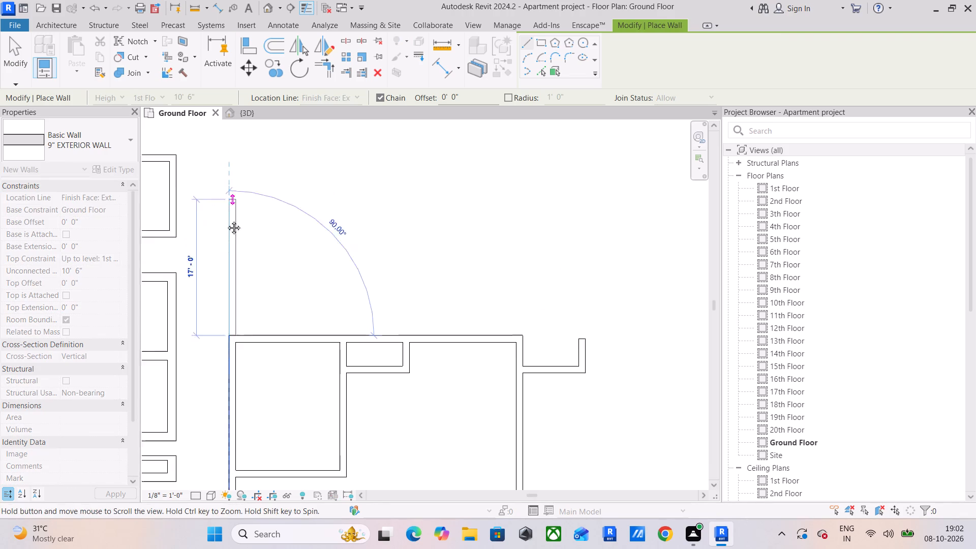
pyautogui.moveTo(226, 220); pyautogui.dragTo(226, 249, button='middle')
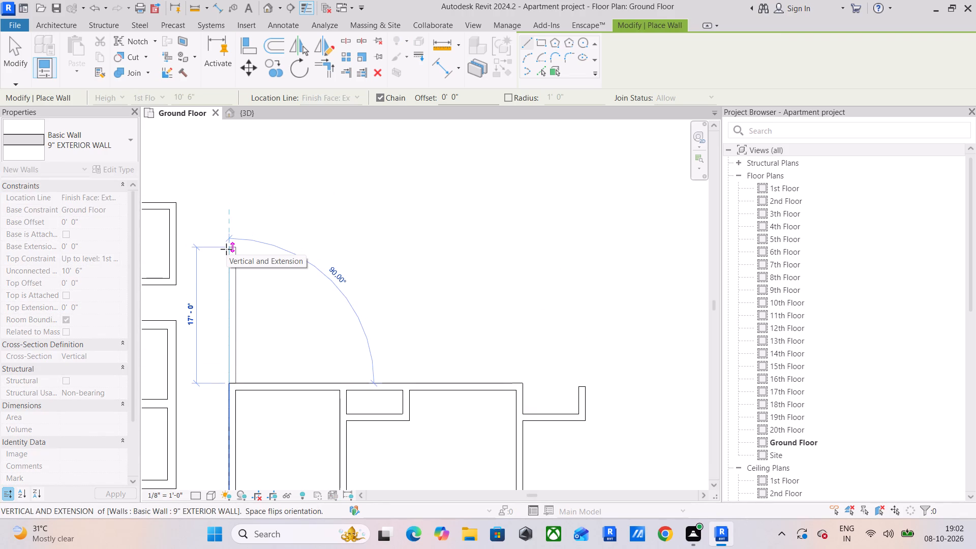
pyautogui.write('12')
pyautogui.press("'")
pyautogui.press('Return')
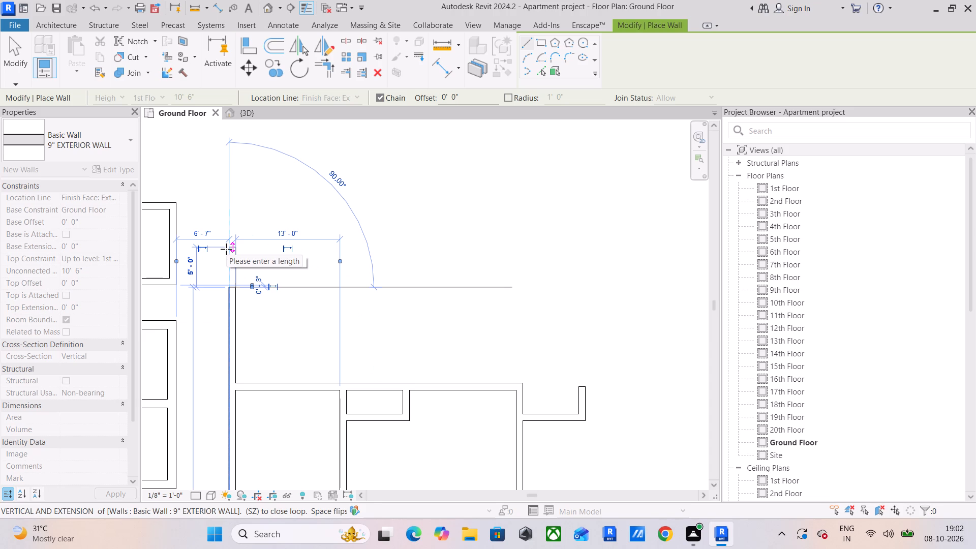
pyautogui.press('Escape')
# Draw a 19' 6" horizontal 6" INTERIOR WALL rightward from the new vertical wall's top inner corner, with its thickness flipped upward.
pyautogui.click(50, 150)
pyautogui.scroll(2, 74, 223)
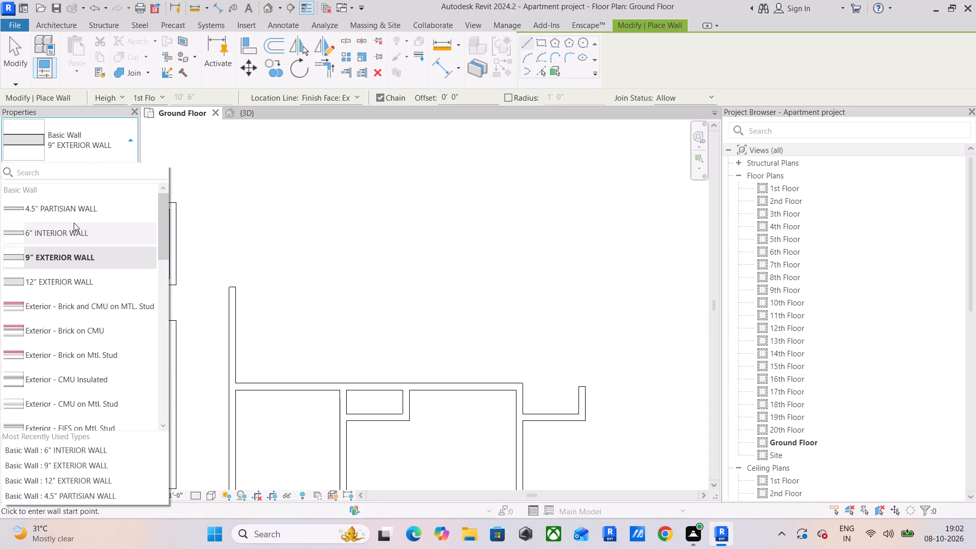
pyautogui.click(74, 223)
pyautogui.click(238, 286)
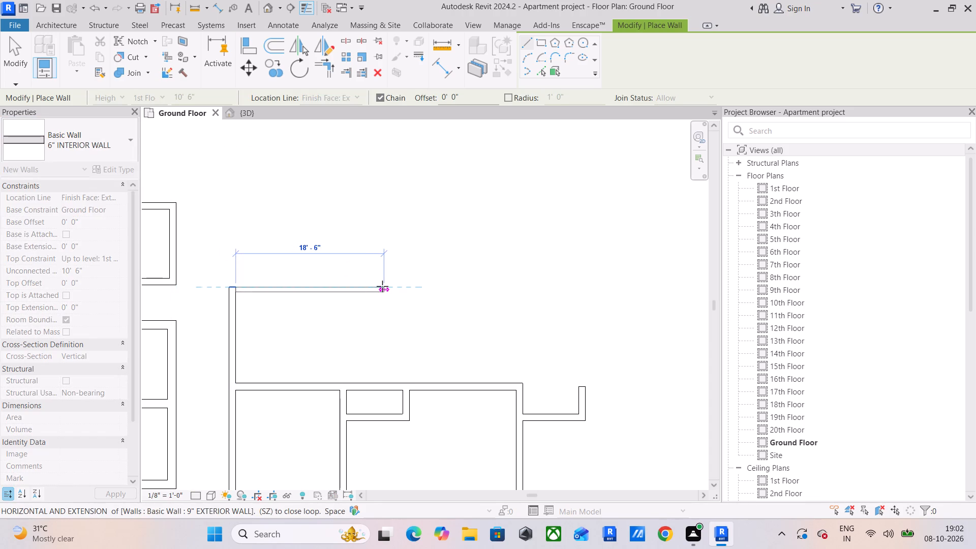
pyautogui.press('space')
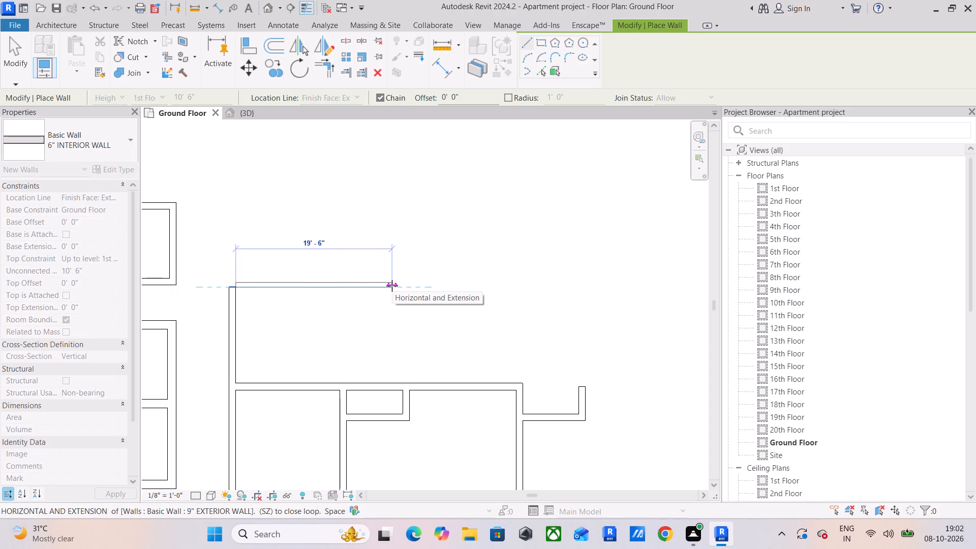
pyautogui.write("19'")
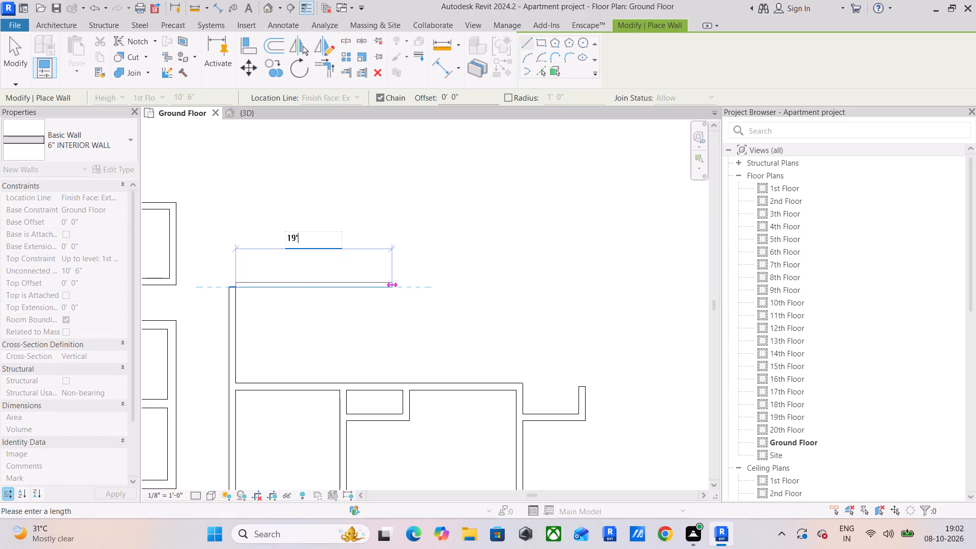
pyautogui.write('6"')
pyautogui.press('Return')
pyautogui.press('Escape')
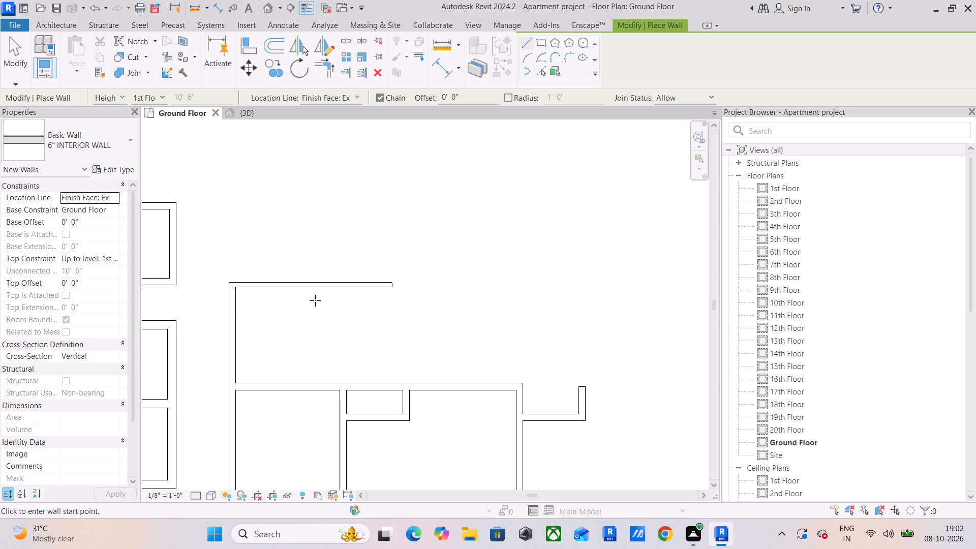
pyautogui.press('Escape')
# Extend the left vertical line 5' 6" upward with a 9" EXTERIOR WALL from its corner with the interior wall.
pyautogui.click(226, 316)
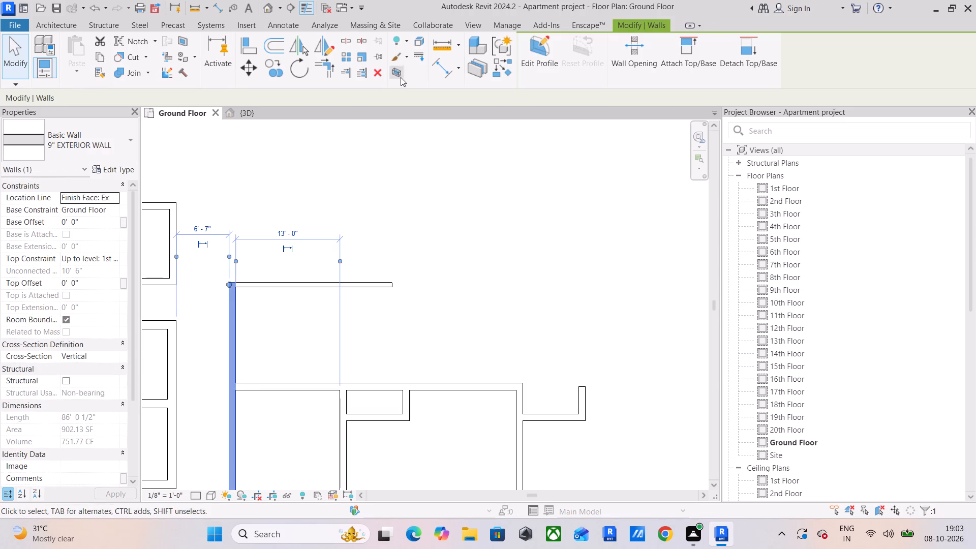
pyautogui.click(497, 67)
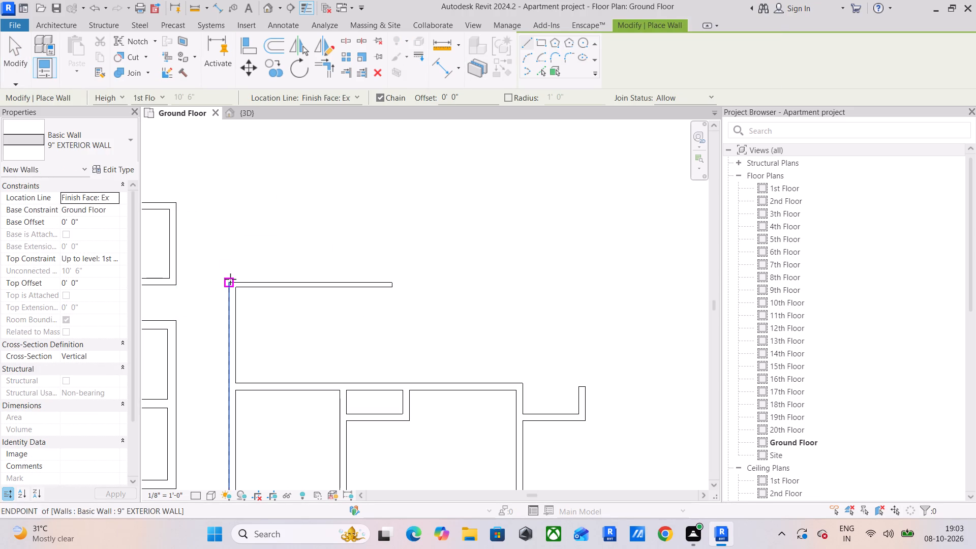
pyautogui.click(230, 279)
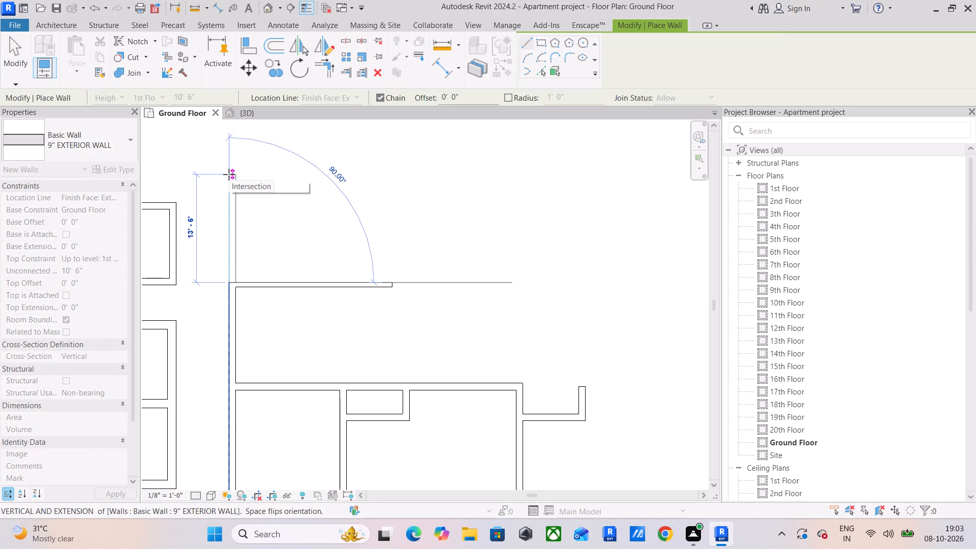
pyautogui.write('5\'6"')
pyautogui.press('Return')
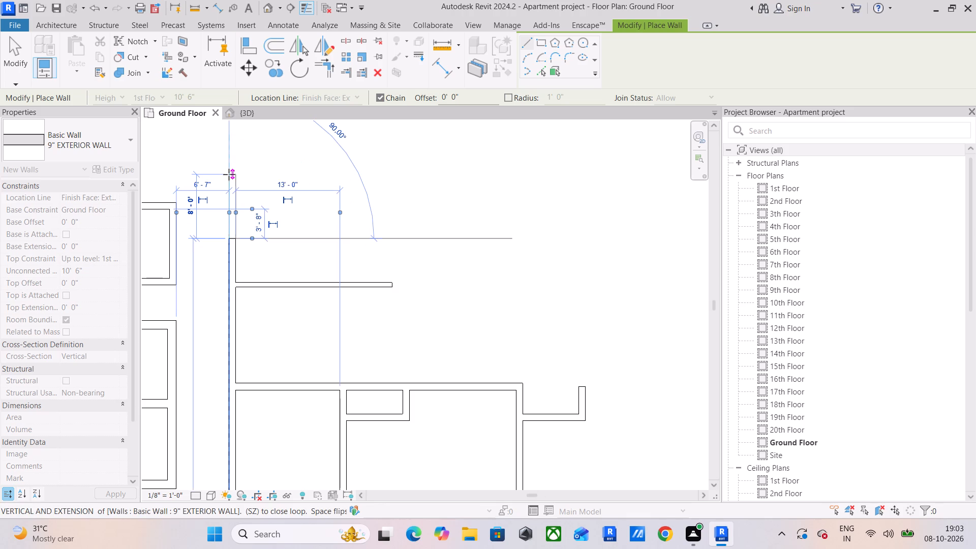
pyautogui.press('Escape')
pyautogui.press('Escape')
# Draw a 6' 6" horizontal 6" INTERIOR WALL rightward from the extended exterior wall's top inner corner, with its thickness flipped upward.
pyautogui.click(271, 280)
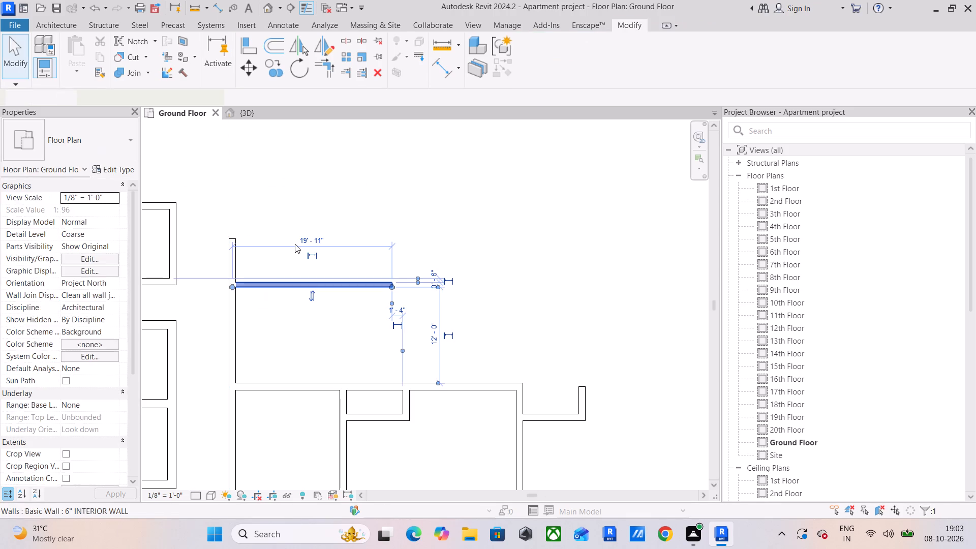
pyautogui.click(502, 72)
pyautogui.scroll(4, 245, 210)
pyautogui.click(227, 258)
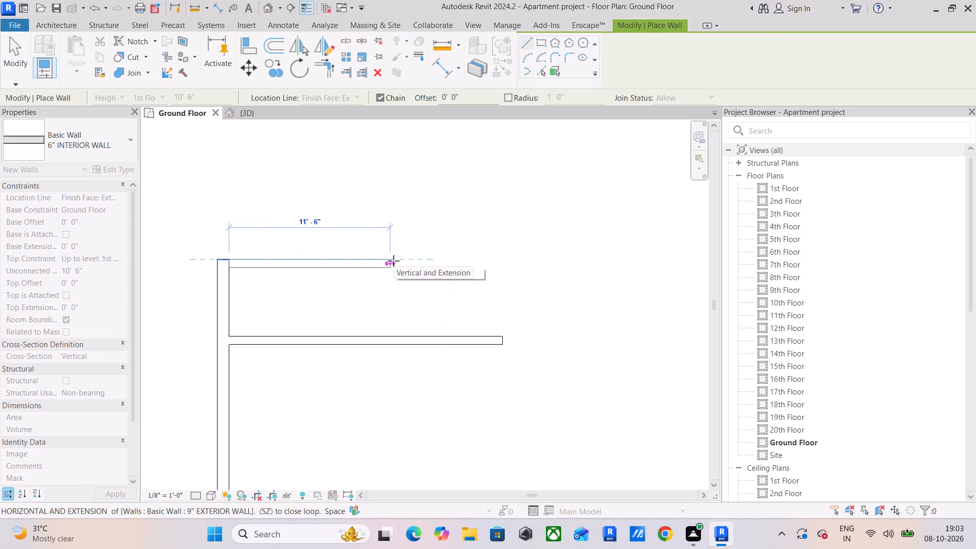
pyautogui.press('space')
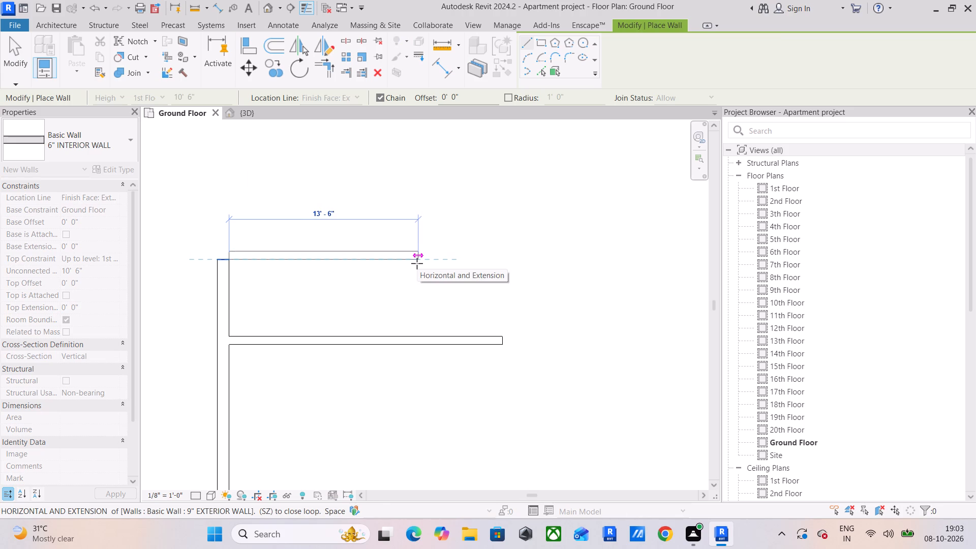
pyautogui.press('6')
pyautogui.write('\'6"')
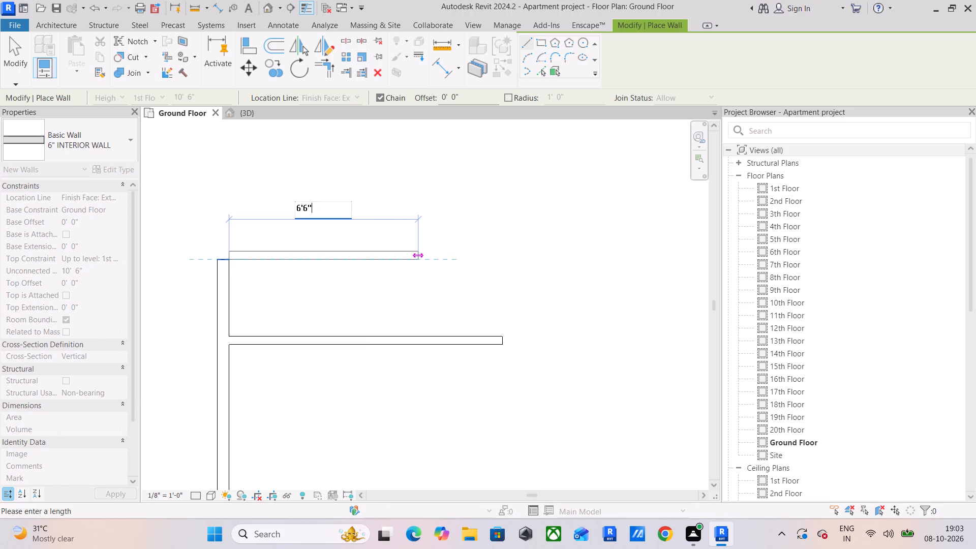
pyautogui.press('Return')
pyautogui.scroll(2, 417, 264)
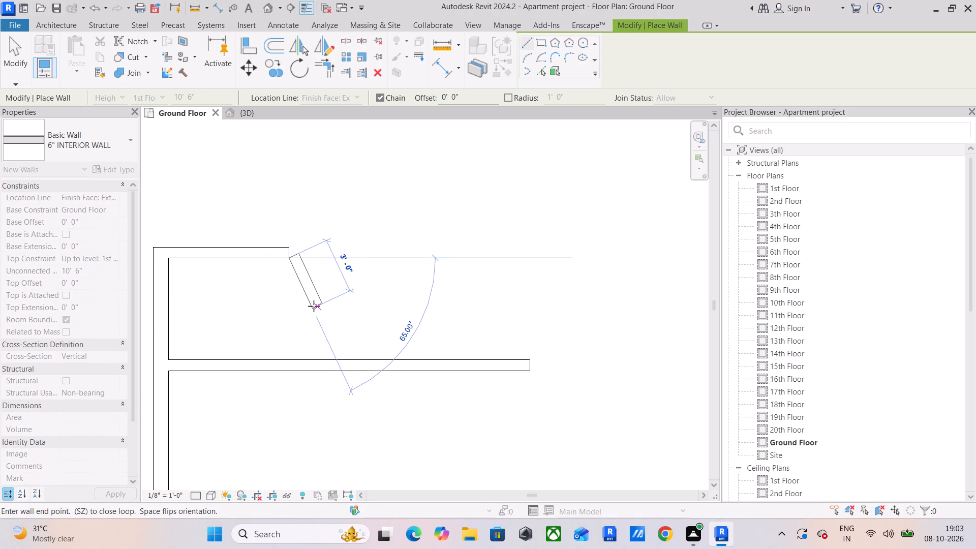
pyautogui.press('Escape')
pyautogui.moveTo(314, 295); pyautogui.dragTo(417, 314, button='middle')
pyautogui.press('Escape')
# Extend the left vertical line 8' upward with a 9" EXTERIOR WALL from its outer corner at the short interior wall.
pyautogui.click(272, 316)
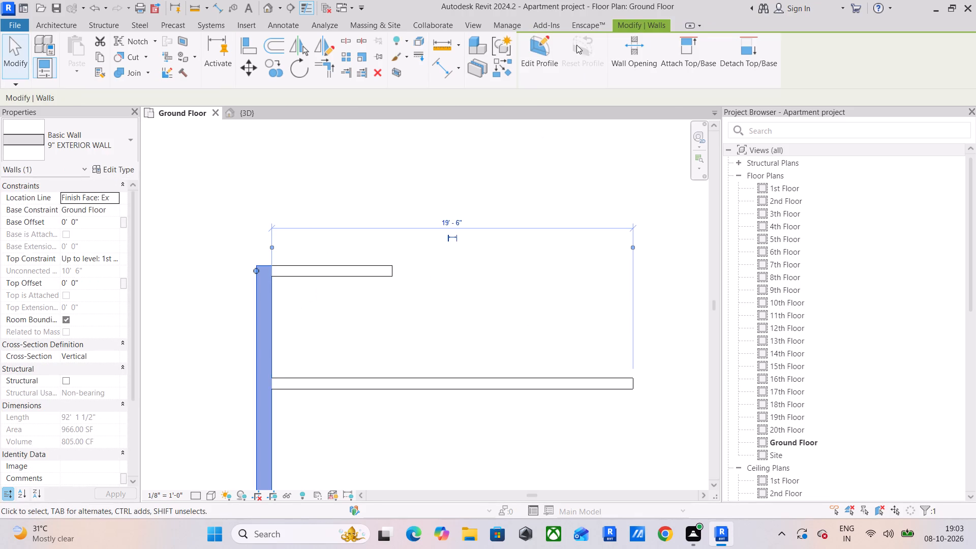
pyautogui.click(508, 73)
pyautogui.click(258, 262)
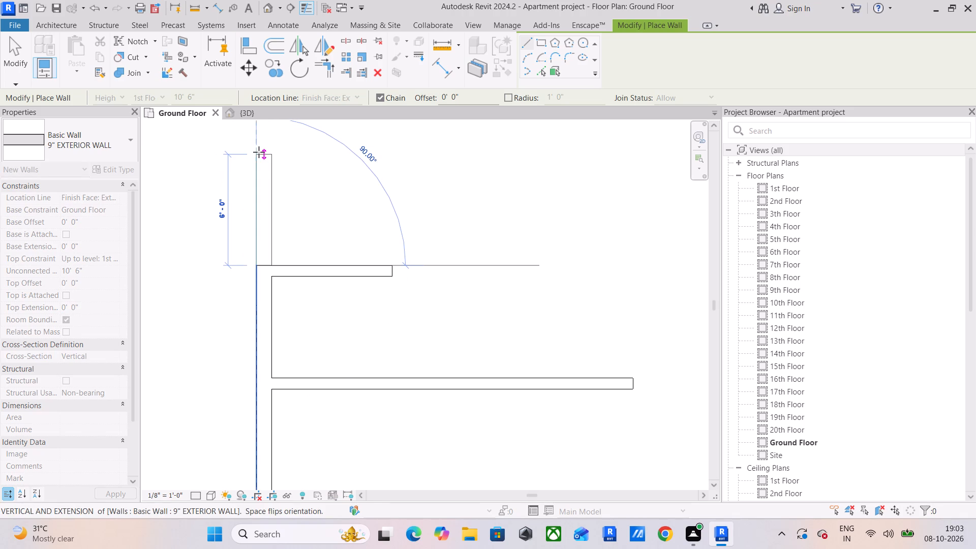
pyautogui.press('6')
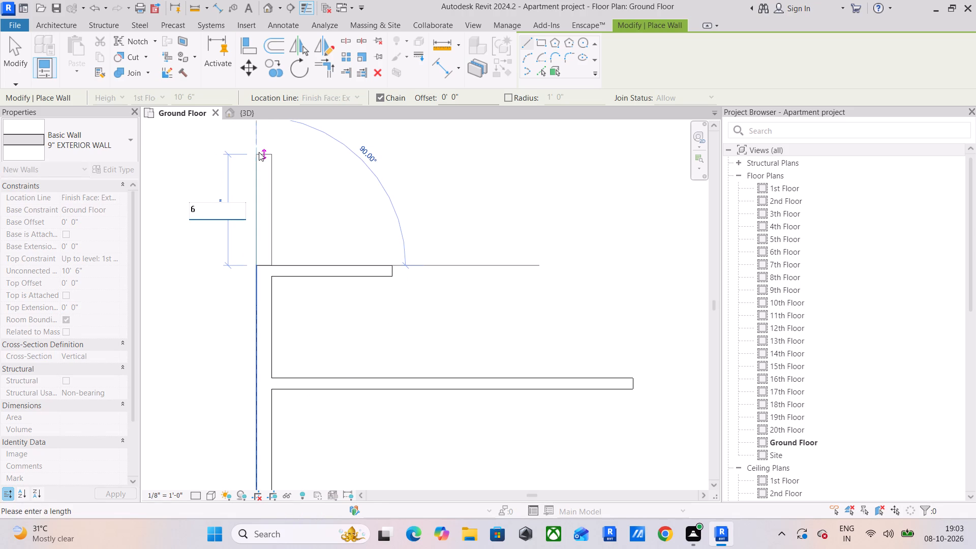
pyautogui.press('BackSpace')
pyautogui.write("8'")
pyautogui.press('Return')
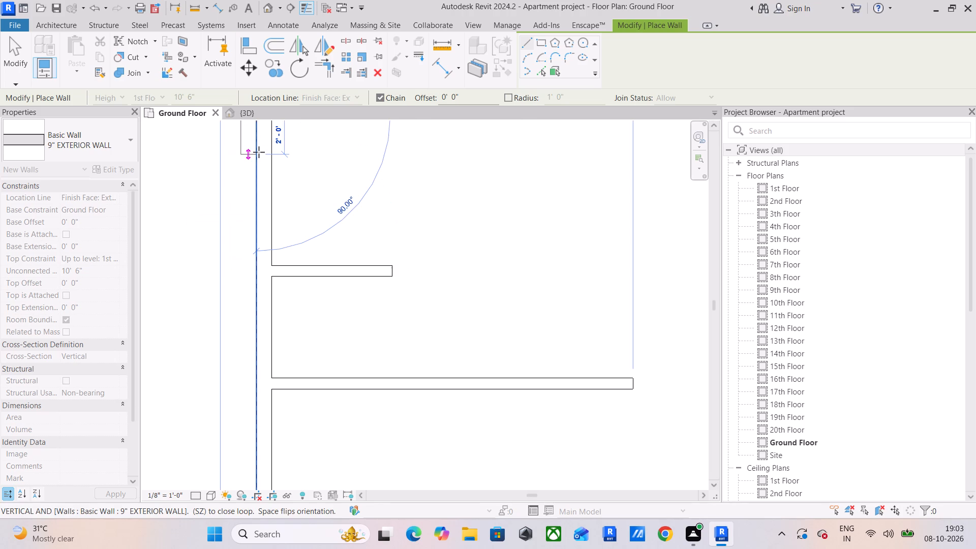
pyautogui.scroll(-3, 288, 164)
pyautogui.moveTo(301, 167); pyautogui.dragTo(292, 271, button='middle')
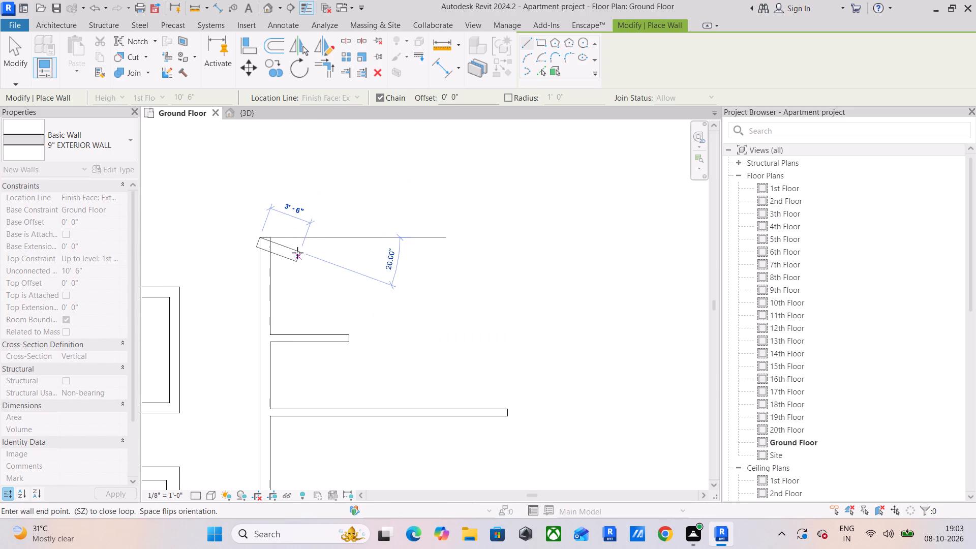
pyautogui.press('Escape')
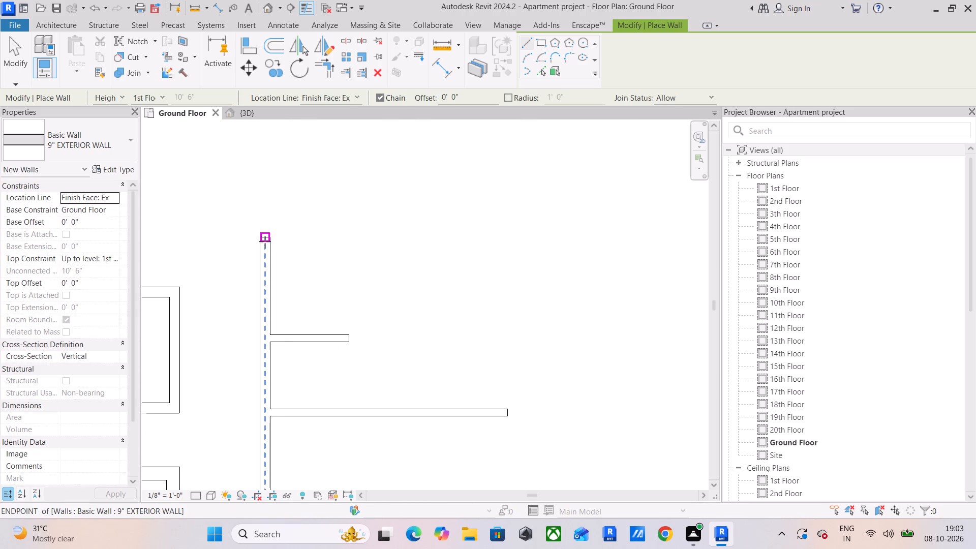
# Draw a 6' 6" horizontal 9" EXTERIOR WALL rightward from the extension's top inner corner, with its thickness flipped upward.
pyautogui.click(271, 236)
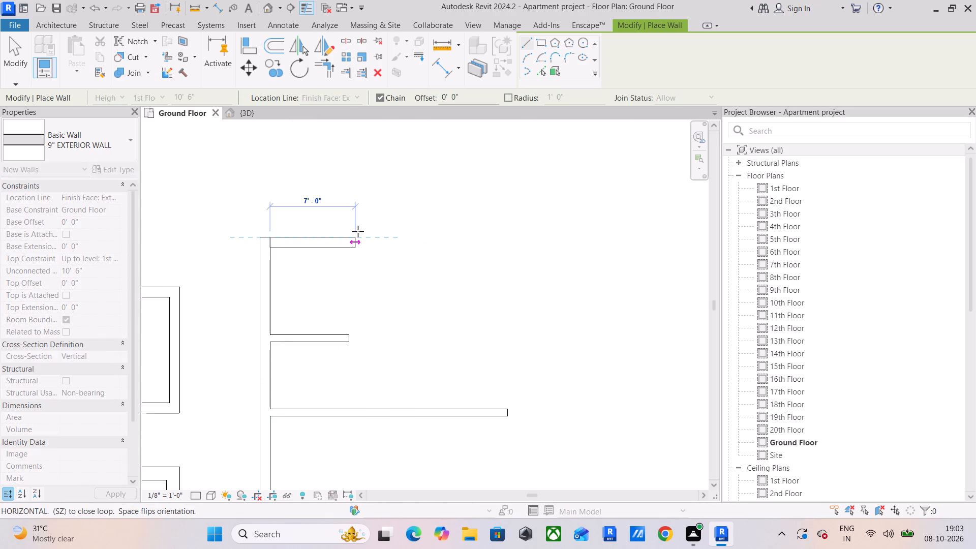
pyautogui.press('space')
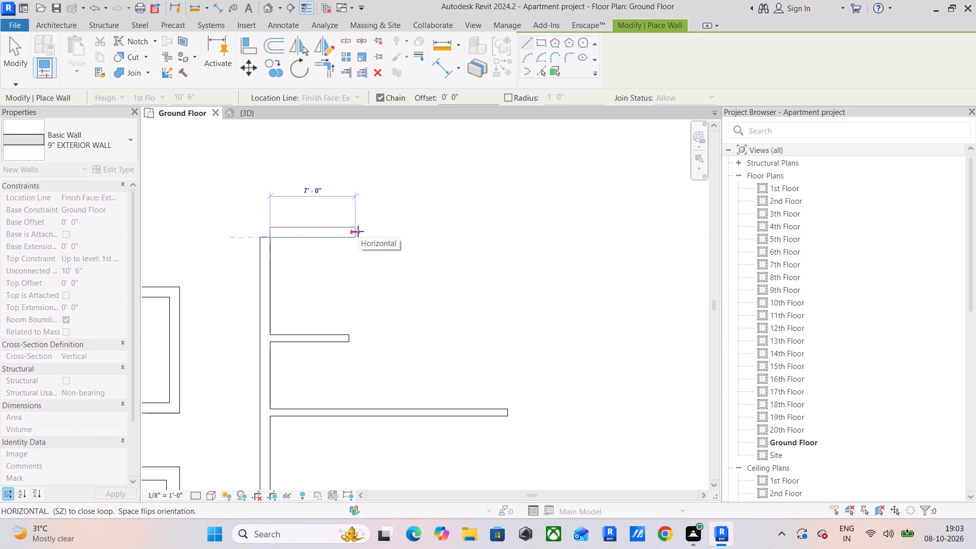
pyautogui.write("6'")
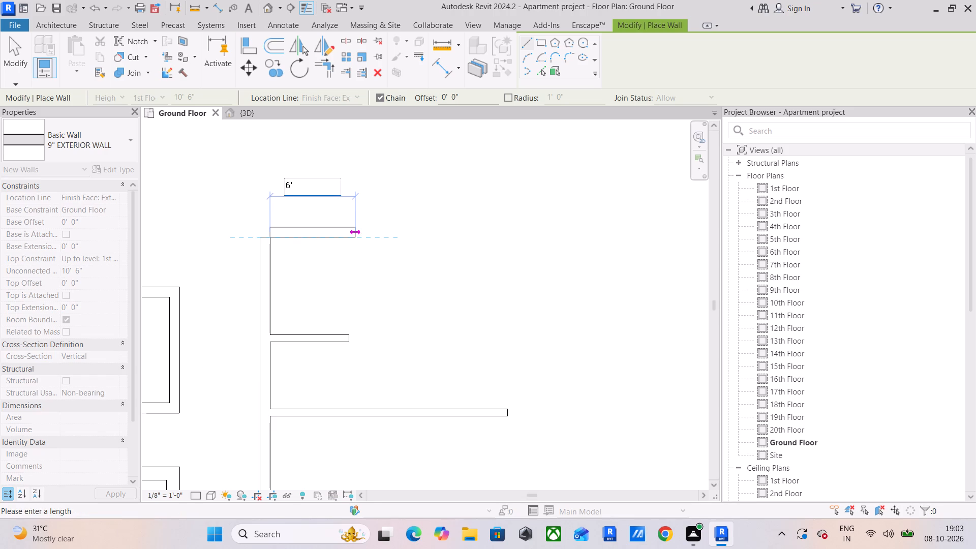
pyautogui.write('6"')
pyautogui.press('Return')
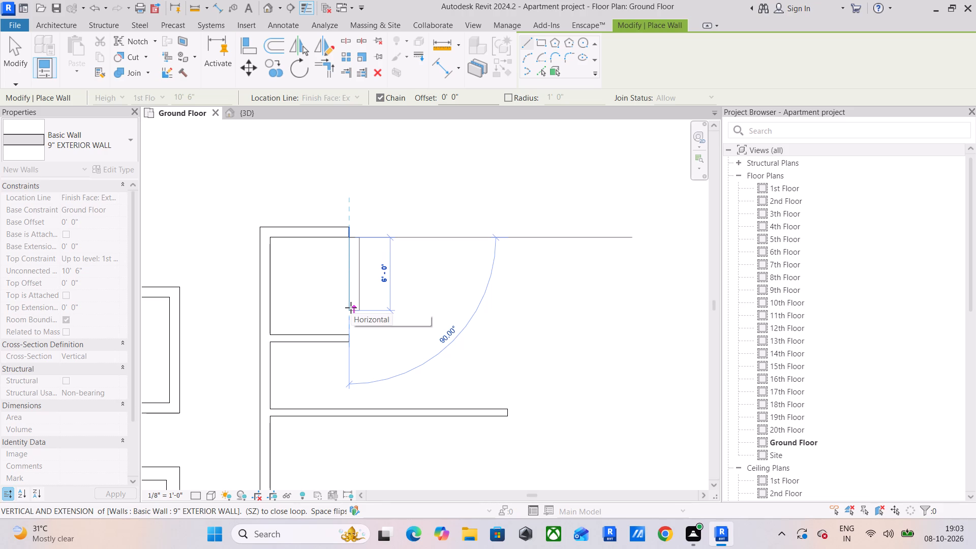
pyautogui.press('Escape')
pyautogui.press('Escape')
# Close the small room's right side with an 8' vertical 6" INTERIOR WALL down to the short interior wall's end, its thickness flipped outward.
pyautogui.click(344, 342)
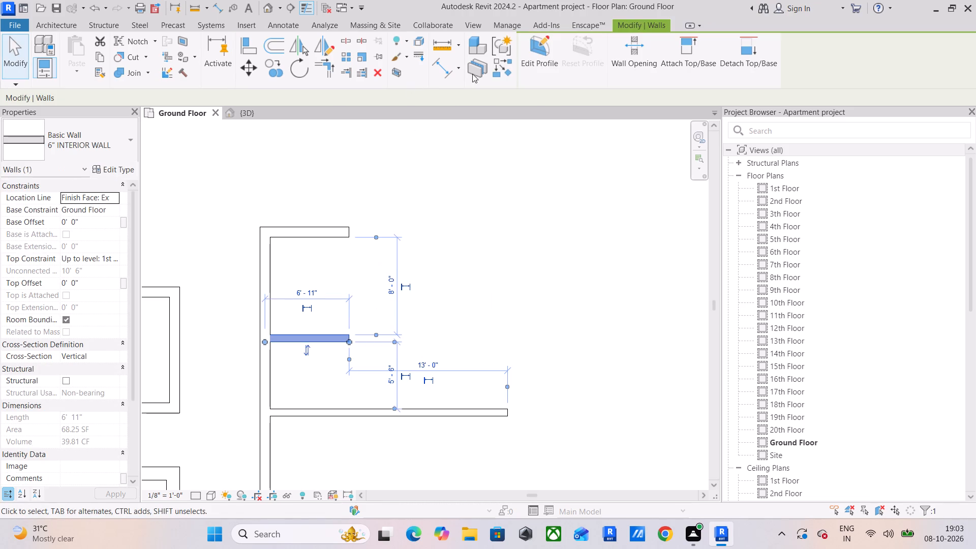
pyautogui.click(496, 74)
pyautogui.click(351, 240)
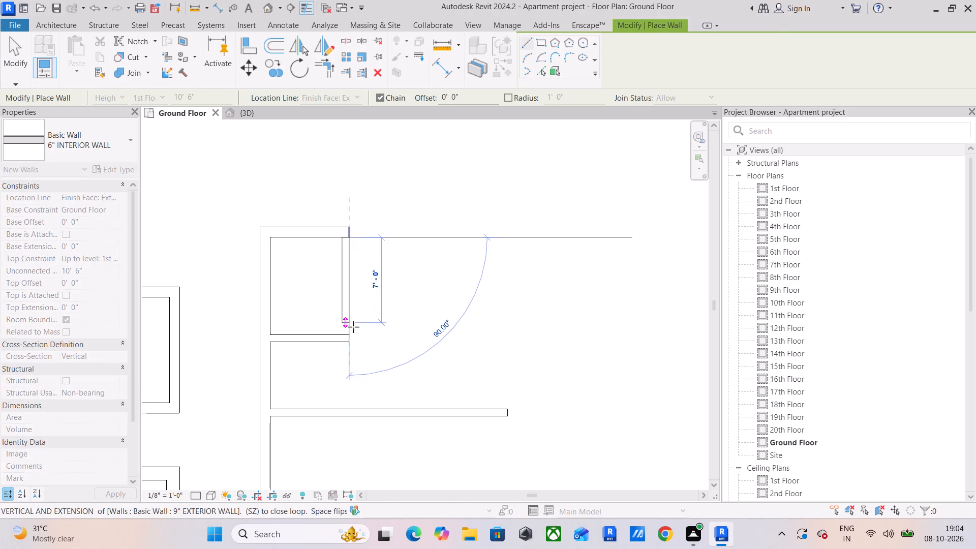
pyautogui.press('space')
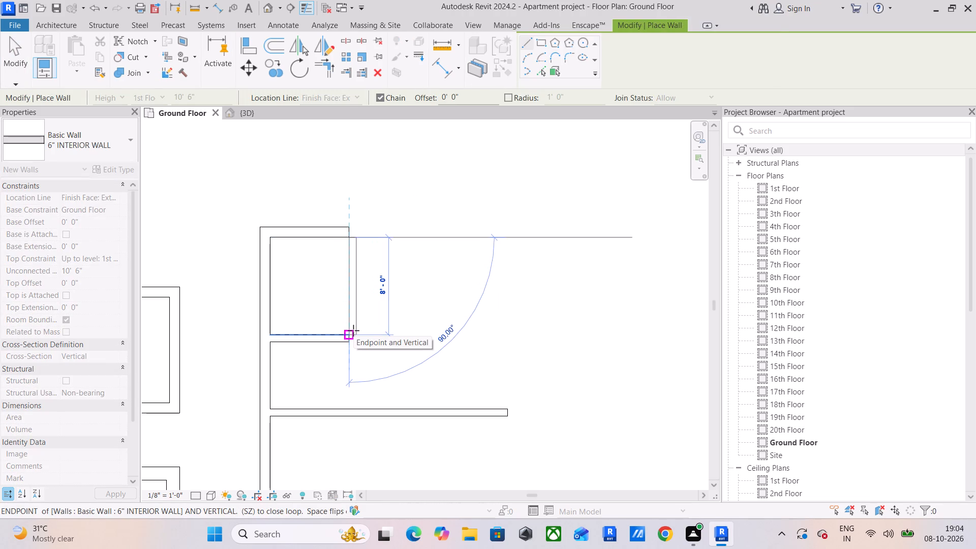
pyautogui.scroll(4, 353, 330)
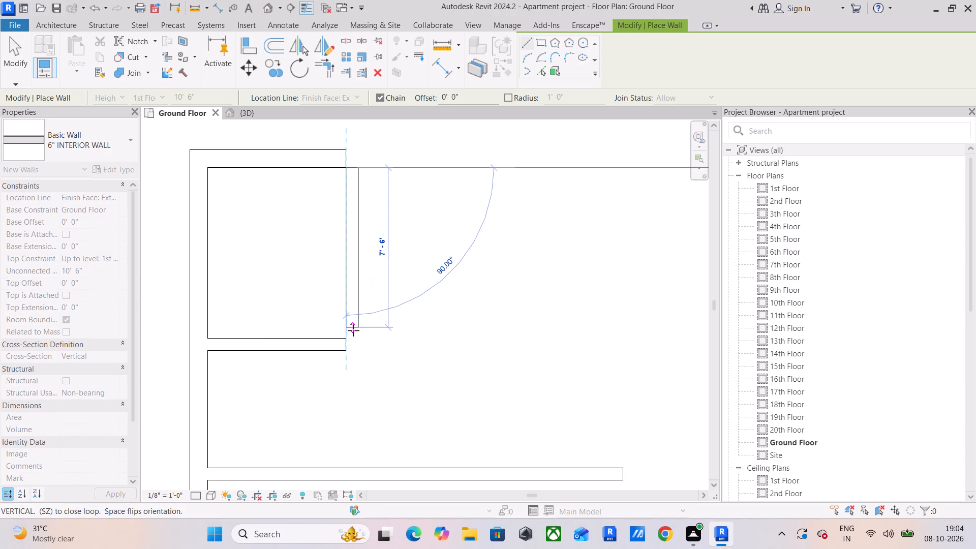
pyautogui.click(348, 341)
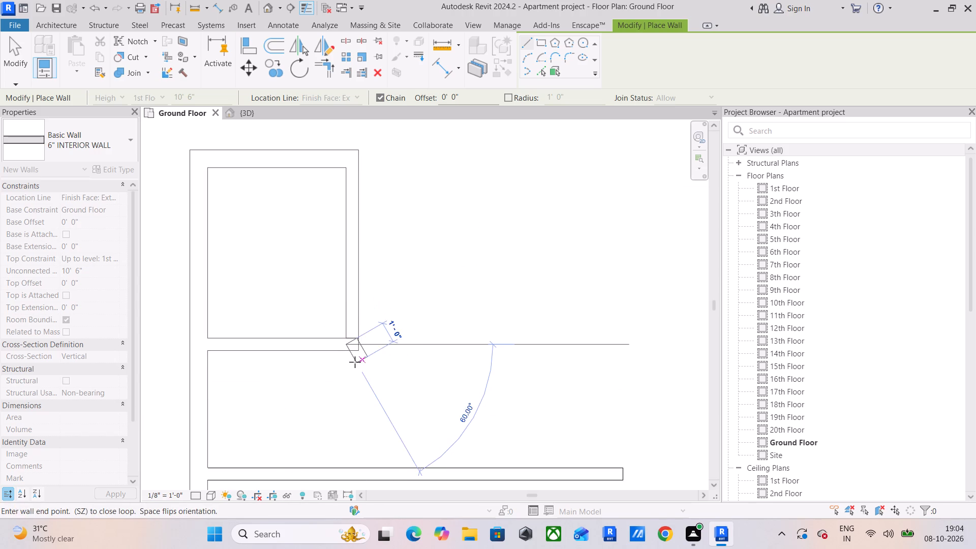
pyautogui.press('Escape')
pyautogui.click(352, 352)
pyautogui.press('Escape')
pyautogui.click(356, 348)
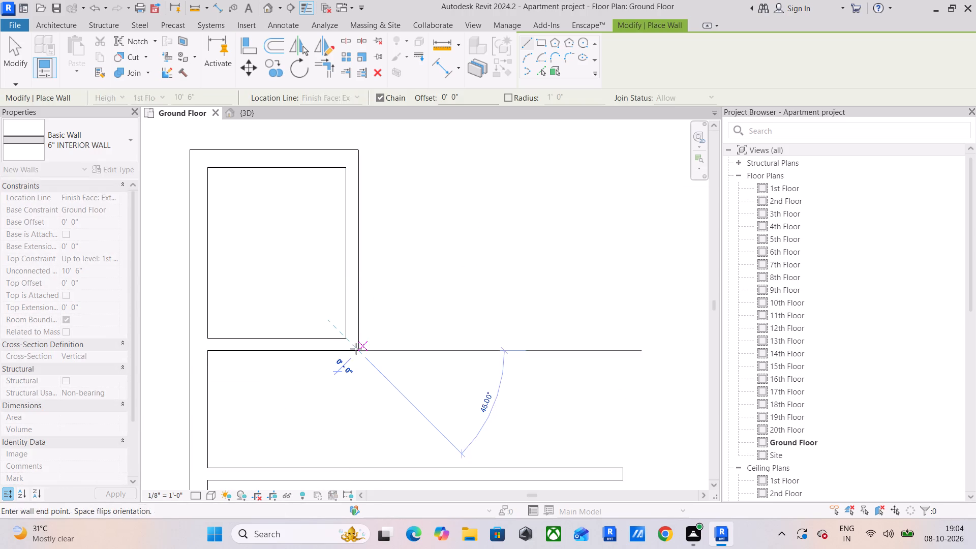
pyautogui.press('Escape')
pyautogui.press('Escape')
pyautogui.click(356, 349)
# Stretch the small room's right wall downward past the short interior wall, to a length of about 9' 6".
pyautogui.click(355, 312)
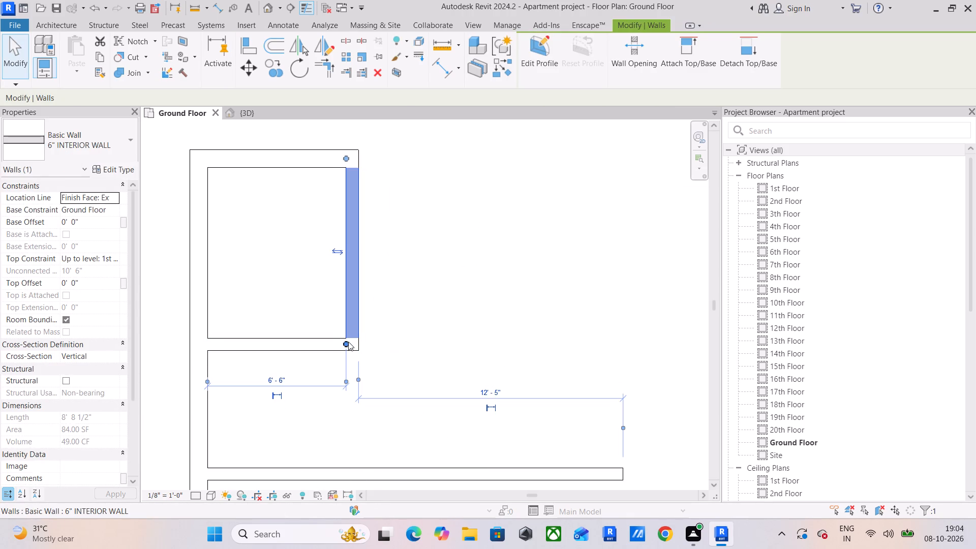
pyautogui.moveTo(348, 342); pyautogui.dragTo(345, 365)
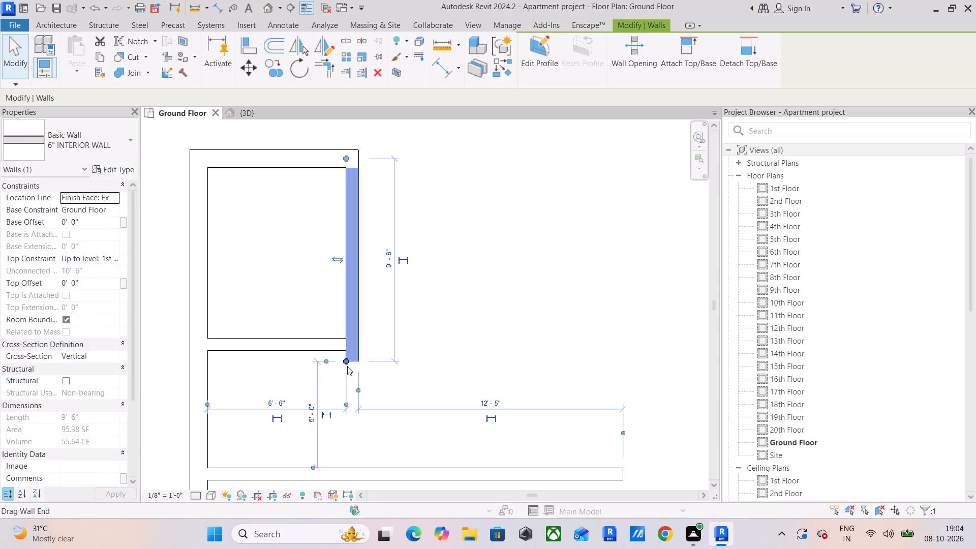
pyautogui.press('Escape')
pyautogui.press('Escape')
# Draw a 12' 9" EXTERIOR WALL rightward from the small room's upper-right outer corner, continuing its top wall.
pyautogui.scroll(-2, 431, 335)
pyautogui.moveTo(431, 335); pyautogui.dragTo(395, 362, button='middle')
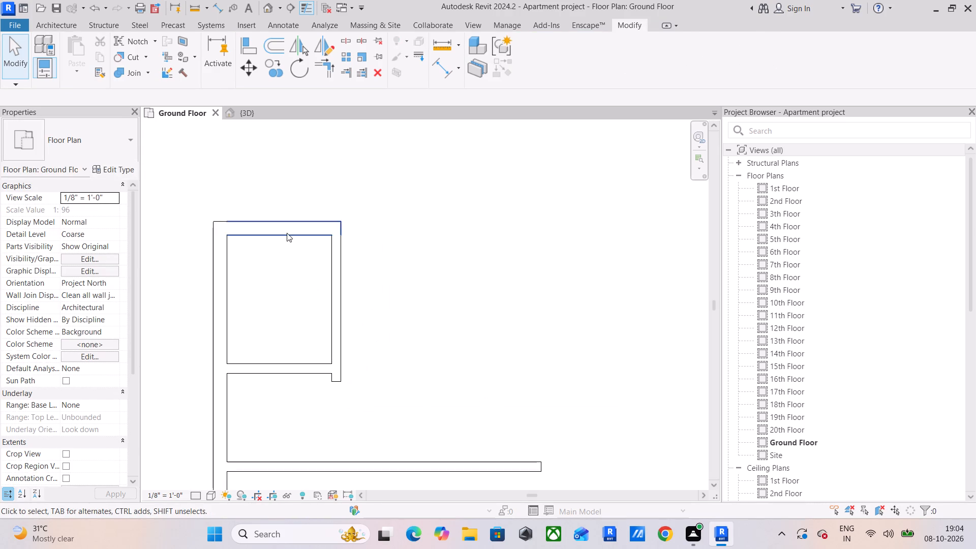
pyautogui.click(287, 233)
pyautogui.click(496, 60)
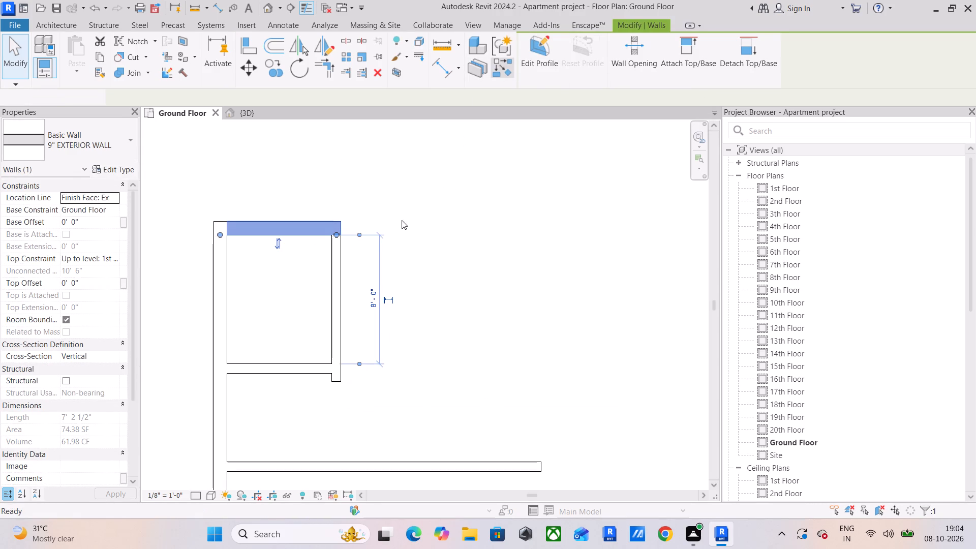
pyautogui.click(338, 220)
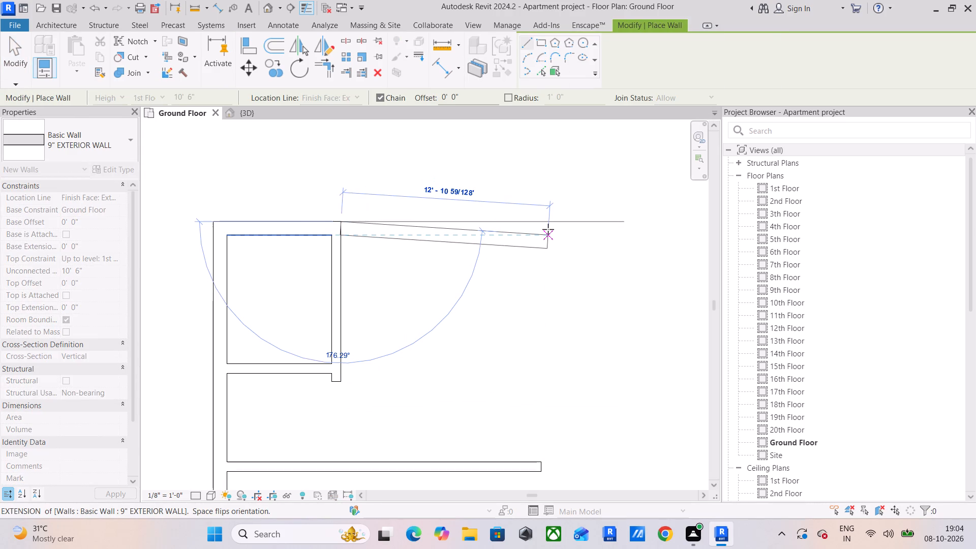
pyautogui.write("12'")
pyautogui.press('Return')
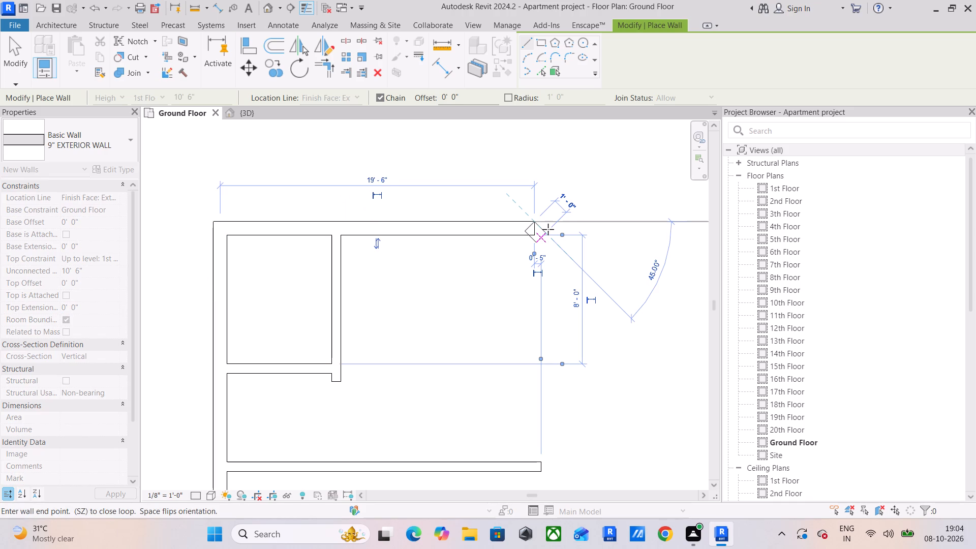
pyautogui.press('Escape')
pyautogui.press('Escape')
# Draw a 14' vertical 6" INTERIOR WALL downward from the top exterior wall's right end, with its thickness flipped outward.
pyautogui.click(338, 293)
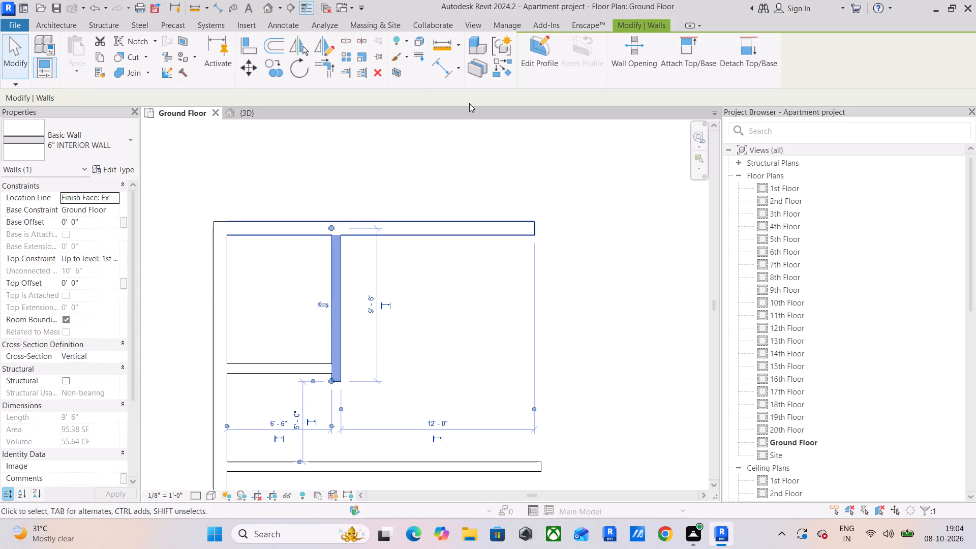
pyautogui.click(500, 68)
pyautogui.click(538, 237)
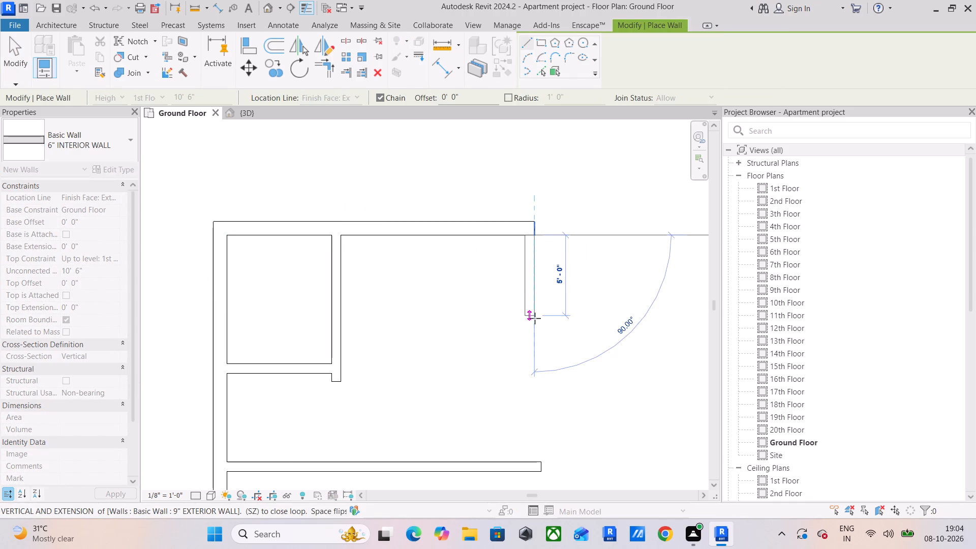
pyautogui.press('space')
pyautogui.write('14')
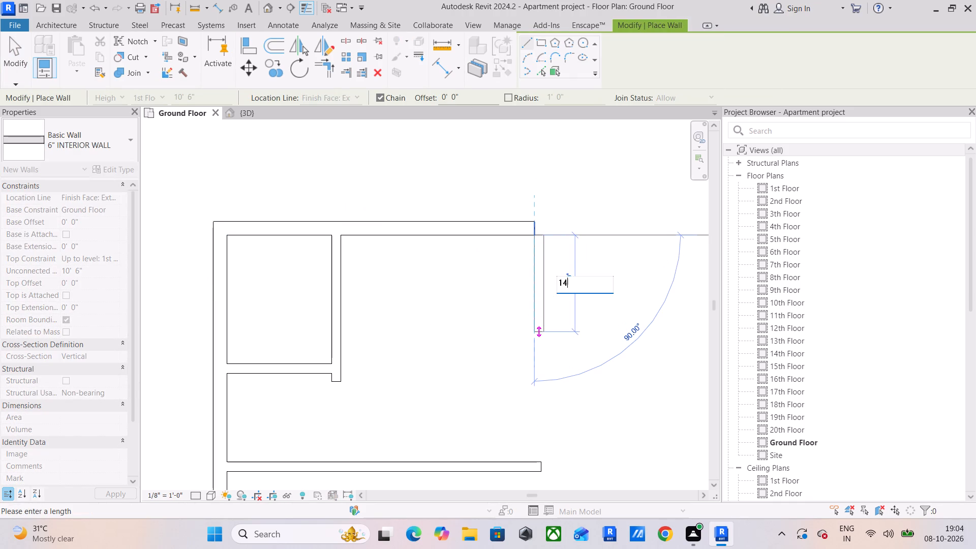
pyautogui.press("'")
pyautogui.press('Return')
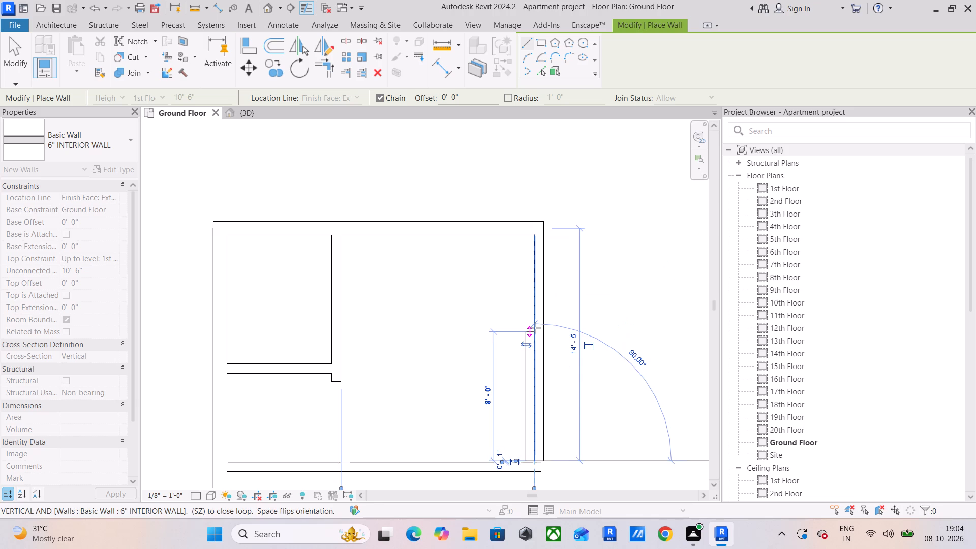
pyautogui.press('Escape')
# Stretch the new right wall's lower end down to join the long horizontal interior wall in a closed corner.
pyautogui.moveTo(591, 434); pyautogui.dragTo(591, 282, button='middle')
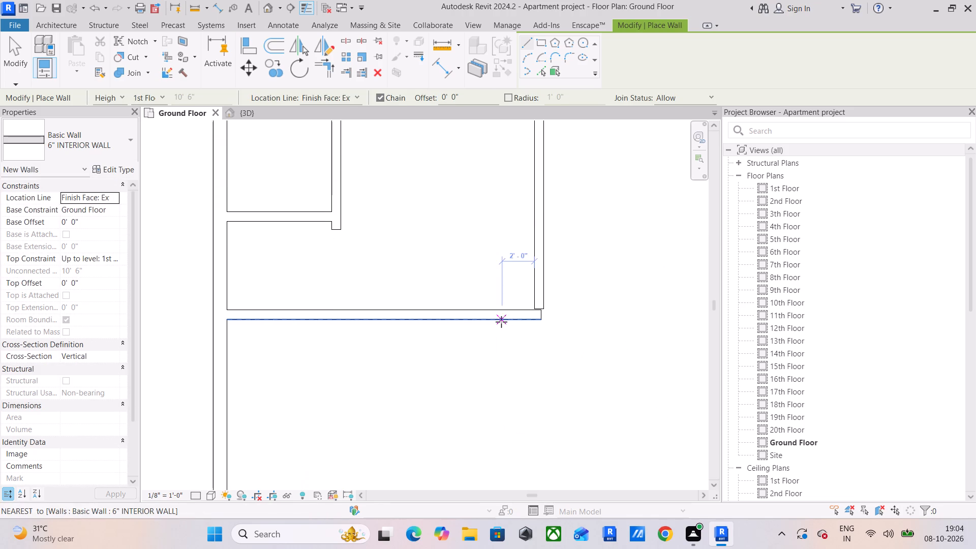
pyautogui.moveTo(512, 304); pyautogui.dragTo(457, 322, button='middle')
pyautogui.press('Escape')
pyautogui.press('Escape')
pyautogui.scroll(4, 496, 284)
pyautogui.click(486, 308)
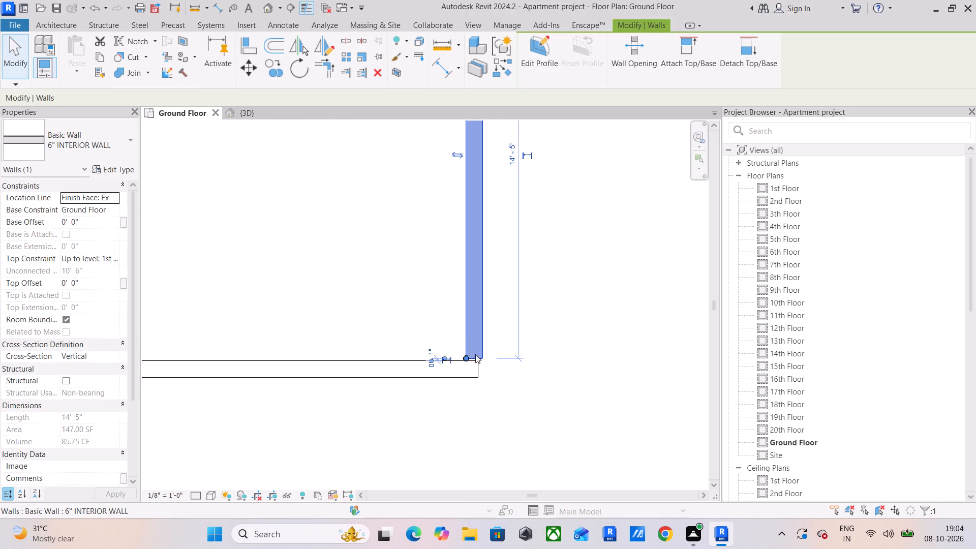
pyautogui.scroll(5, 469, 357)
pyautogui.moveTo(461, 360); pyautogui.dragTo(461, 368)
pyautogui.press('Escape')
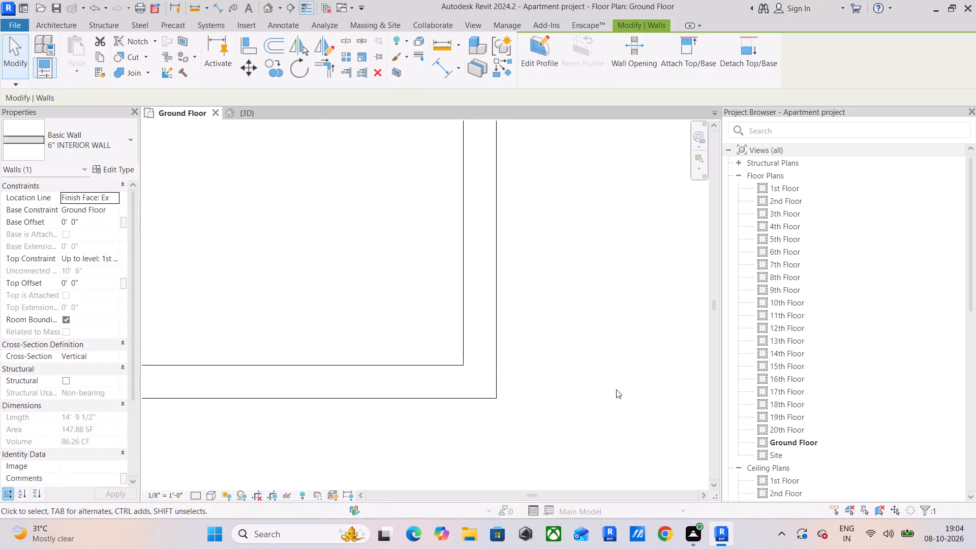
# Draw a 6' long 9" EXTERIOR WALL rightward from the enclosed room's upper-right outer corner, continuing its top wall.
pyautogui.scroll(-9, 616, 384)
pyautogui.moveTo(612, 377); pyautogui.dragTo(505, 393, button='middle')
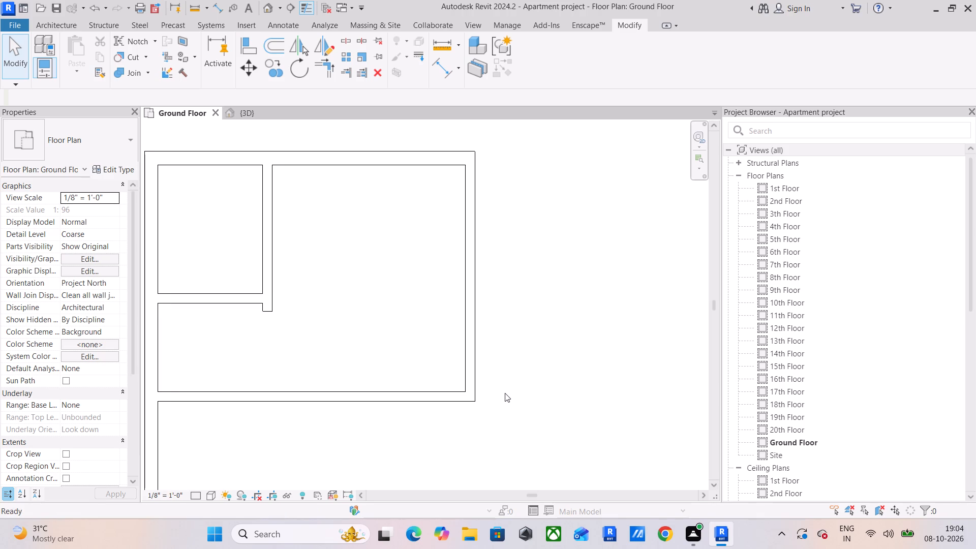
pyautogui.moveTo(496, 309); pyautogui.dragTo(470, 384, button='middle')
pyautogui.click(390, 244)
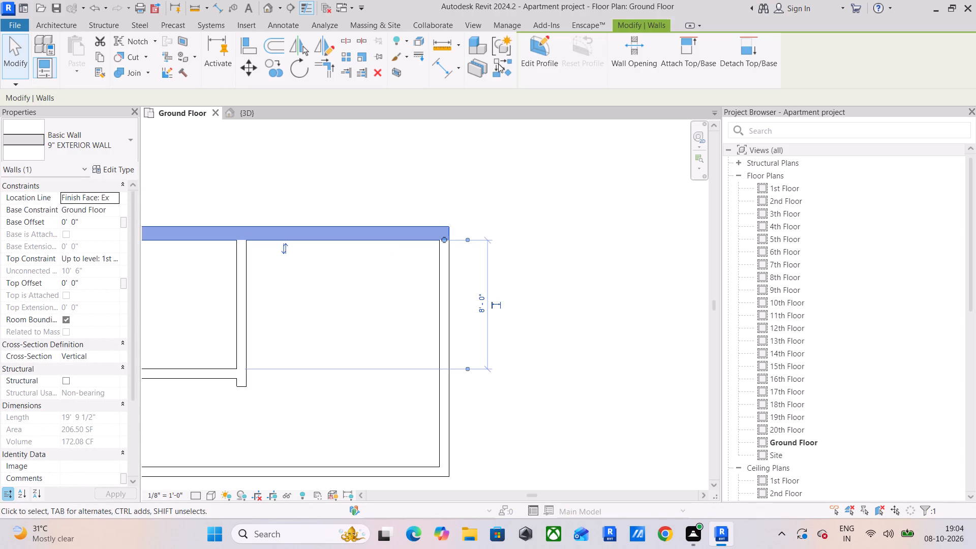
pyautogui.click(498, 64)
pyautogui.moveTo(447, 224); pyautogui.dragTo(452, 224)
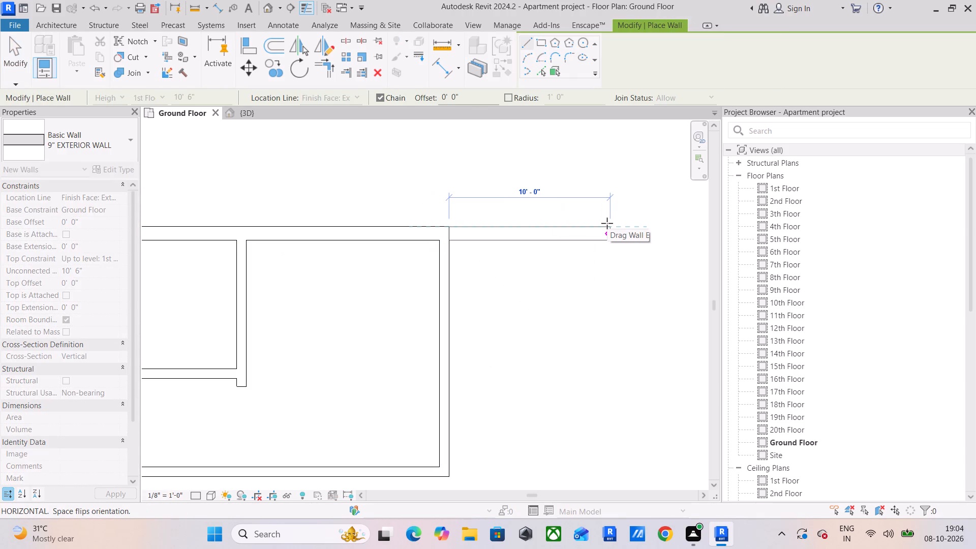
pyautogui.write("6'")
pyautogui.press('Return')
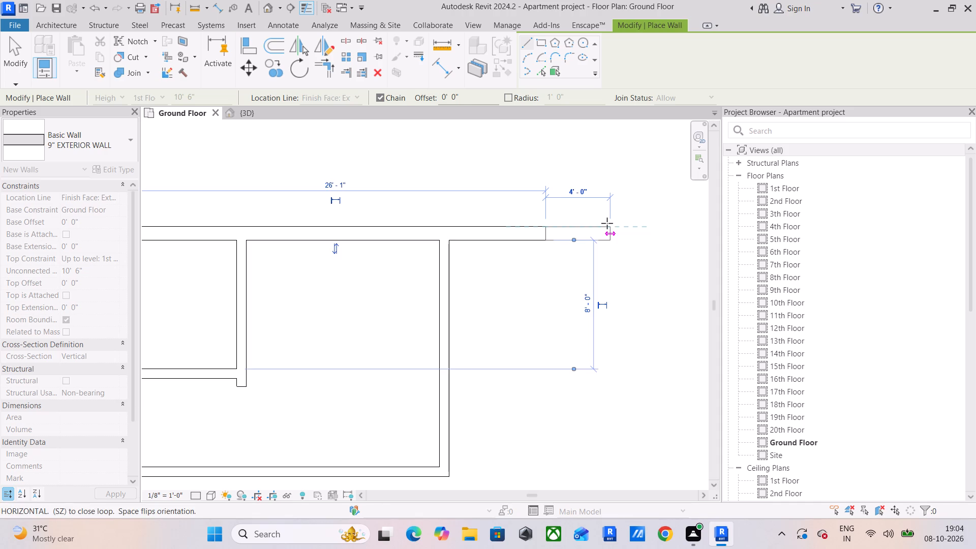
pyautogui.press('Escape')
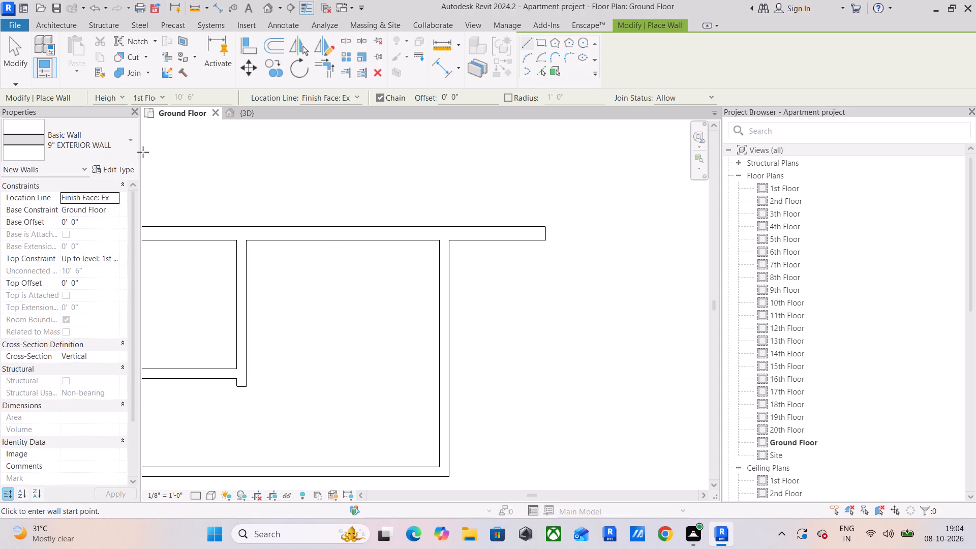
# Enclose a small room with 6" INTERIOR WALL: 8' down from the exterior wall's end, thickness outward, and 6' back to the neighbouring room's wall.
pyautogui.click(129, 151)
pyautogui.scroll(1, 70, 230)
pyautogui.click(70, 230)
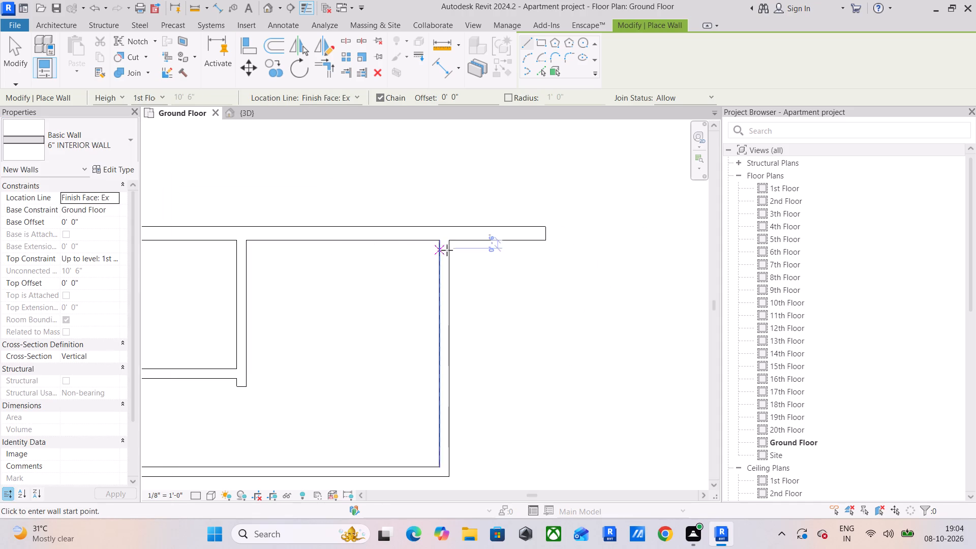
pyautogui.click(548, 242)
pyautogui.press('space')
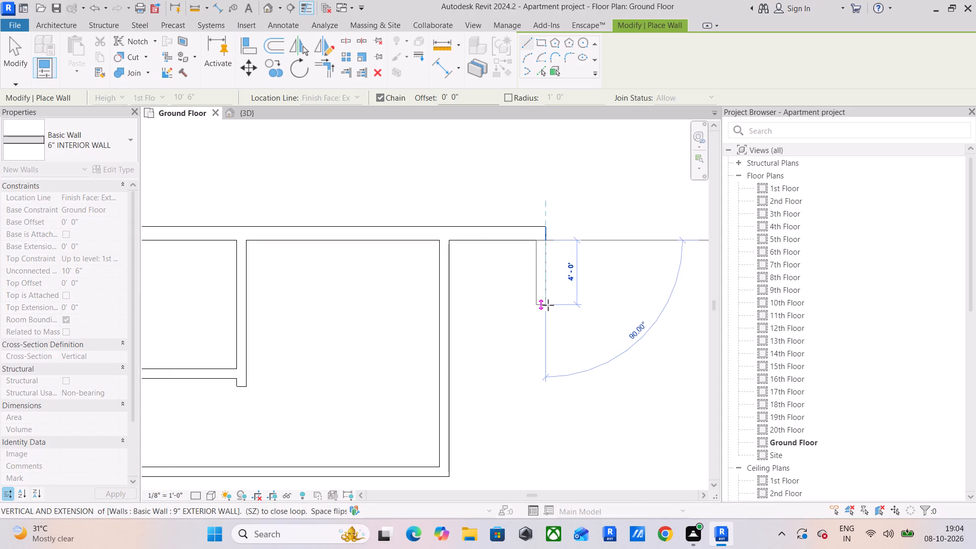
pyautogui.write("8'")
pyautogui.press('Return')
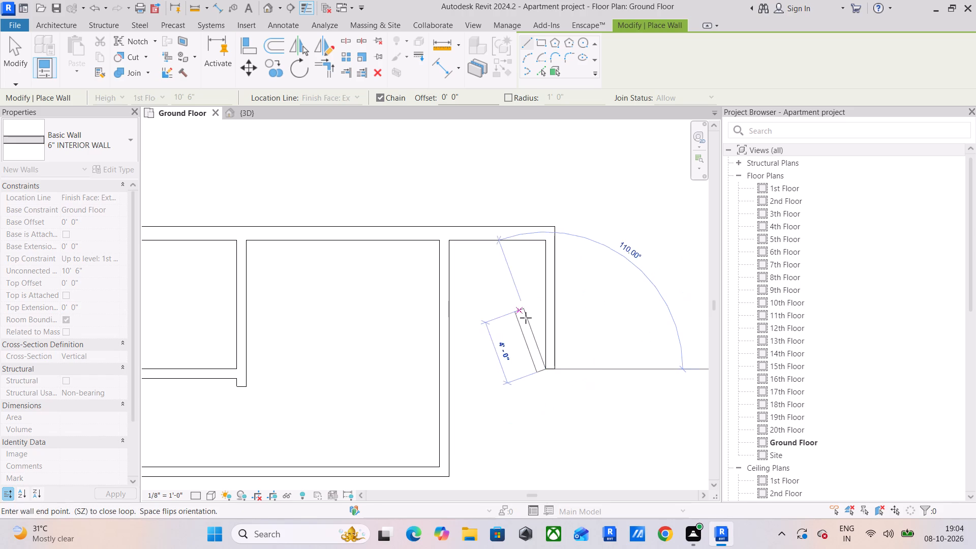
pyautogui.click(451, 373)
pyautogui.press('Escape')
# Draw a 14' long 6" INTERIOR WALL rightward from the small room's lower-right outer corner, flipped to line up with its bottom wall.
pyautogui.moveTo(622, 365); pyautogui.dragTo(470, 341, button='middle')
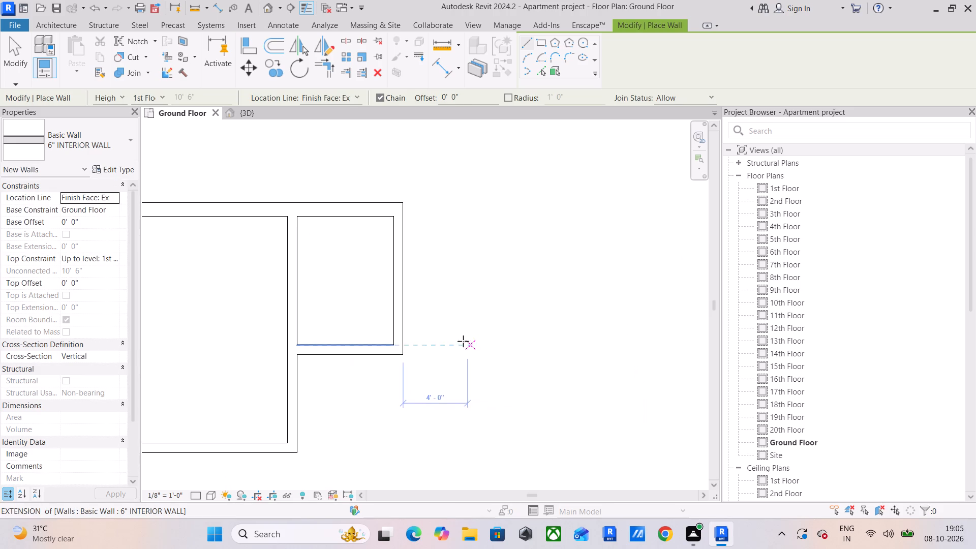
pyautogui.click(407, 354)
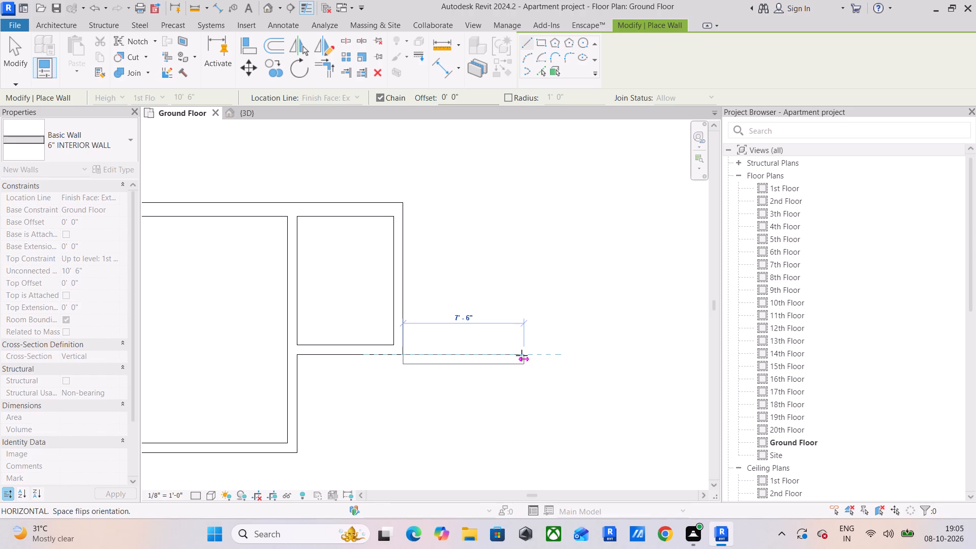
pyautogui.press('space')
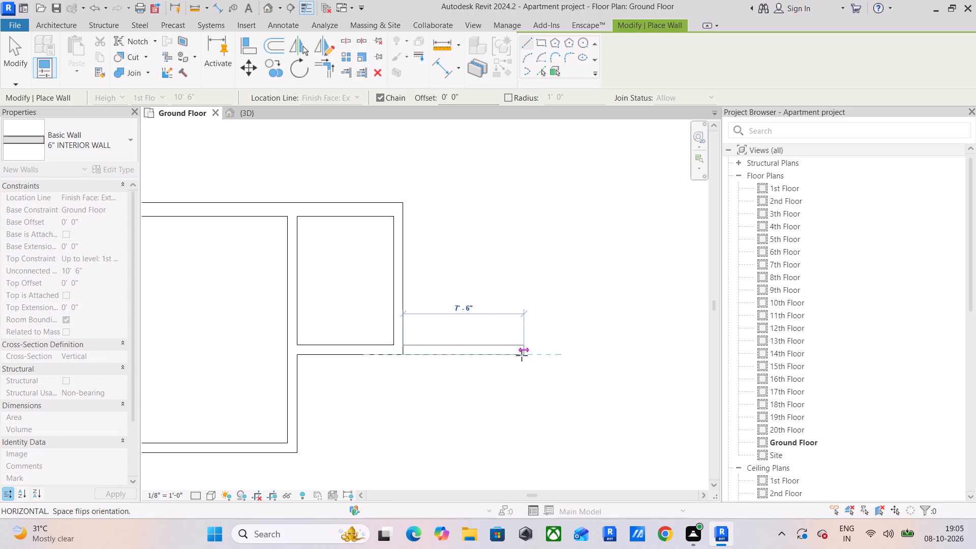
pyautogui.press('1')
pyautogui.write("4'")
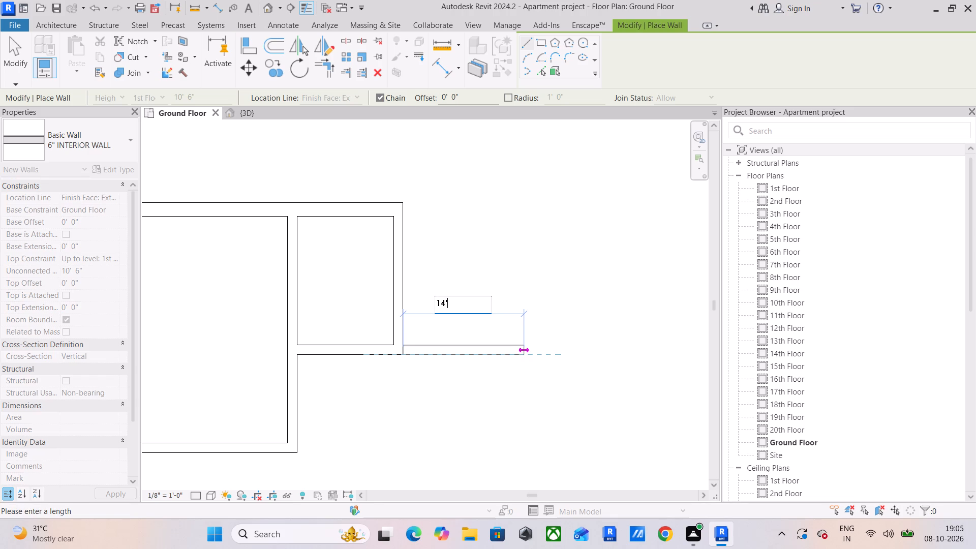
pyautogui.press('Return')
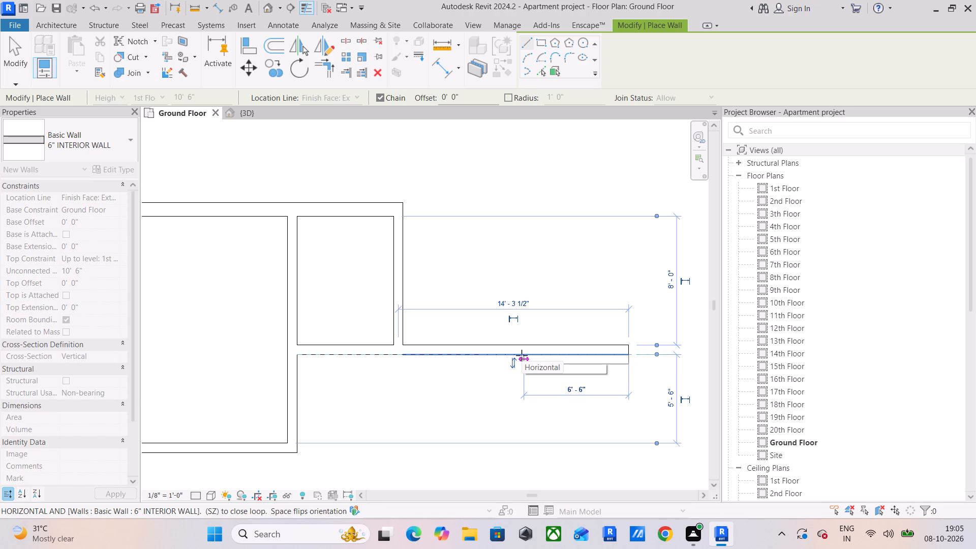
pyautogui.press('Escape')
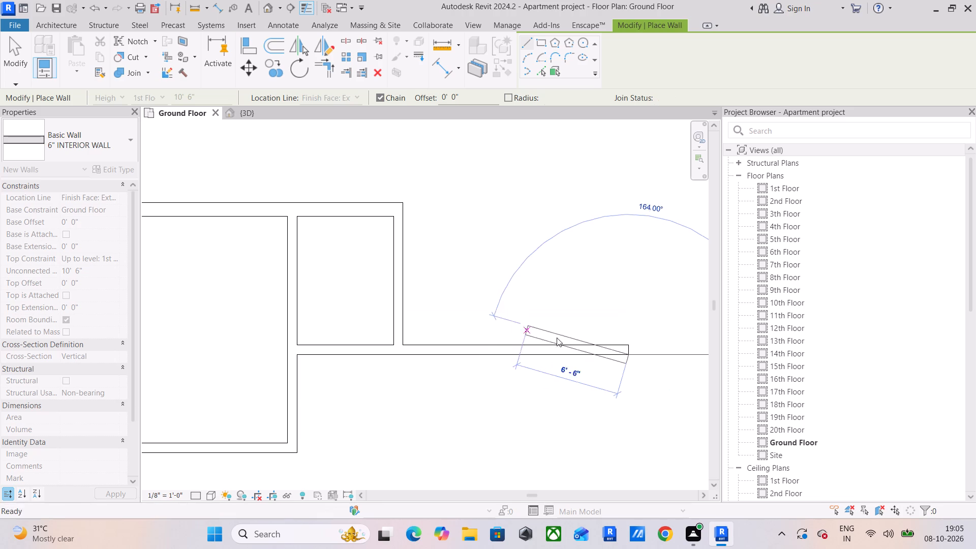
# Draw an 8' 7" long 6" INTERIOR WALL upward from the right end of the 14' wall, with its thickness outward.
pyautogui.click(629, 345)
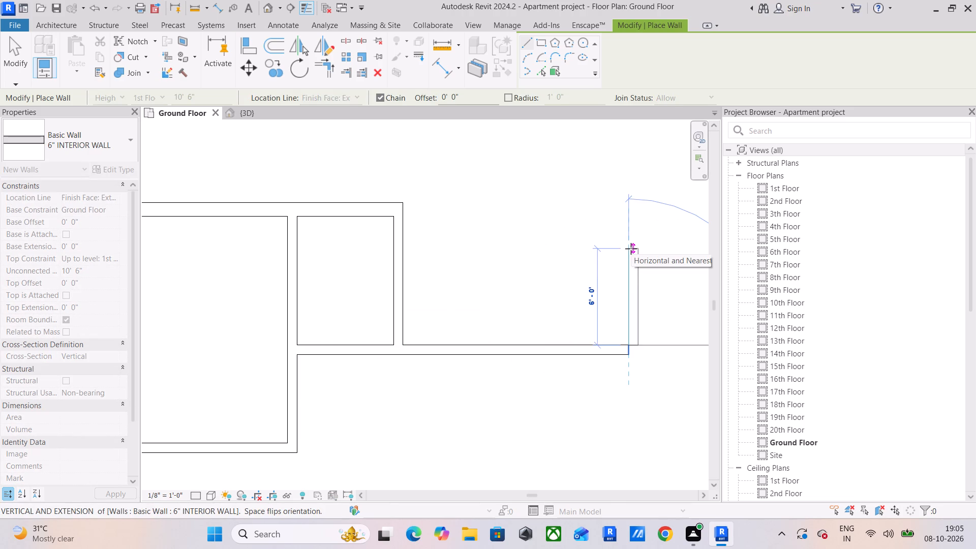
pyautogui.press('8')
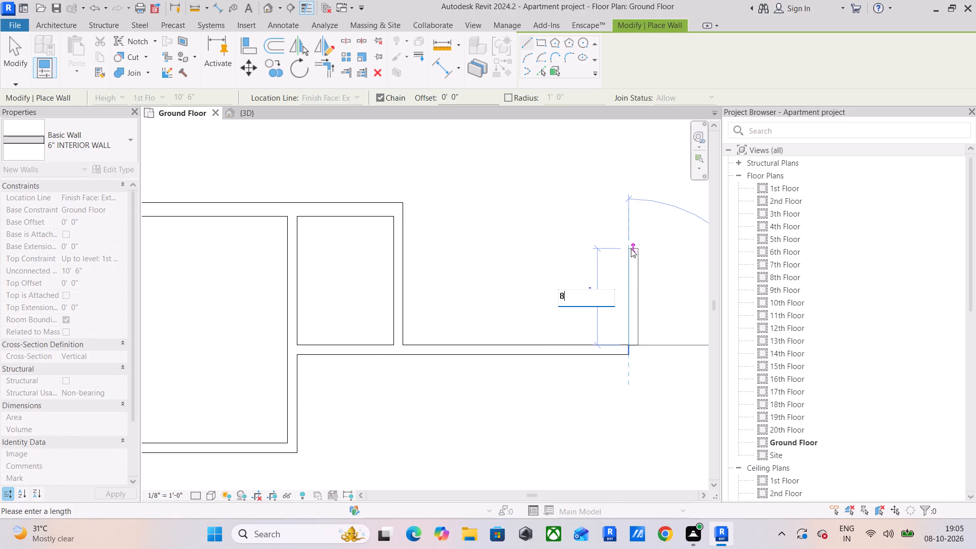
pyautogui.write('\'7"')
pyautogui.press('Return')
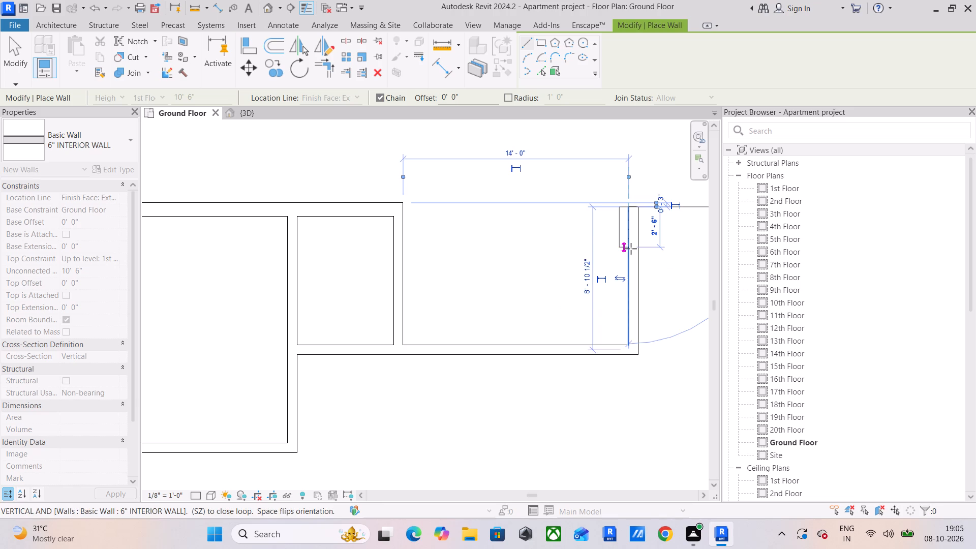
pyautogui.press('Escape')
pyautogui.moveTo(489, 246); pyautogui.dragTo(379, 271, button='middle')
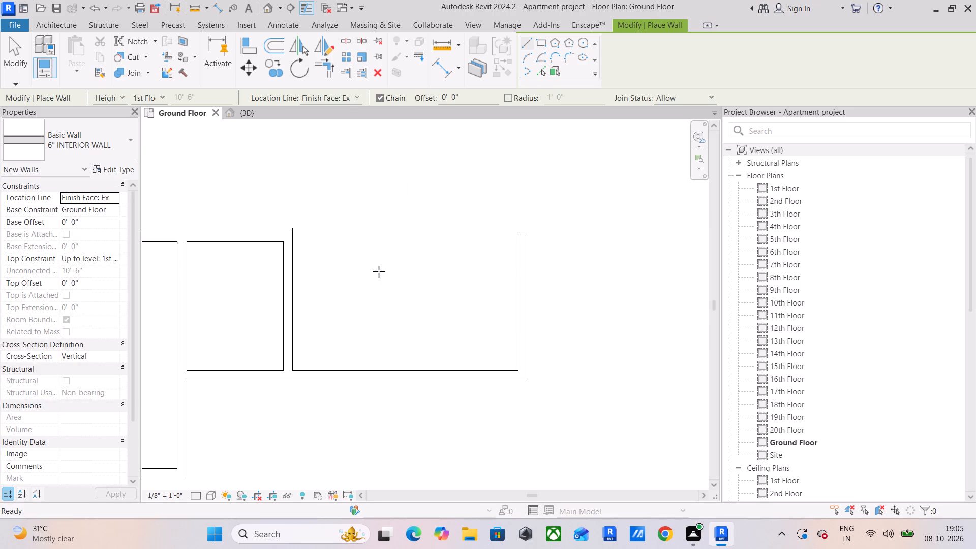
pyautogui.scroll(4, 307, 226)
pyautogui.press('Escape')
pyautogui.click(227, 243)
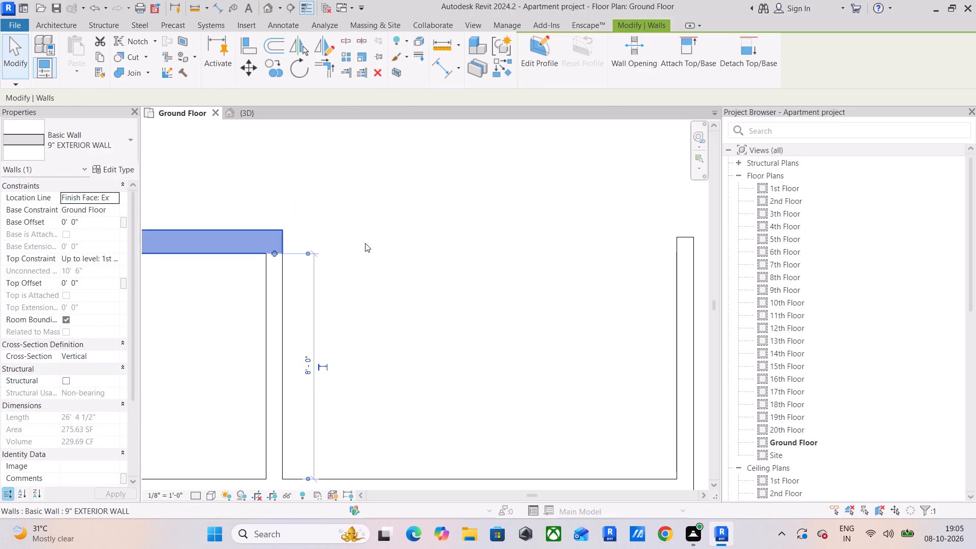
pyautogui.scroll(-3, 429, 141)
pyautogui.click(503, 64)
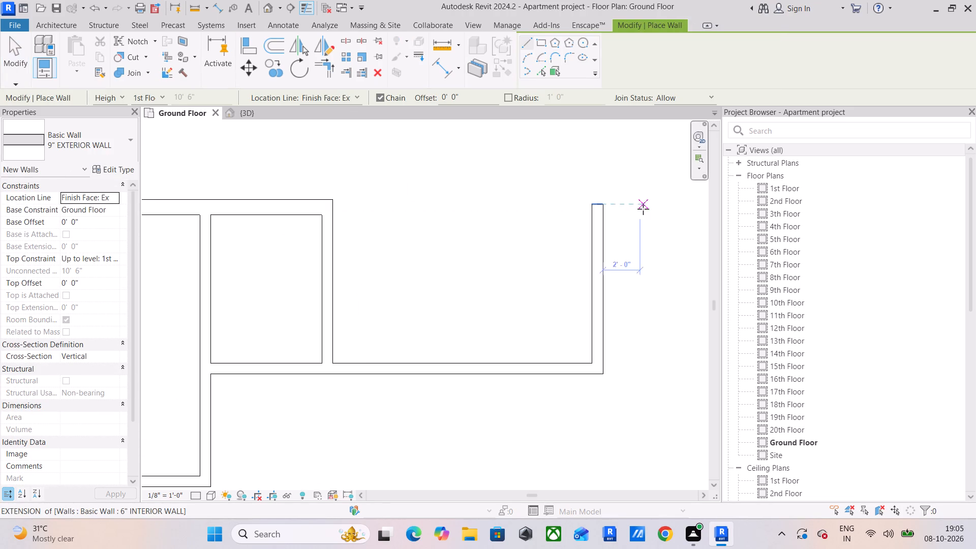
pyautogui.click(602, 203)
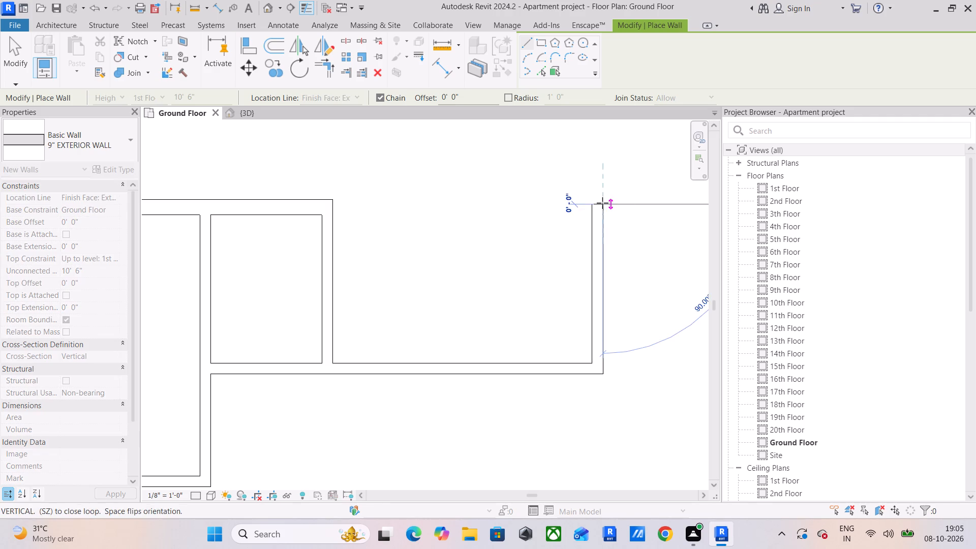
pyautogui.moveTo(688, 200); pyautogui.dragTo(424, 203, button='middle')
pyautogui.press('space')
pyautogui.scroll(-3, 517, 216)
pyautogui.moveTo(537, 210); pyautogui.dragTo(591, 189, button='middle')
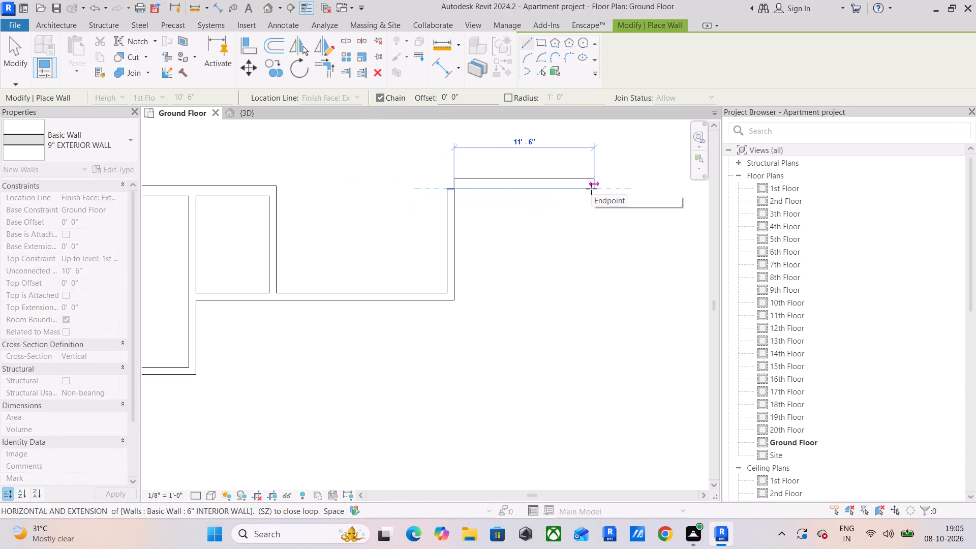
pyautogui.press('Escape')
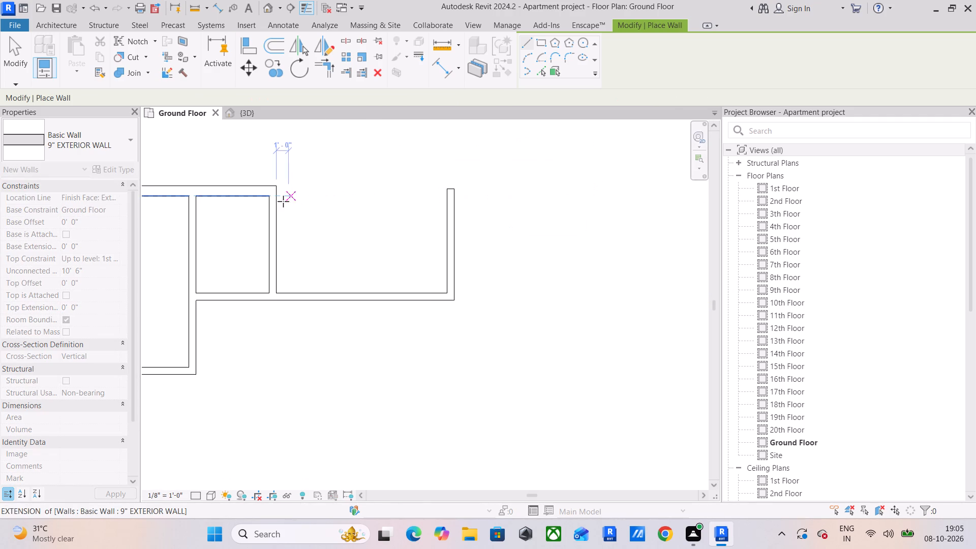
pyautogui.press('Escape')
# Align the upper end of the 8' 7" interior wall with the inner face of the small room's top exterior wall.
pyautogui.click(251, 44)
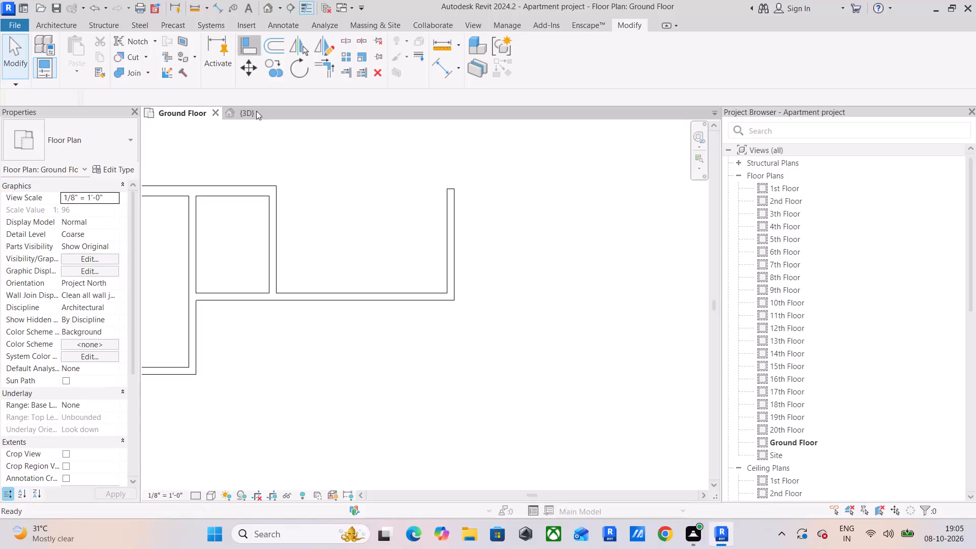
pyautogui.scroll(4, 257, 185)
pyautogui.click(245, 208)
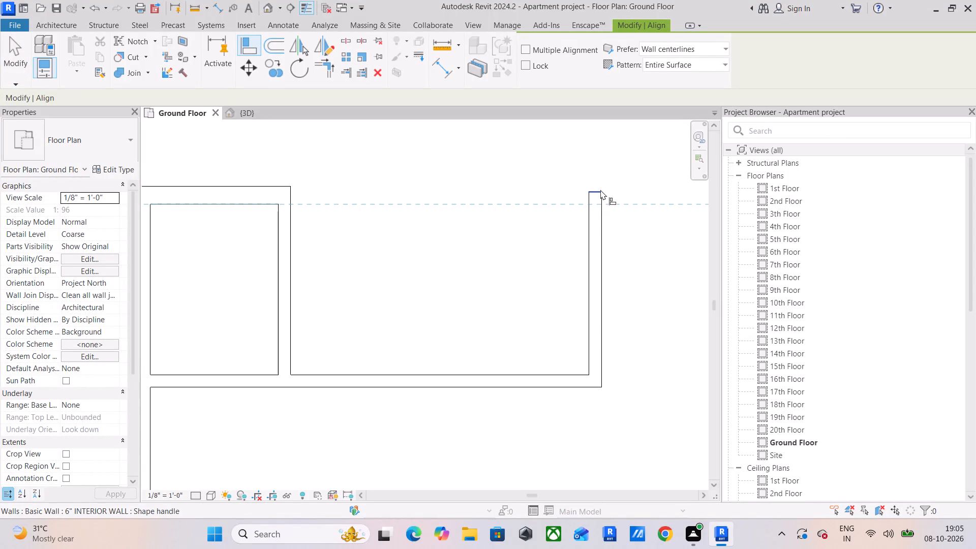
pyautogui.click(594, 190)
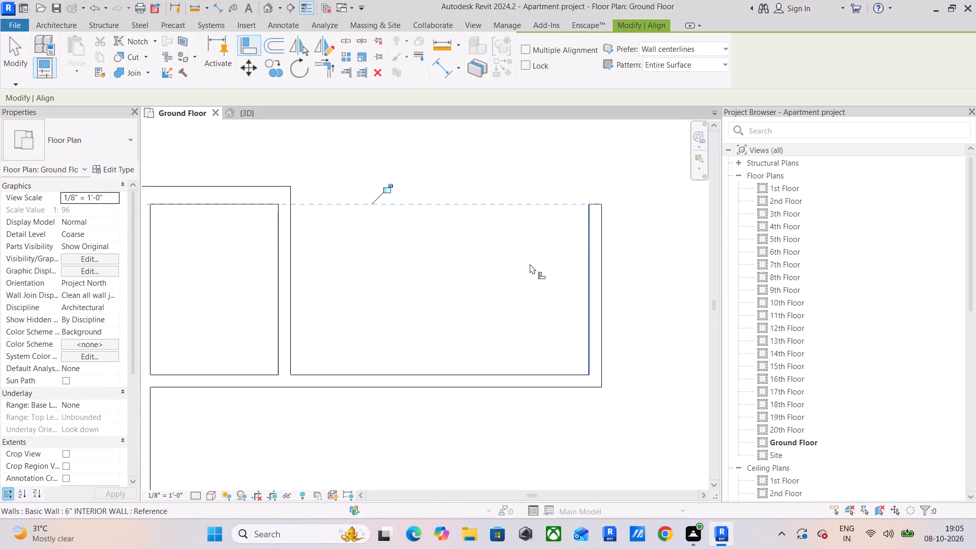
pyautogui.moveTo(488, 307); pyautogui.dragTo(634, 279, button='middle')
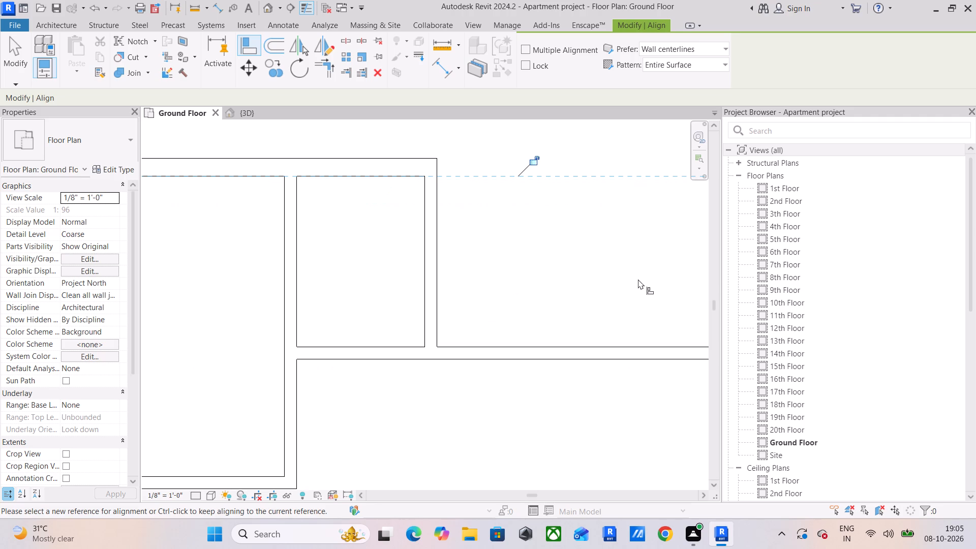
pyautogui.moveTo(638, 279); pyautogui.dragTo(425, 287, button='middle')
pyautogui.press('Escape')
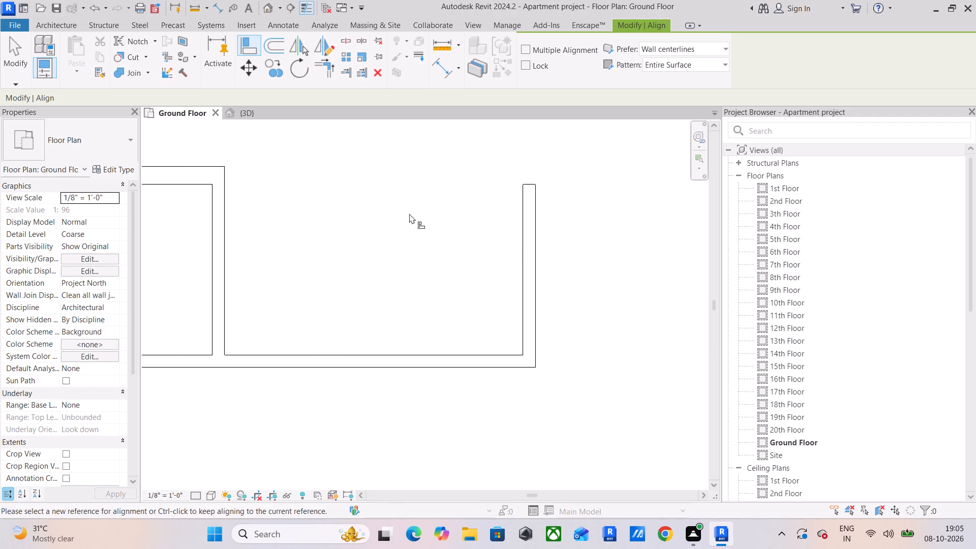
pyautogui.press('Escape')
pyautogui.press('Escape')
# Draw an 11' long 9" EXTERIOR WALL rightward from the aligned interior wall's upper-right corner, with its thickness flipped upward.
pyautogui.click(203, 179)
pyautogui.click(505, 66)
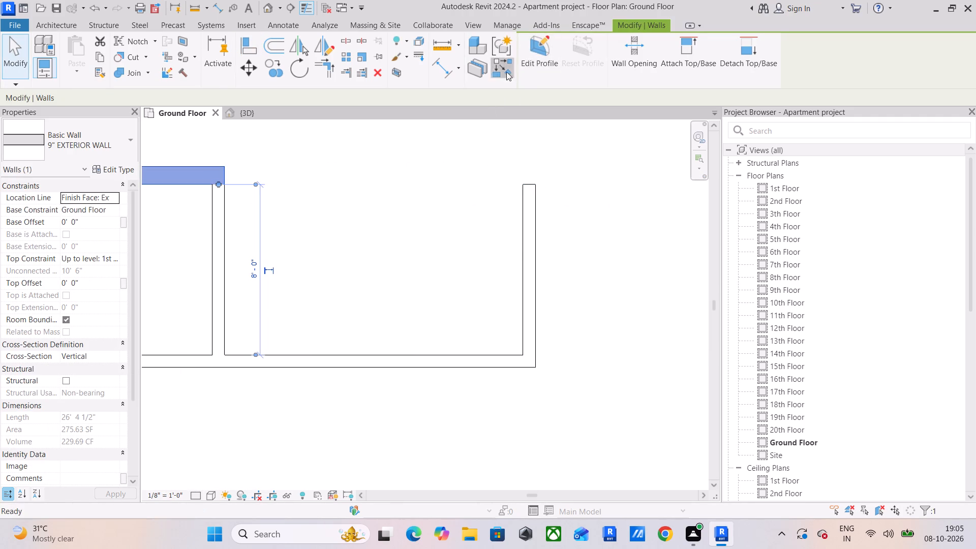
pyautogui.click(533, 180)
pyautogui.press('space')
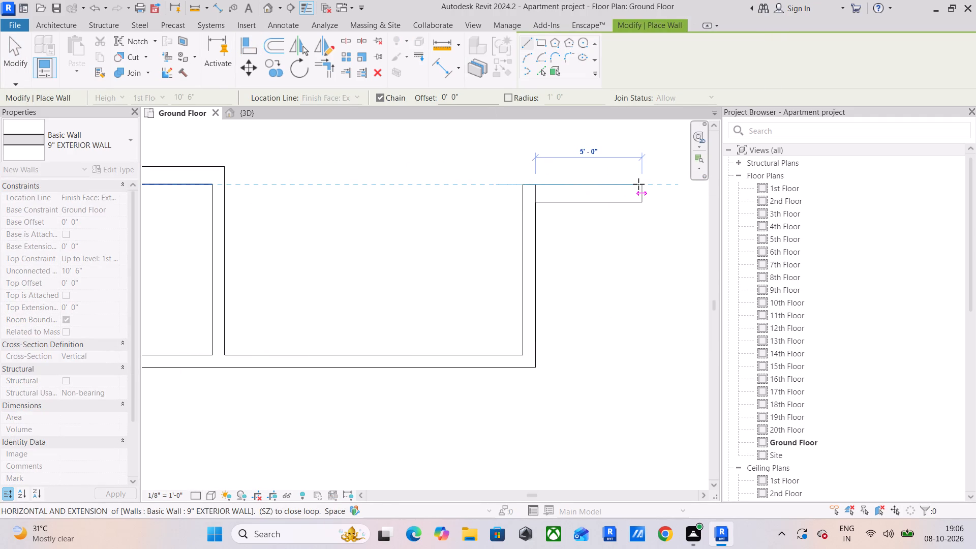
pyautogui.moveTo(639, 184); pyautogui.dragTo(557, 186, button='middle')
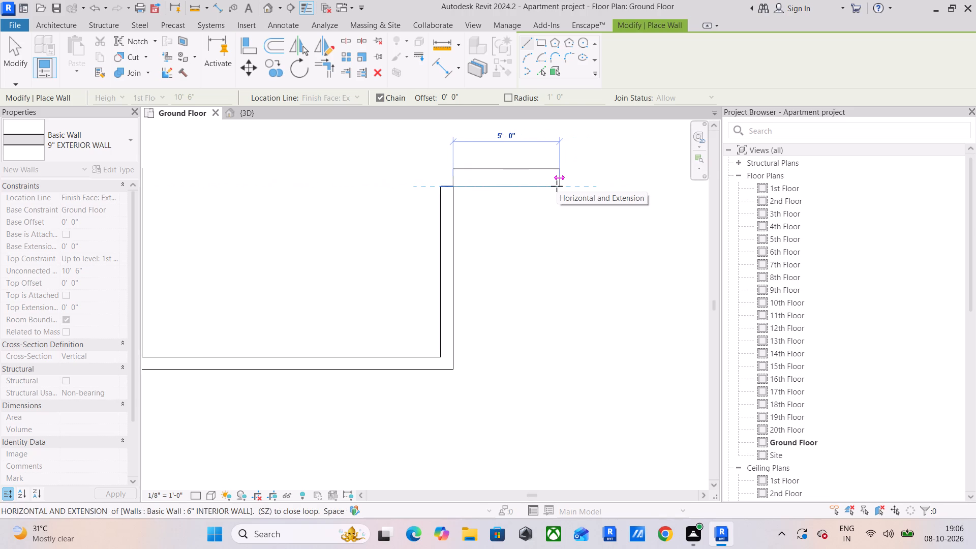
pyautogui.write("11'")
pyautogui.press('Return')
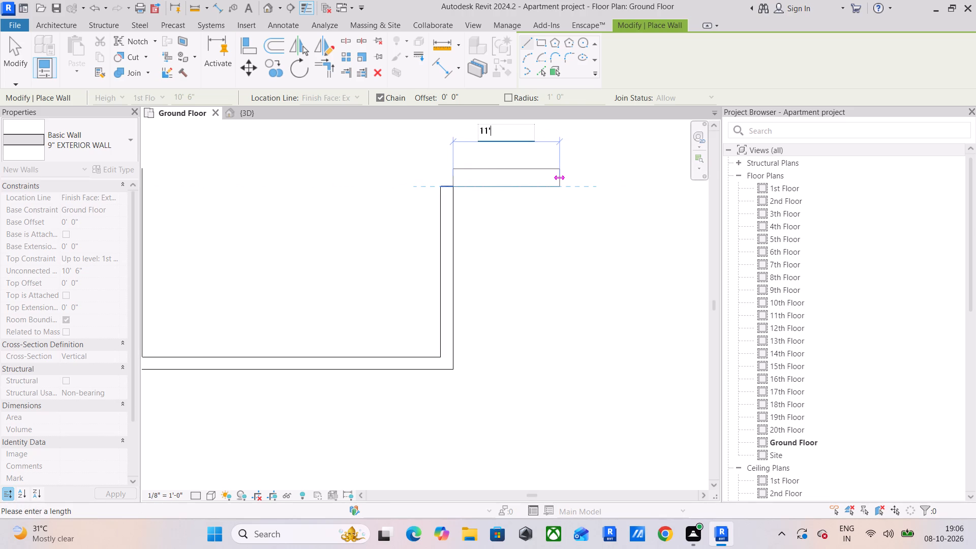
pyautogui.moveTo(574, 202); pyautogui.dragTo(336, 203, button='middle')
pyautogui.press('Escape')
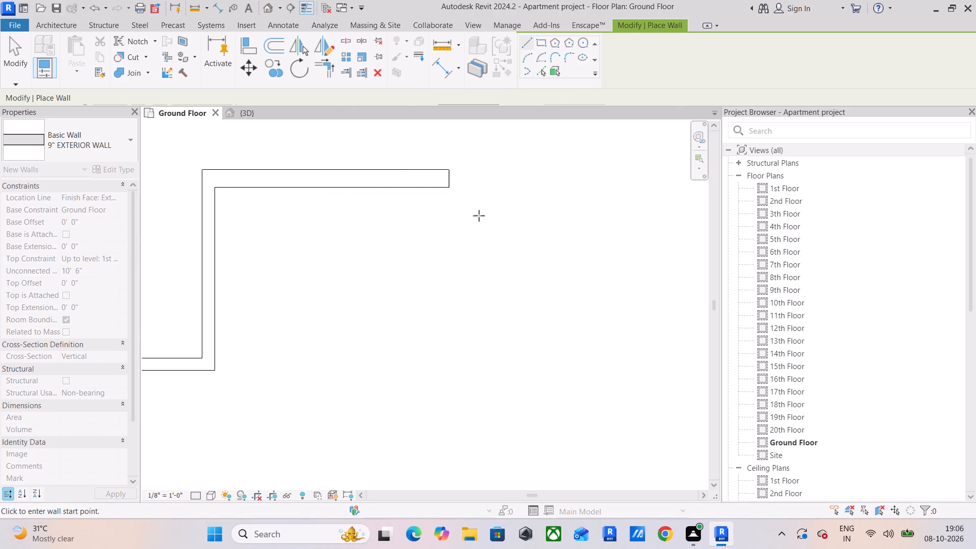
# Draw a 13' 11" long 9" EXTERIOR WALL downward from the 11' wall's right end, with its thickness flipped outward.
pyautogui.moveTo(452, 190); pyautogui.dragTo(452, 199)
pyautogui.press('space')
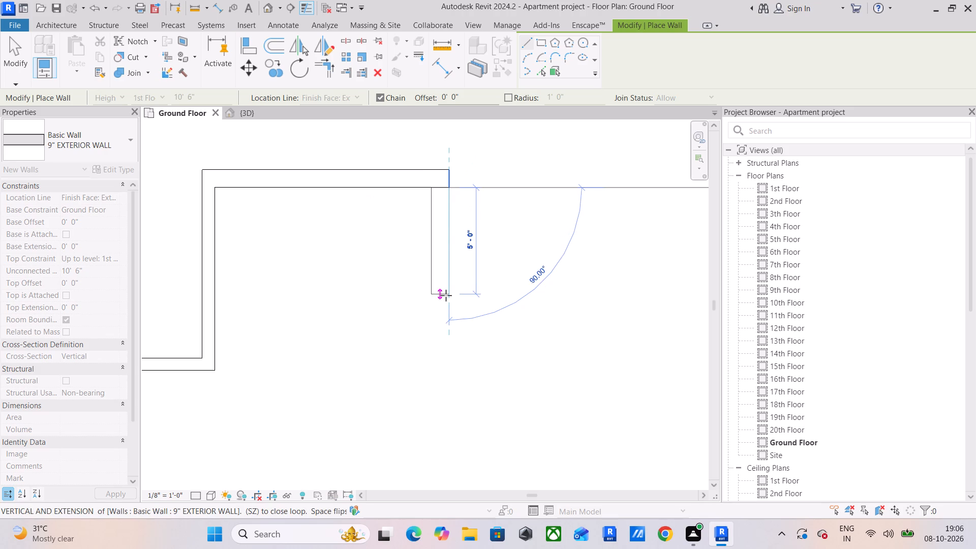
pyautogui.write('13\'11"')
pyautogui.press('Return')
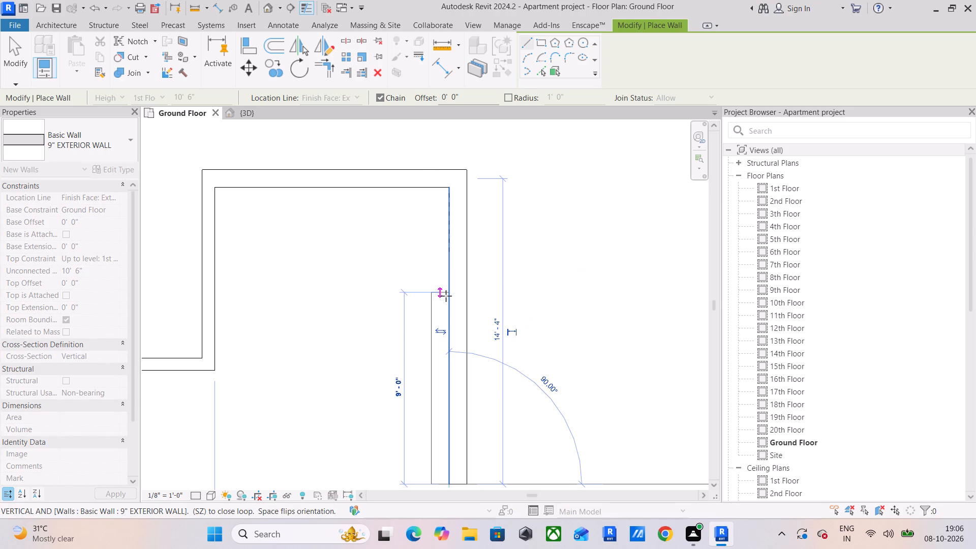
# Draw an 11' long 6" INTERIOR WALL leftward from the lower inner corner of the 13' 11" exterior wall, with its thickness flipped downward.
pyautogui.moveTo(446, 299); pyautogui.dragTo(509, 159, button='middle')
pyautogui.scroll(-4, 490, 246)
pyautogui.moveTo(491, 251); pyautogui.dragTo(491, 209, button='middle')
pyautogui.press('Escape')
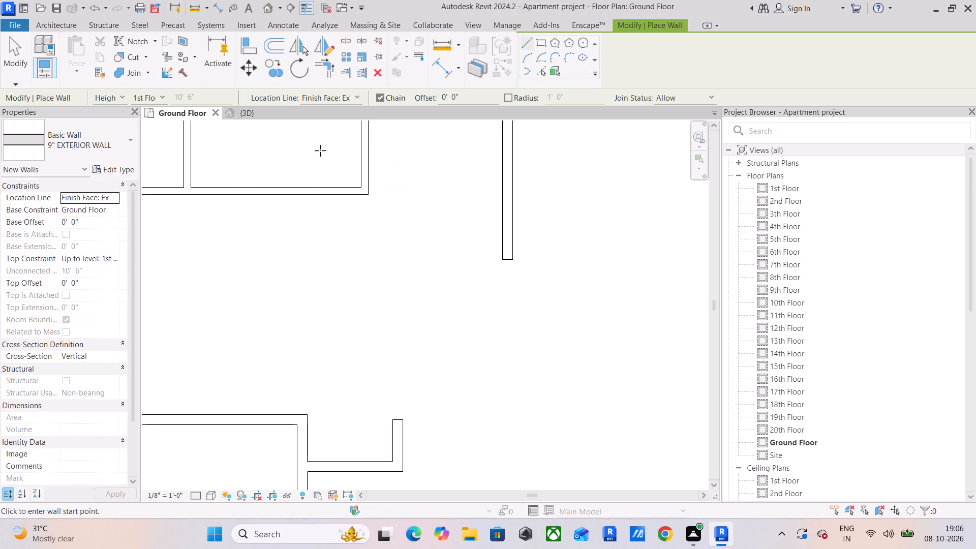
pyautogui.click(102, 156)
pyautogui.scroll(1, 60, 205)
pyautogui.click(58, 223)
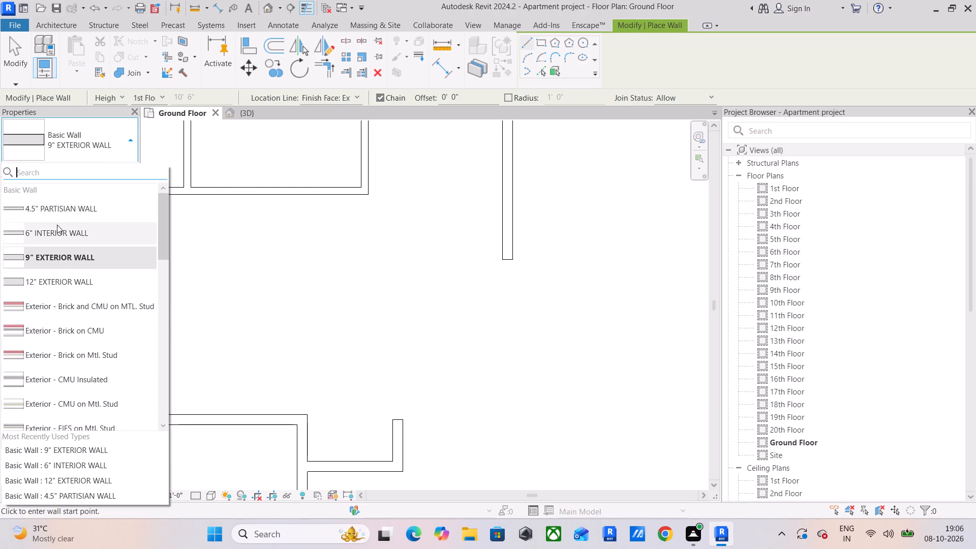
pyautogui.moveTo(501, 261); pyautogui.dragTo(496, 261)
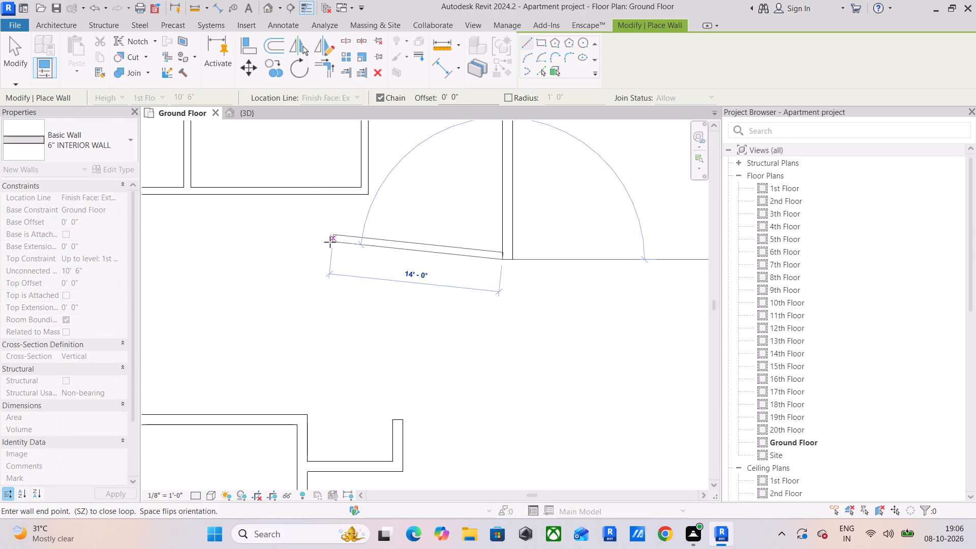
pyautogui.press('space')
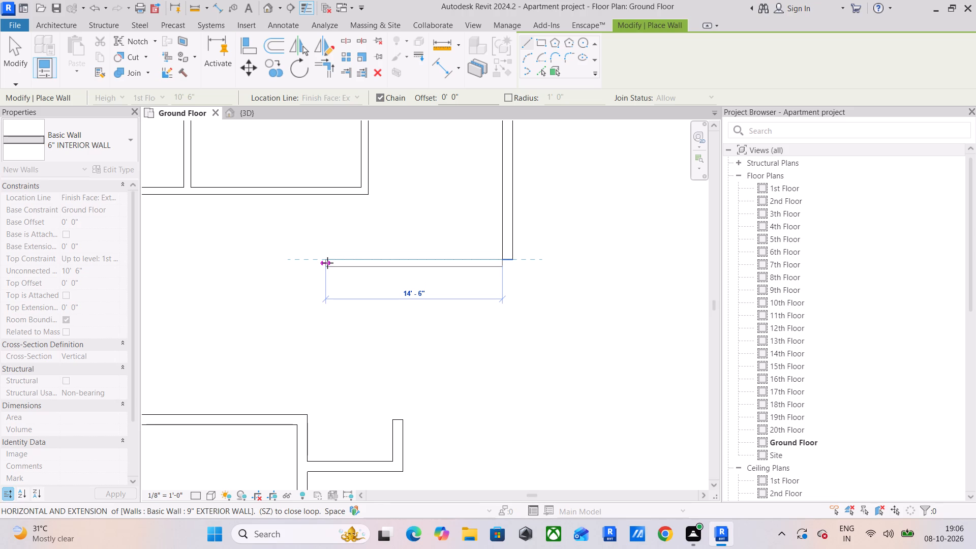
pyautogui.write('11')
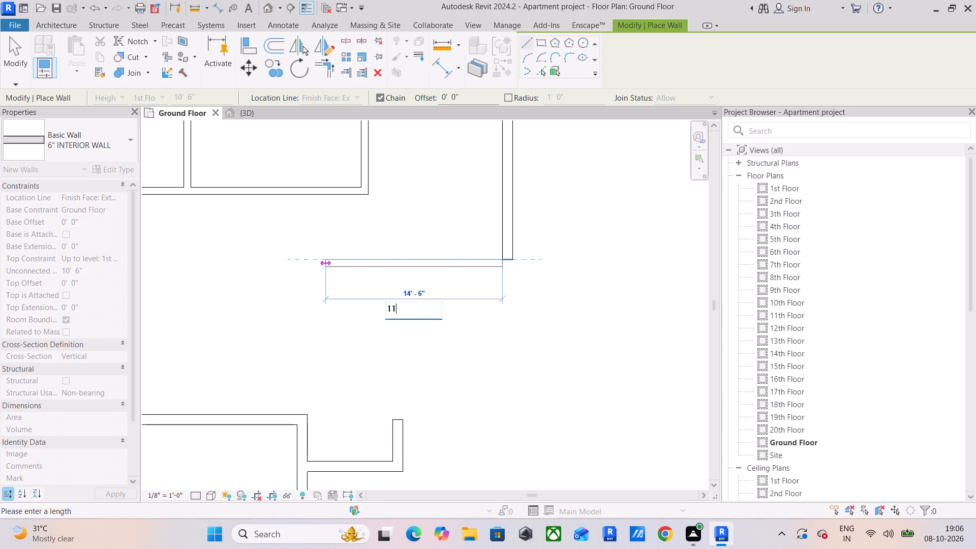
pyautogui.press("'")
pyautogui.press('Return')
pyautogui.press('Escape')
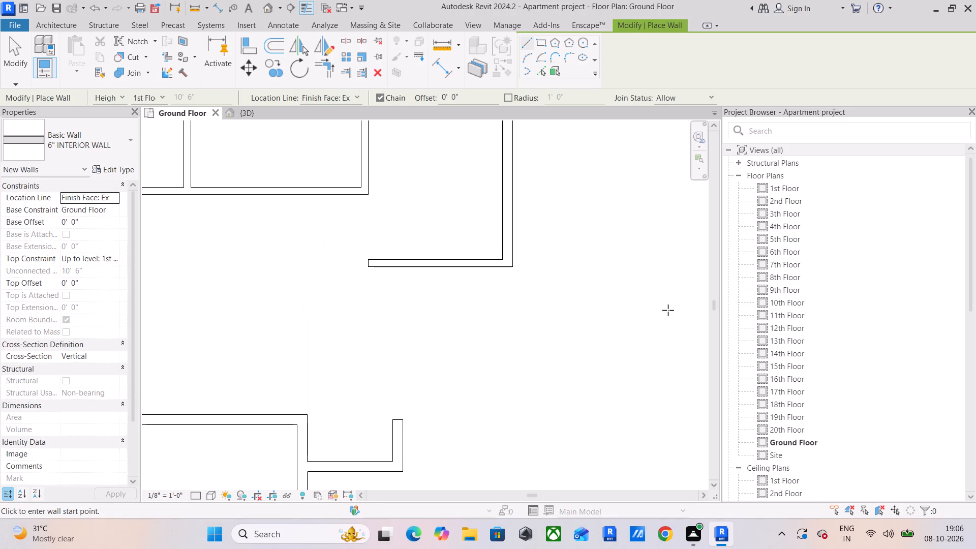
pyautogui.moveTo(501, 330); pyautogui.dragTo(462, 276, button='middle')
pyautogui.press('Escape')
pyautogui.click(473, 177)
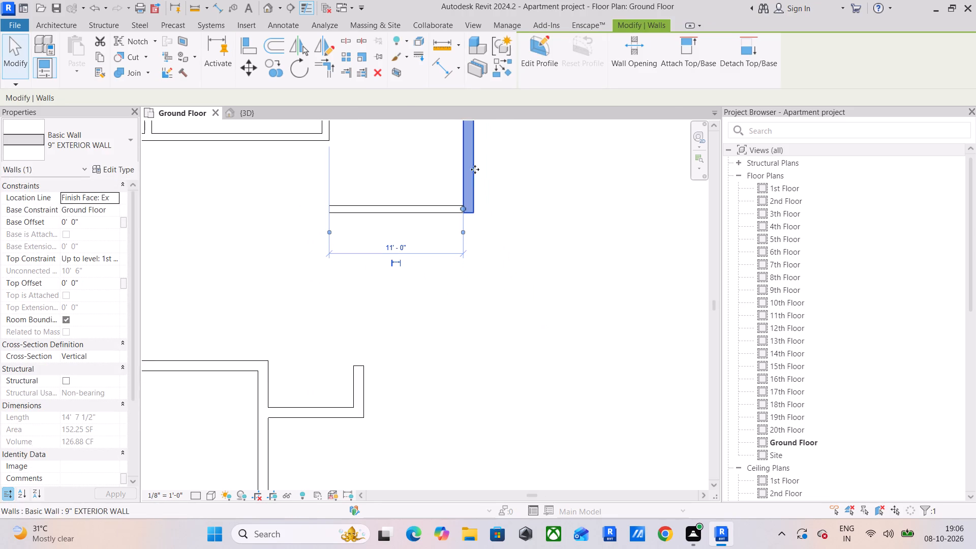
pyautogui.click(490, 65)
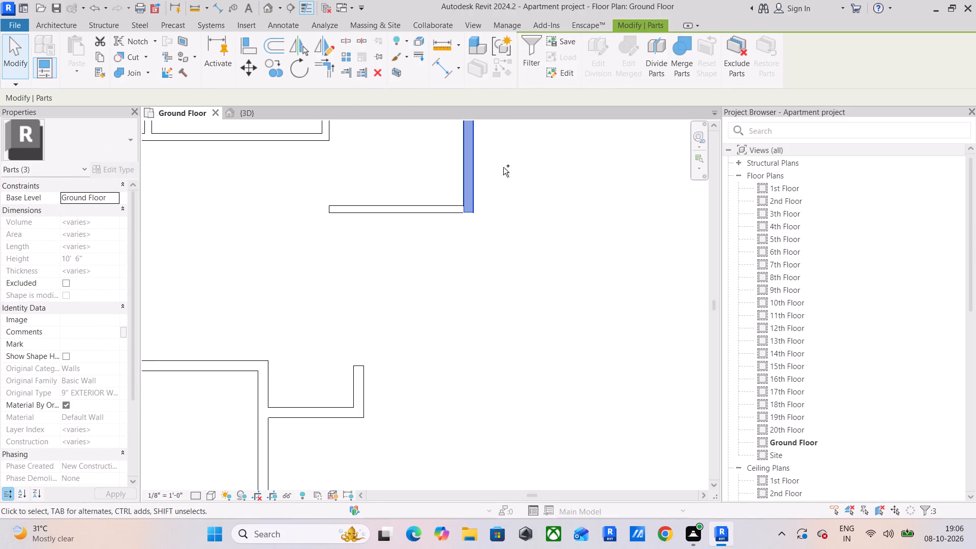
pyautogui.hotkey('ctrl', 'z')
# Draw a 12' long 9" EXTERIOR WALL downward from the outer corner where the 11' interior wall meets the exterior wall.
pyautogui.moveTo(463, 178); pyautogui.dragTo(466, 173)
pyautogui.click(497, 76)
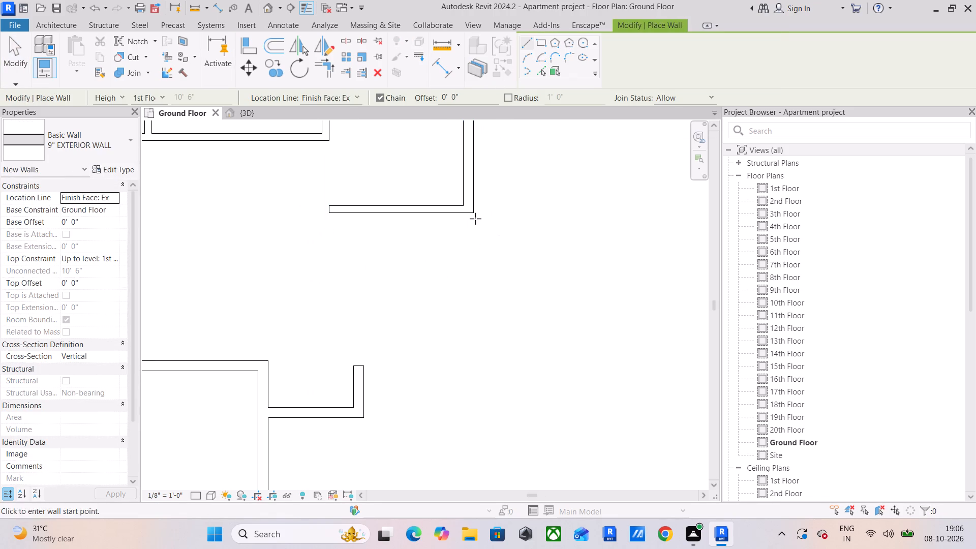
pyautogui.moveTo(476, 215); pyautogui.dragTo(480, 240)
pyautogui.moveTo(474, 388); pyautogui.dragTo(475, 387, button='middle')
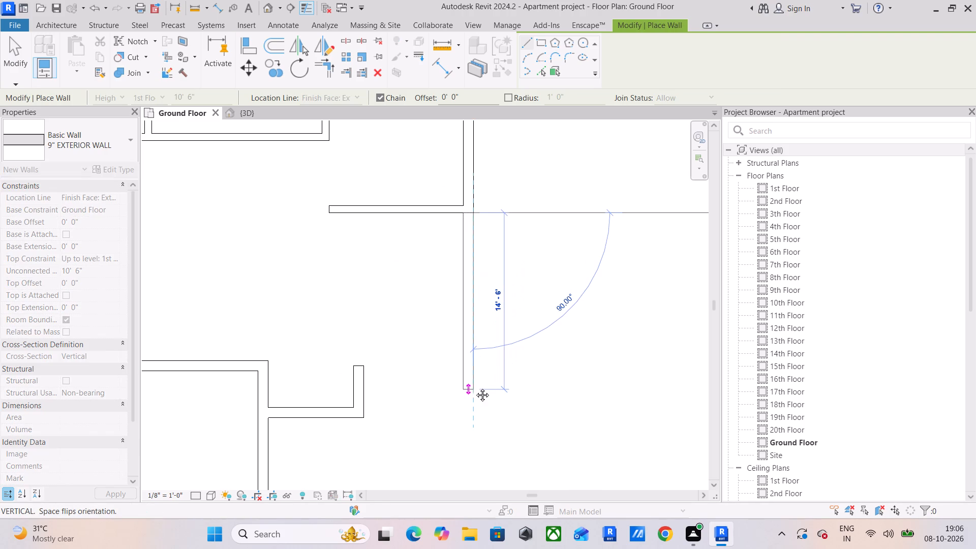
pyautogui.moveTo(475, 387); pyautogui.dragTo(482, 322, button='middle')
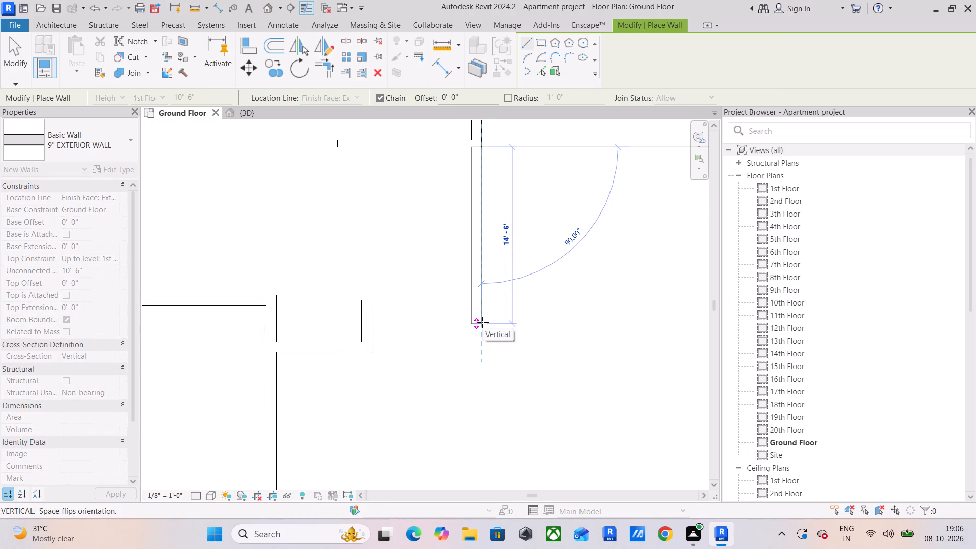
pyautogui.write('12')
pyautogui.press("'")
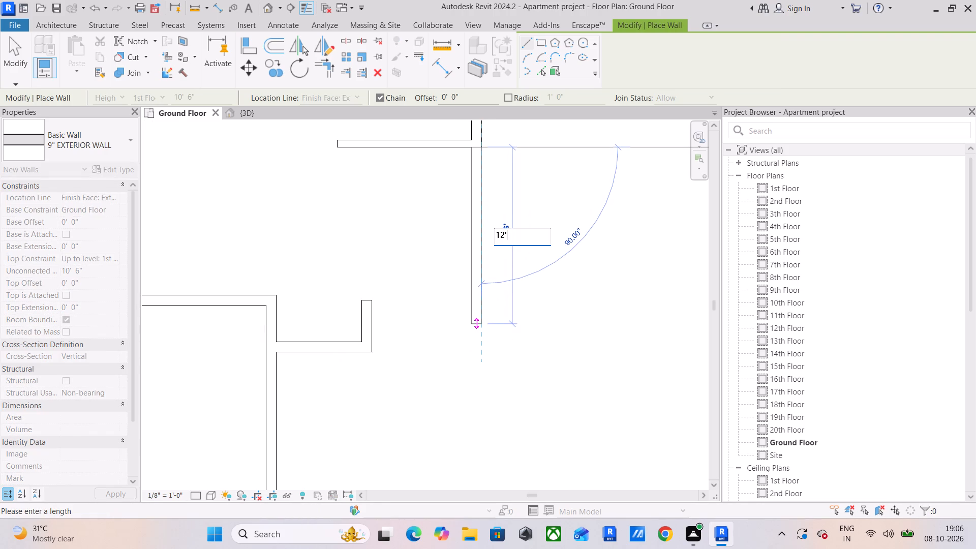
pyautogui.press('Return')
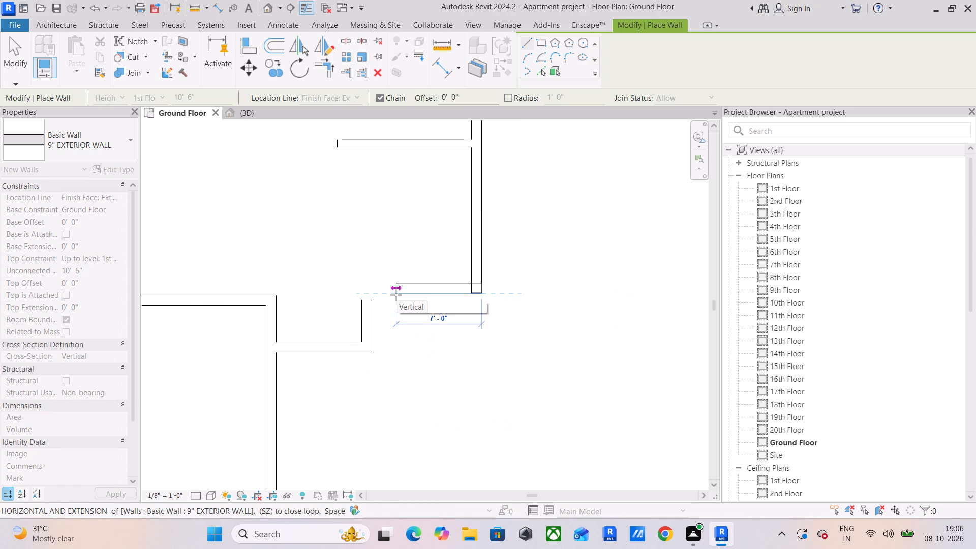
pyautogui.press('Escape')
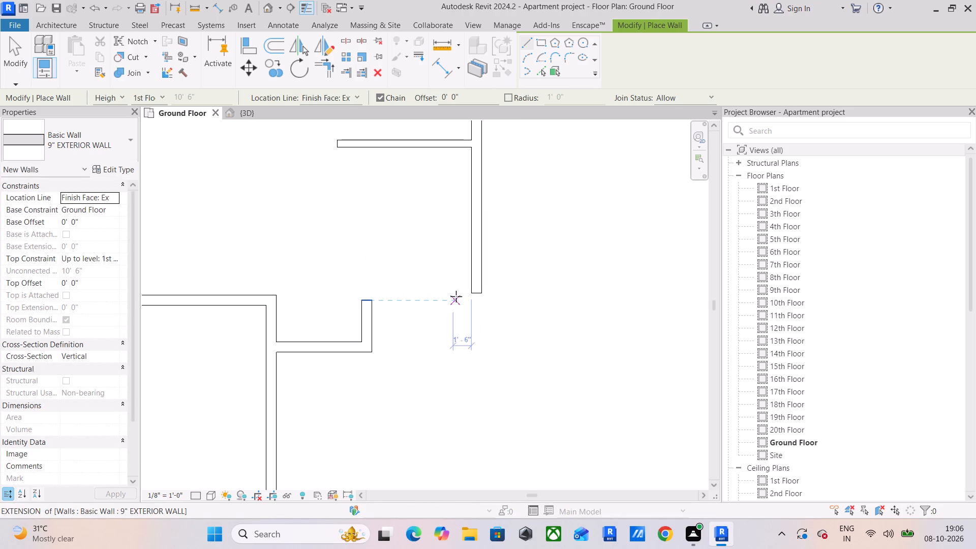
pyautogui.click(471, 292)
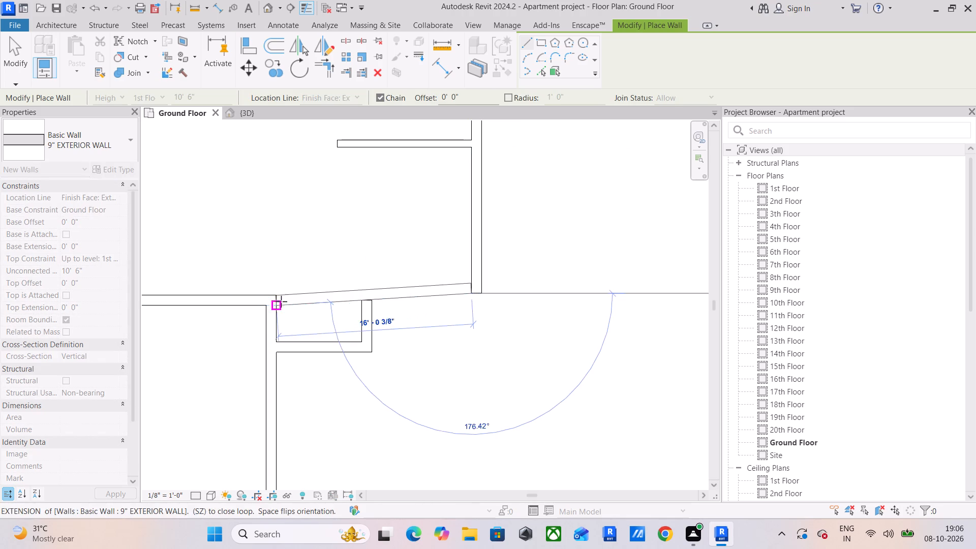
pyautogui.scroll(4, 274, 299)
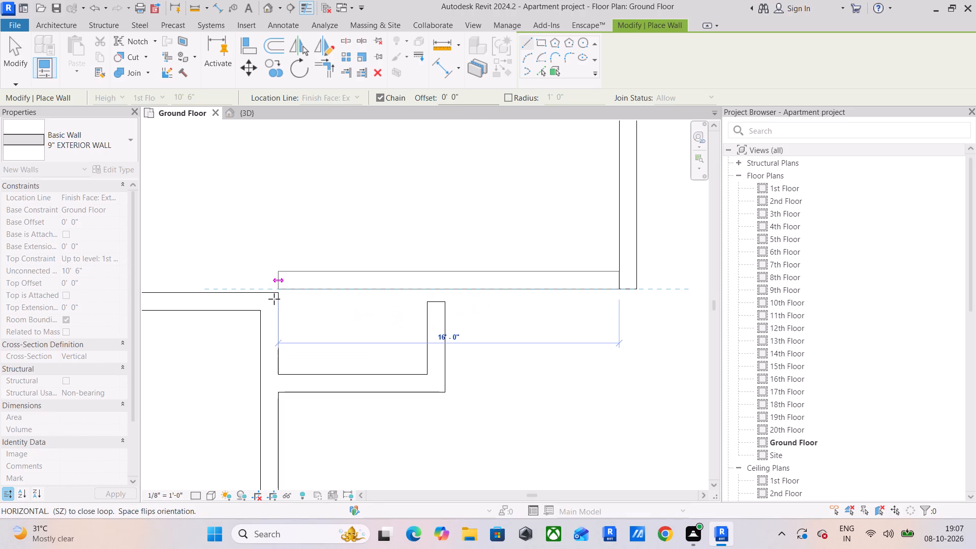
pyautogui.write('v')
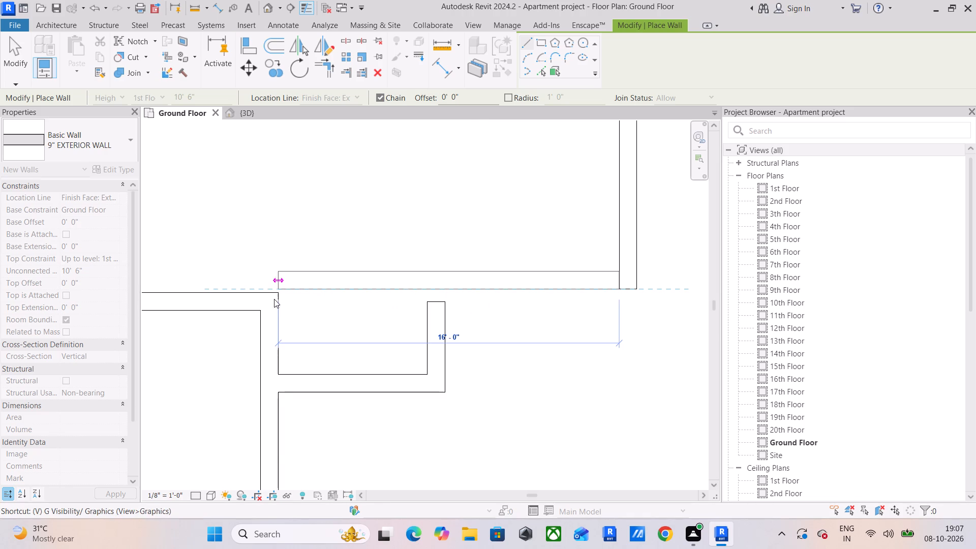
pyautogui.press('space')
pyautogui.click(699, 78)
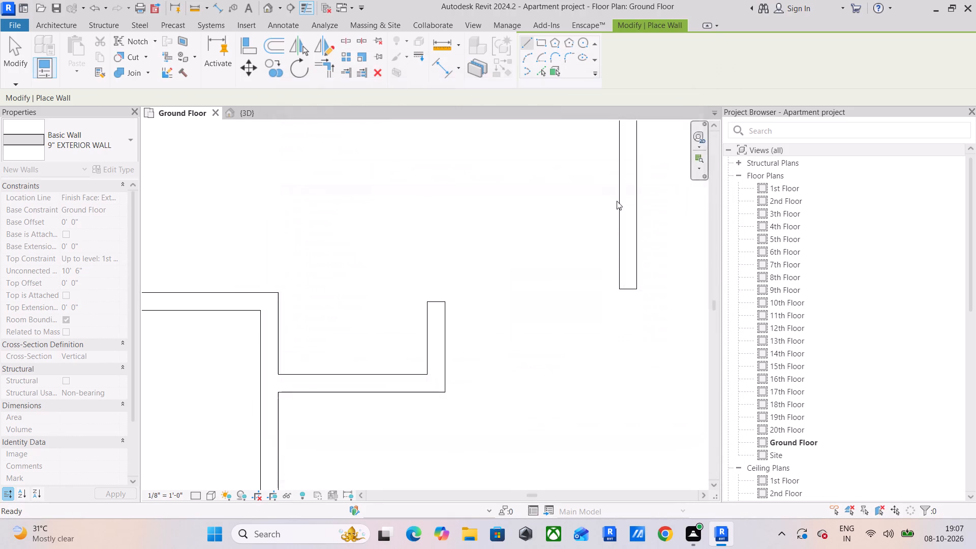
# Draw a 9" EXTERIOR WALL about 16' long leftward from the 12' wall's lower inner corner to the existing block's corner, with its thickness flipped downward.
pyautogui.click(617, 285)
pyautogui.press('space')
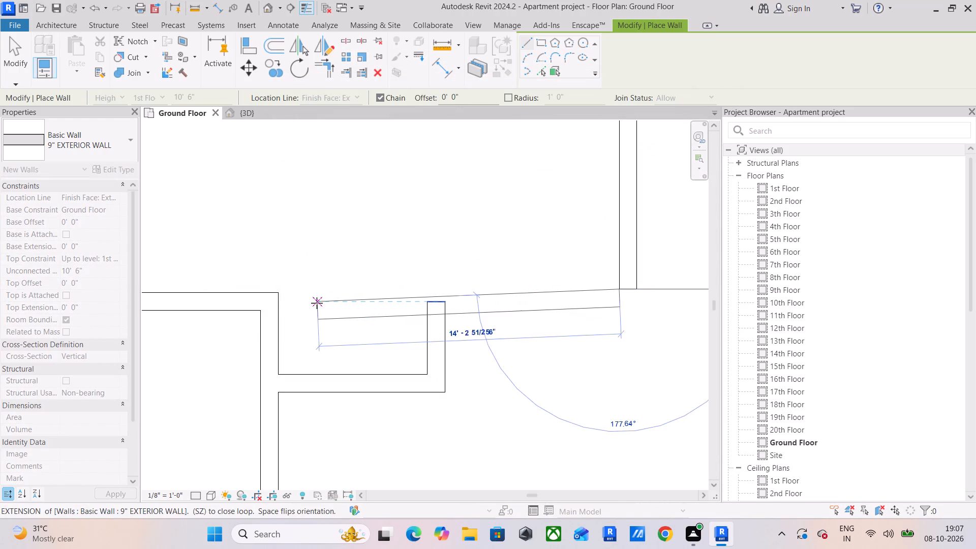
pyautogui.click(278, 298)
pyautogui.scroll(5, 280, 298)
pyautogui.press('Escape')
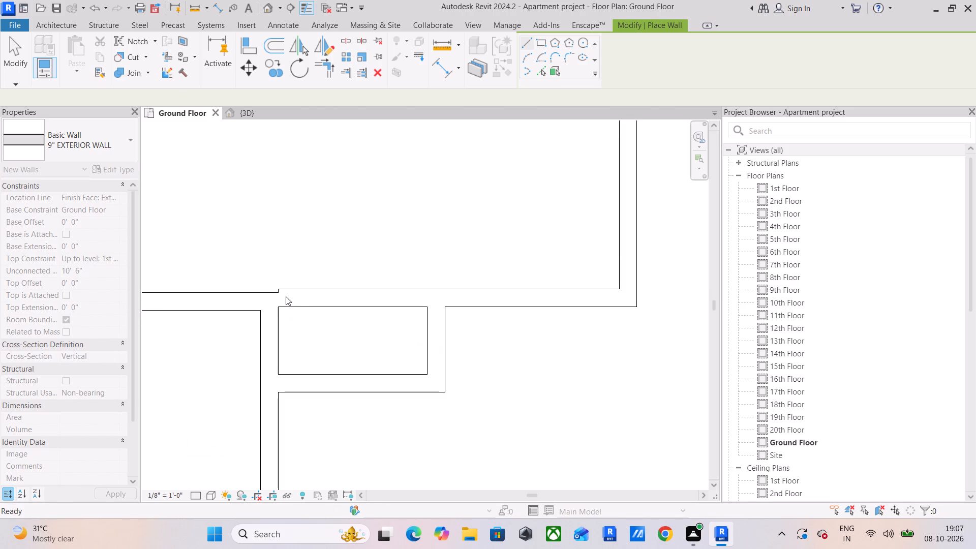
# Align the new bottom exterior wall's upper face with the upper face of the existing exterior wall to its left.
pyautogui.click(247, 51)
pyautogui.click(243, 287)
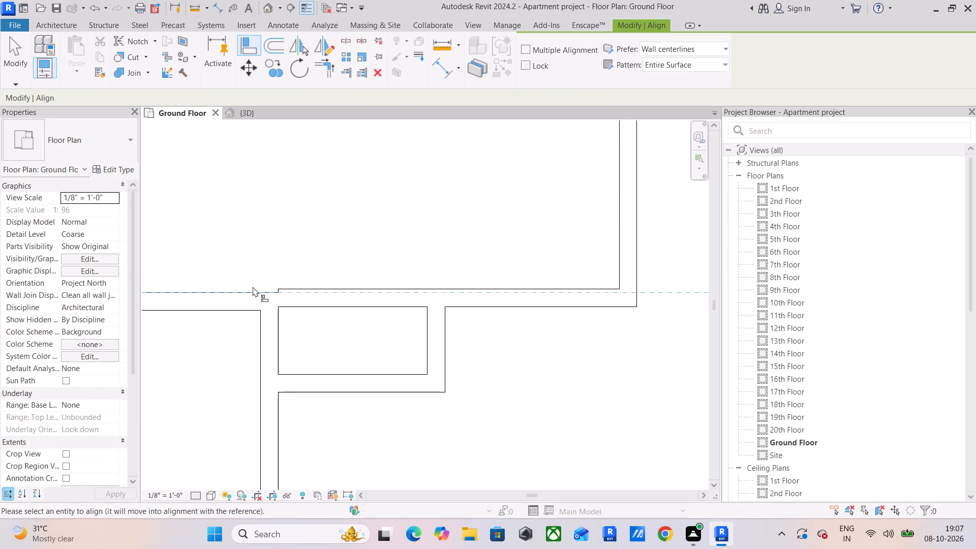
pyautogui.click(292, 283)
pyautogui.click(255, 293)
pyautogui.click(302, 290)
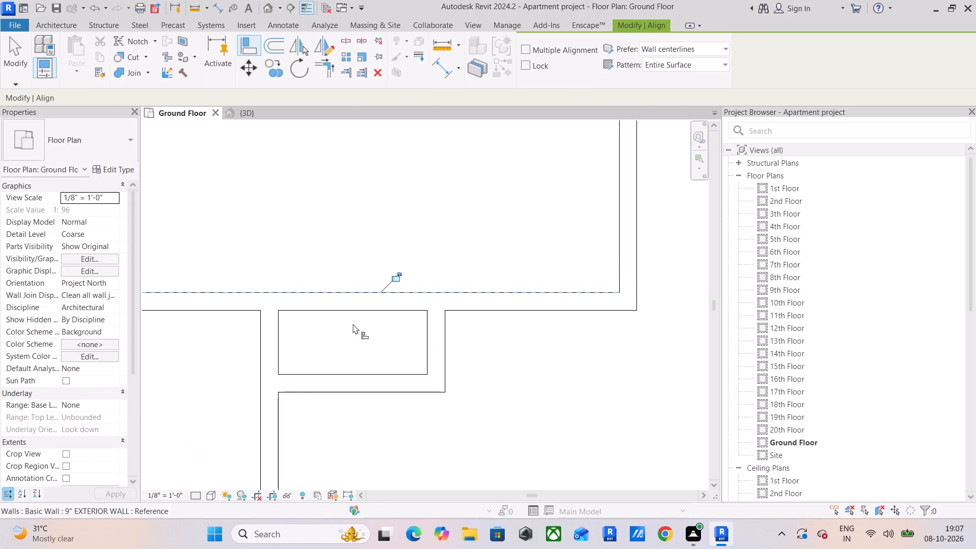
pyautogui.scroll(-5, 382, 324)
pyautogui.press('Escape')
pyautogui.press('Escape')
# Draw a vertical 6" INTERIOR WALL from the 11' interior wall down to the bottom exterior wall, 5' 5" from the right exterior wall's inner face.
pyautogui.scroll(-3, 470, 321)
pyautogui.moveTo(483, 320); pyautogui.dragTo(431, 331, button='middle')
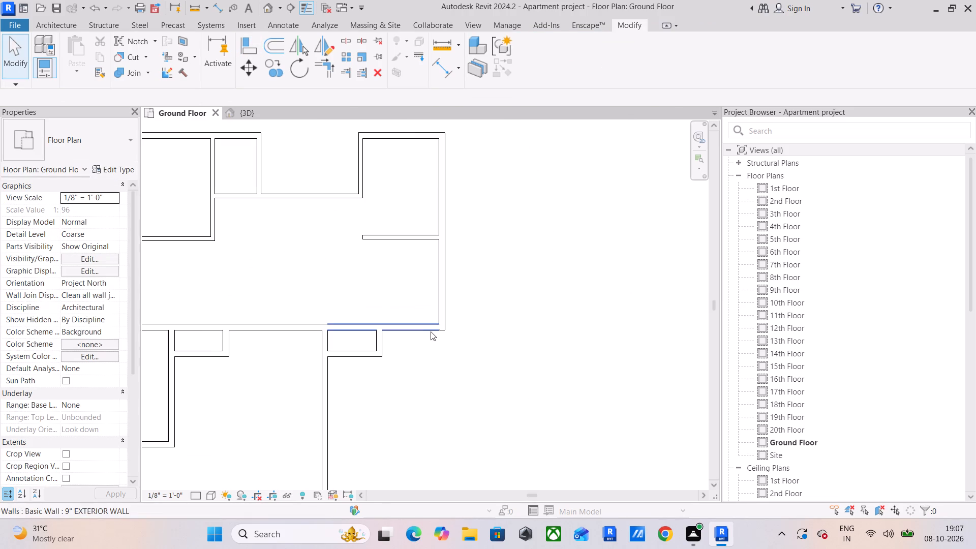
pyautogui.scroll(3, 393, 267)
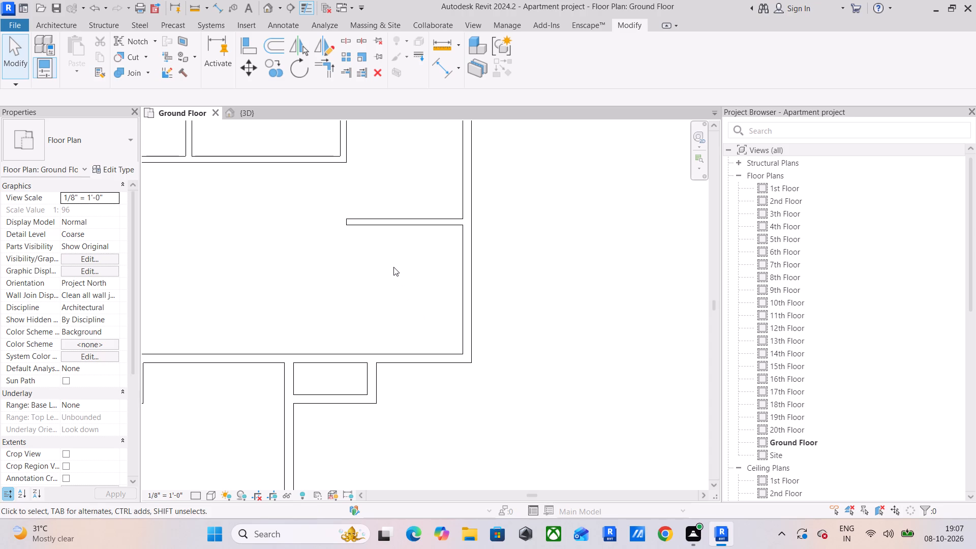
pyautogui.moveTo(408, 264); pyautogui.dragTo(414, 325, button='middle')
pyautogui.scroll(2, 451, 306)
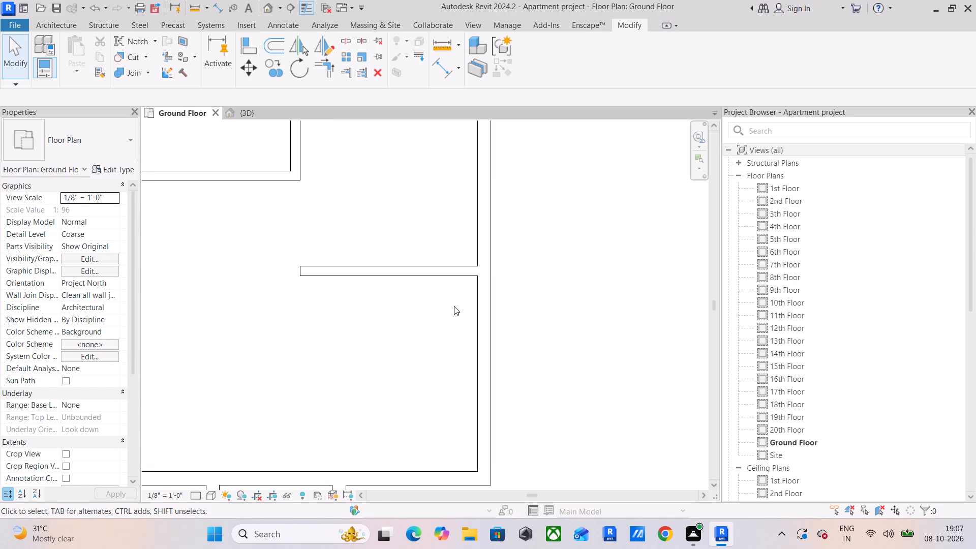
pyautogui.scroll(2, 454, 306)
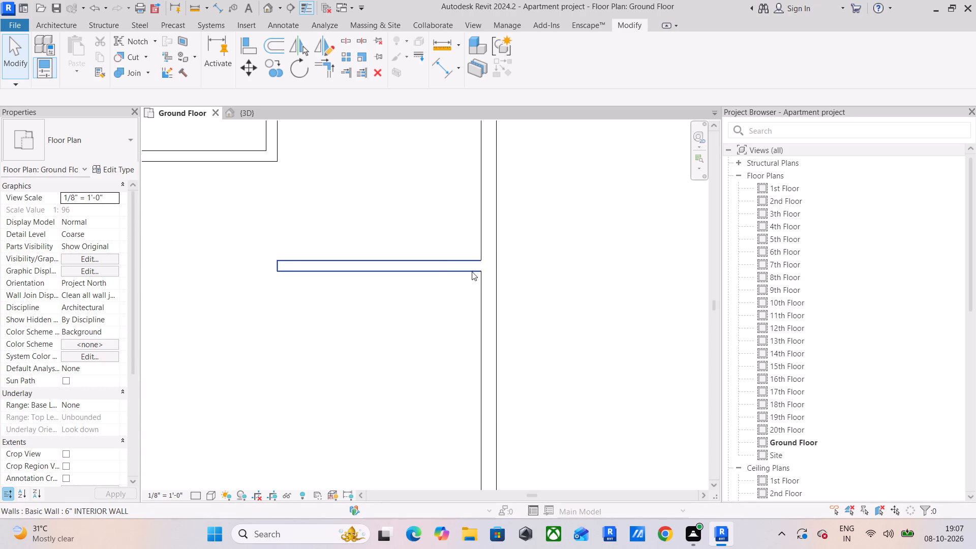
pyautogui.moveTo(467, 320); pyautogui.dragTo(502, 234, button='middle')
pyautogui.click(424, 165)
pyautogui.click(424, 178)
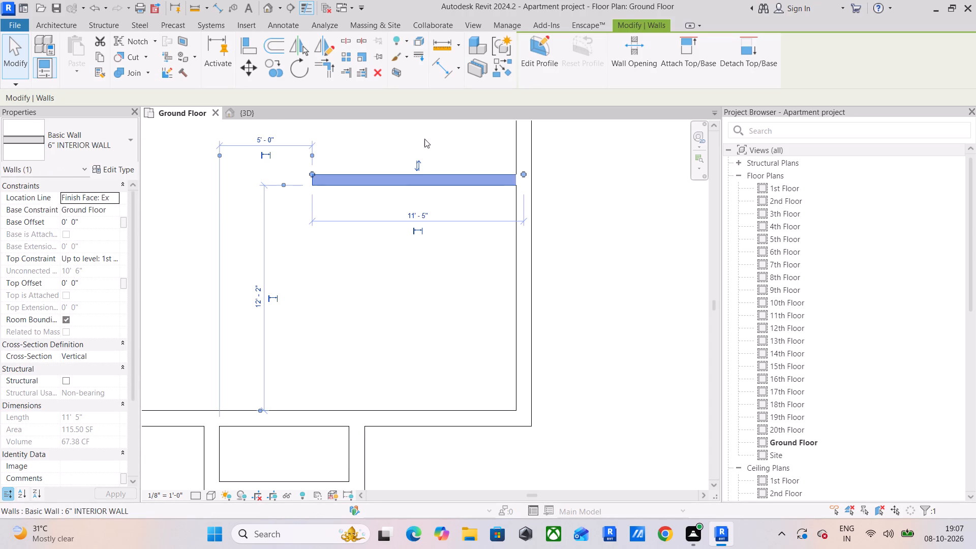
pyautogui.click(493, 78)
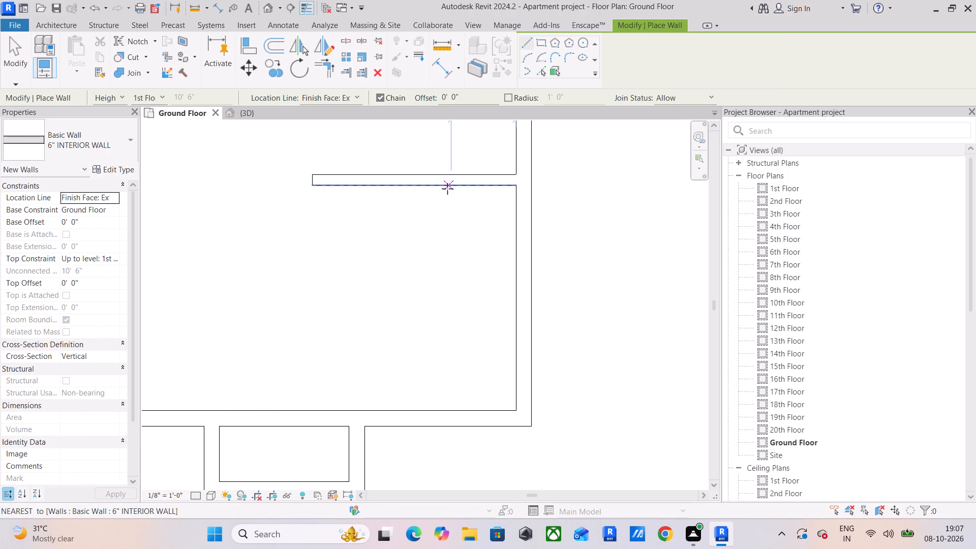
pyautogui.scroll(-3, 447, 189)
pyautogui.moveTo(447, 189); pyautogui.dragTo(447, 220, button='middle')
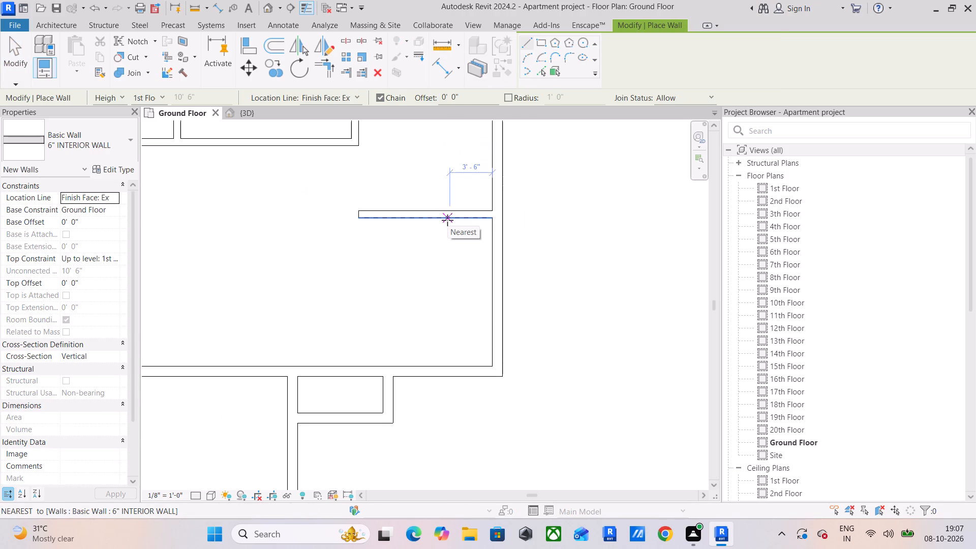
pyautogui.press('5')
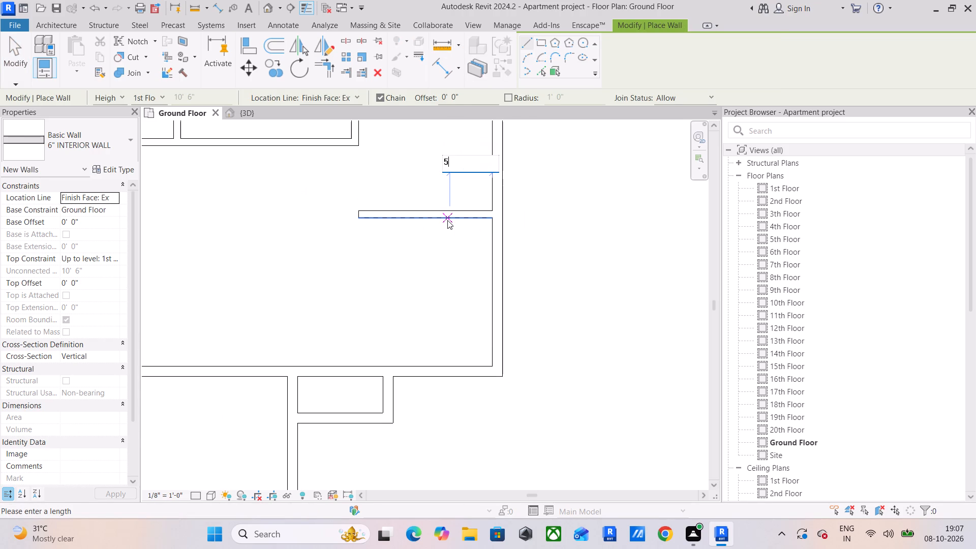
pyautogui.write('\'5"')
pyautogui.press('Return')
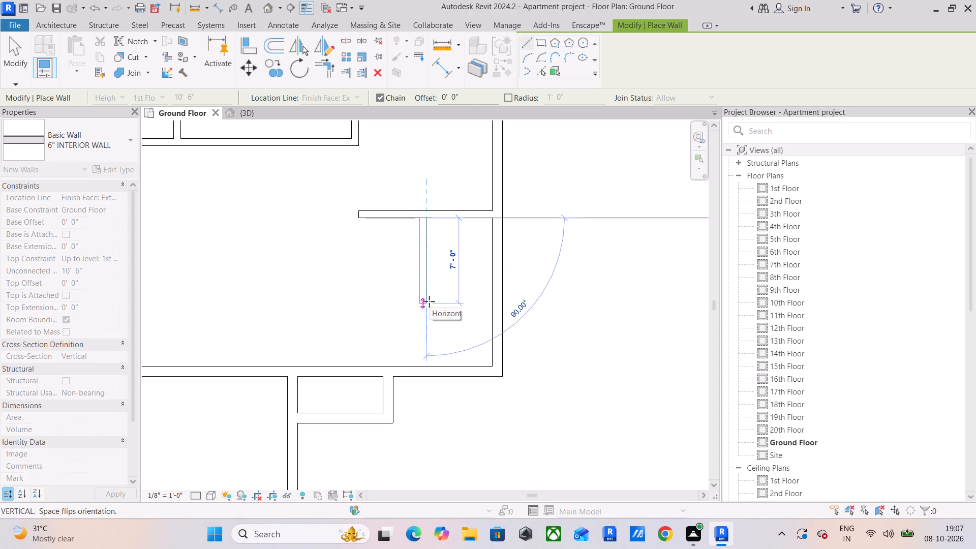
pyautogui.click(430, 365)
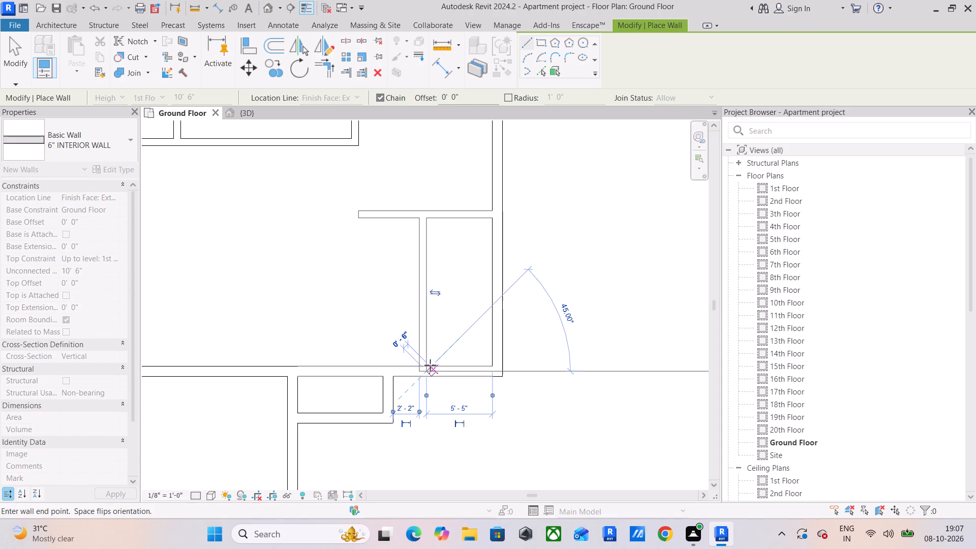
pyautogui.press('Escape')
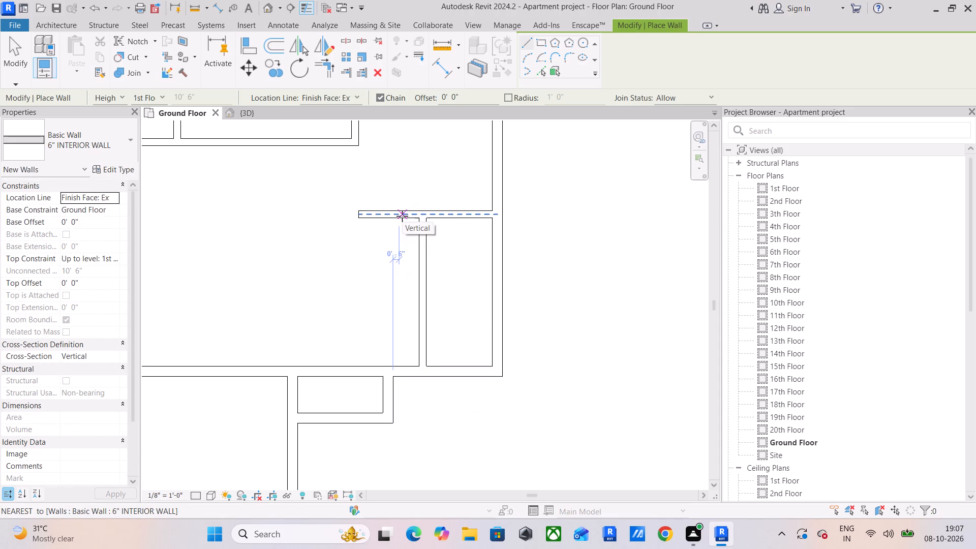
# Draw a 3' long 6" INTERIOR WALL downward, starting 10' 1" left of the vertical interior wall and level with the 11' wall's lower face.
pyautogui.scroll(4, 402, 216)
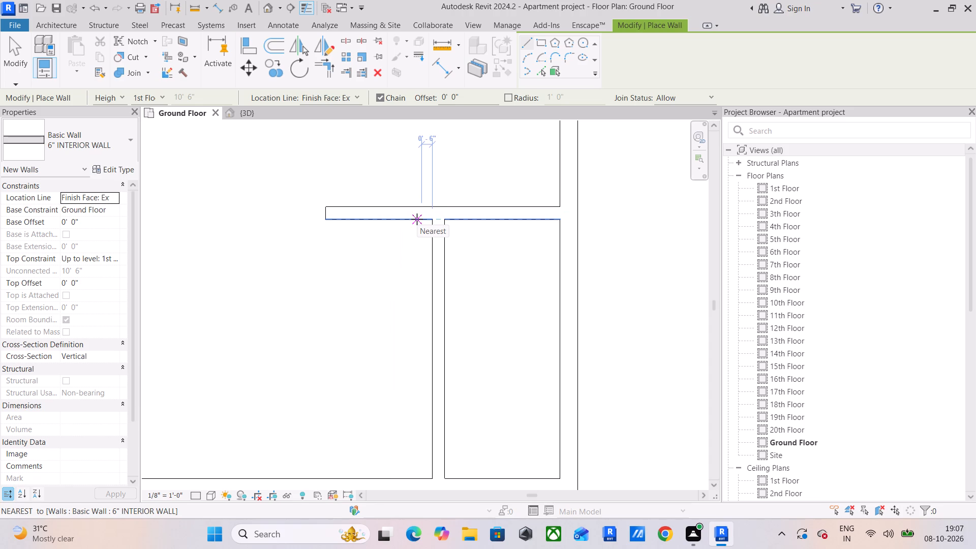
pyautogui.write('10\'1"')
pyautogui.press('Return')
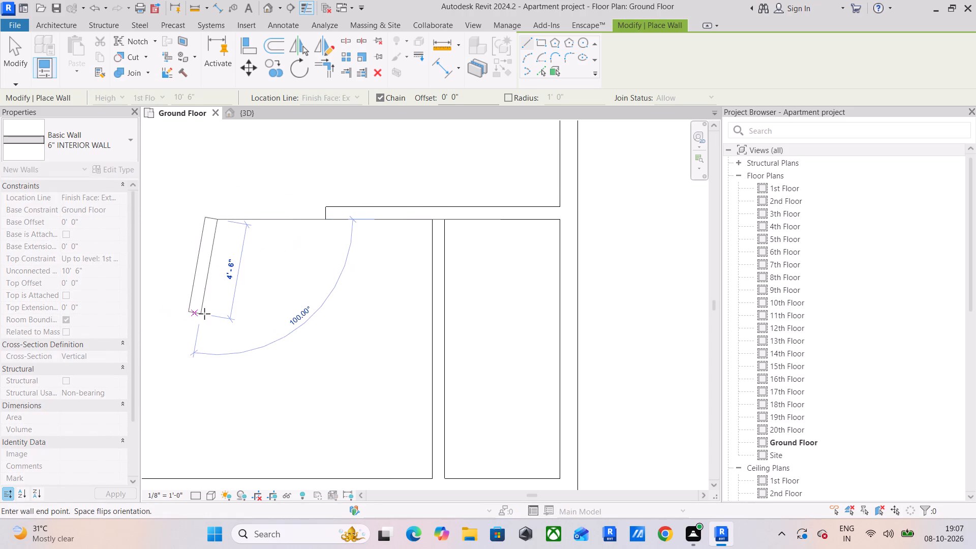
pyautogui.moveTo(218, 317); pyautogui.dragTo(206, 218, button='middle')
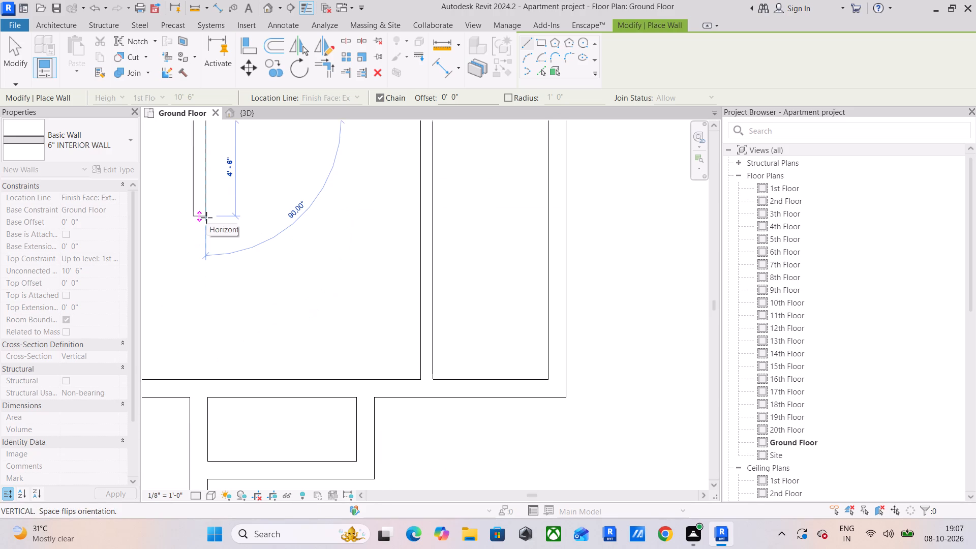
pyautogui.moveTo(206, 217); pyautogui.dragTo(213, 335, button='middle')
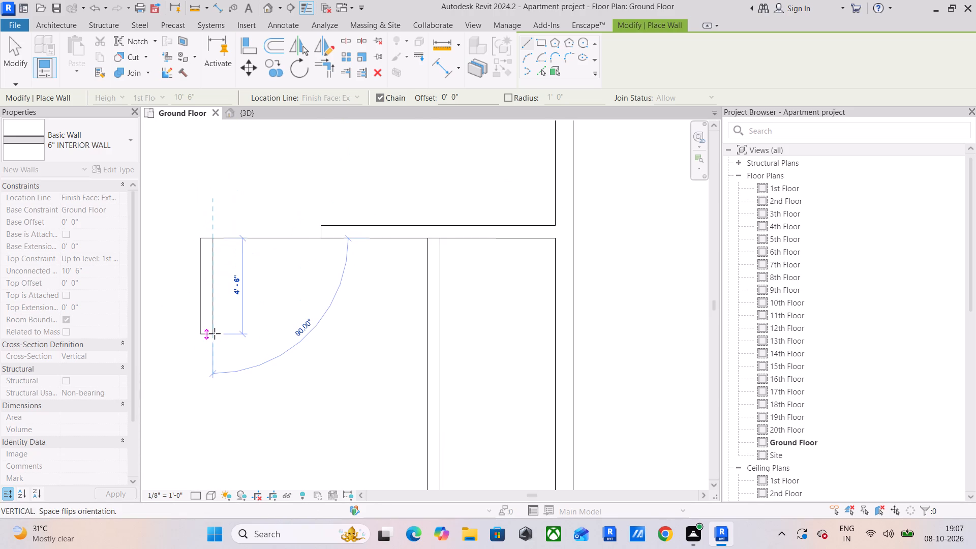
pyautogui.write("3'")
pyautogui.press('Return')
pyautogui.press('Escape')
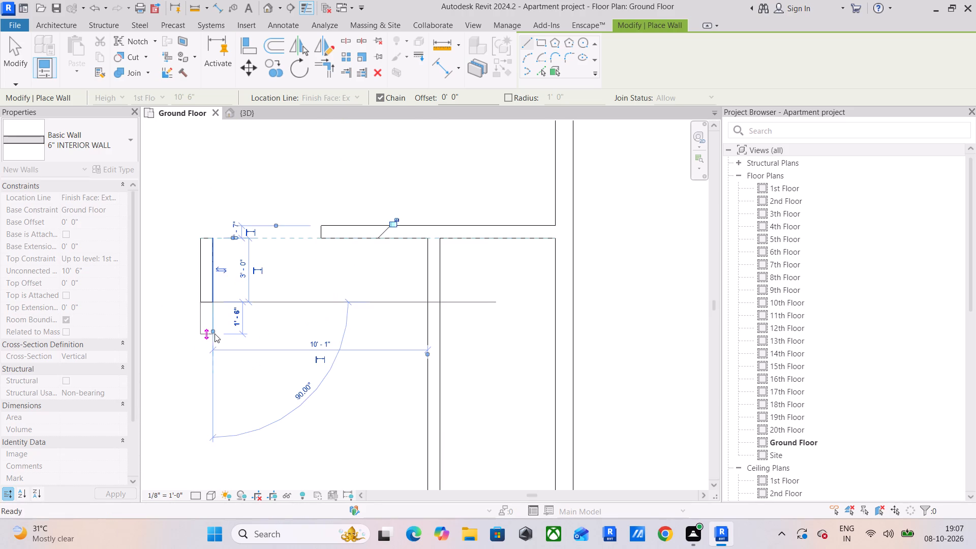
pyautogui.press('Escape')
# Extend the 11' horizontal interior wall's free end leftward to join the top of the 3' wall stub.
pyautogui.click(347, 234)
pyautogui.moveTo(322, 224); pyautogui.dragTo(283, 224)
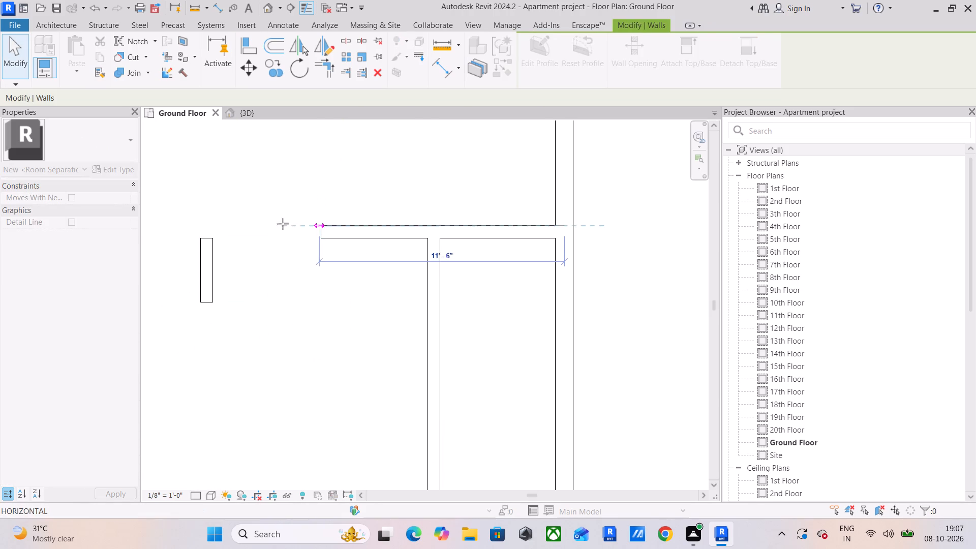
pyautogui.moveTo(283, 224); pyautogui.dragTo(201, 224)
pyautogui.moveTo(240, 296); pyautogui.dragTo(283, 238, button='middle')
pyautogui.click(290, 247)
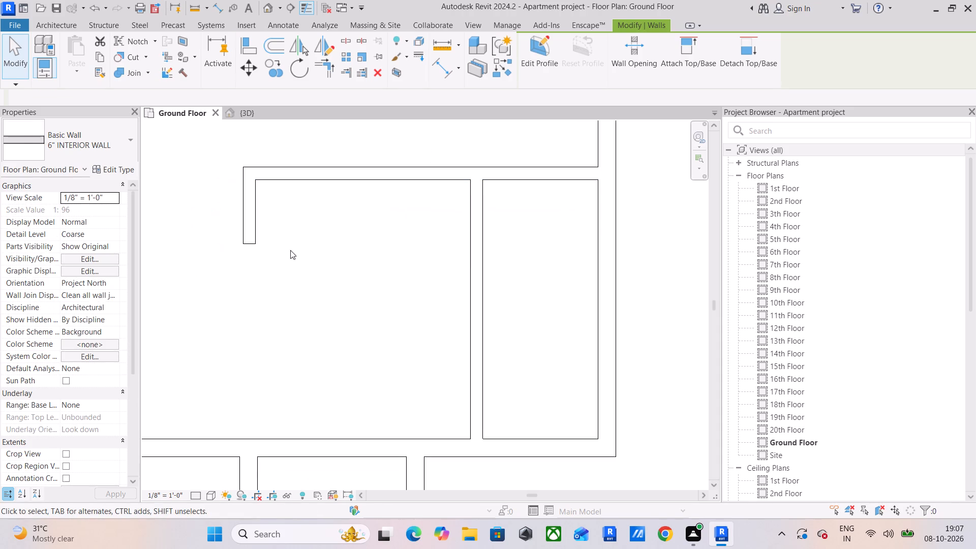
# Draw a 4' long 6" INTERIOR WALL upward from the bottom exterior wall's upper face, below the 3' wall stub.
pyautogui.moveTo(313, 294); pyautogui.dragTo(339, 250, button='middle')
pyautogui.click(274, 186)
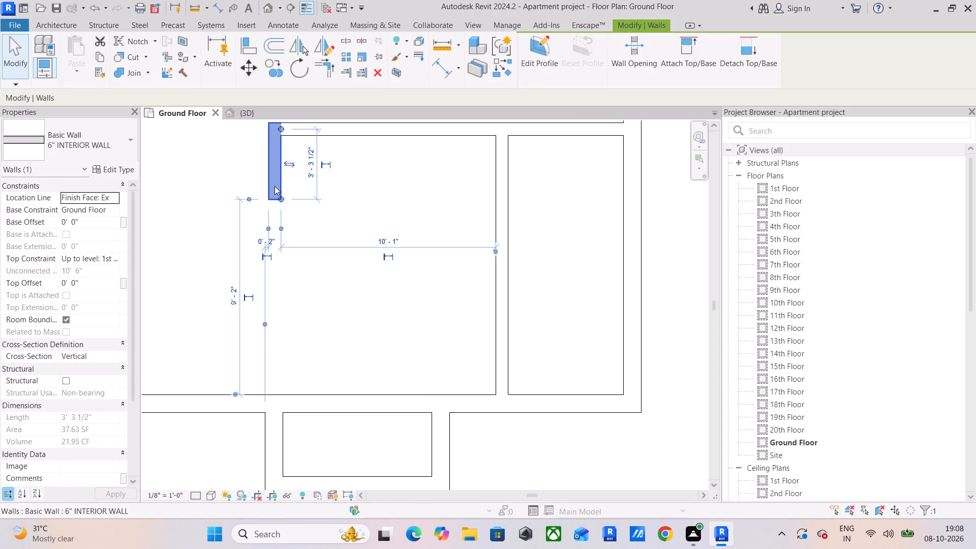
pyautogui.click(496, 67)
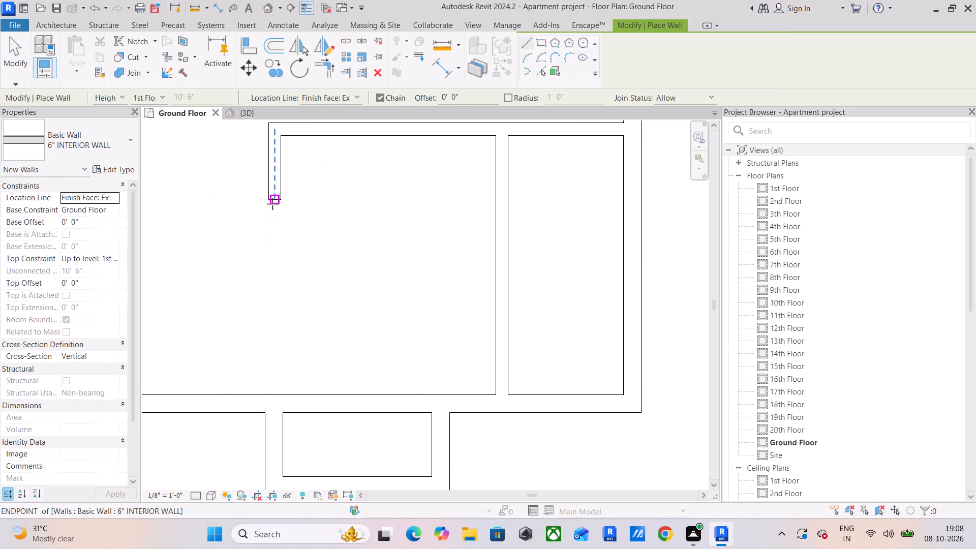
pyautogui.click(264, 391)
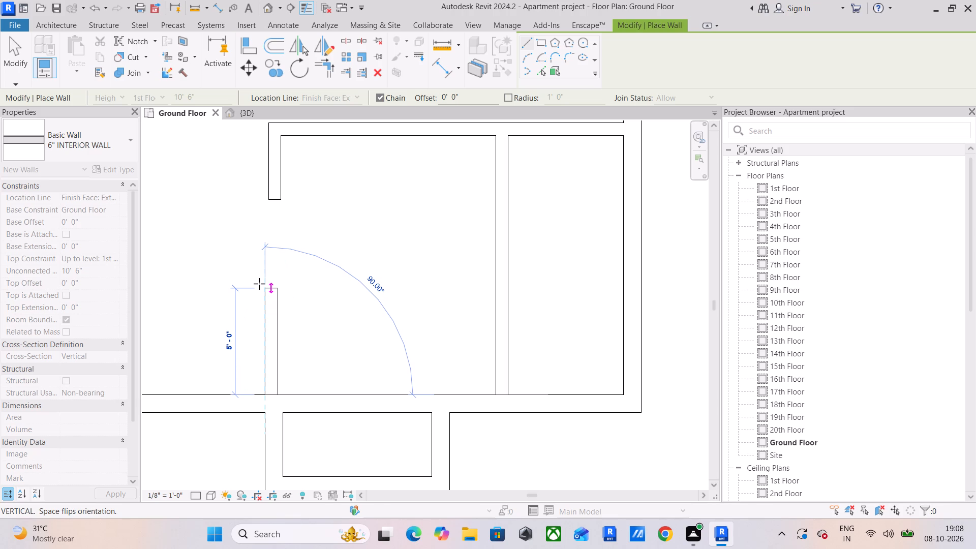
pyautogui.write("4'")
pyautogui.press('Return')
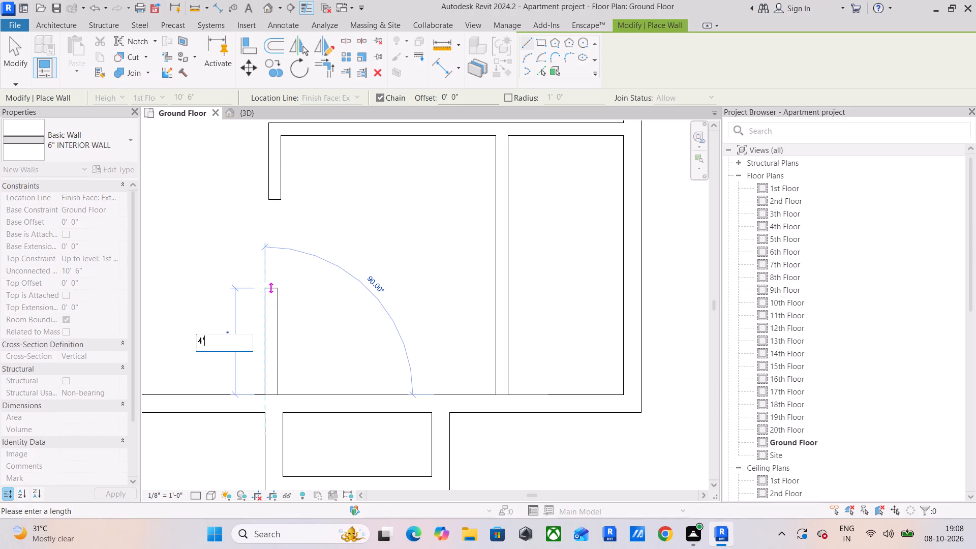
pyautogui.press('Escape')
pyautogui.scroll(2, 317, 315)
pyautogui.press('Escape')
# Align the lower wall stub's left face with the left face of the upper wall stub.
pyautogui.click(240, 47)
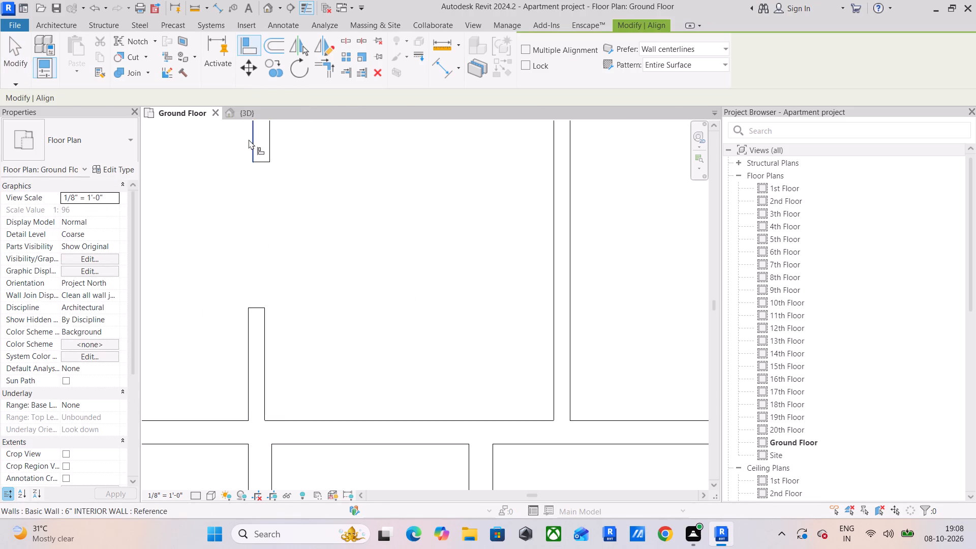
pyautogui.click(249, 139)
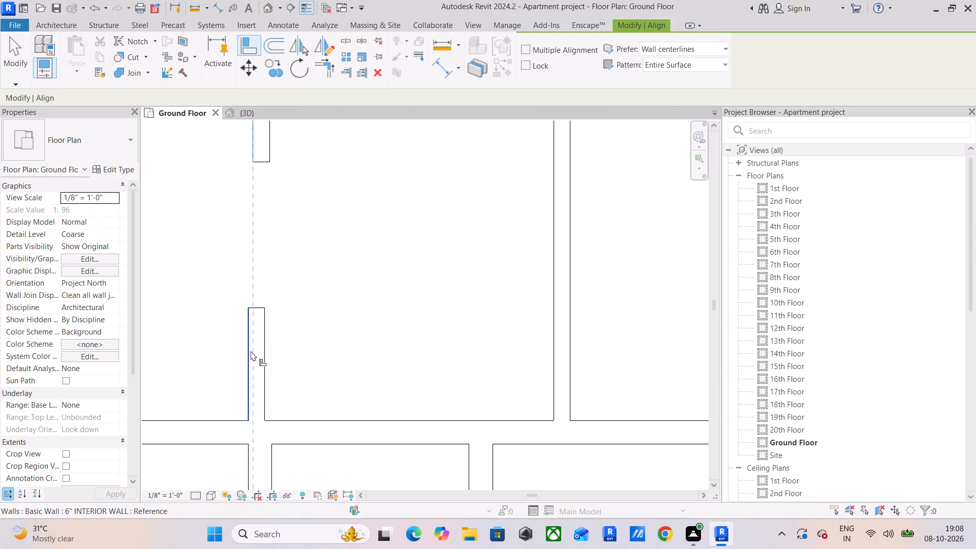
pyautogui.click(251, 351)
pyautogui.moveTo(299, 365); pyautogui.dragTo(300, 269, button='middle')
pyautogui.scroll(-9, 300, 269)
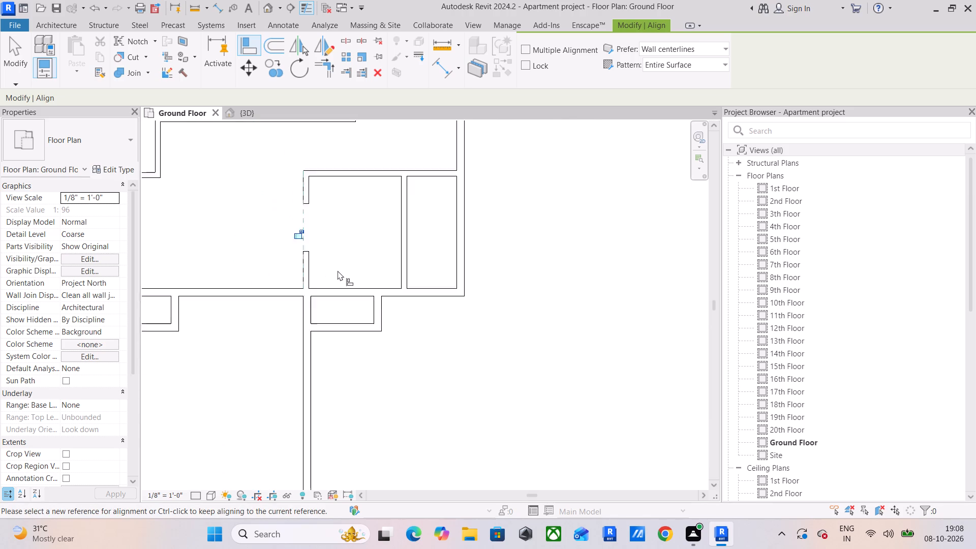
pyautogui.scroll(-1, 338, 270)
pyautogui.moveTo(340, 270); pyautogui.dragTo(325, 263, button='middle')
pyautogui.scroll(-1, 325, 263)
pyautogui.press('Escape')
pyautogui.press('Escape')
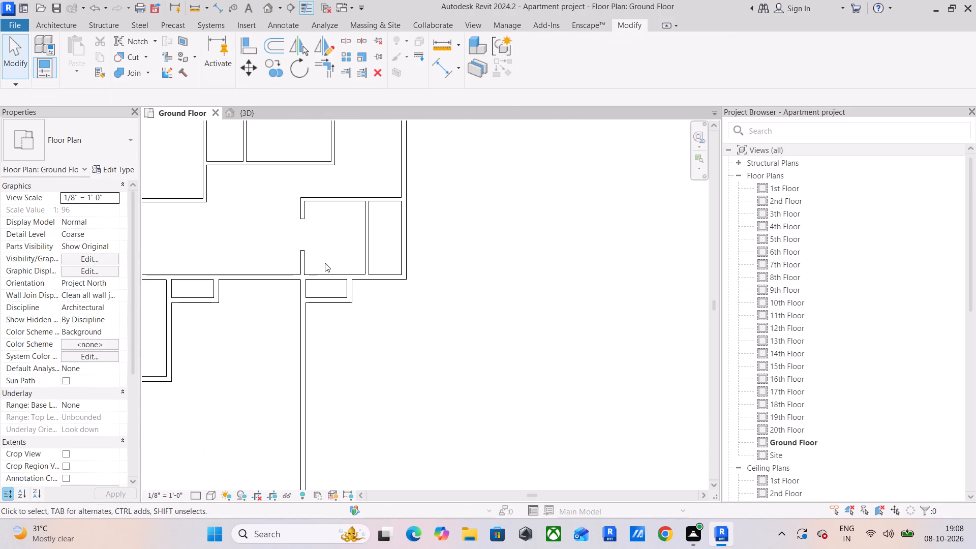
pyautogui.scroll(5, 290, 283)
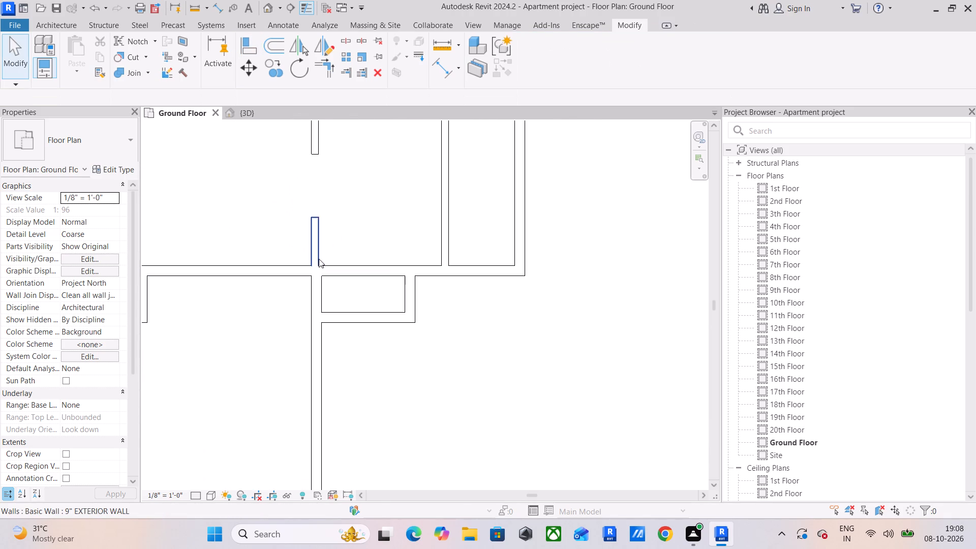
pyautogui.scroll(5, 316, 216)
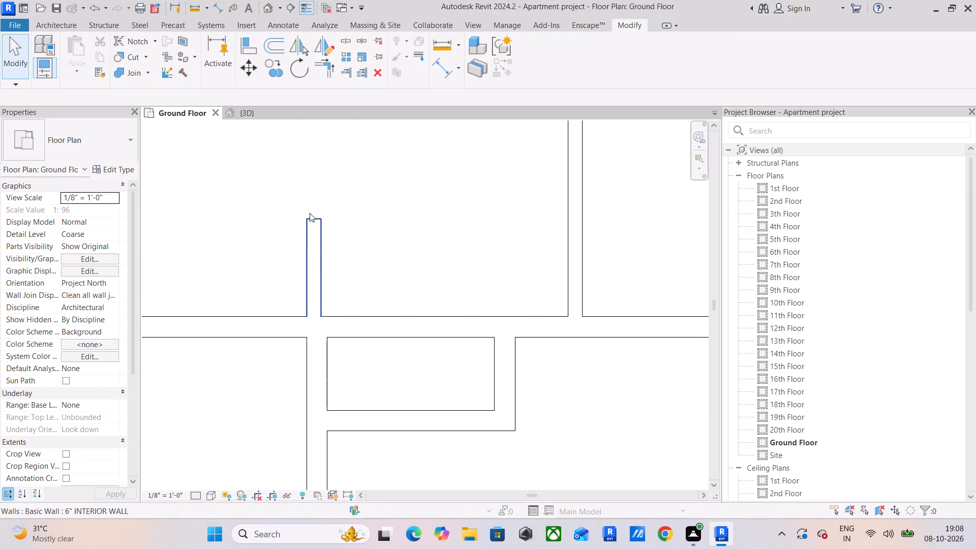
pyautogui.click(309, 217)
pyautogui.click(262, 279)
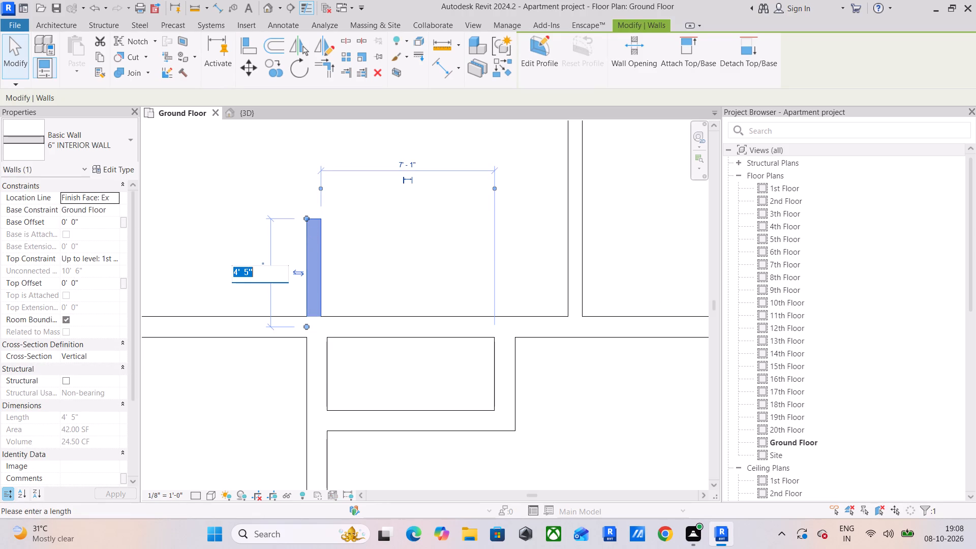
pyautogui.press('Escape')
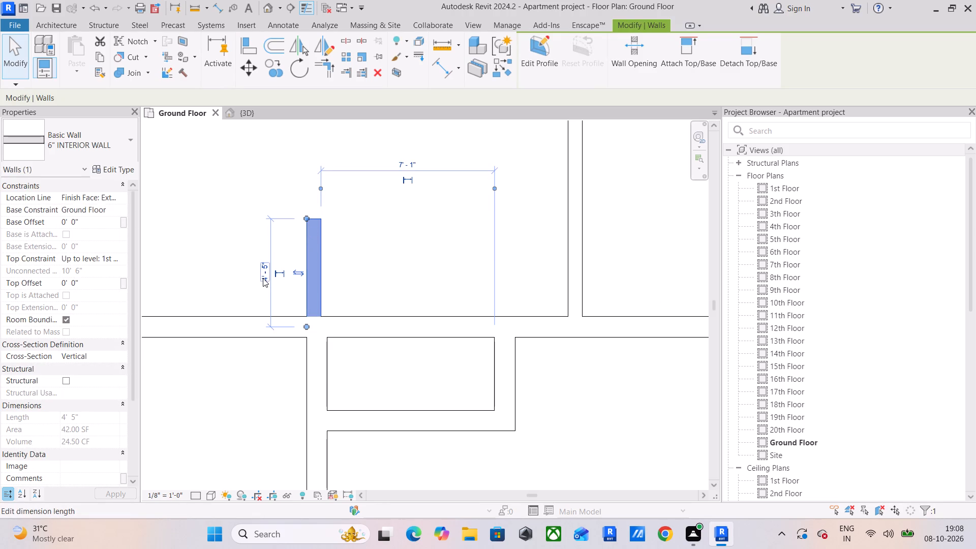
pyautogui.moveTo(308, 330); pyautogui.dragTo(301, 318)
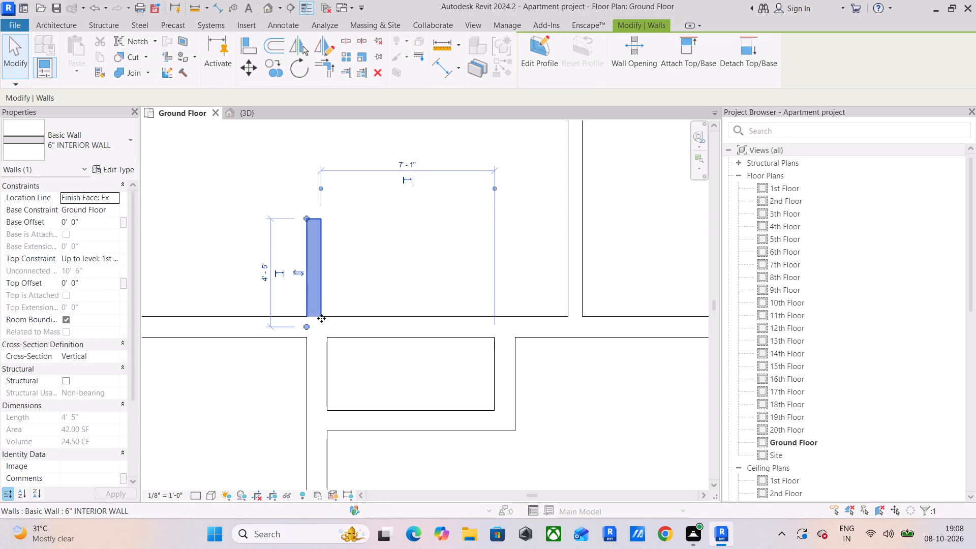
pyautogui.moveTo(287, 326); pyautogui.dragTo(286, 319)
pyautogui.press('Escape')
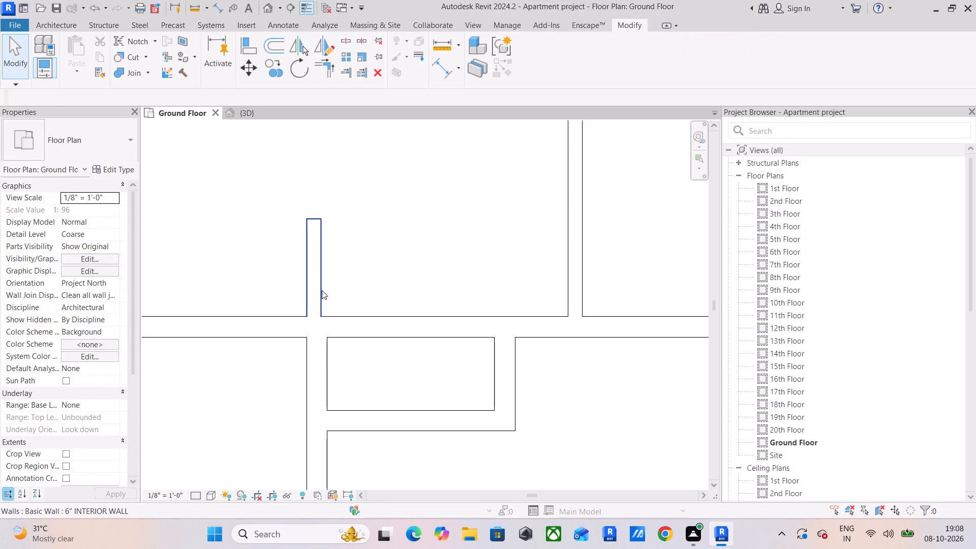
# Set the lower interior wall stub's length to 3' 5".
pyautogui.click(317, 279)
pyautogui.scroll(4, 257, 271)
pyautogui.click(274, 267)
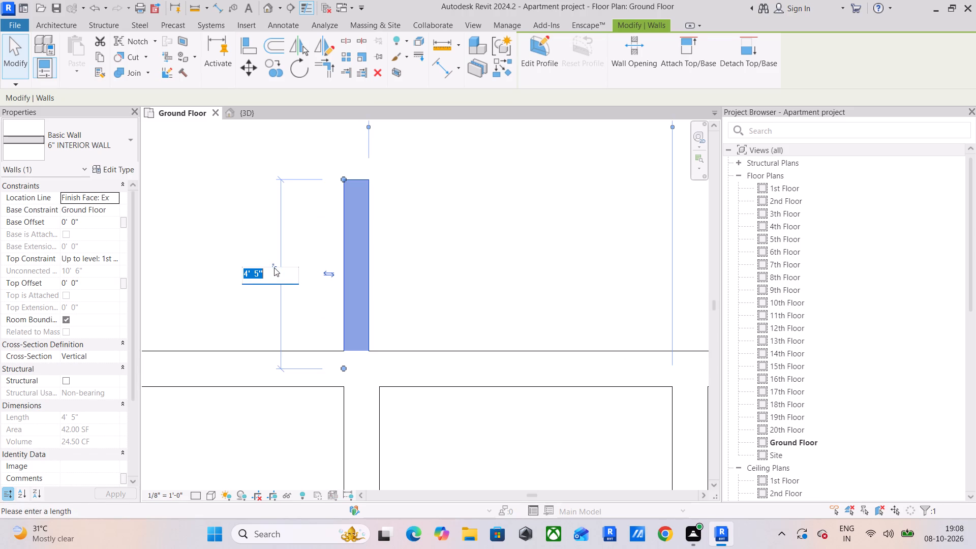
pyautogui.write('3\'5"')
pyautogui.press('Return')
pyautogui.press('Escape')
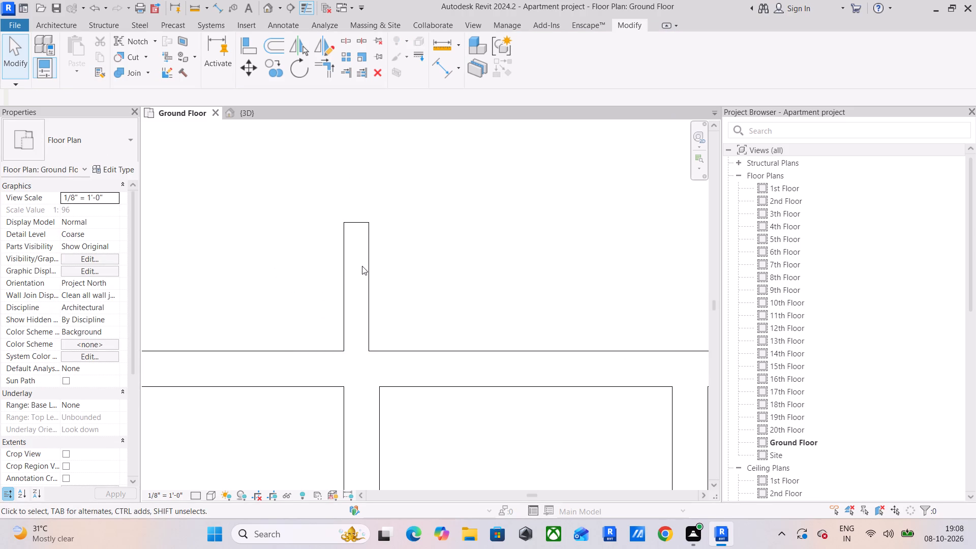
# Examine the new room's wall layout in the far block, followed by the overall ground floor plan.
pyautogui.scroll(-3, 362, 266)
pyautogui.moveTo(408, 265); pyautogui.dragTo(218, 303, button='middle')
pyautogui.scroll(-4, 254, 305)
pyautogui.moveTo(279, 306); pyautogui.dragTo(352, 314, button='middle')
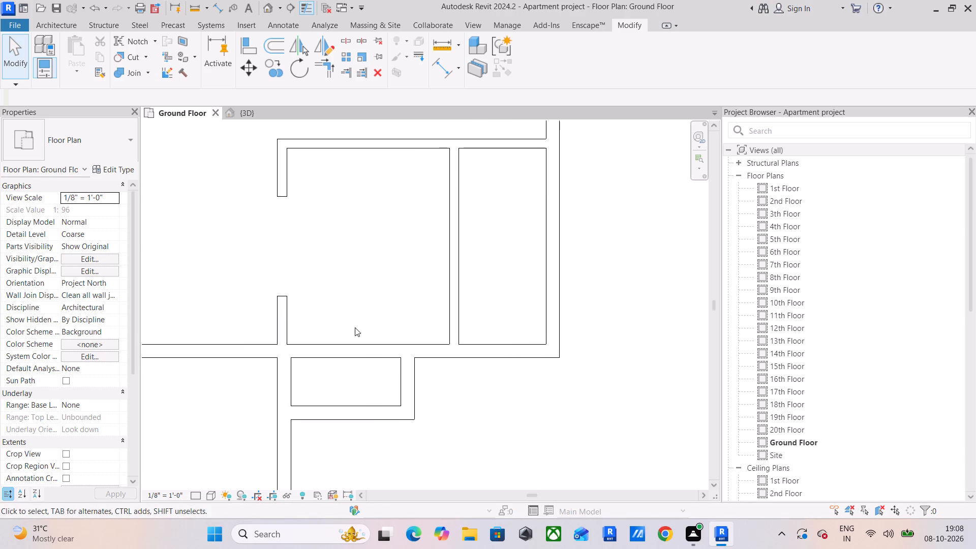
pyautogui.scroll(-1, 355, 327)
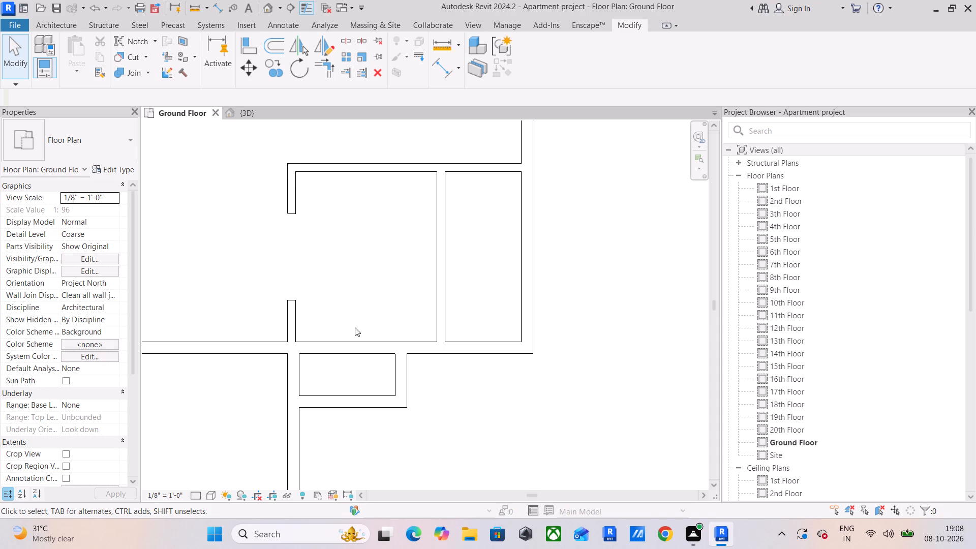
pyautogui.moveTo(347, 325); pyautogui.dragTo(567, 333, button='middle')
pyautogui.scroll(-4, 544, 332)
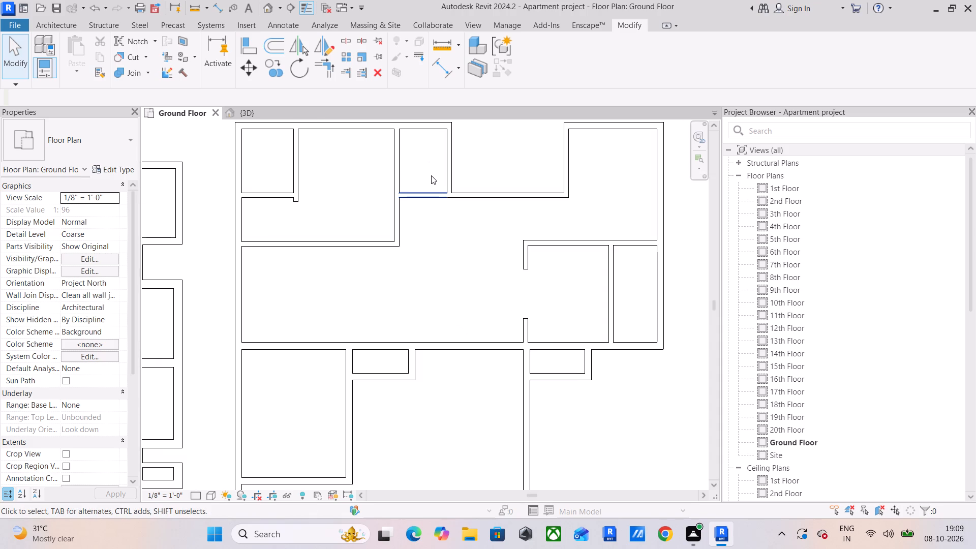
pyautogui.moveTo(405, 242); pyautogui.dragTo(428, 238, button='middle')
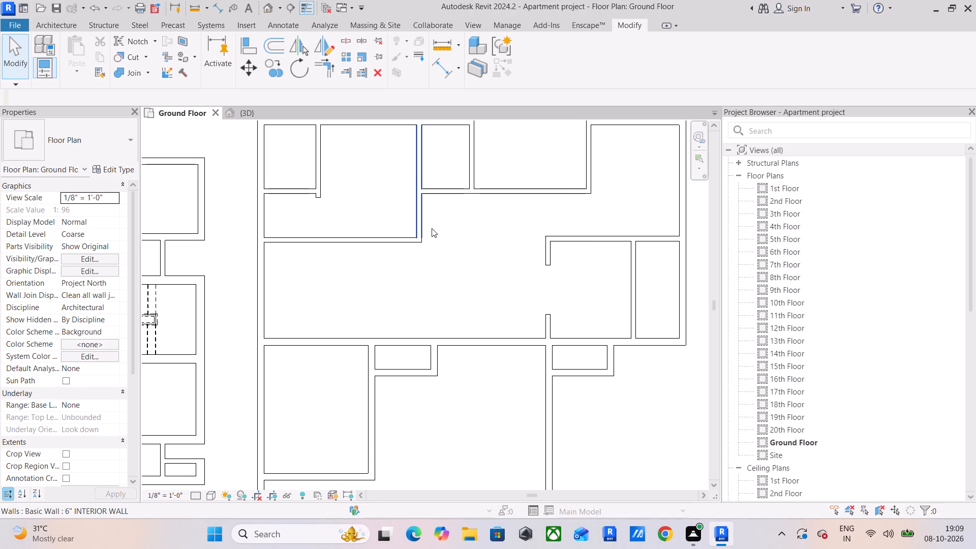
pyautogui.scroll(-3, 460, 229)
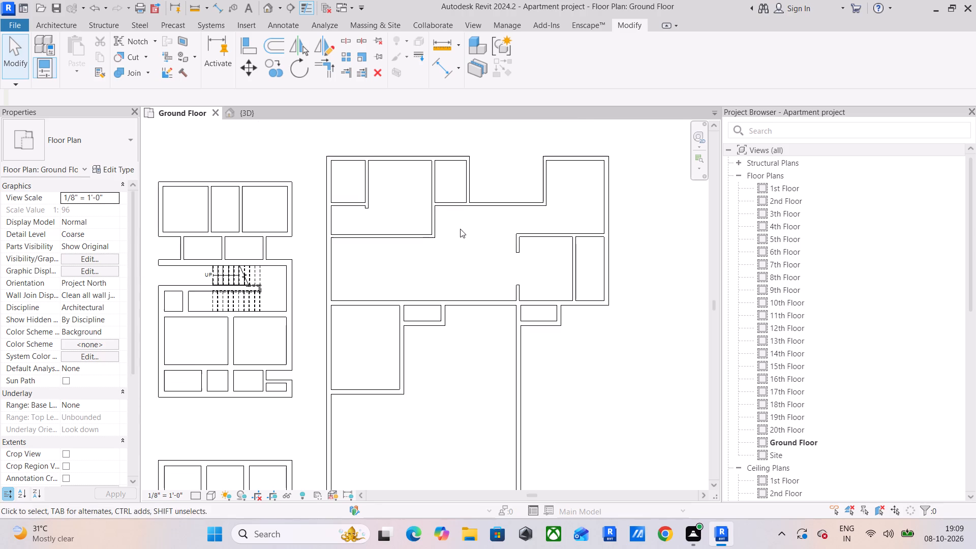
pyautogui.moveTo(461, 229); pyautogui.dragTo(535, 223, button='middle')
pyautogui.scroll(-3, 509, 228)
pyautogui.moveTo(502, 235); pyautogui.dragTo(668, 232, button='middle')
pyautogui.moveTo(550, 236); pyautogui.dragTo(329, 251, button='middle')
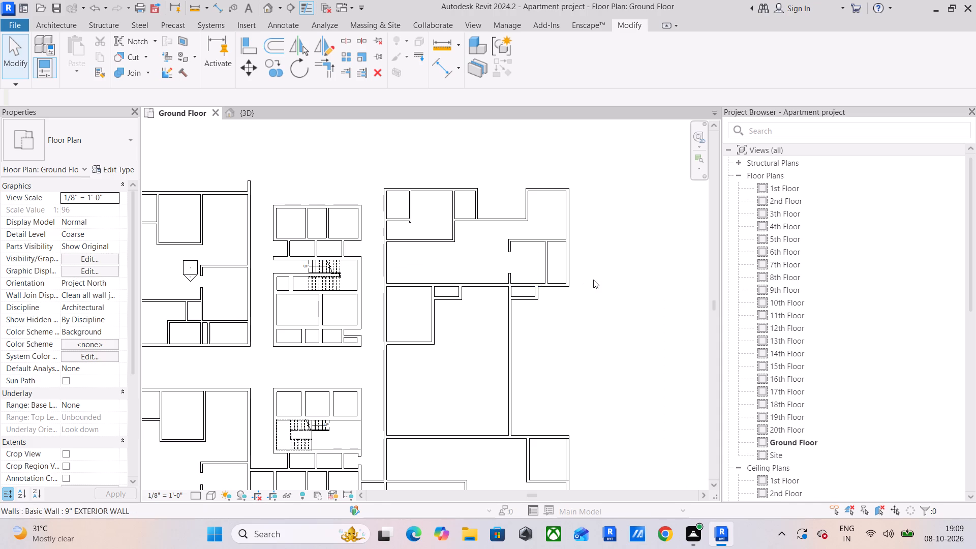
pyautogui.scroll(-3, 593, 280)
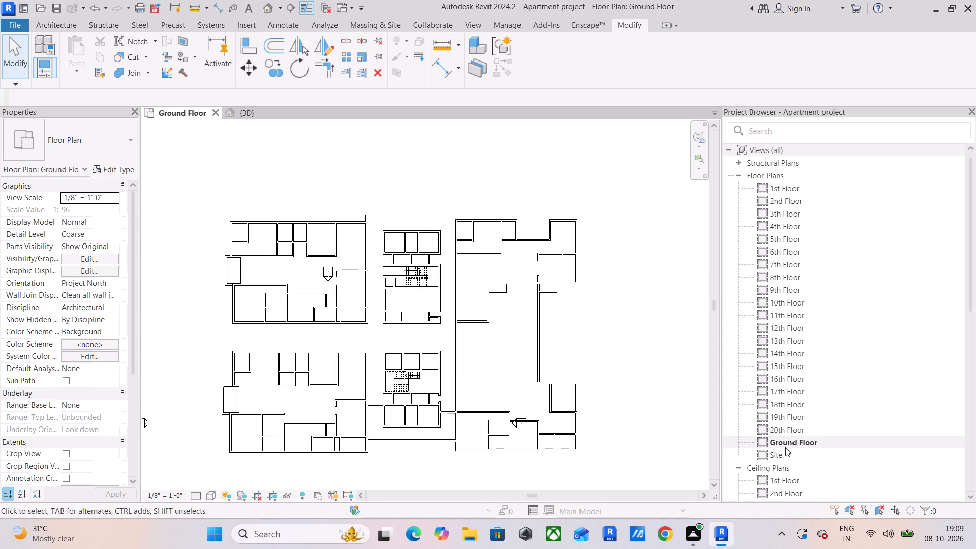
# In the South elevation, add a level offset 1' 6" below the Ground Floor level, with a plan view.
pyautogui.scroll(-4, 825, 430)
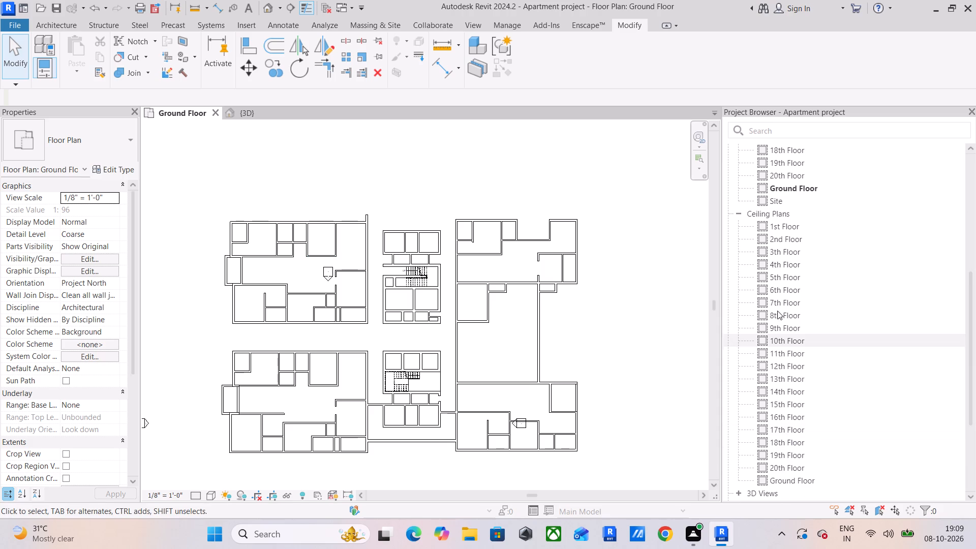
pyautogui.scroll(-4, 768, 289)
pyautogui.doubleClick(787, 405)
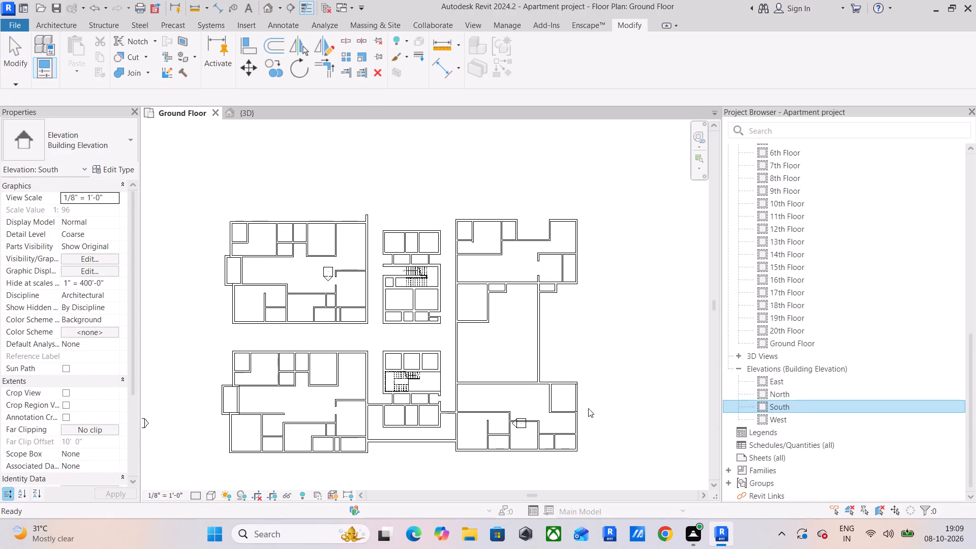
pyautogui.moveTo(386, 431); pyautogui.dragTo(360, 295, button='middle')
pyautogui.scroll(4, 392, 377)
pyautogui.moveTo(495, 345); pyautogui.dragTo(454, 348, button='middle')
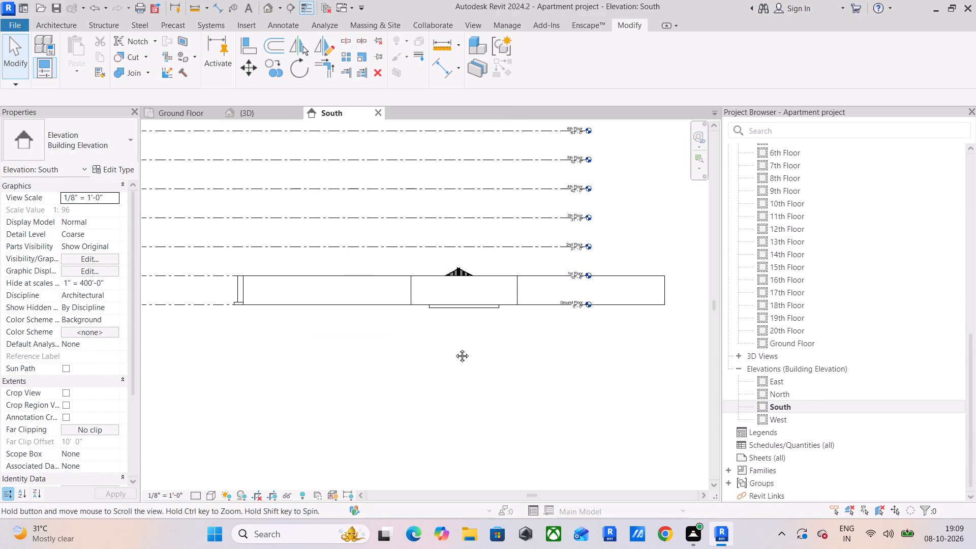
pyautogui.moveTo(454, 348); pyautogui.dragTo(421, 348, button='middle')
pyautogui.scroll(-2, 421, 348)
pyautogui.moveTo(420, 348); pyautogui.dragTo(555, 320, button='middle')
pyautogui.scroll(4, 293, 270)
pyautogui.moveTo(448, 324); pyautogui.dragTo(411, 326, button='middle')
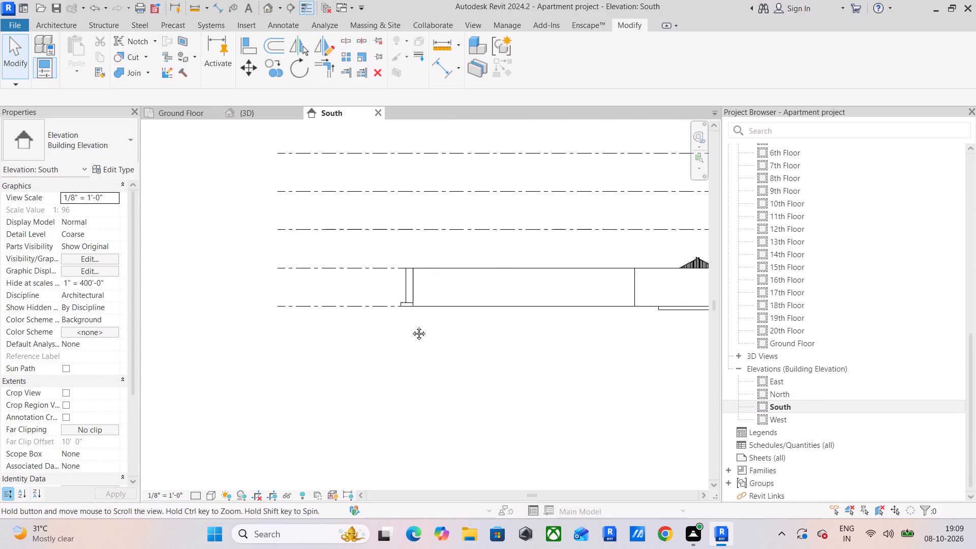
pyautogui.moveTo(411, 326); pyautogui.dragTo(321, 314, button='middle')
pyautogui.click(250, 297)
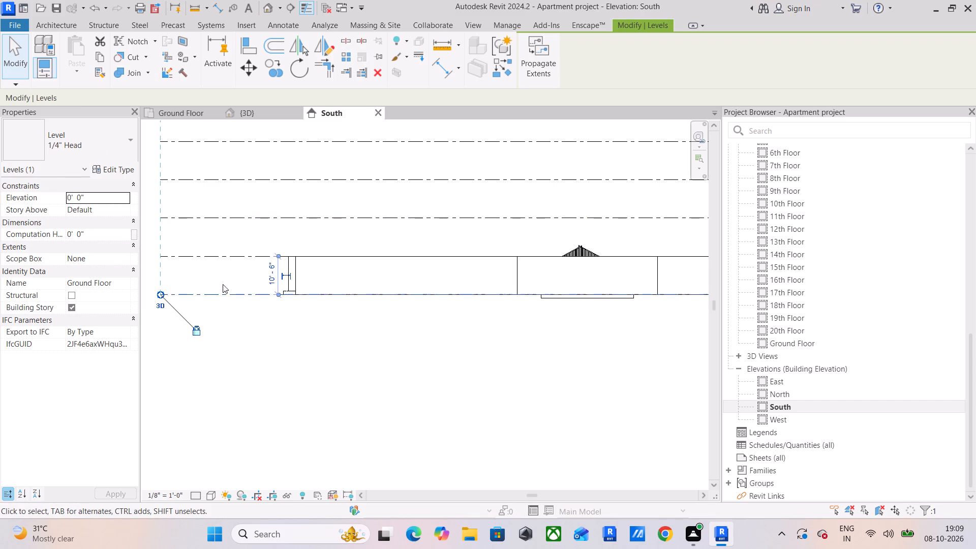
pyautogui.click(208, 292)
pyautogui.click(505, 68)
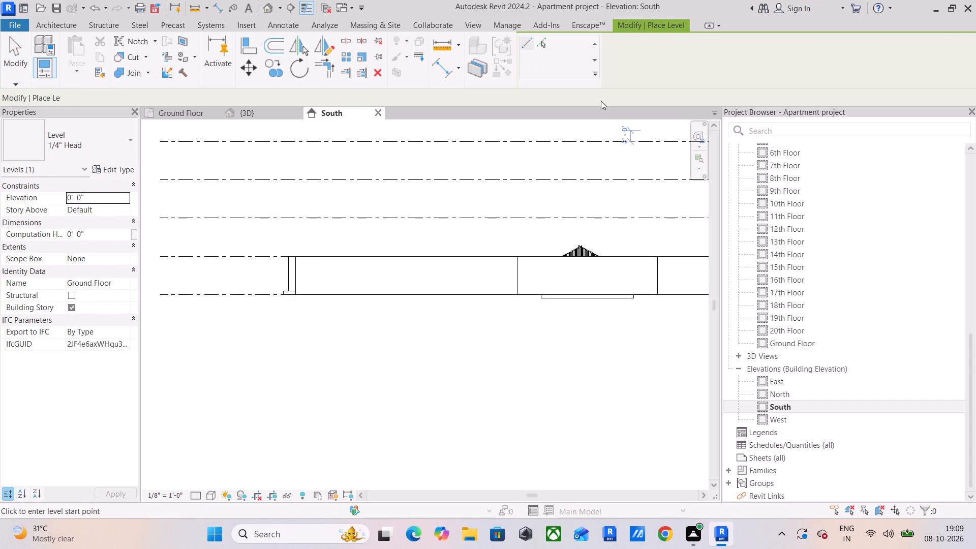
pyautogui.click(542, 44)
pyautogui.moveTo(311, 99); pyautogui.dragTo(307, 99)
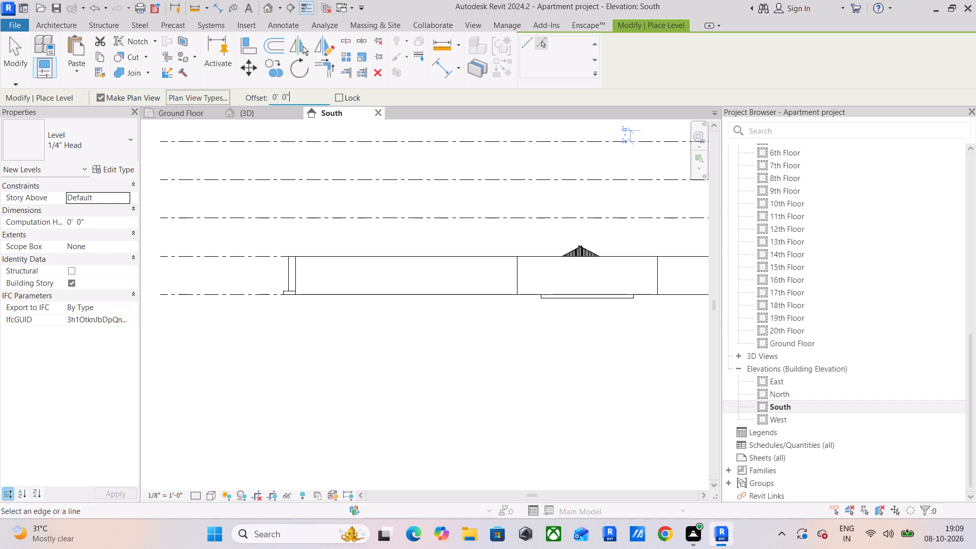
pyautogui.moveTo(307, 99); pyautogui.dragTo(173, 99)
pyautogui.write("1'")
pyautogui.write('6"')
pyautogui.press('Return')
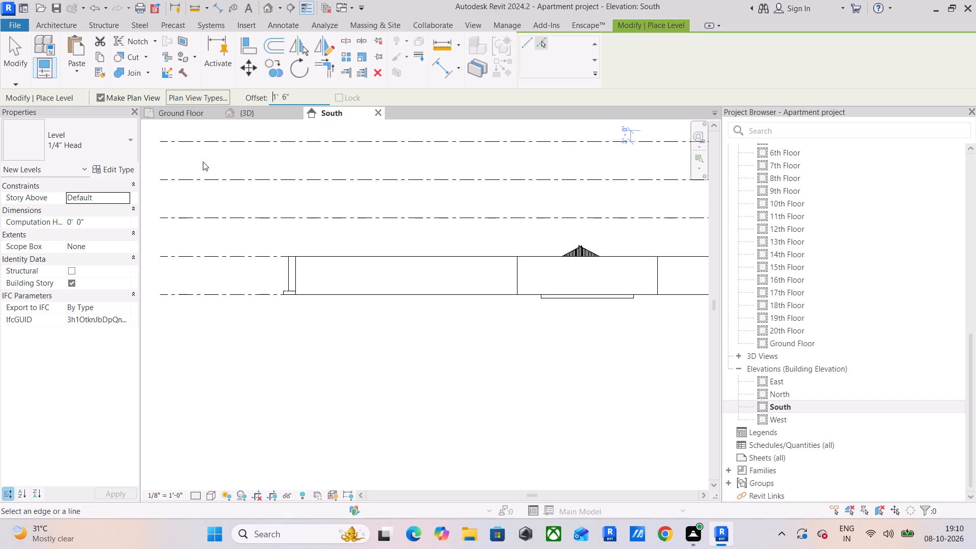
pyautogui.click(212, 299)
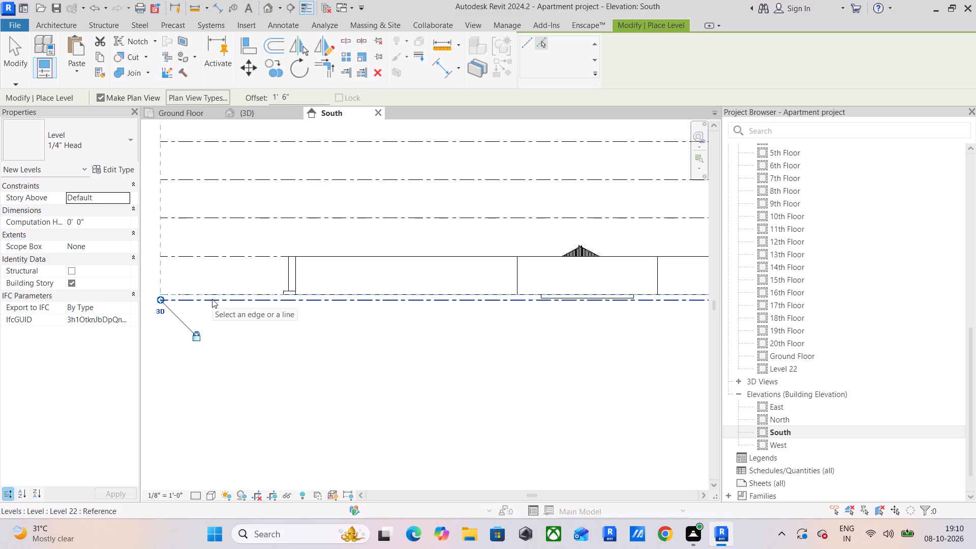
# Examine the new level against the Ground Floor line, the floor slab edge and the building's base in the South elevation.
pyautogui.scroll(5, 476, 278)
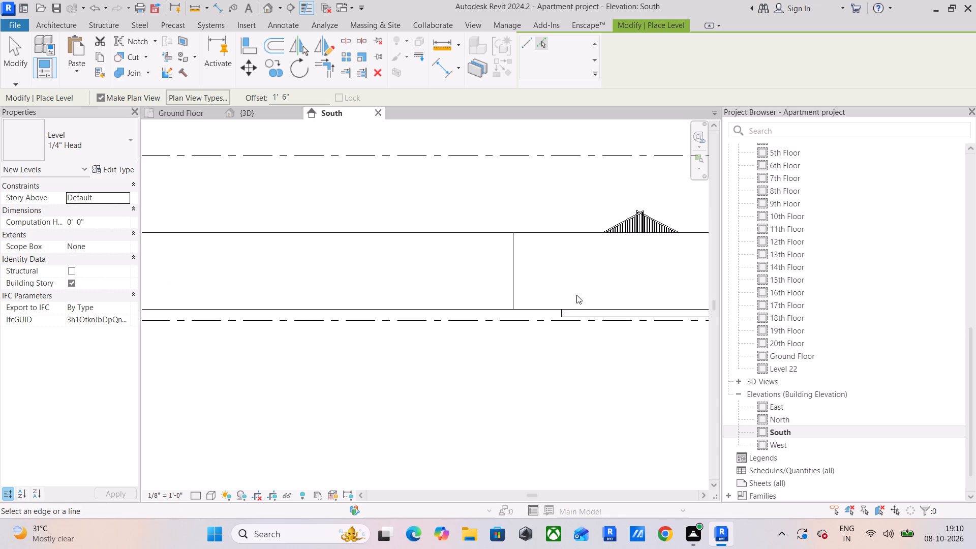
pyautogui.moveTo(576, 295); pyautogui.dragTo(309, 298, button='middle')
pyautogui.scroll(5, 356, 325)
pyautogui.moveTo(257, 306); pyautogui.dragTo(418, 305, button='middle')
pyautogui.press('Escape')
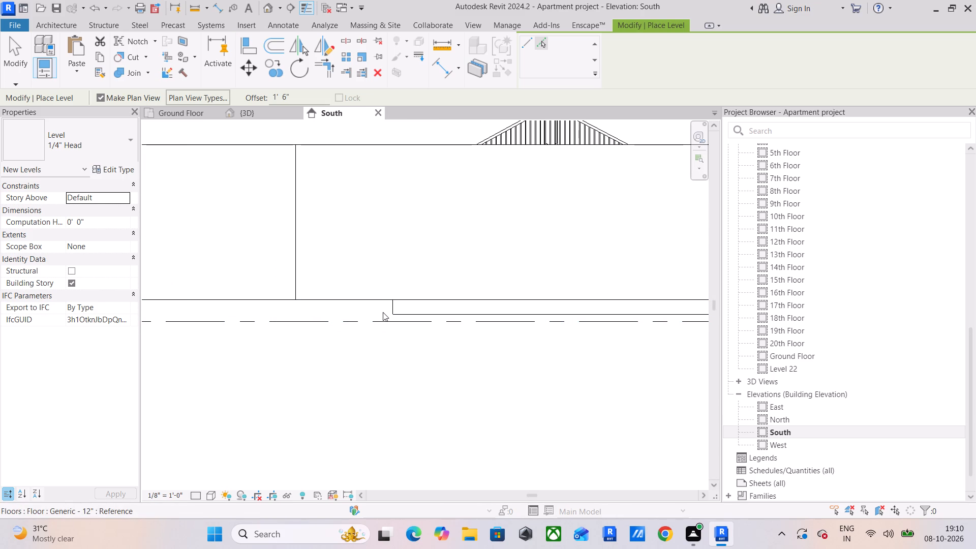
pyautogui.scroll(-9, 383, 312)
pyautogui.moveTo(383, 313); pyautogui.dragTo(568, 322, button='middle')
pyautogui.moveTo(92, 310); pyautogui.dragTo(280, 343, button='middle')
pyautogui.moveTo(288, 341); pyautogui.dragTo(502, 365, button='middle')
pyautogui.scroll(-3, 503, 364)
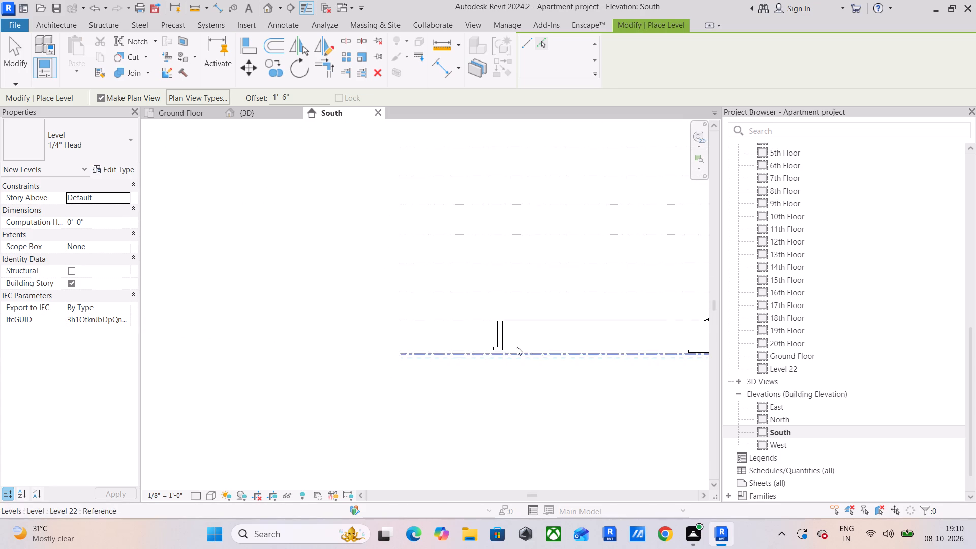
pyautogui.moveTo(470, 324); pyautogui.dragTo(442, 335, button='middle')
# Examine the Ground Floor plan, from the overall layout to the lower stair core.
pyautogui.click(180, 105)
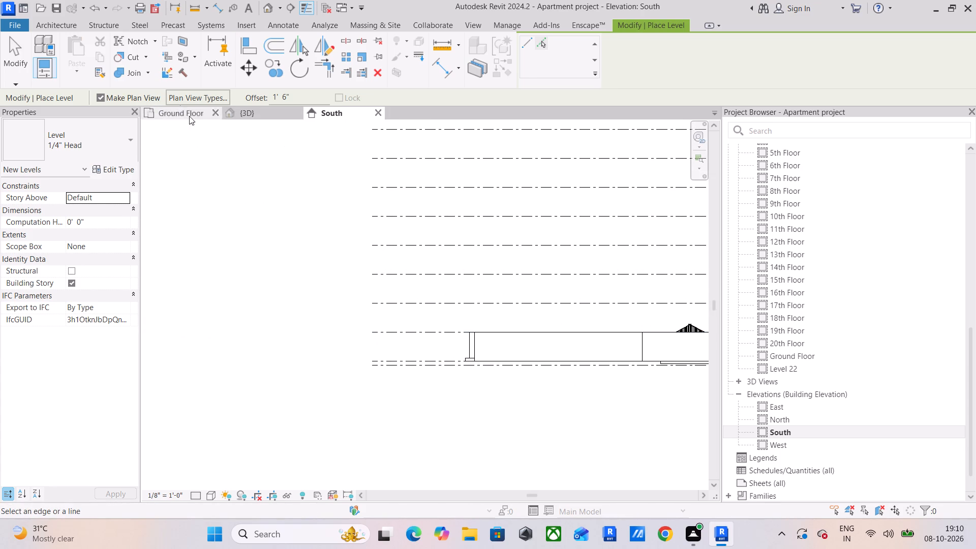
pyautogui.click(187, 112)
pyautogui.scroll(-3, 473, 317)
pyautogui.moveTo(487, 314); pyautogui.dragTo(399, 277, button='middle')
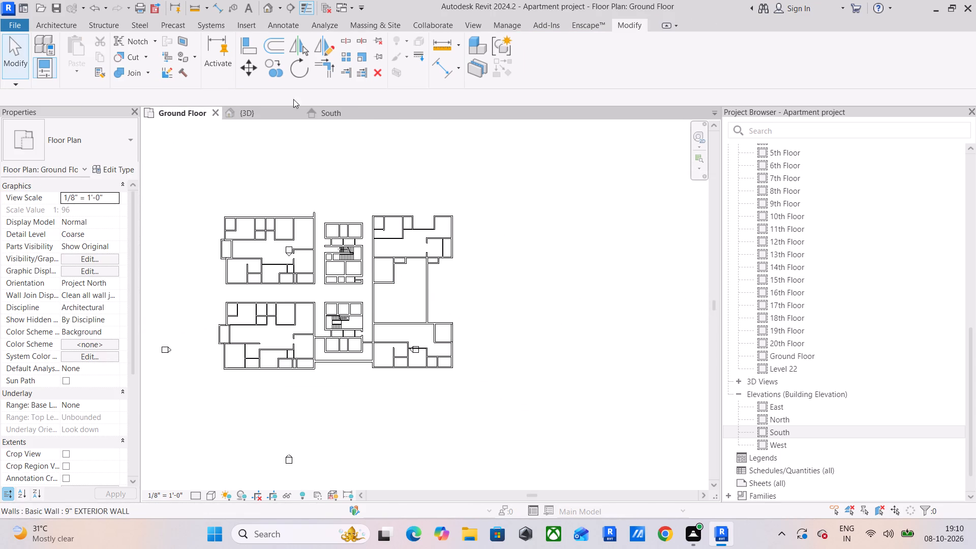
pyautogui.scroll(4, 438, 328)
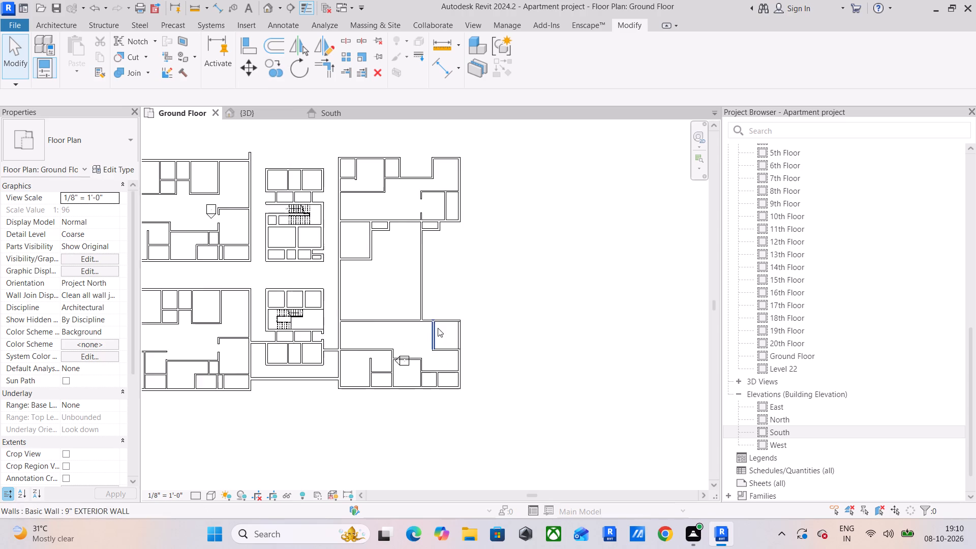
pyautogui.scroll(1, 333, 337)
pyautogui.moveTo(313, 329); pyautogui.dragTo(395, 329, button='middle')
pyautogui.scroll(5, 395, 329)
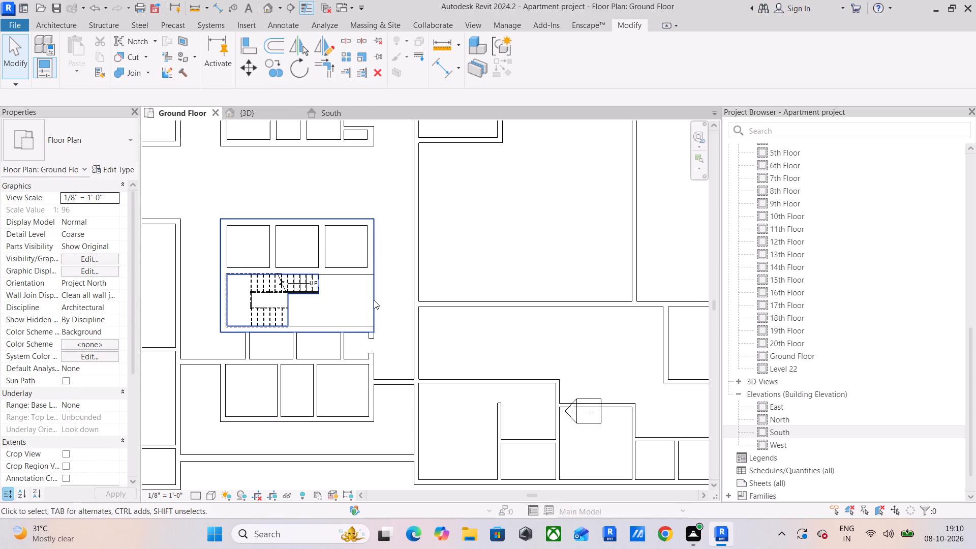
# In the 3D view, set the structure thickness of the lower stair core's Generic - 12" floor type to 6".
pyautogui.click(255, 113)
pyautogui.scroll(-5, 347, 269)
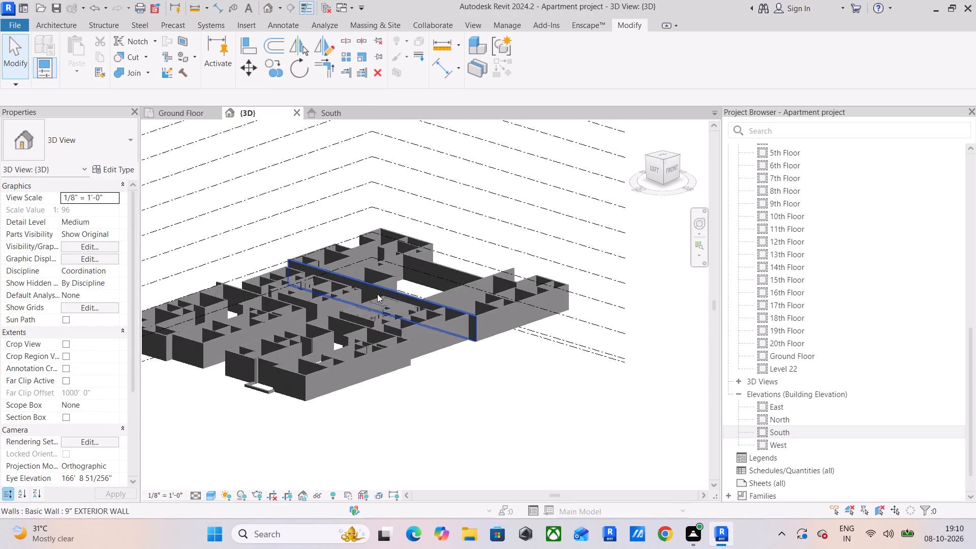
pyautogui.keyDown('shift'); pyautogui.moveTo(406, 348); pyautogui.dragTo(495, 287, button='middle'); pyautogui.keyUp('shift')
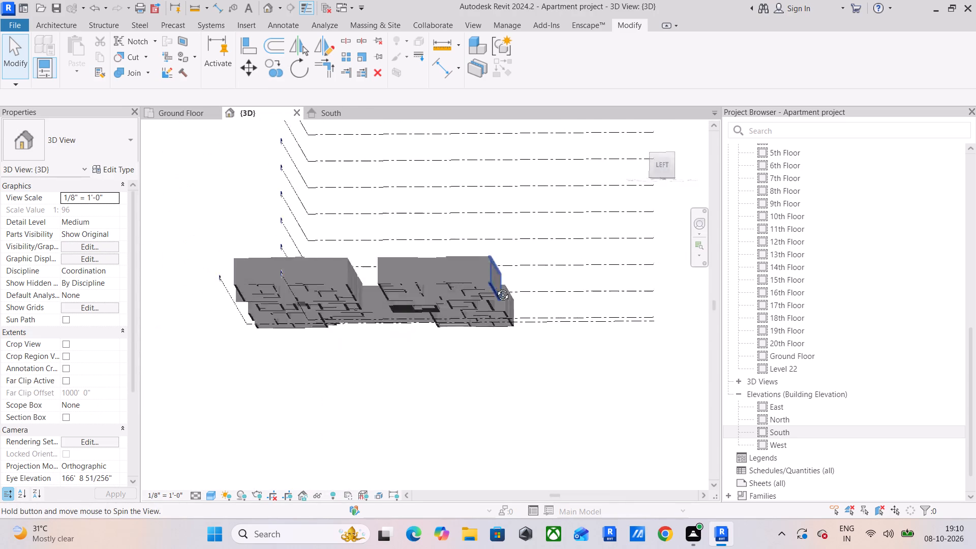
pyautogui.keyDown('shift'); pyautogui.moveTo(495, 287); pyautogui.dragTo(501, 309, button='middle'); pyautogui.keyUp('shift')
pyautogui.scroll(11, 452, 344)
pyautogui.scroll(-7, 401, 326)
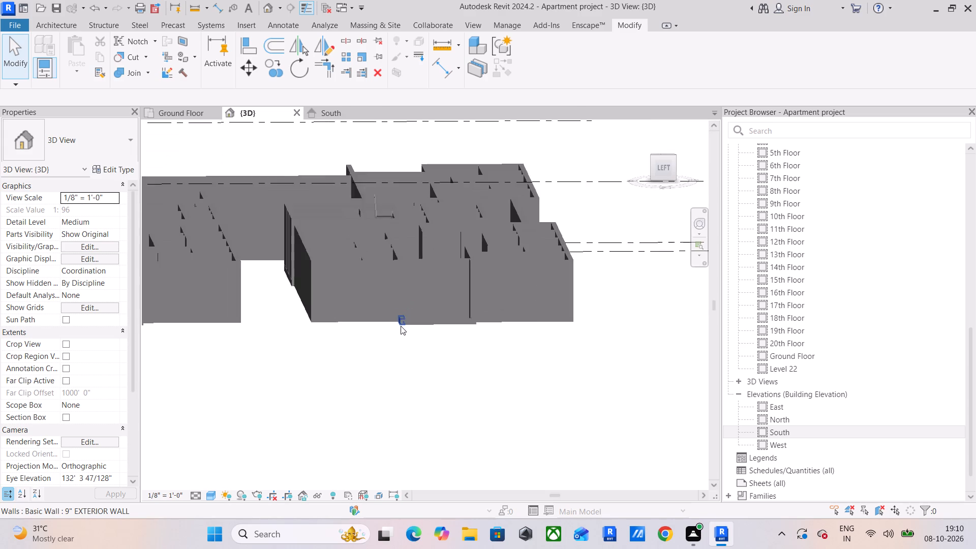
pyautogui.scroll(-3, 401, 326)
pyautogui.keyDown('shift'); pyautogui.moveTo(550, 351); pyautogui.dragTo(249, 303, button='middle'); pyautogui.keyUp('shift')
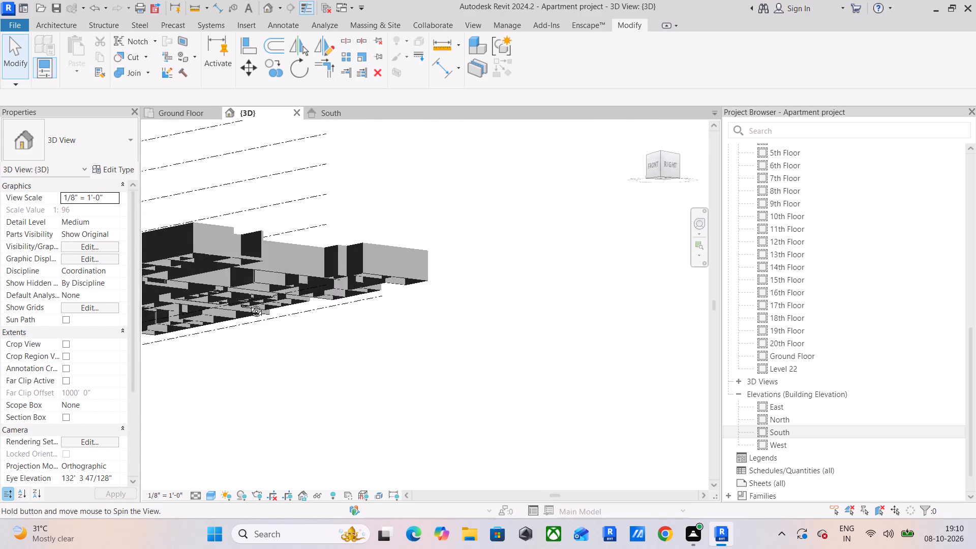
pyautogui.keyDown('shift'); pyautogui.moveTo(249, 303); pyautogui.dragTo(196, 266, button='middle'); pyautogui.keyUp('shift')
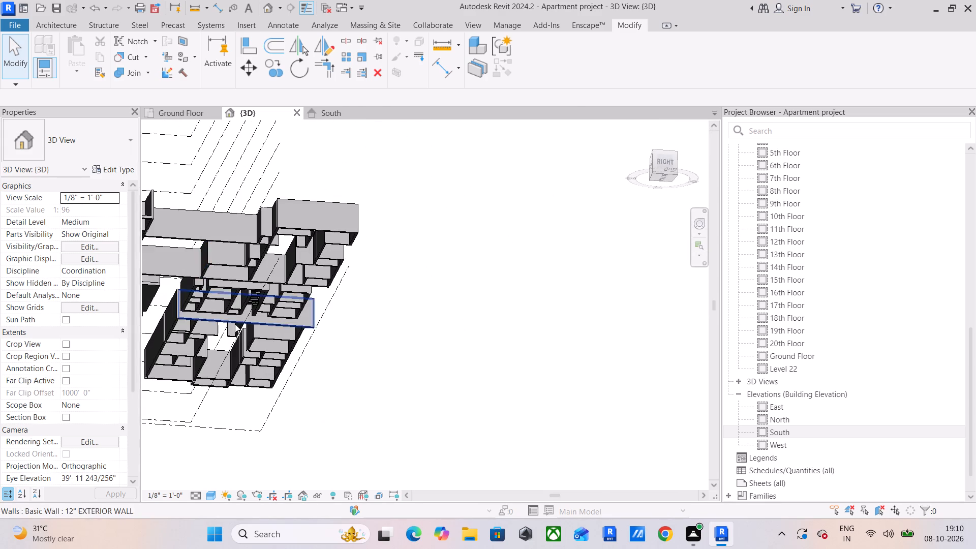
pyautogui.moveTo(249, 337); pyautogui.dragTo(423, 319, button='middle')
pyautogui.scroll(16, 292, 272)
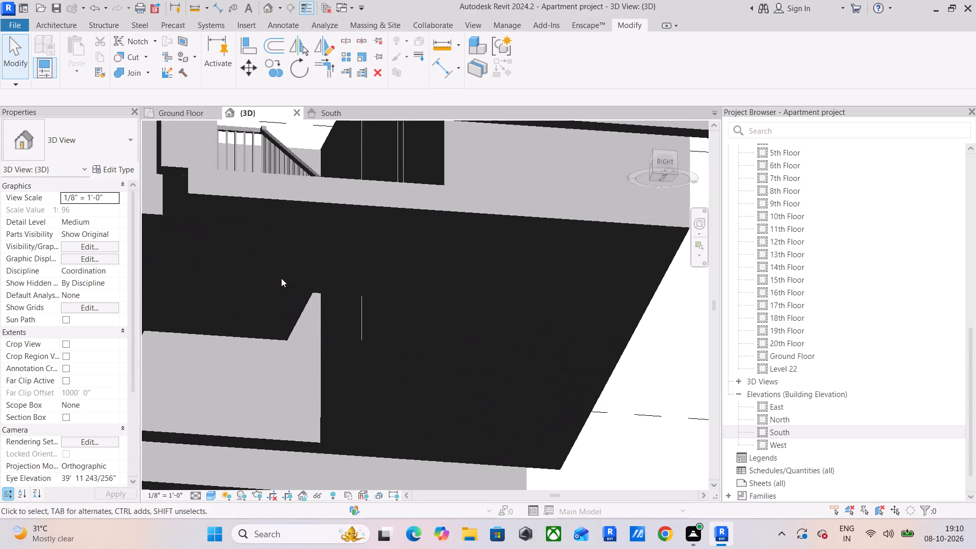
pyautogui.click(293, 319)
pyautogui.scroll(-8, 307, 344)
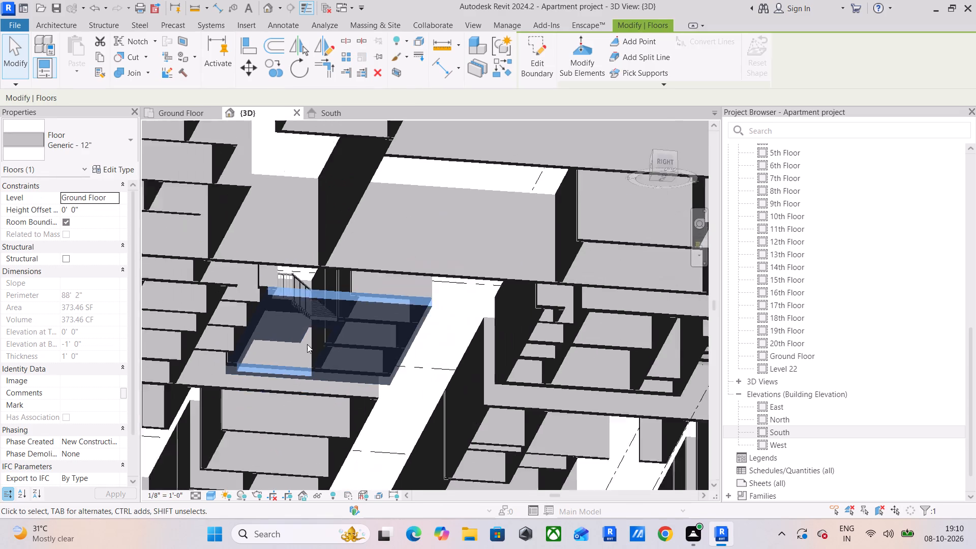
pyautogui.scroll(-1, 307, 344)
pyautogui.click(121, 135)
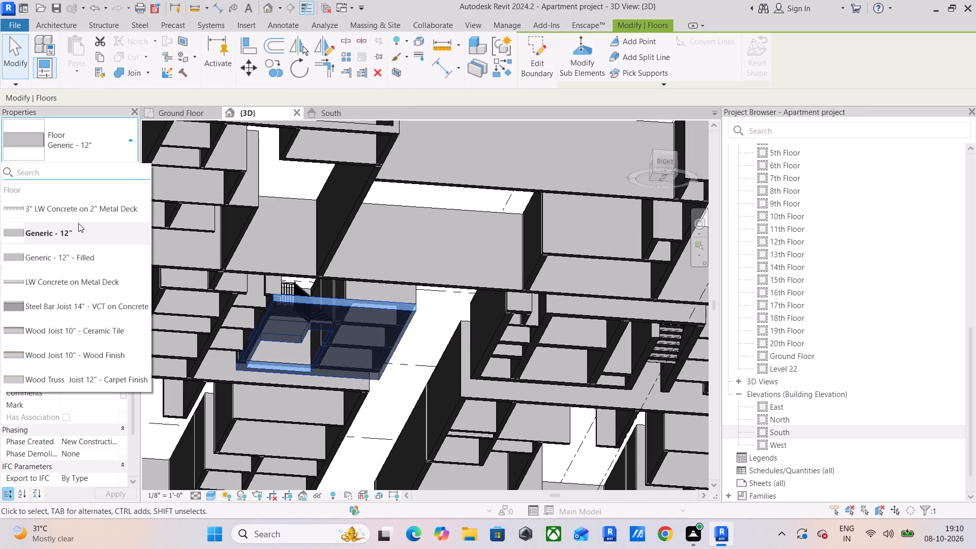
pyautogui.scroll(3, 79, 225)
pyautogui.click(109, 151)
pyautogui.click(112, 170)
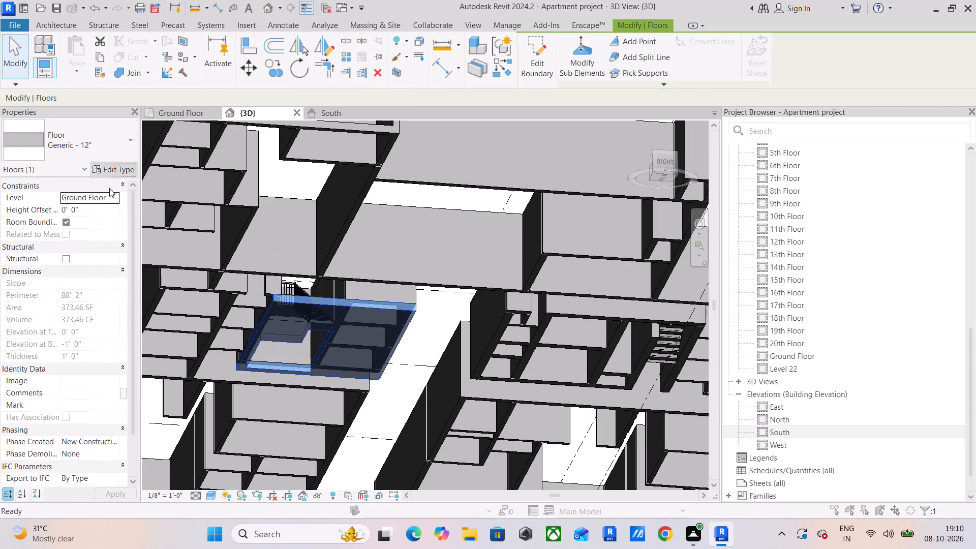
pyautogui.click(591, 187)
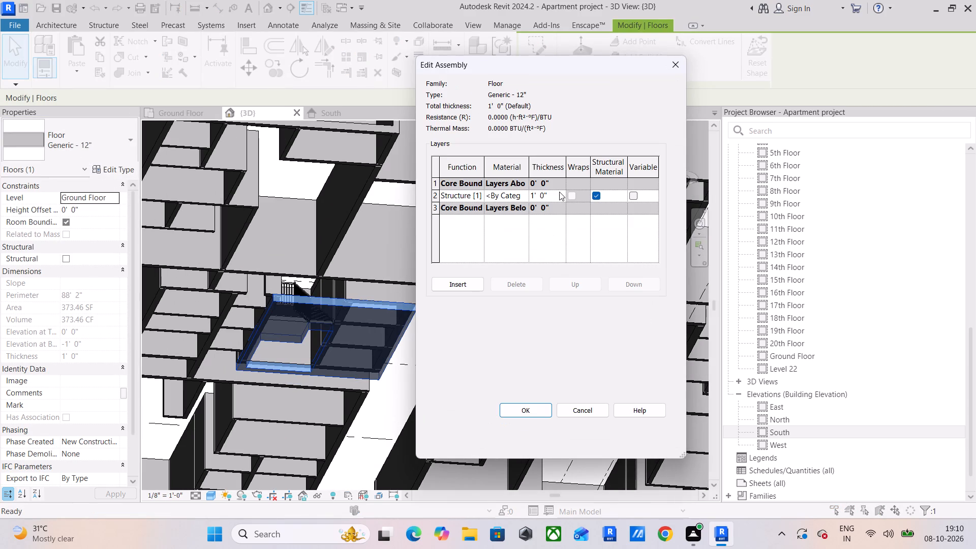
pyautogui.click(559, 192)
pyautogui.write('6"')
pyautogui.press('Return')
pyautogui.click(536, 408)
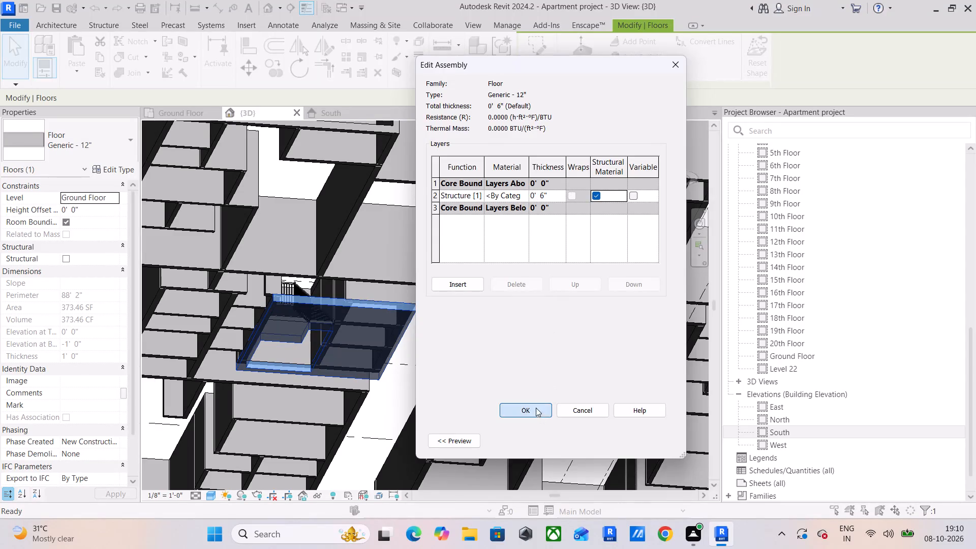
pyautogui.click(660, 438)
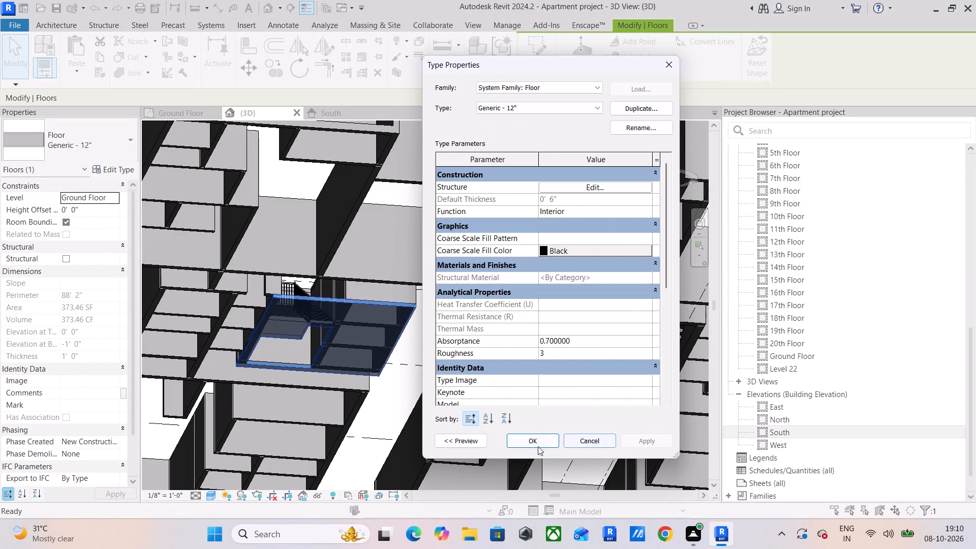
pyautogui.click(537, 446)
pyautogui.click(408, 387)
# Examine the whole building model from several sides in 3D, followed by the overall Ground Floor plan.
pyautogui.scroll(-8, 402, 387)
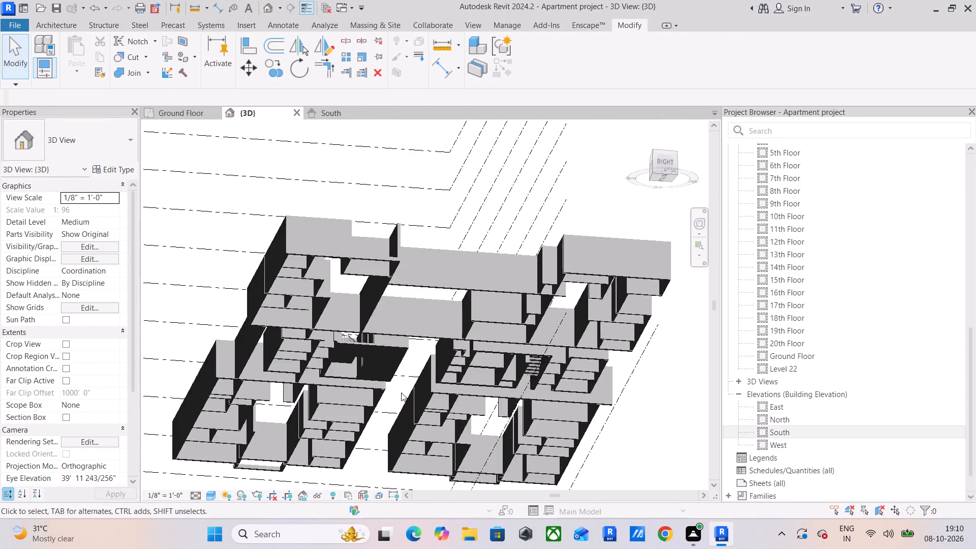
pyautogui.scroll(-3, 401, 392)
pyautogui.keyDown('shift'); pyautogui.moveTo(399, 394); pyautogui.dragTo(530, 545, button='middle'); pyautogui.keyUp('shift')
pyautogui.keyDown('shift'); pyautogui.moveTo(435, 450); pyautogui.dragTo(628, 374, button='middle'); pyautogui.keyUp('shift')
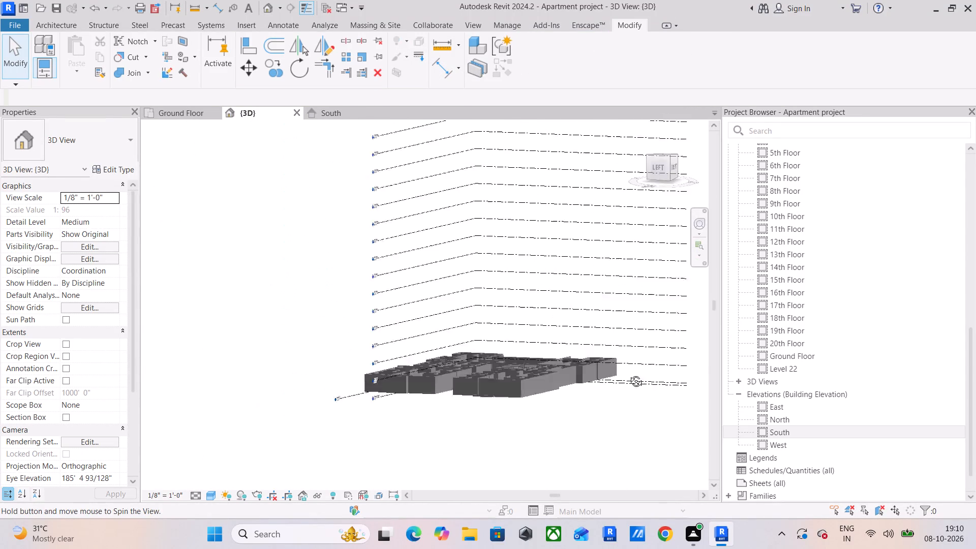
pyautogui.keyDown('shift'); pyautogui.moveTo(628, 374); pyautogui.dragTo(629, 373, button='middle'); pyautogui.keyUp('shift')
pyautogui.keyDown('shift'); pyautogui.moveTo(617, 368); pyautogui.dragTo(436, 372, button='middle'); pyautogui.keyUp('shift')
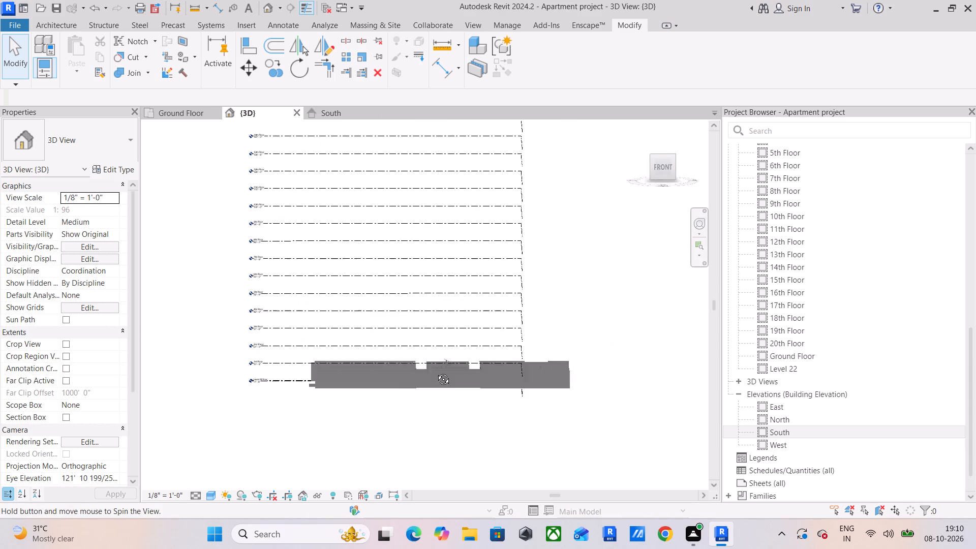
pyautogui.keyDown('shift'); pyautogui.moveTo(436, 372); pyautogui.dragTo(416, 376, button='middle'); pyautogui.keyUp('shift')
pyautogui.keyDown('shift'); pyautogui.moveTo(413, 377); pyautogui.dragTo(427, 379, button='middle'); pyautogui.keyUp('shift')
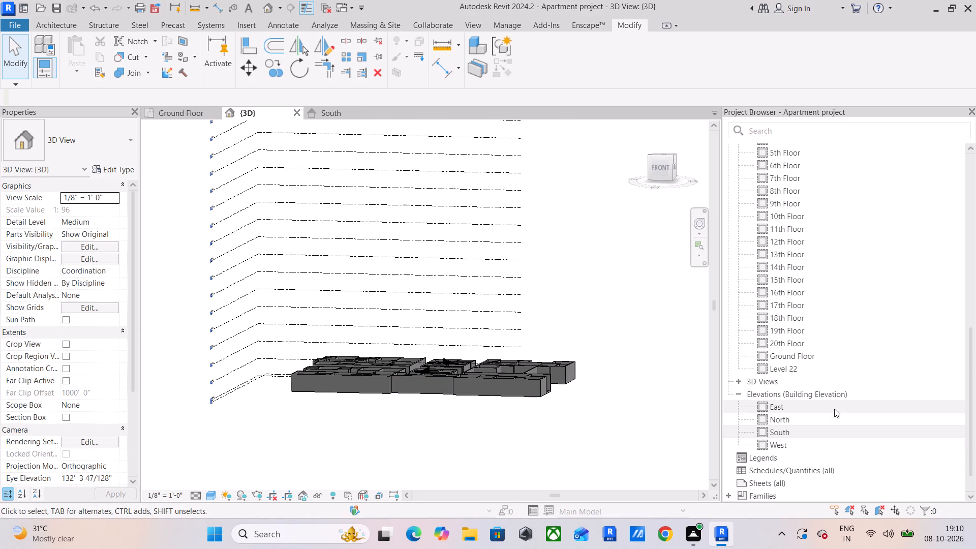
pyautogui.click(181, 109)
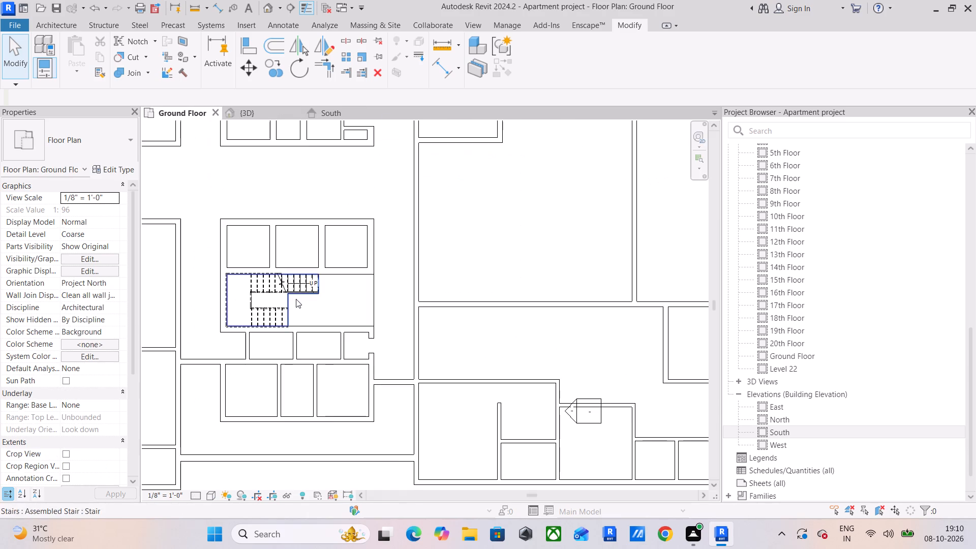
pyautogui.scroll(-9, 296, 299)
pyautogui.moveTo(304, 301); pyautogui.dragTo(382, 347, button='middle')
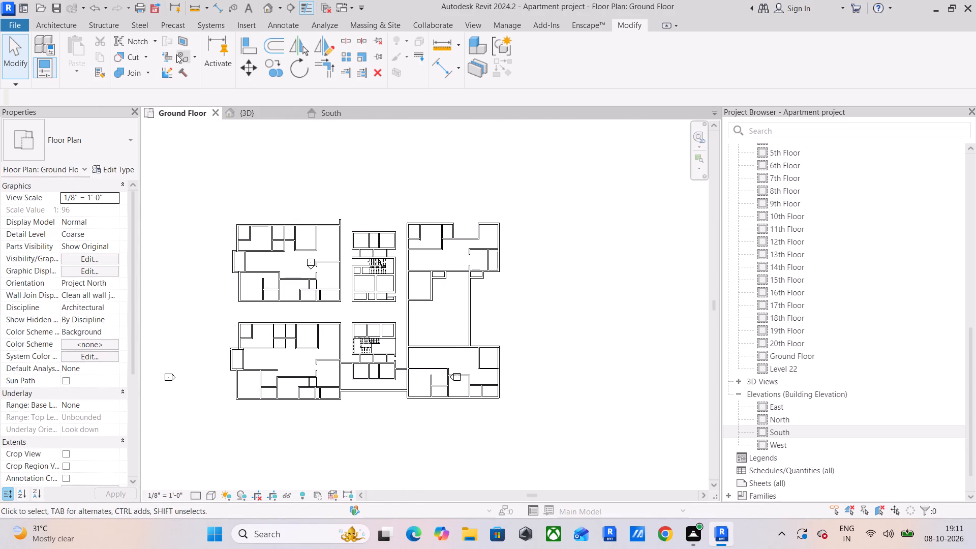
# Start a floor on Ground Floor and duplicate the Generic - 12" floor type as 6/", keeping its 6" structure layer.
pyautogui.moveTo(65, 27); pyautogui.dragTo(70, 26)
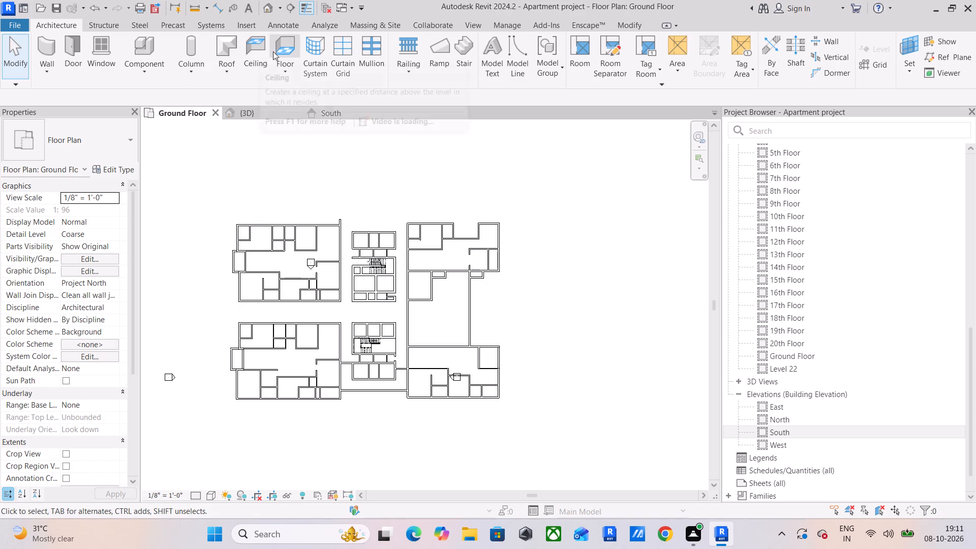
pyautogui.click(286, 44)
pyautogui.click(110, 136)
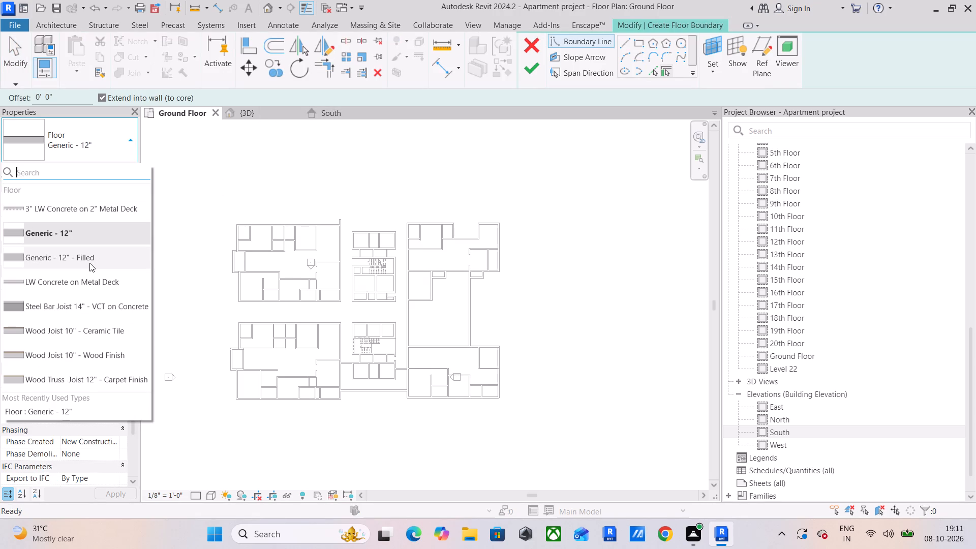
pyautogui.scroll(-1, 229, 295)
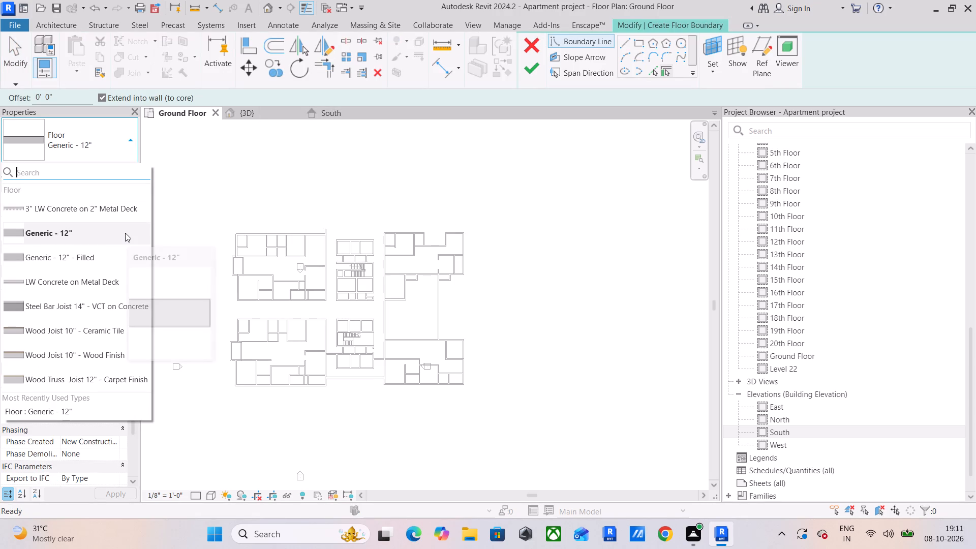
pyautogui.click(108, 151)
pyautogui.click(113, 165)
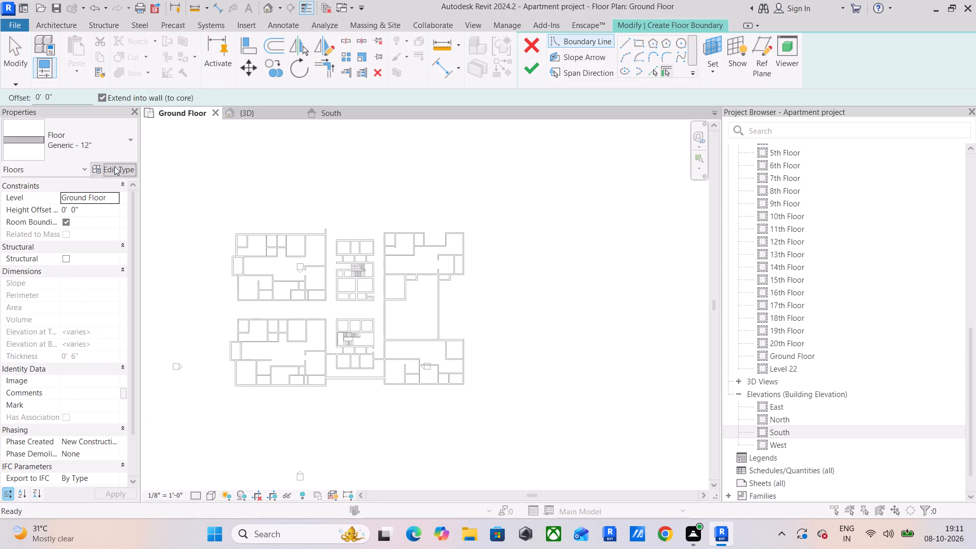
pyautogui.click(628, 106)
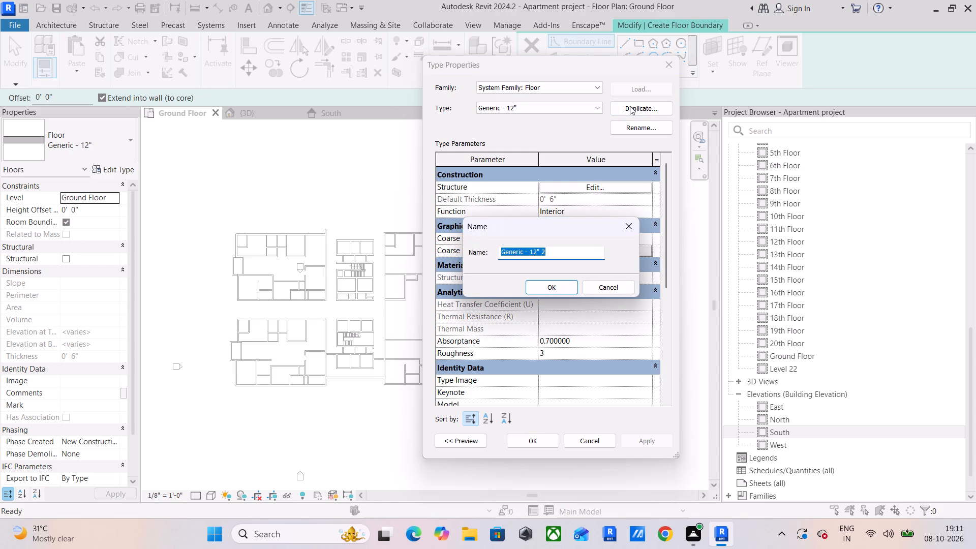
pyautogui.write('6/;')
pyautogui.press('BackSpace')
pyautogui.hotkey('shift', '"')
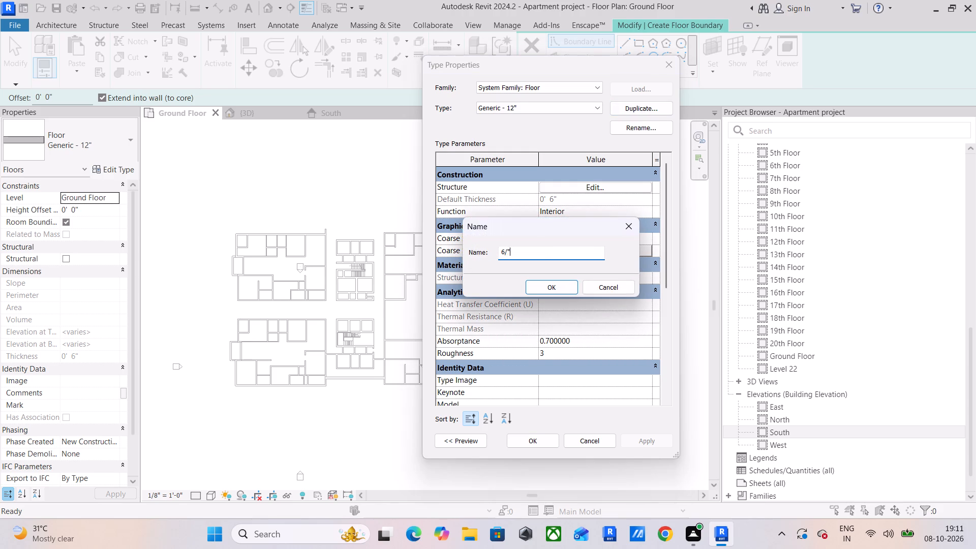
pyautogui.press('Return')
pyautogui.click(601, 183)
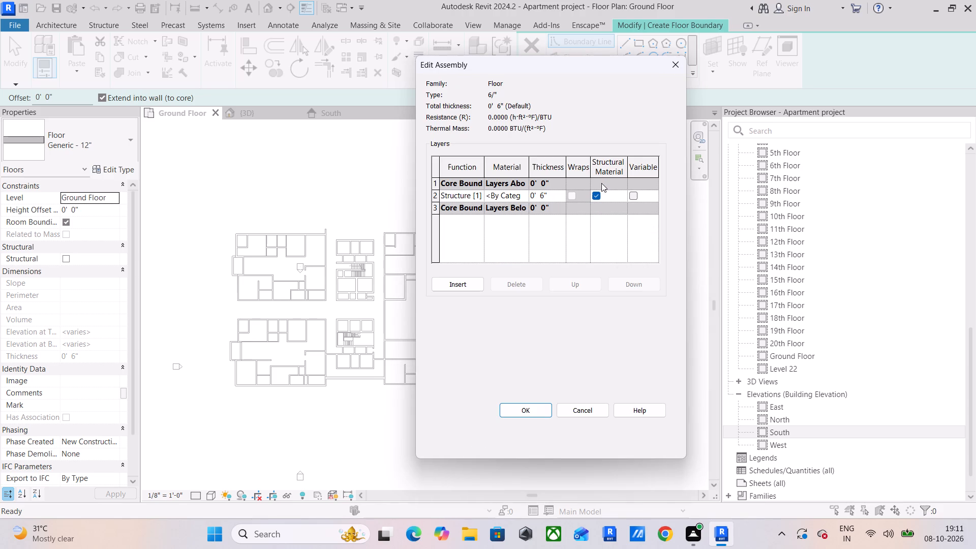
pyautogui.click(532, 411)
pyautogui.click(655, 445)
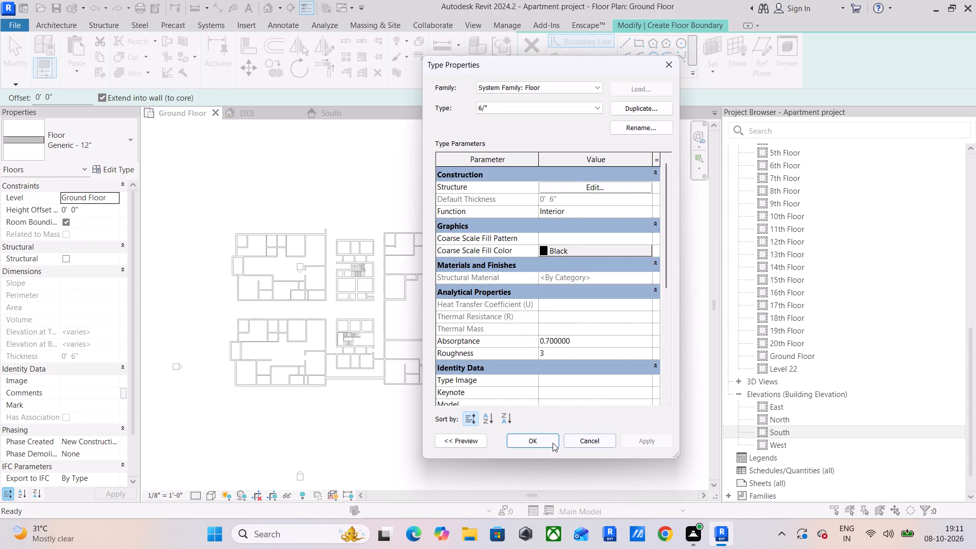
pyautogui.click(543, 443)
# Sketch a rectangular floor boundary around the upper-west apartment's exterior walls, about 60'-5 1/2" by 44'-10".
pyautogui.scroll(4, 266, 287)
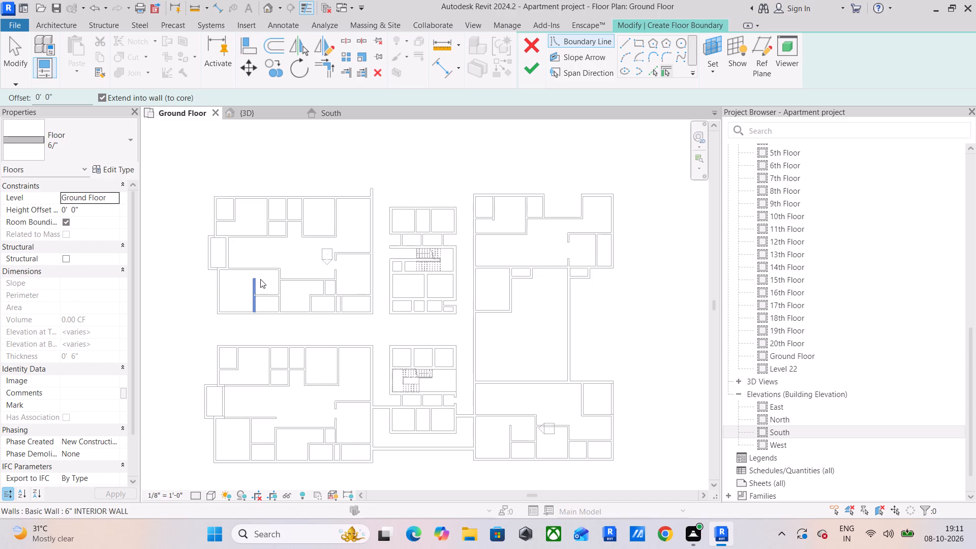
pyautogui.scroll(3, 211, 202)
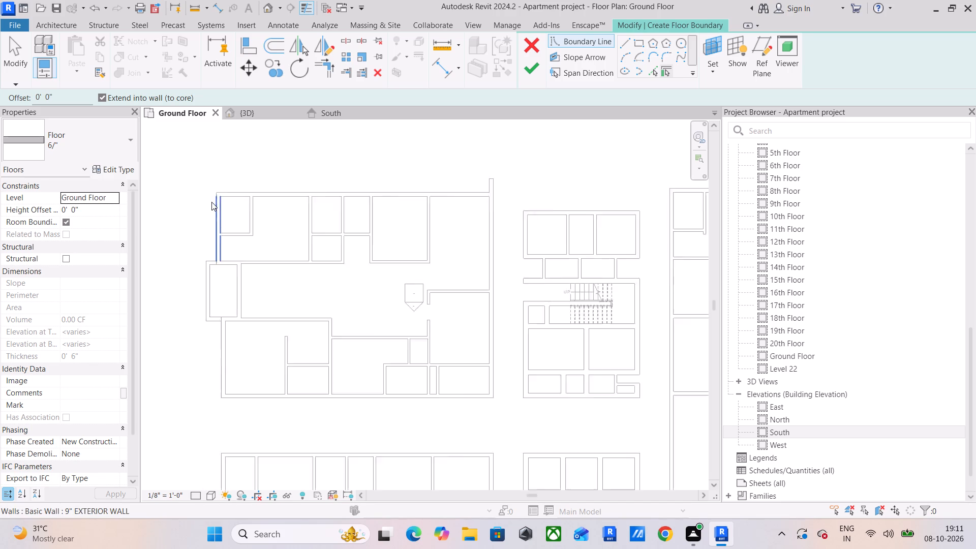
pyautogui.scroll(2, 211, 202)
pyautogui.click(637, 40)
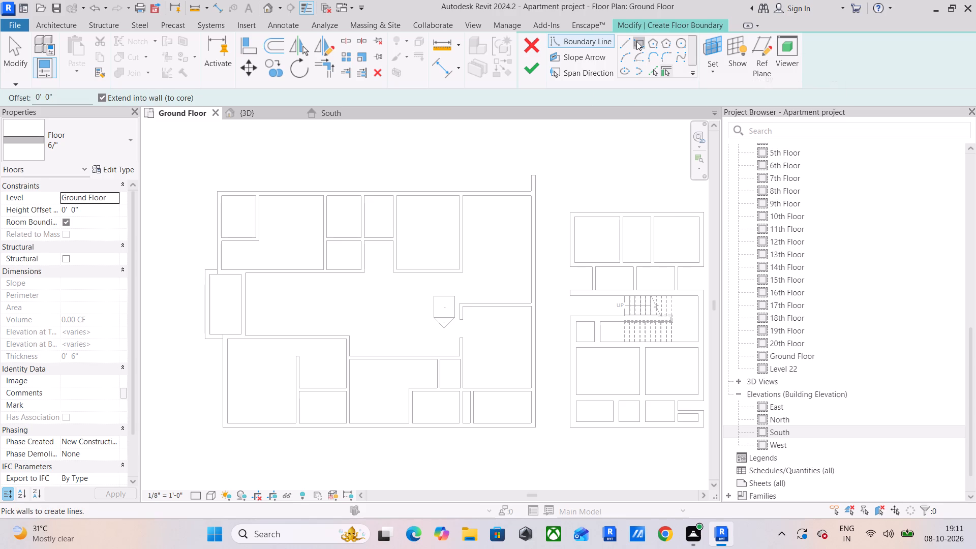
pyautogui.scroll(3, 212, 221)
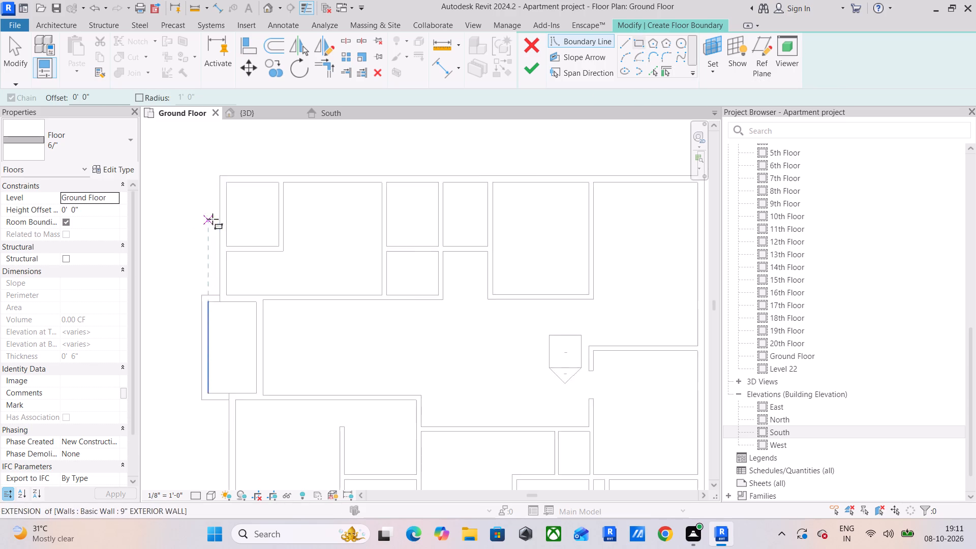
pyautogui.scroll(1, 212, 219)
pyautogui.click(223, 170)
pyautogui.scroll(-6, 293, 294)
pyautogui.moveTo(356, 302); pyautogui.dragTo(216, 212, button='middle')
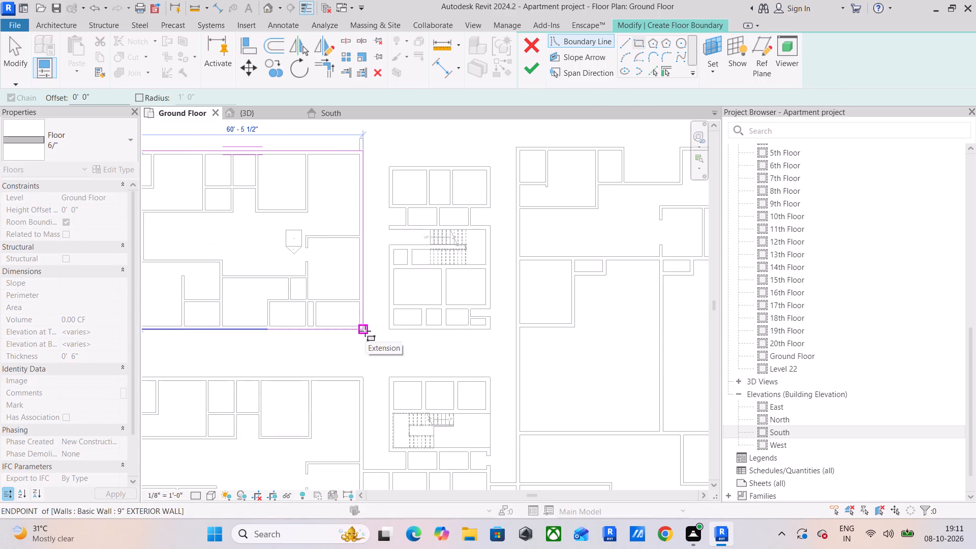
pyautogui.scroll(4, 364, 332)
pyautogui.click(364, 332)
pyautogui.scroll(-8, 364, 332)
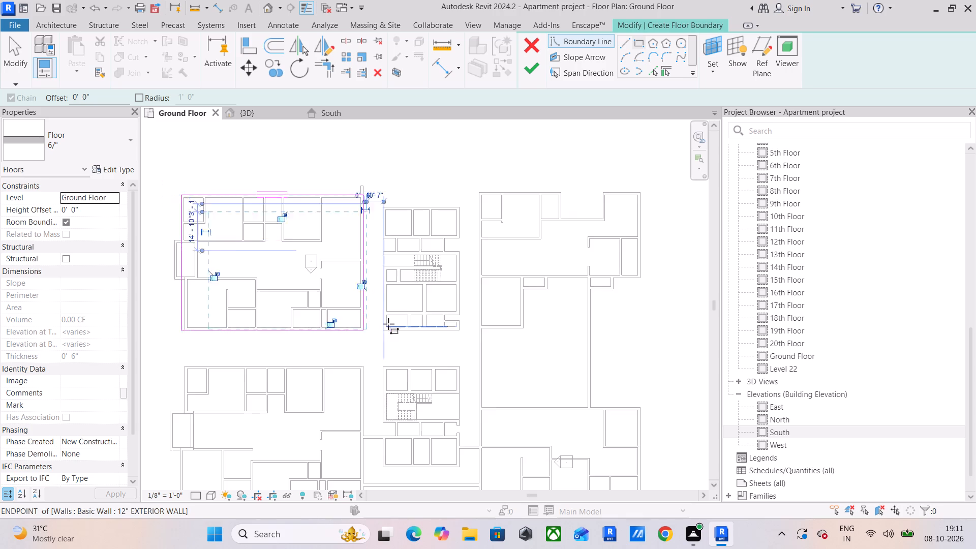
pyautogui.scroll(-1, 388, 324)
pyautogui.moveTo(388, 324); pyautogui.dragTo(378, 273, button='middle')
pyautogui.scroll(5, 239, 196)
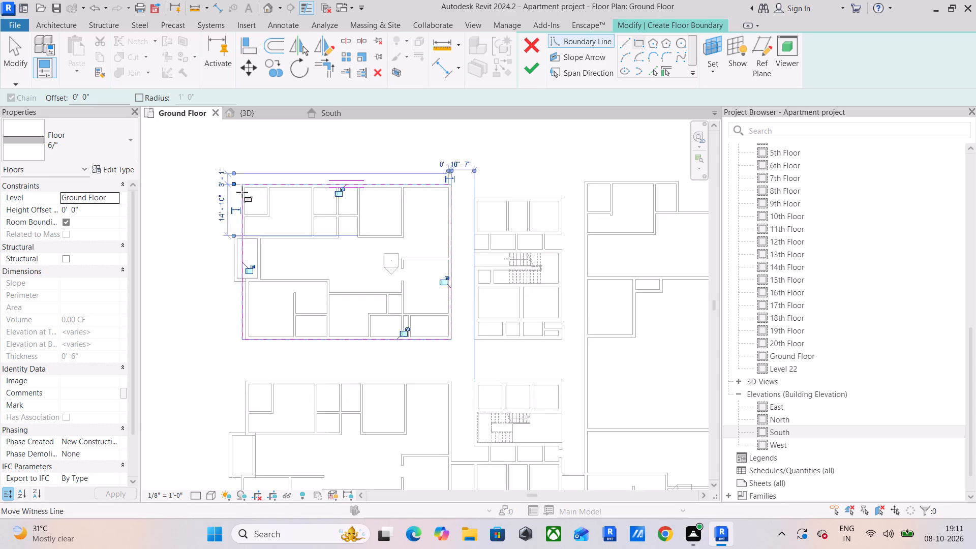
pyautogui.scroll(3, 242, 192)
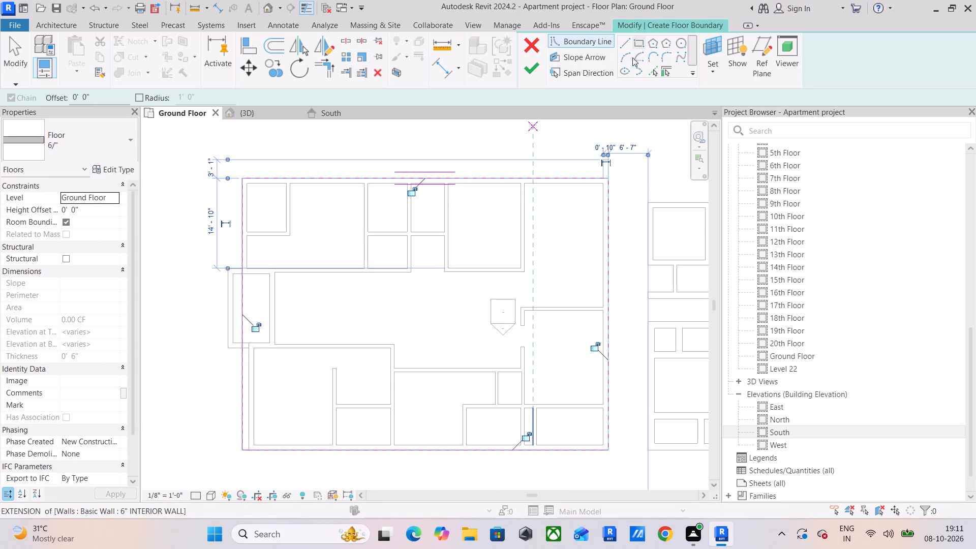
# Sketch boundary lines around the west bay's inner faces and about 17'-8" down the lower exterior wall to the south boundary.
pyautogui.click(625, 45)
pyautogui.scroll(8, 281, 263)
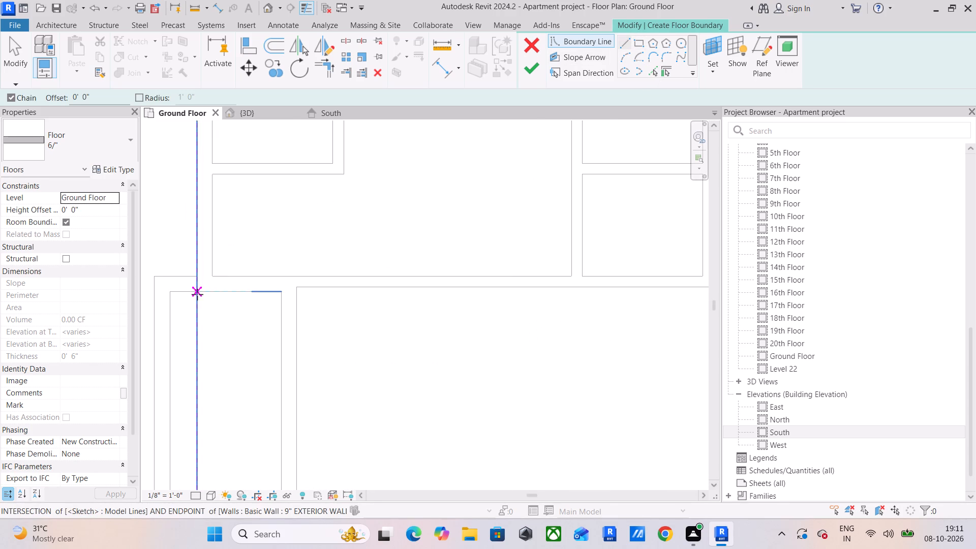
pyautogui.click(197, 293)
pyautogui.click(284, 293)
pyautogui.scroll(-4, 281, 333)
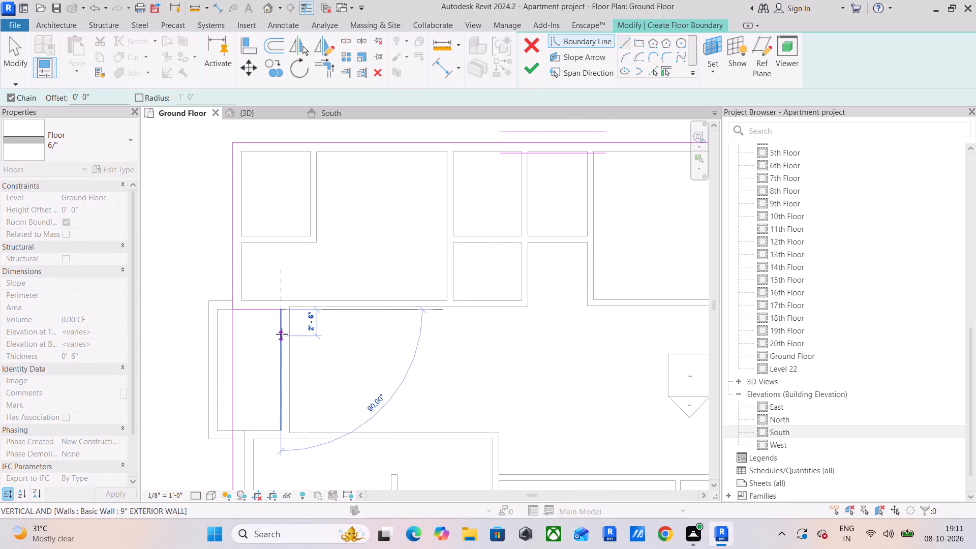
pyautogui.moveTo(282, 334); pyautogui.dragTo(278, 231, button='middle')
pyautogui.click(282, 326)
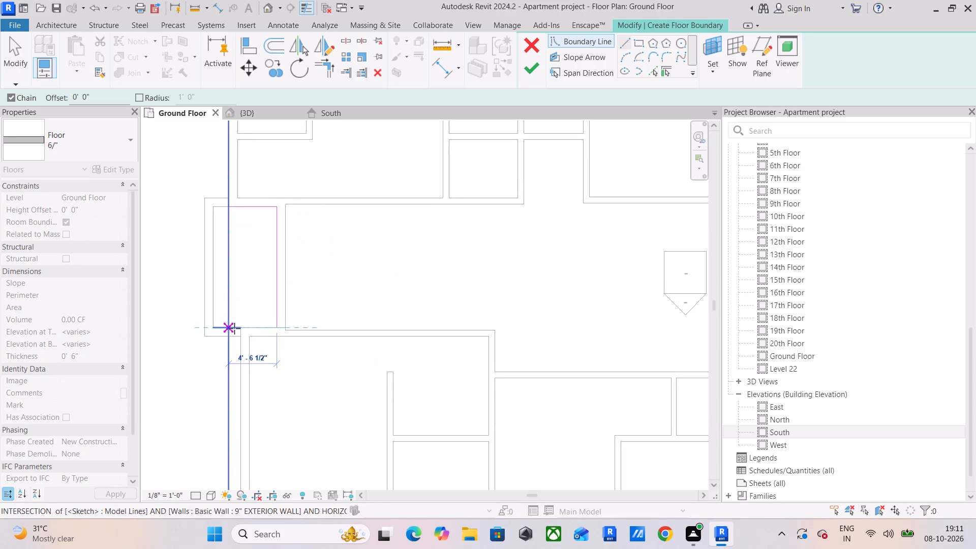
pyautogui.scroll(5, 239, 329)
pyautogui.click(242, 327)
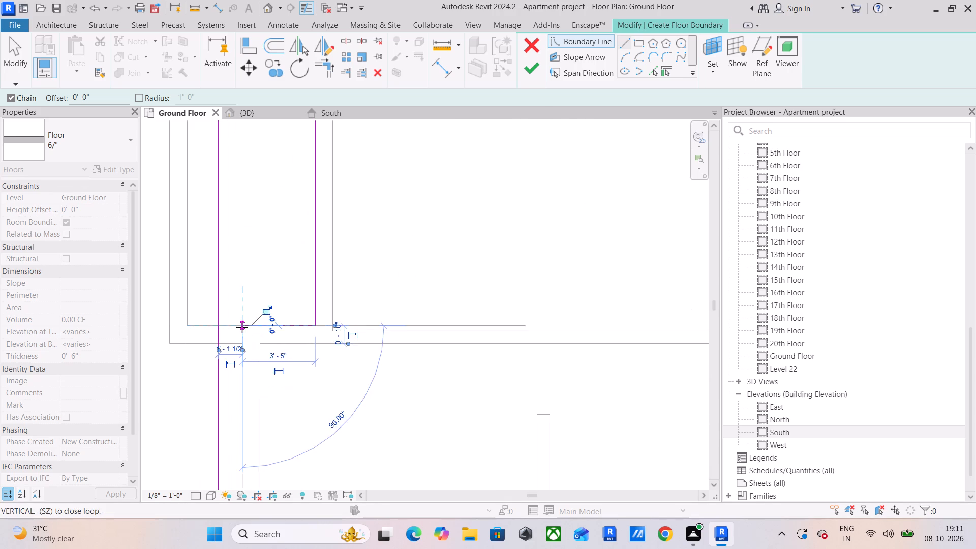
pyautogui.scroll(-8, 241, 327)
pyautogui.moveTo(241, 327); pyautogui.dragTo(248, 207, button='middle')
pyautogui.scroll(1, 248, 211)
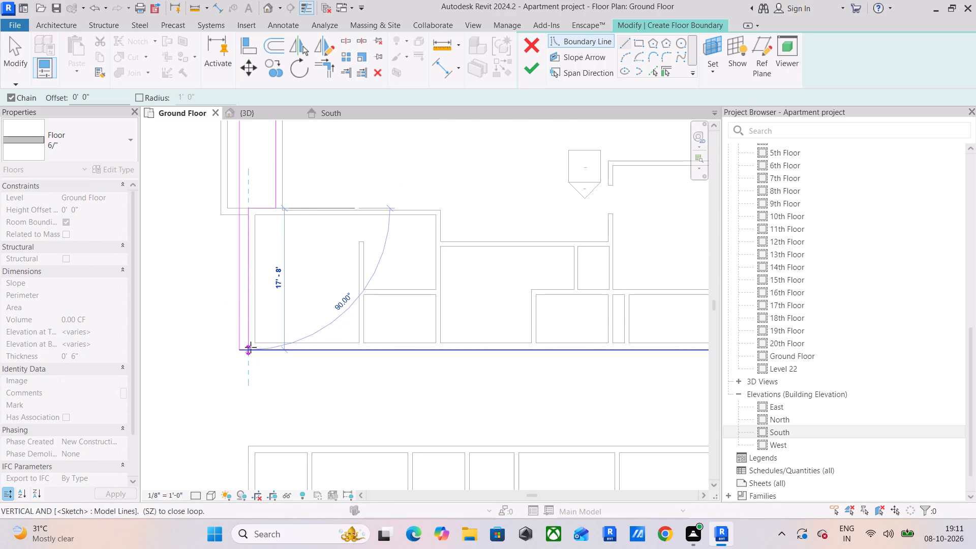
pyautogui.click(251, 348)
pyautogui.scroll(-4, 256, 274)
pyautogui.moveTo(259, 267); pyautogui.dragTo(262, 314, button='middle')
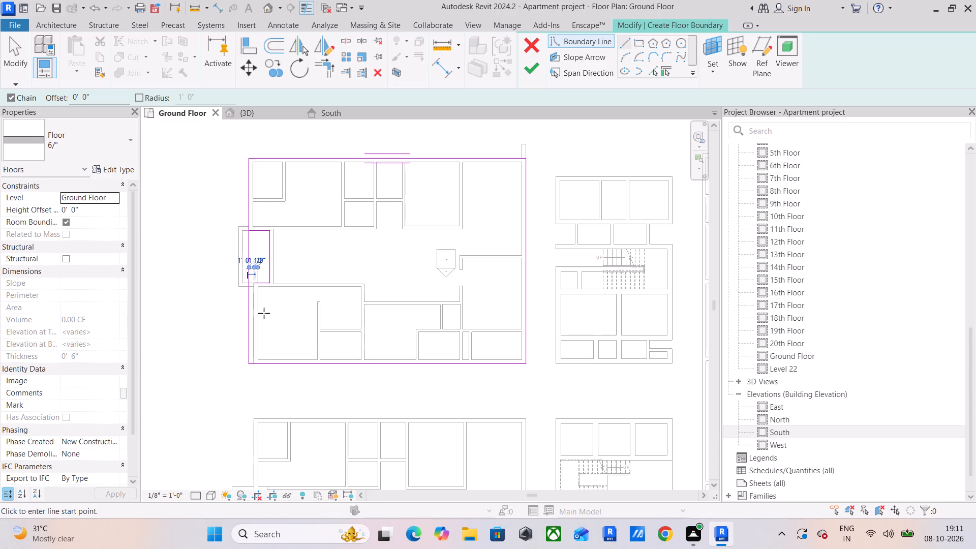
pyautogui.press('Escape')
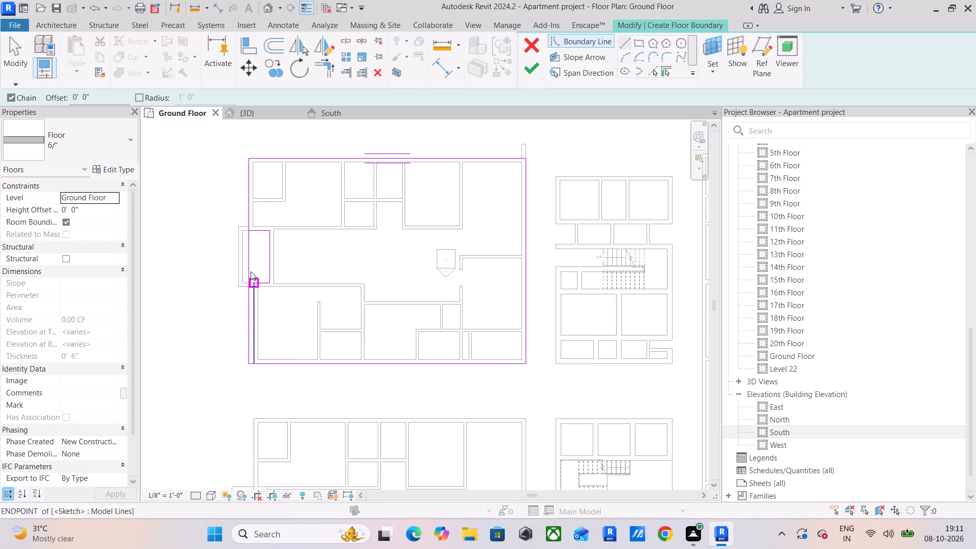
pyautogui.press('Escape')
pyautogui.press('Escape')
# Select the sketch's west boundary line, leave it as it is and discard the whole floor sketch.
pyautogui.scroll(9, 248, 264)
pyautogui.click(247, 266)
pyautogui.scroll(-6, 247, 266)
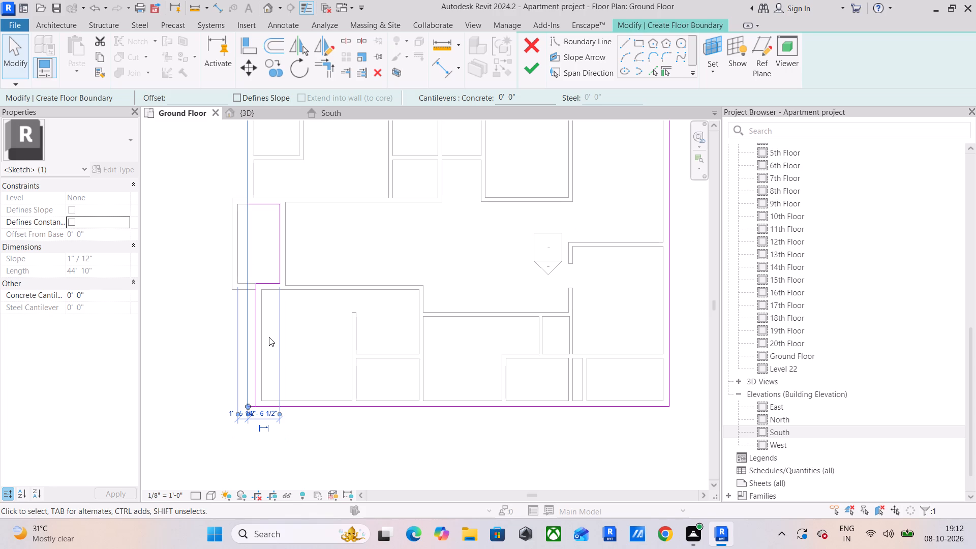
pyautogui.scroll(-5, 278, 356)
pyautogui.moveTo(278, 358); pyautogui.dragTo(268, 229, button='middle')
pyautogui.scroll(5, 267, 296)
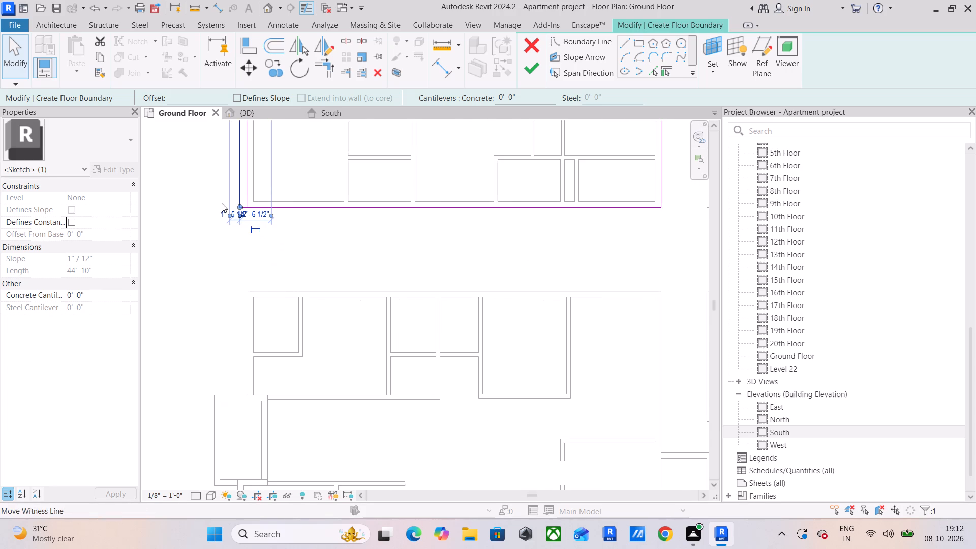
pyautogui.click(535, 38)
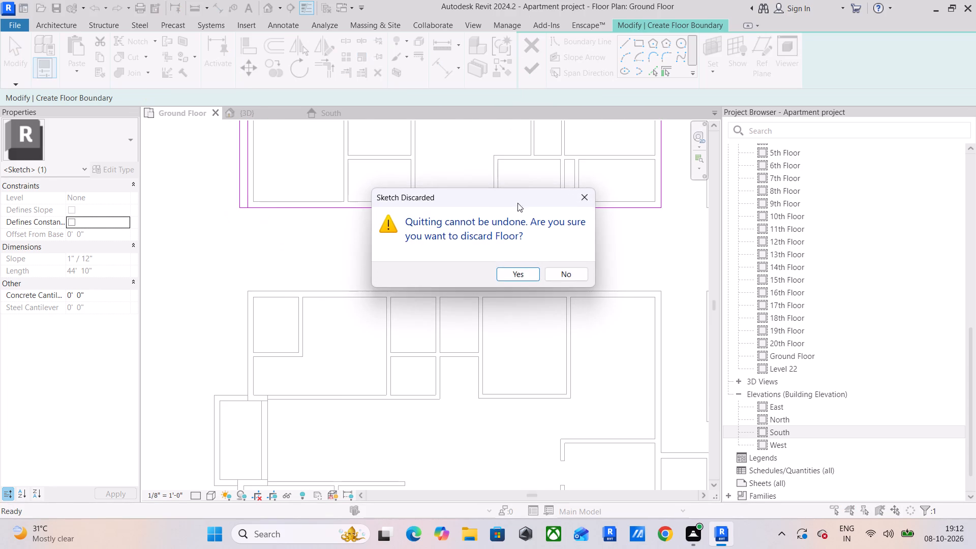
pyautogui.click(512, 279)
# Compare the west exterior walls and projecting bays of the upper and lower west apartments in the Ground Floor plan.
pyautogui.scroll(9, 228, 312)
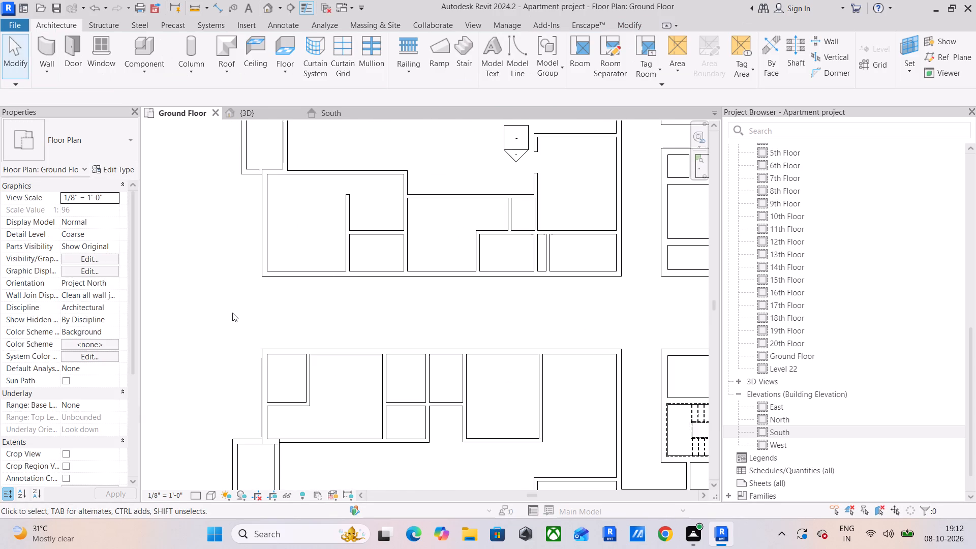
pyautogui.scroll(-3, 232, 313)
pyautogui.scroll(-1, 267, 258)
pyautogui.scroll(5, 248, 160)
pyautogui.scroll(-4, 248, 160)
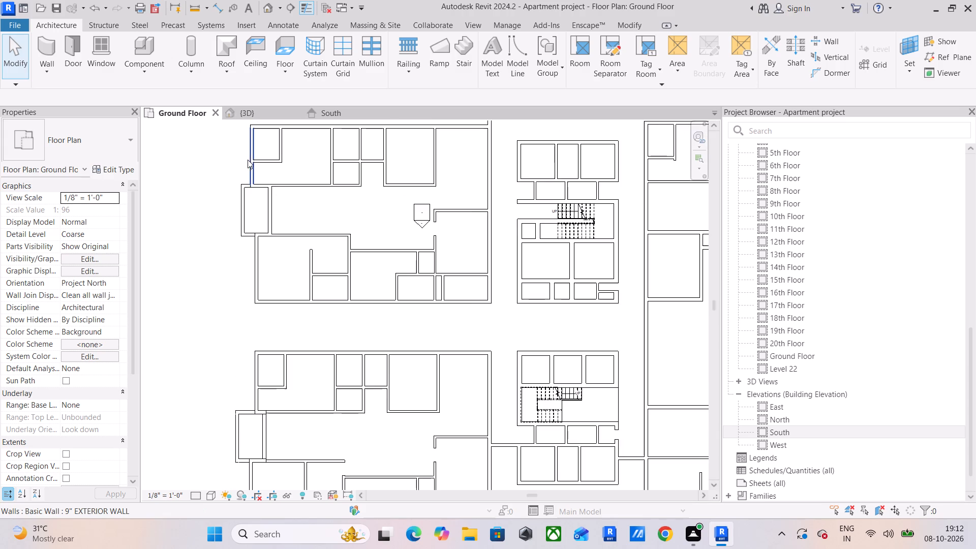
pyautogui.moveTo(284, 164); pyautogui.dragTo(253, 217, button='middle')
pyautogui.scroll(4, 223, 214)
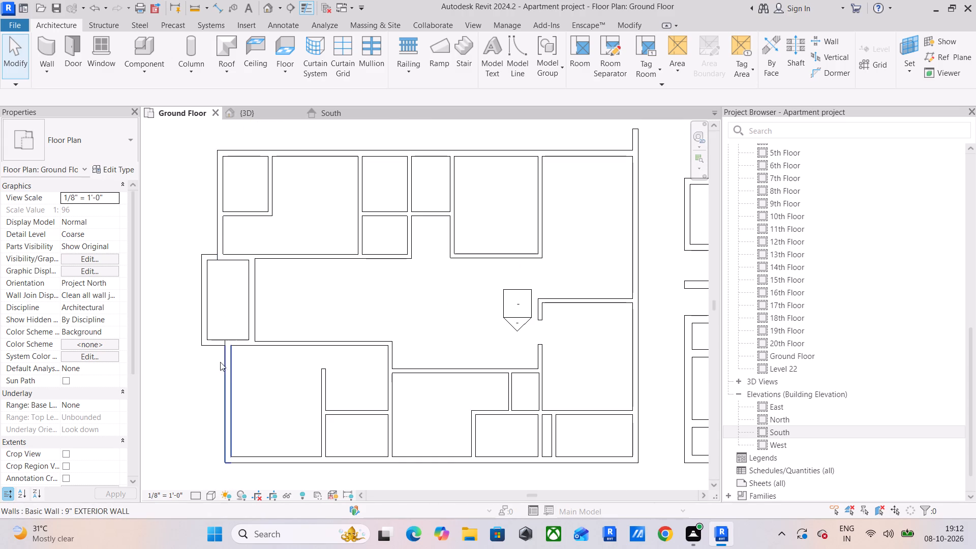
pyautogui.scroll(-4, 229, 367)
pyautogui.moveTo(233, 362); pyautogui.dragTo(240, 178, button='middle')
pyautogui.scroll(1, 240, 178)
pyautogui.moveTo(240, 337); pyautogui.dragTo(250, 233, button='middle')
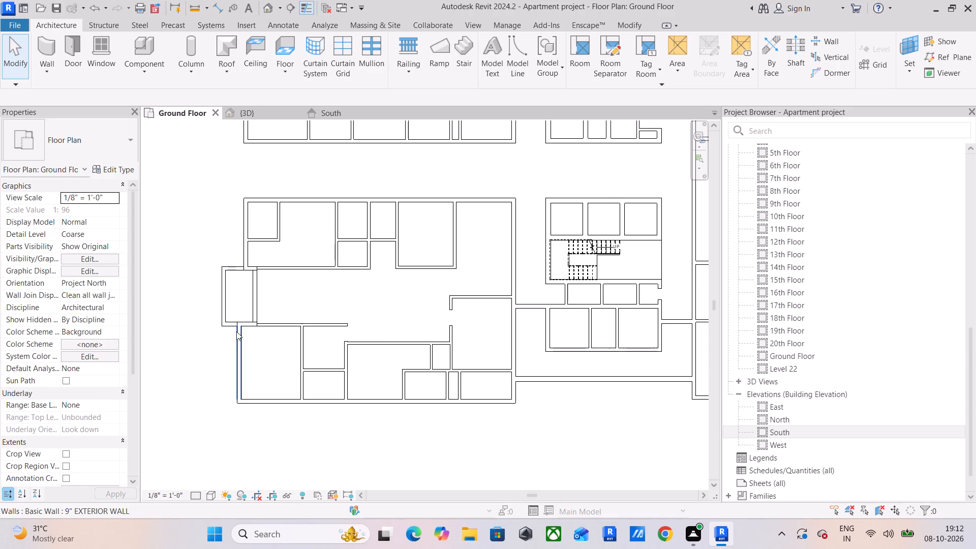
pyautogui.scroll(1, 245, 269)
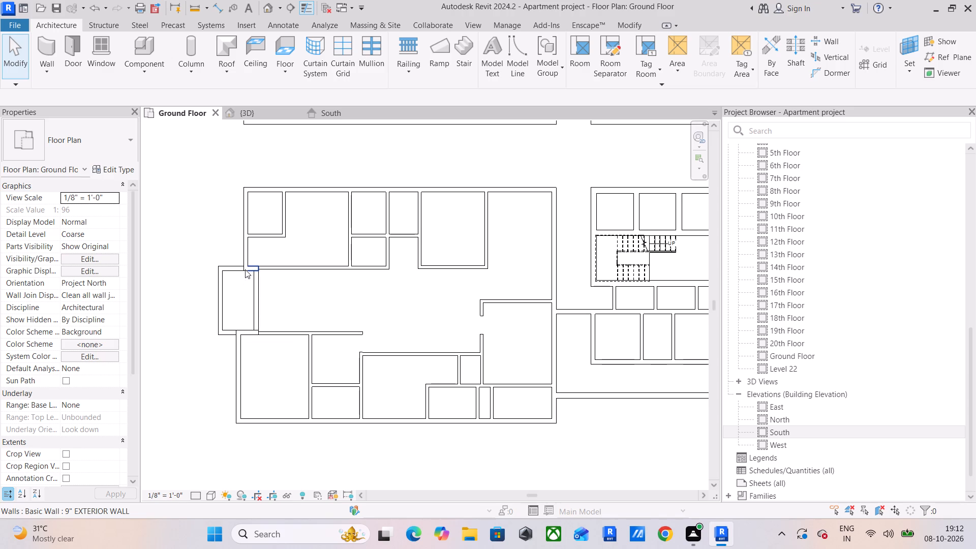
pyautogui.scroll(3, 217, 329)
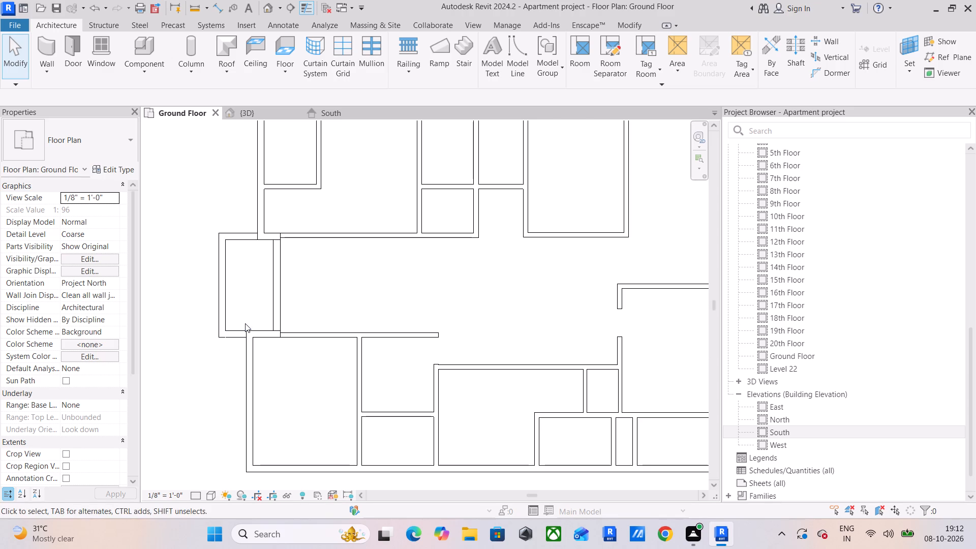
pyautogui.scroll(-6, 251, 321)
pyautogui.moveTo(285, 322); pyautogui.dragTo(227, 344, button='middle')
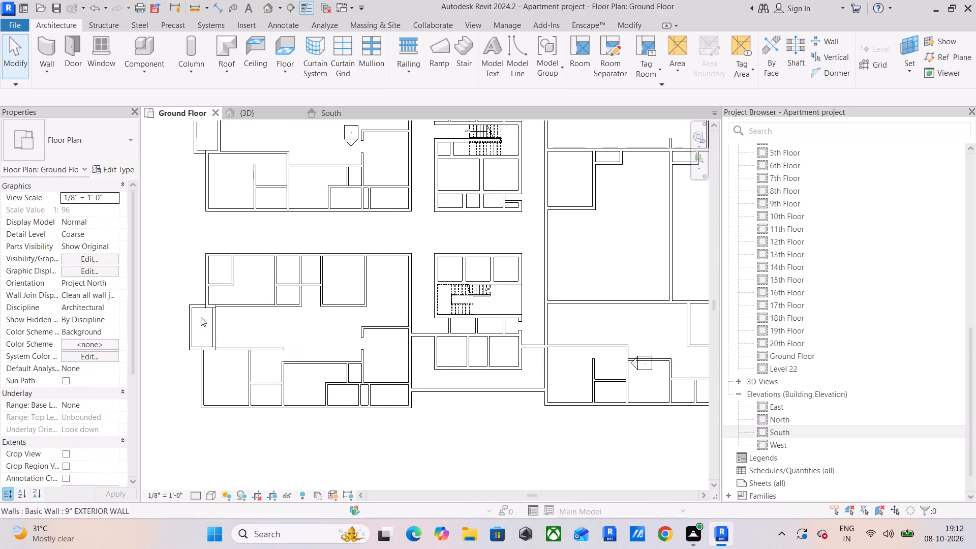
# Place aligned dimensions for the depth and width of the nook below the lower-west apartment's northwest corner room.
pyautogui.scroll(7, 195, 307)
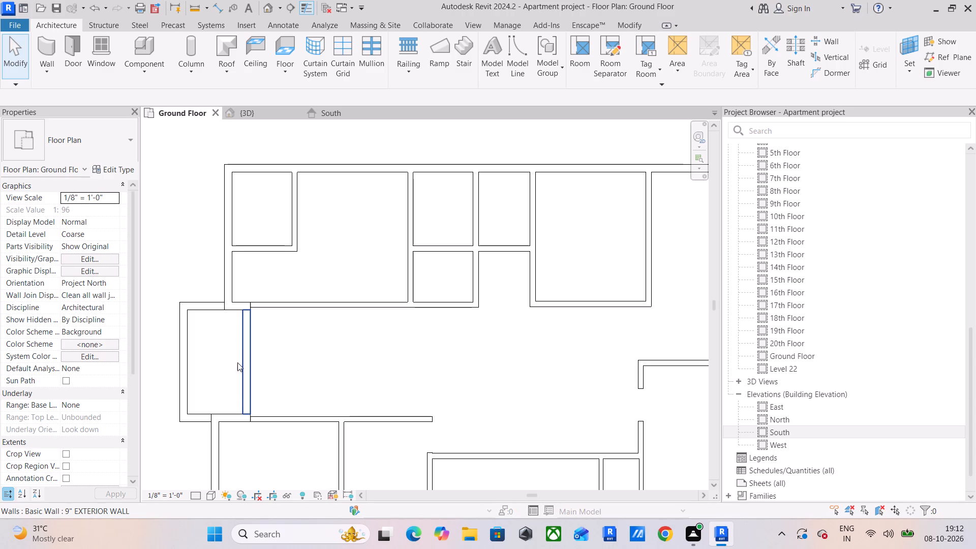
pyautogui.click(642, 28)
pyautogui.click(446, 68)
pyautogui.scroll(3, 241, 262)
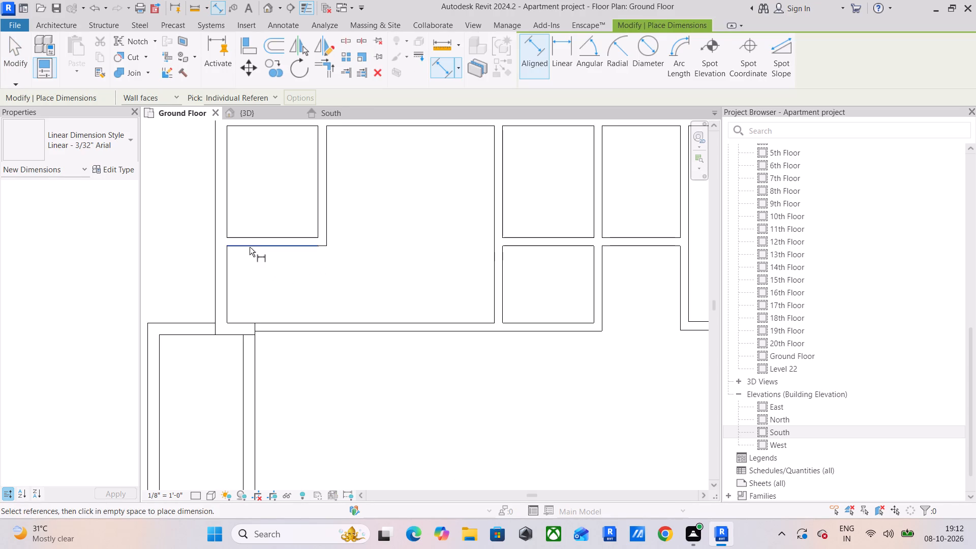
pyautogui.click(250, 247)
pyautogui.click(244, 319)
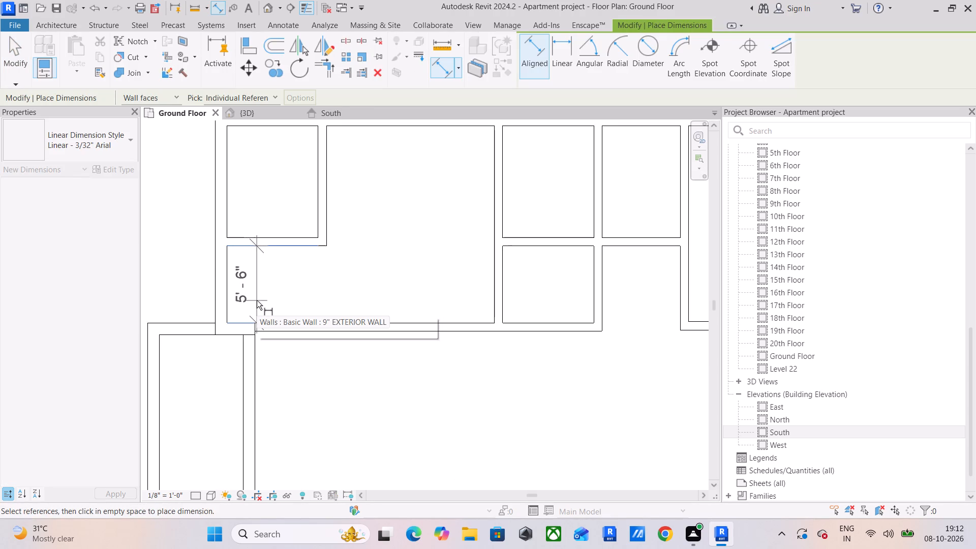
pyautogui.click(257, 300)
pyautogui.click(228, 252)
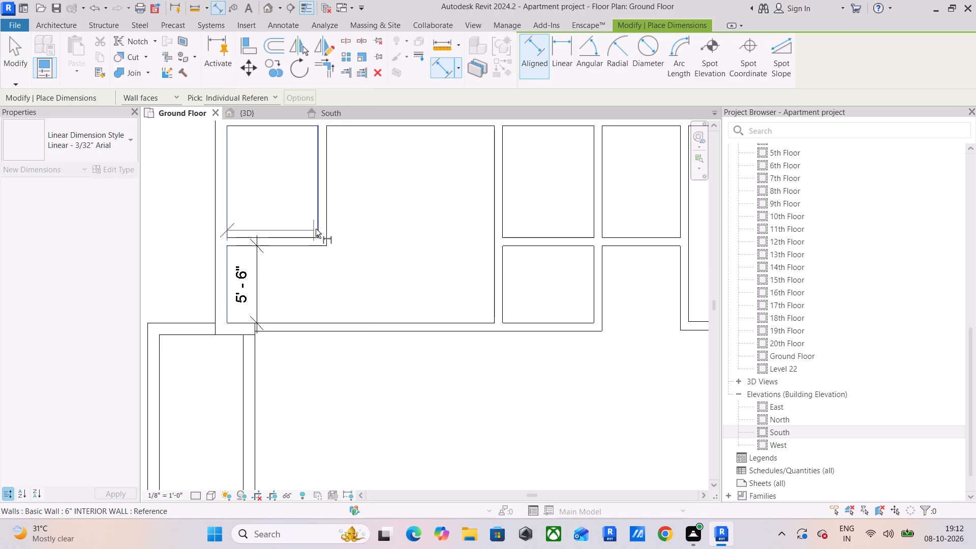
pyautogui.click(318, 227)
pyautogui.click(311, 296)
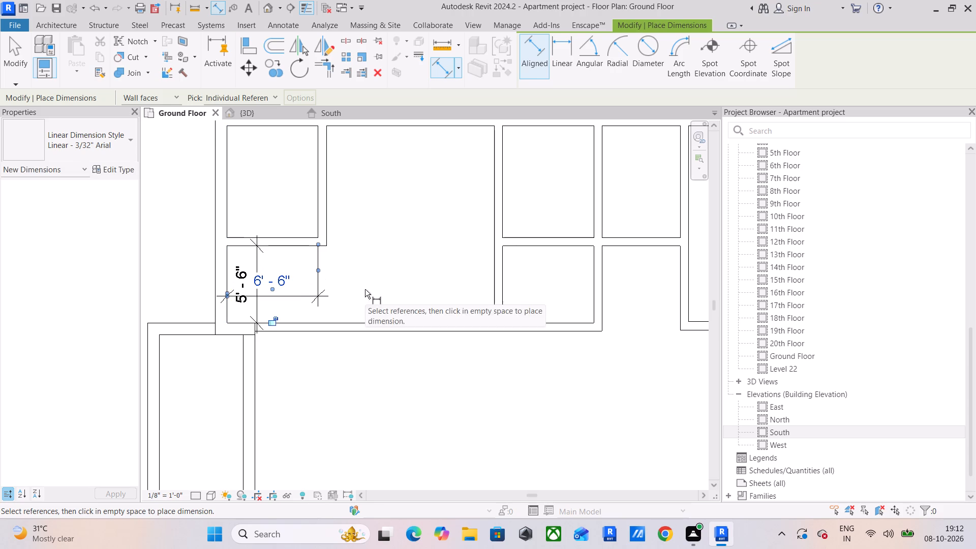
# Dimension the clear width and full depth of the large room east of the lower-west apartment's northwest corner room.
pyautogui.moveTo(365, 289); pyautogui.dragTo(321, 303, button='middle')
pyautogui.click(283, 229)
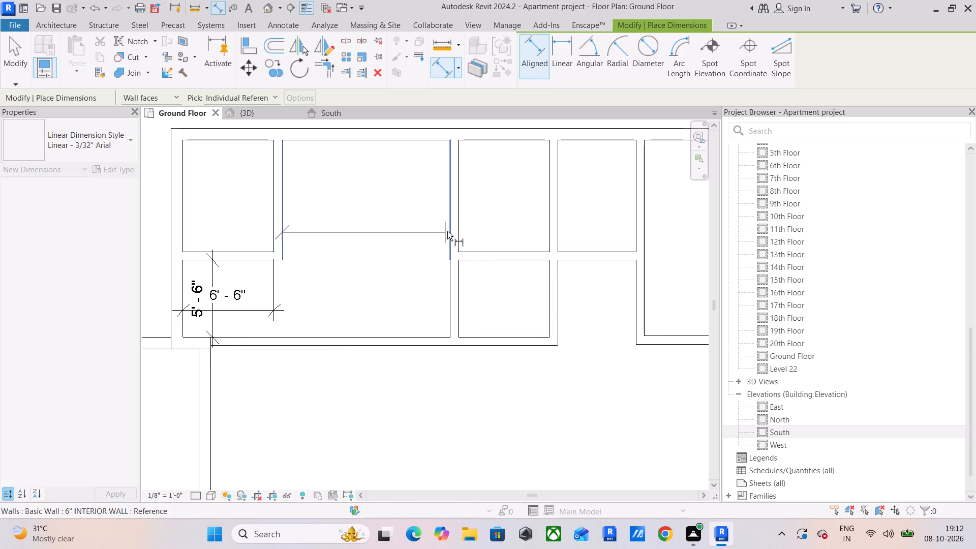
pyautogui.click(448, 230)
pyautogui.click(420, 254)
pyautogui.click(429, 140)
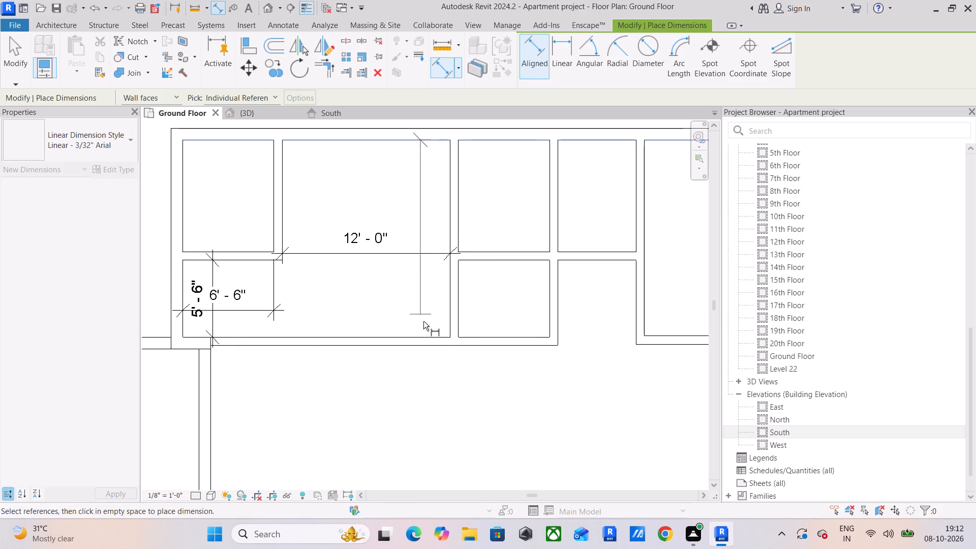
pyautogui.click(425, 337)
pyautogui.click(428, 299)
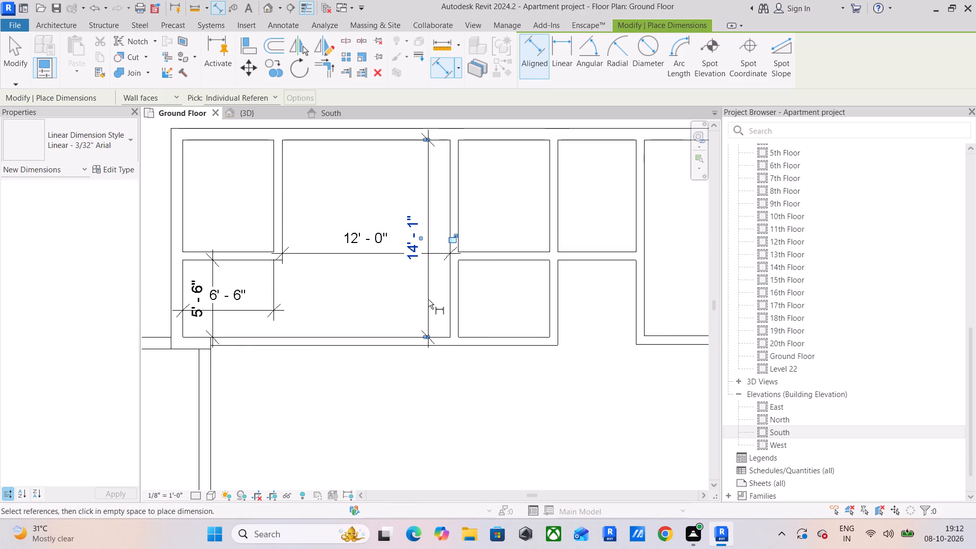
# Dimension the width and depth of the lower-west apartment's southwest corner room between its inner wall faces.
pyautogui.scroll(-4, 428, 299)
pyautogui.moveTo(386, 328); pyautogui.dragTo(383, 141, button='middle')
pyautogui.moveTo(351, 319); pyautogui.dragTo(378, 300, button='middle')
pyautogui.scroll(3, 394, 306)
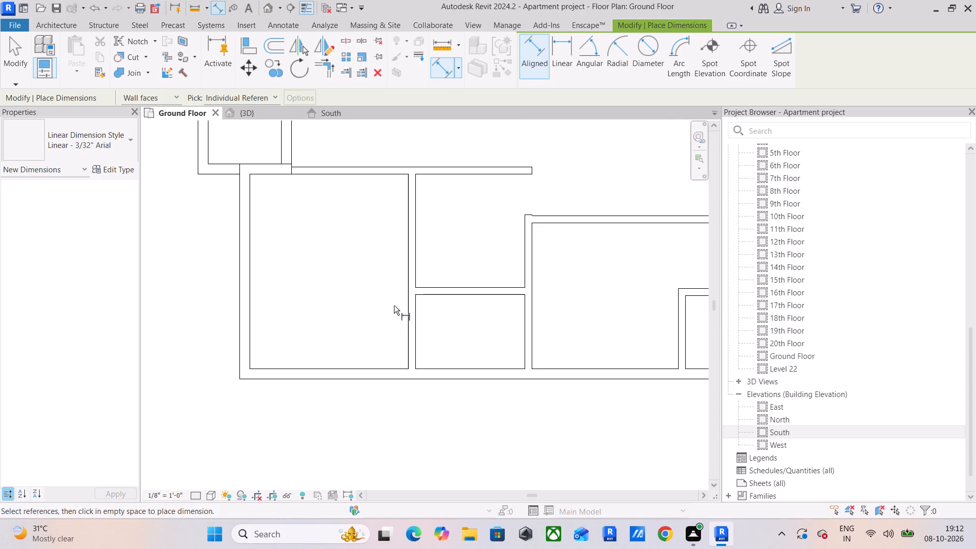
pyautogui.click(410, 327)
pyautogui.click(251, 336)
pyautogui.click(266, 319)
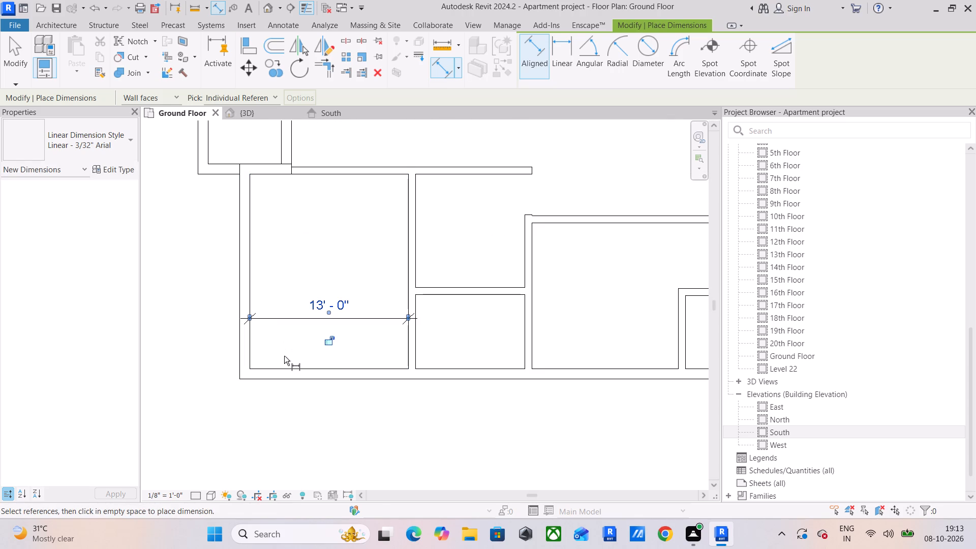
pyautogui.click(355, 178)
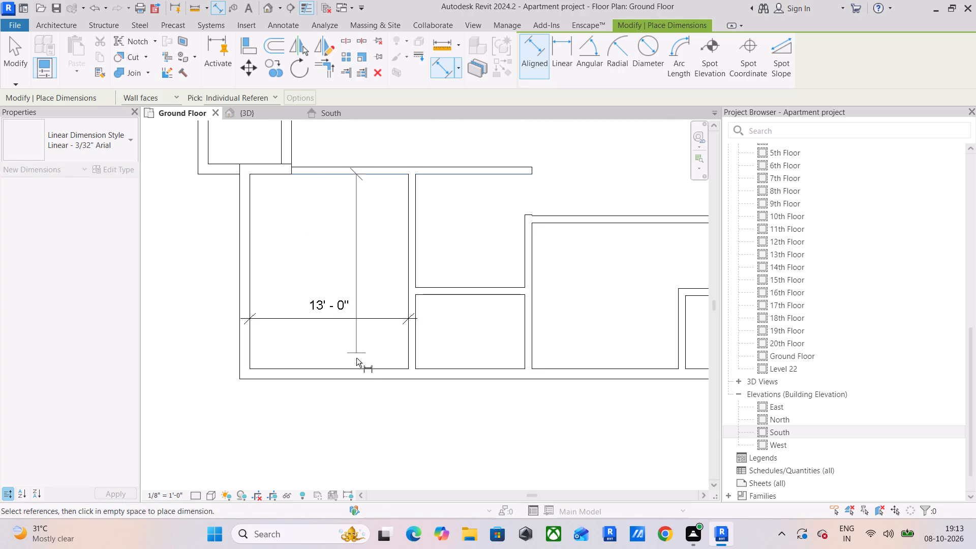
pyautogui.click(356, 366)
pyautogui.click(373, 352)
# Dimension the width of the small room directly east of the southwest corner room, along the south exterior wall.
pyautogui.scroll(-3, 358, 353)
pyautogui.moveTo(431, 350); pyautogui.dragTo(398, 351, button='middle')
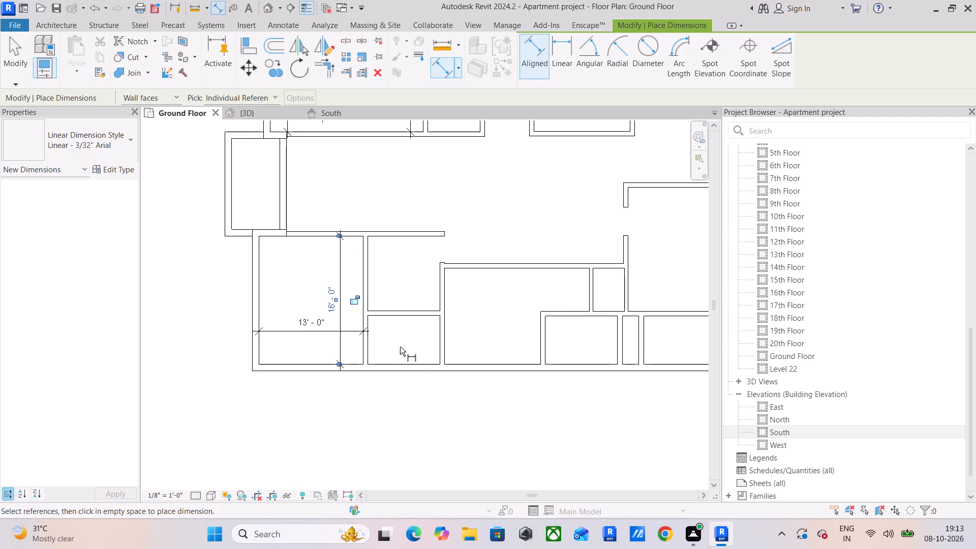
pyautogui.scroll(4, 389, 333)
pyautogui.click(356, 353)
pyautogui.click(478, 353)
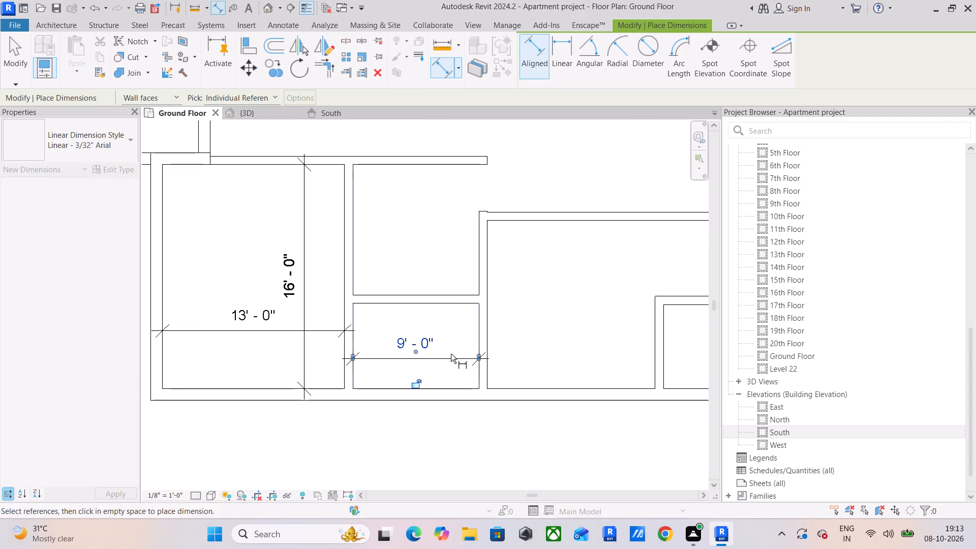
pyautogui.click(451, 354)
# Dimension the L-shaped southern room's main width and the width of its eastern extension up to the partition wall.
pyautogui.moveTo(524, 341); pyautogui.dragTo(372, 357, button='middle')
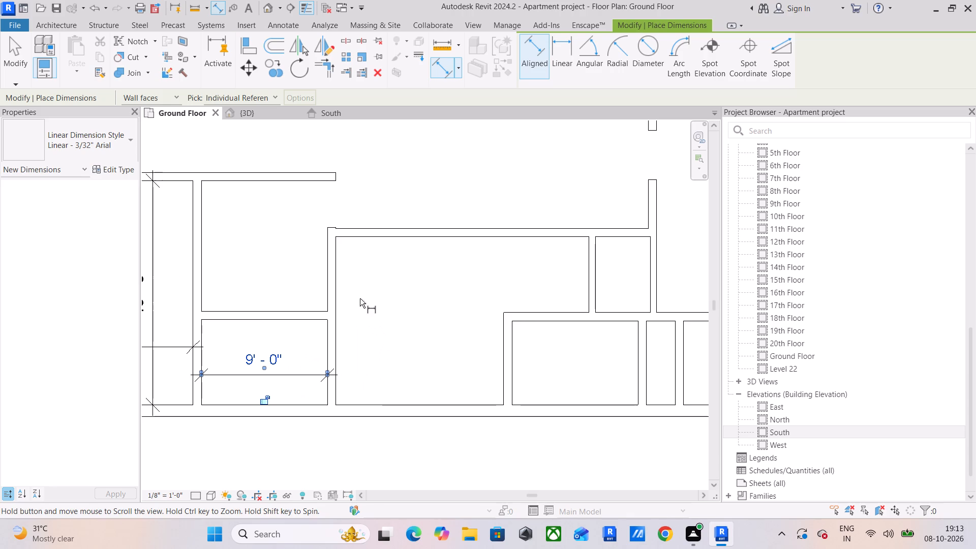
pyautogui.click(340, 267)
pyautogui.click(503, 327)
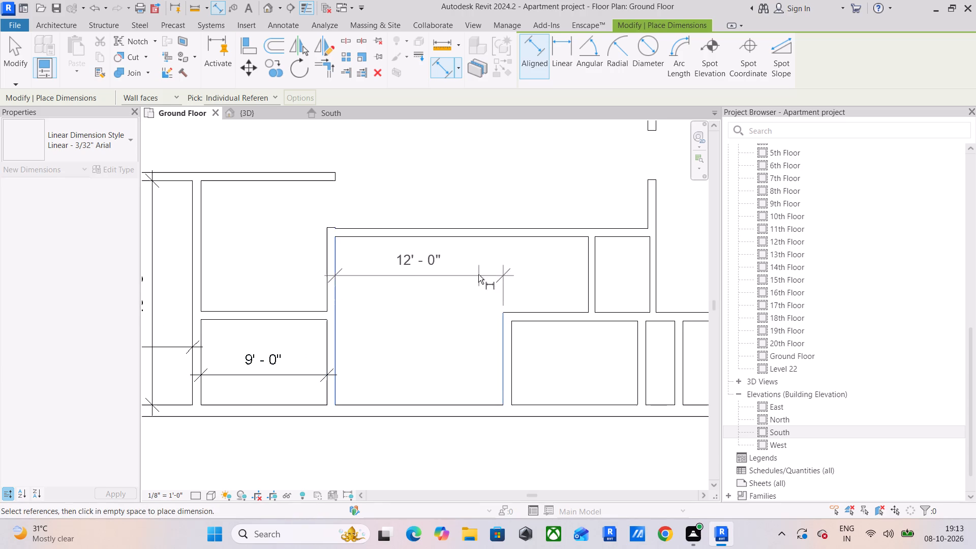
pyautogui.click(478, 274)
pyautogui.moveTo(422, 324); pyautogui.dragTo(312, 347, button='middle')
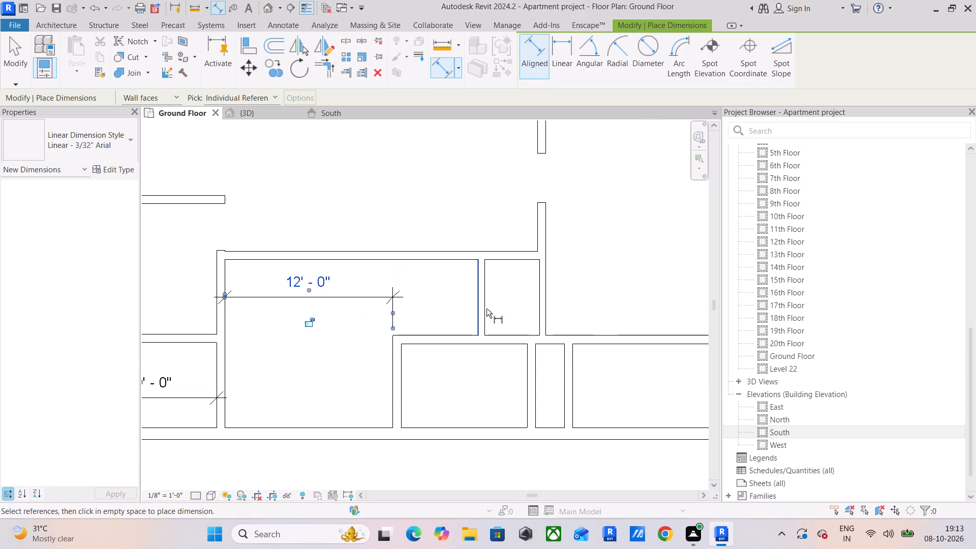
pyautogui.moveTo(401, 351); pyautogui.dragTo(408, 345)
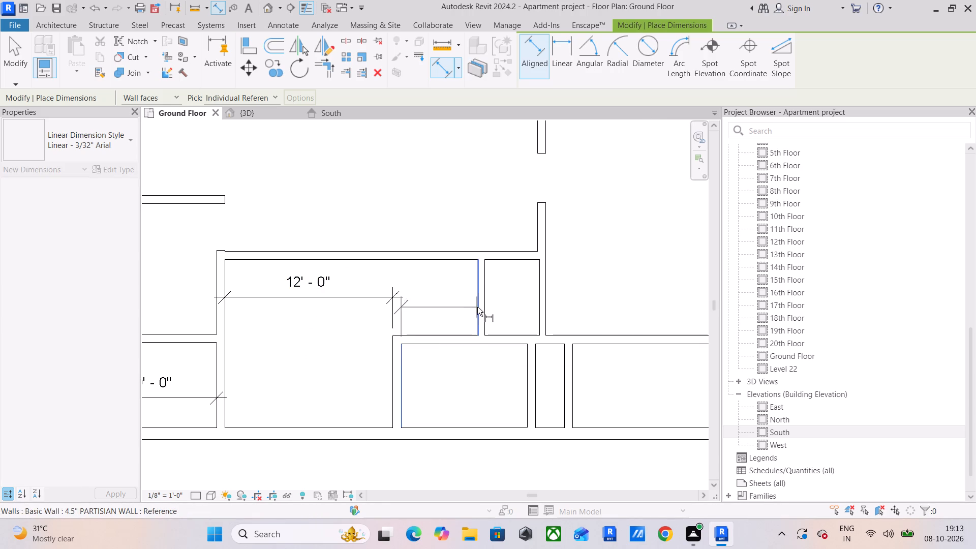
pyautogui.click(477, 307)
pyautogui.click(457, 293)
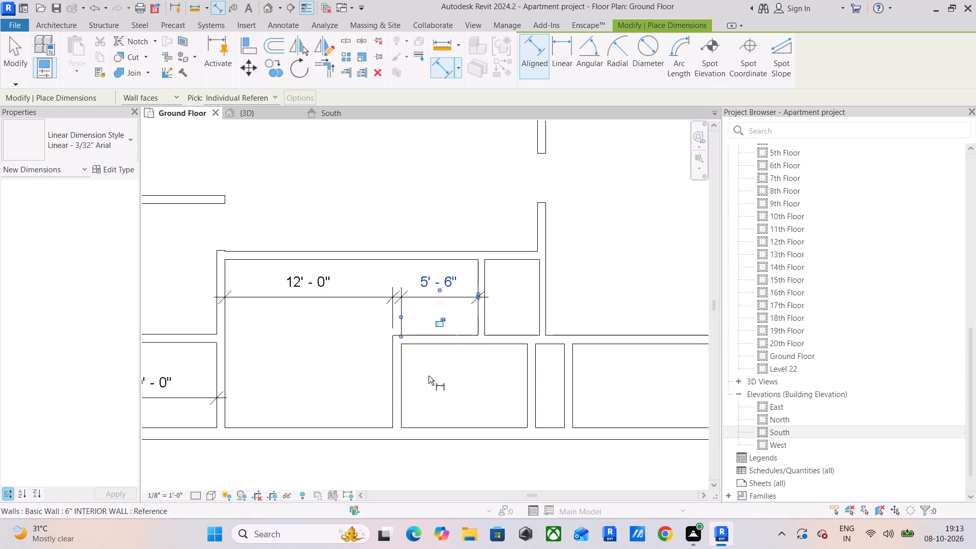
# Dimension the widths of the two rooms on either side of the narrow space at the south wall's east end.
pyautogui.click(399, 400)
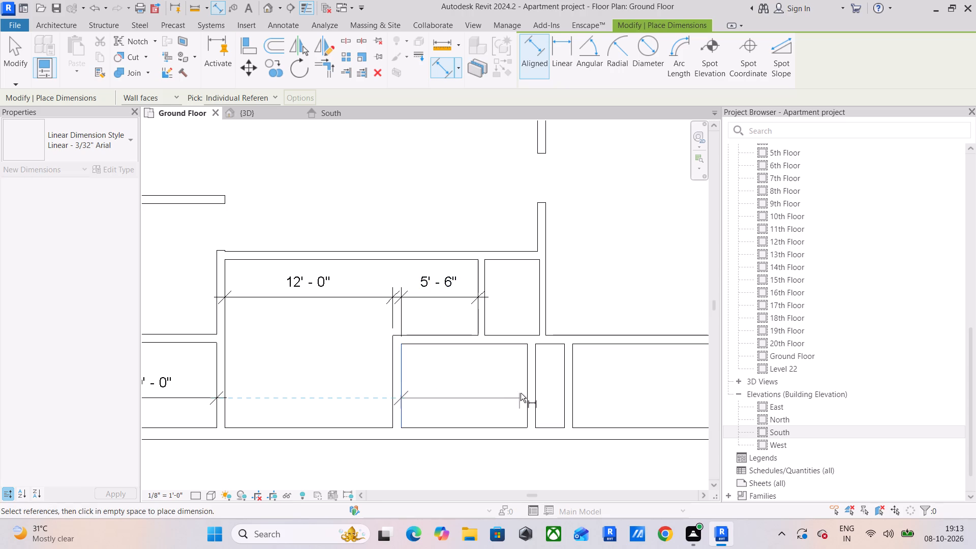
pyautogui.click(525, 389)
pyautogui.click(504, 399)
pyautogui.scroll(-2, 436, 402)
pyautogui.moveTo(440, 398); pyautogui.dragTo(378, 400, button='middle')
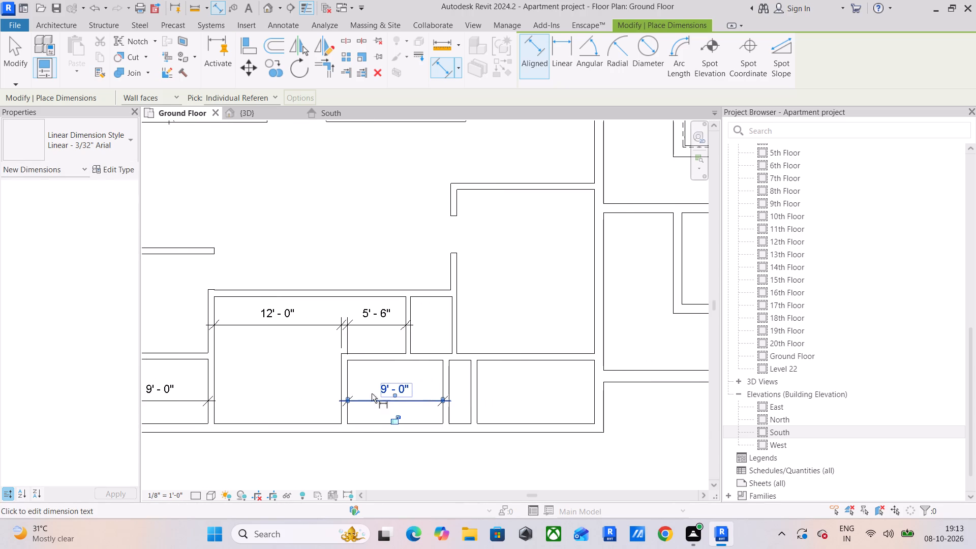
pyautogui.click(479, 402)
pyautogui.click(592, 405)
pyautogui.click(564, 394)
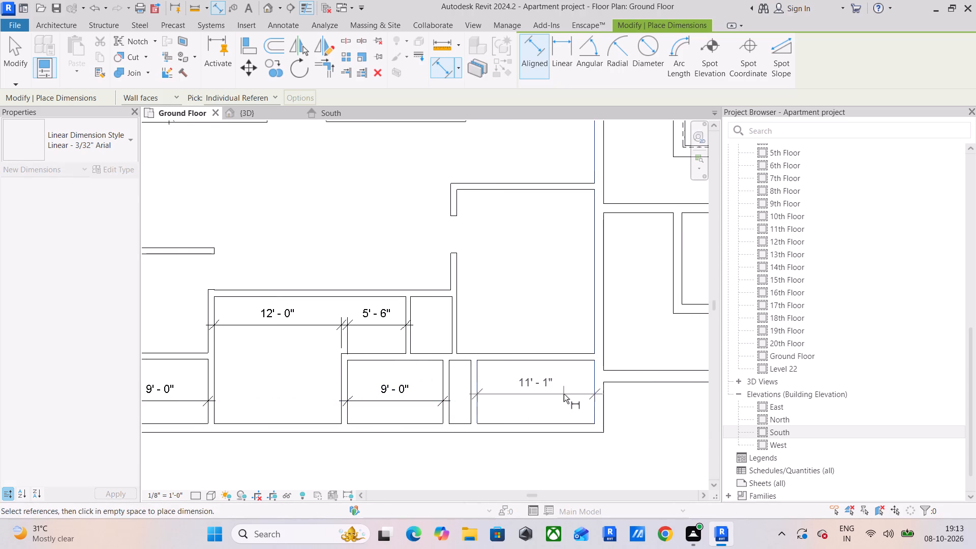
# Dimension the width of the lower-west apartment's northwest corner room between its inner wall faces.
pyautogui.scroll(-3, 430, 393)
pyautogui.moveTo(430, 393); pyautogui.dragTo(556, 506, button='middle')
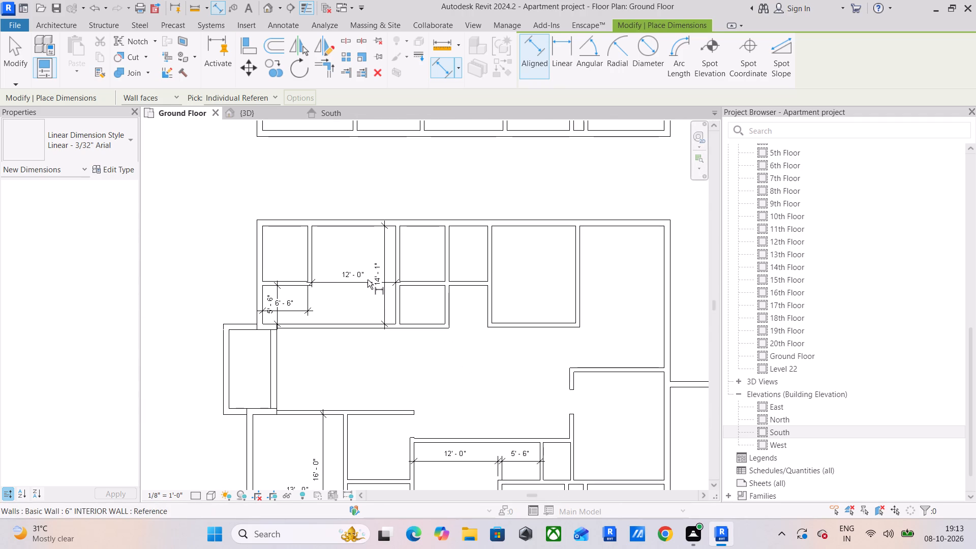
pyautogui.scroll(4, 261, 249)
pyautogui.click(262, 255)
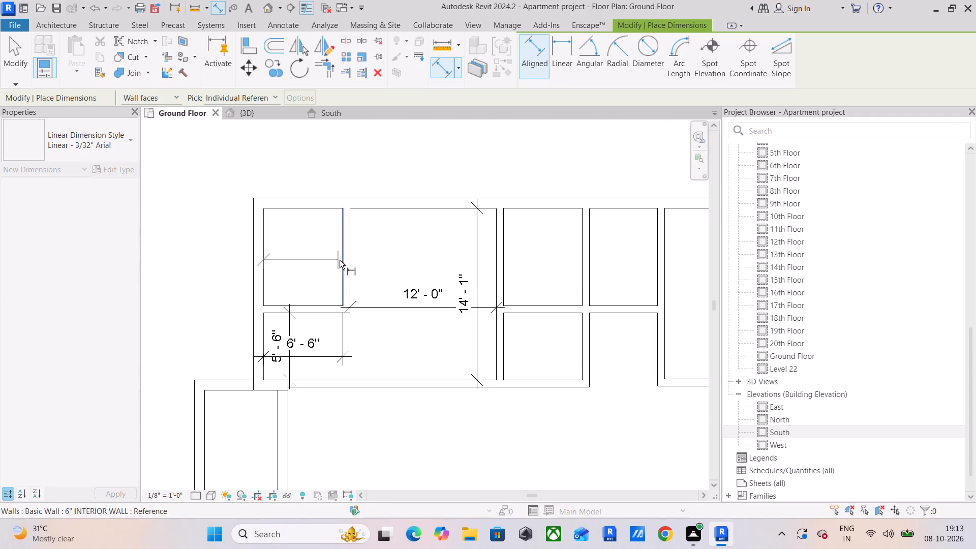
pyautogui.click(340, 260)
pyautogui.click(324, 270)
# Dimension the widths of the two small rooms and the adjoining large room along the apartment's north wall.
pyautogui.moveTo(408, 303); pyautogui.dragTo(364, 309, button='middle')
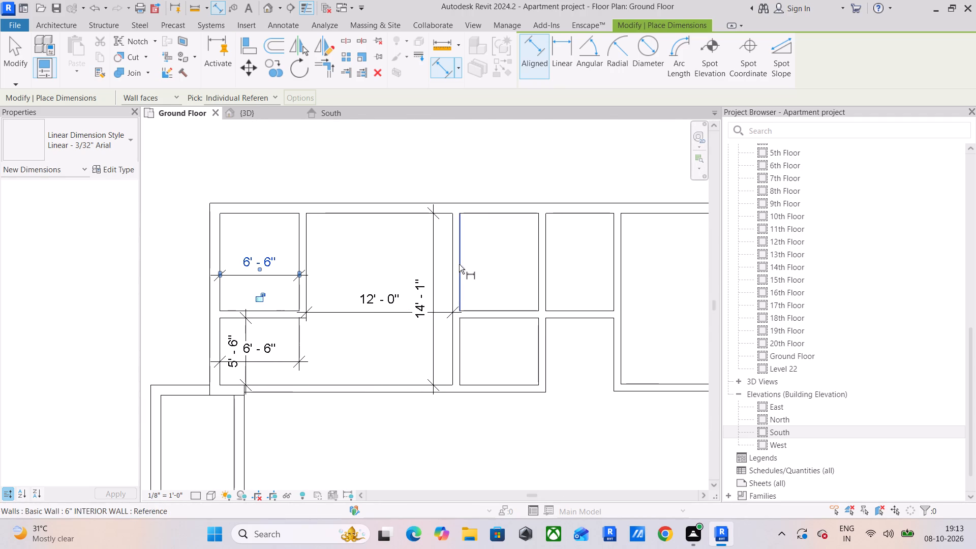
pyautogui.click(460, 263)
pyautogui.click(536, 266)
pyautogui.click(520, 282)
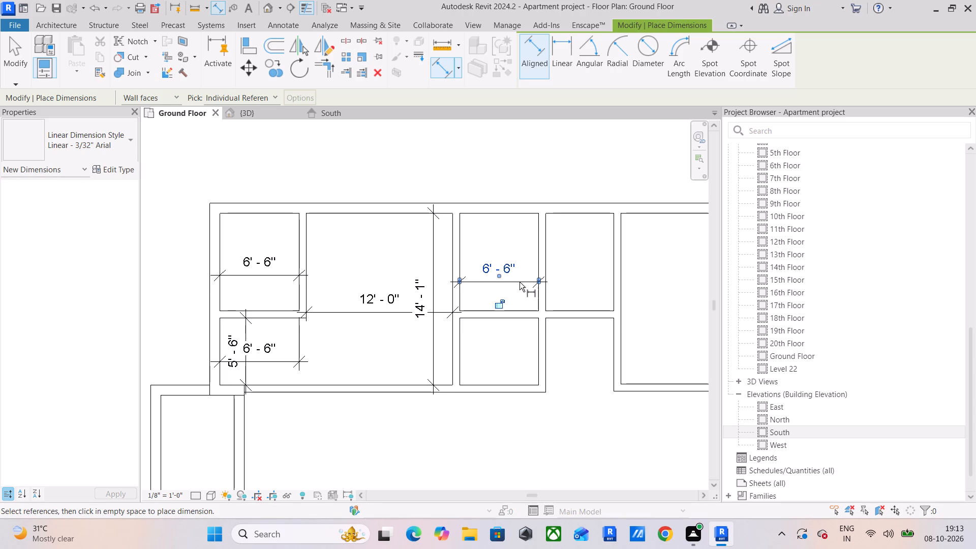
pyautogui.click(548, 252)
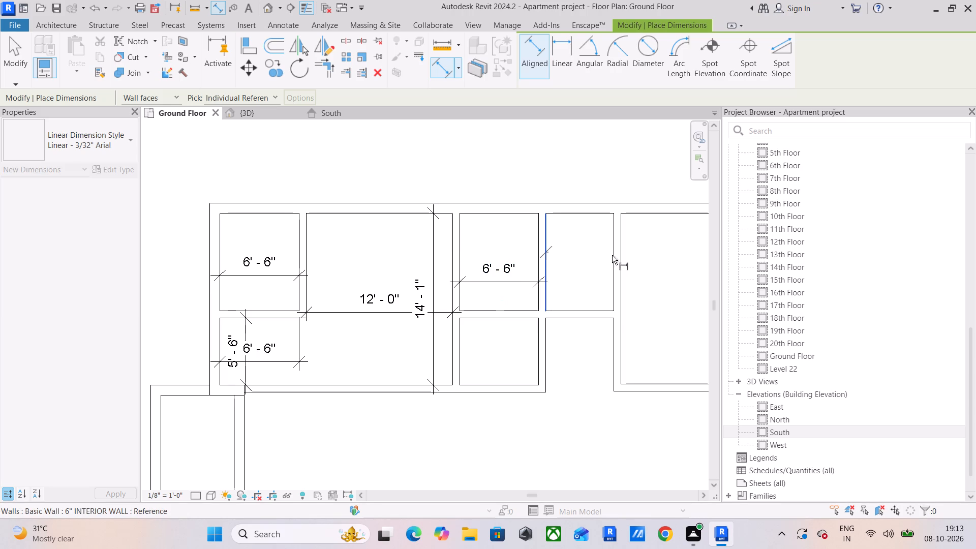
pyautogui.click(613, 263)
pyautogui.click(594, 276)
pyautogui.moveTo(616, 278); pyautogui.dragTo(591, 285, button='middle')
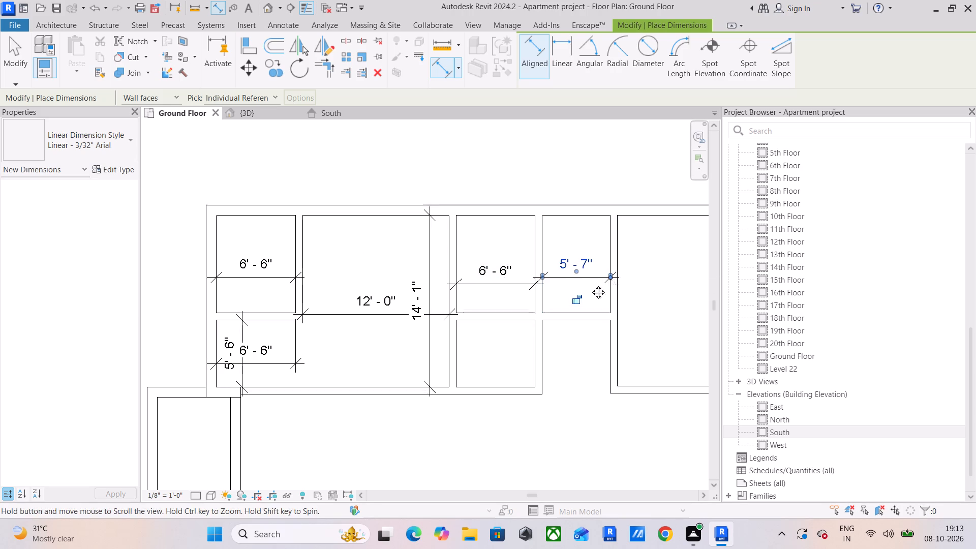
pyautogui.moveTo(591, 285); pyautogui.dragTo(368, 270, button='middle')
pyautogui.click(374, 283)
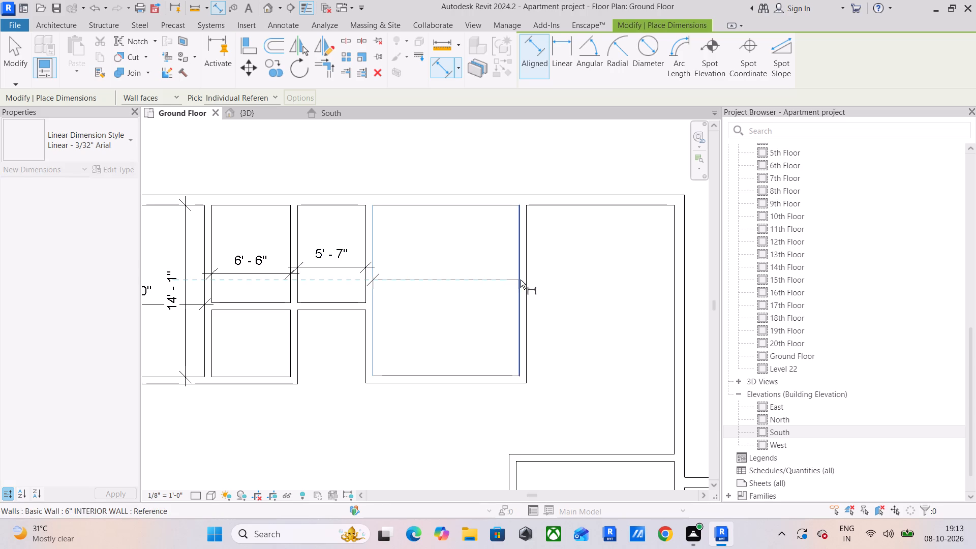
pyautogui.click(515, 280)
pyautogui.moveTo(442, 271); pyautogui.dragTo(446, 294)
# Dimension the width of the open space in the northeast corner, from the interior wall to the east exterior wall, and finish dimensioning.
pyautogui.scroll(-3, 446, 296)
pyautogui.moveTo(487, 295); pyautogui.dragTo(384, 299, button='middle')
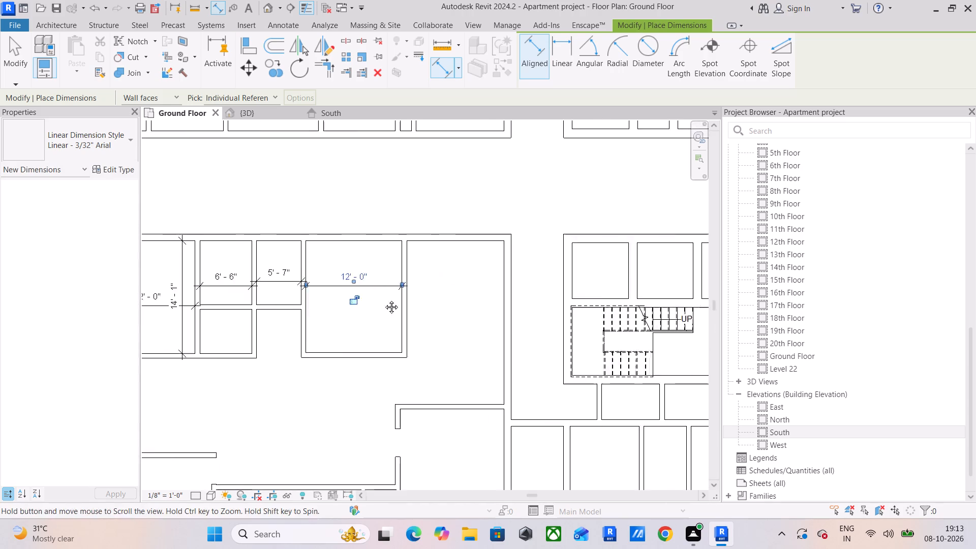
pyautogui.moveTo(384, 299); pyautogui.dragTo(378, 298, button='middle')
pyautogui.scroll(3, 396, 291)
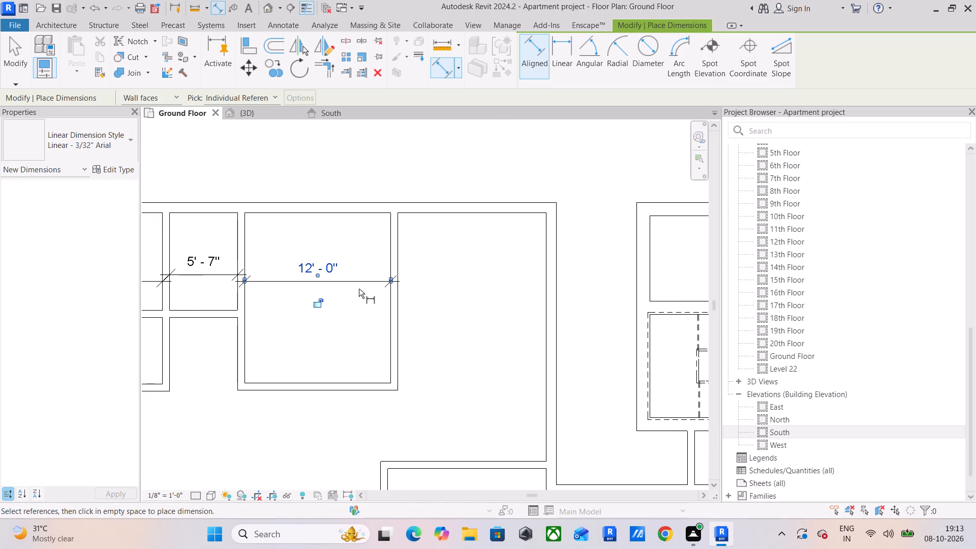
pyautogui.click(399, 319)
pyautogui.click(544, 321)
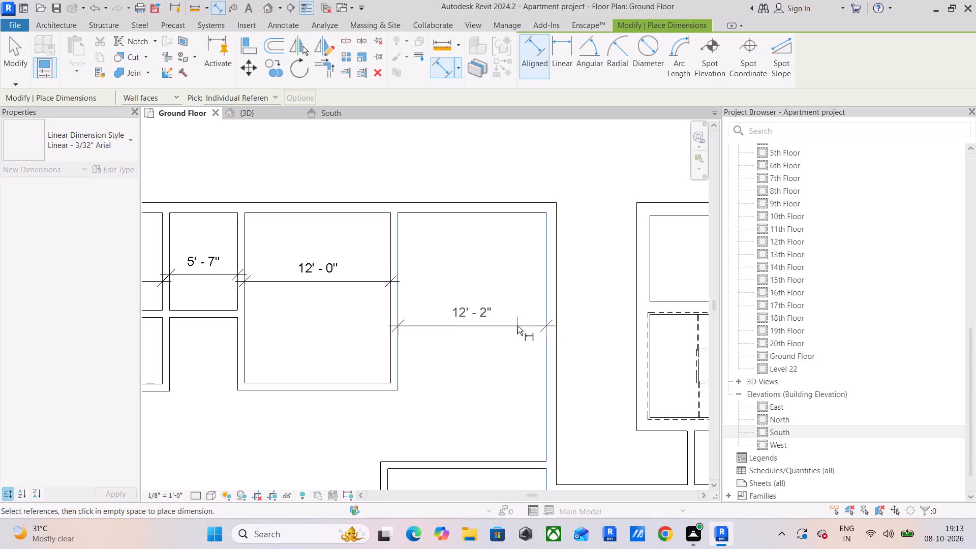
pyautogui.click(516, 328)
pyautogui.scroll(-4, 516, 328)
pyautogui.moveTo(516, 328); pyautogui.dragTo(639, 322, button='middle')
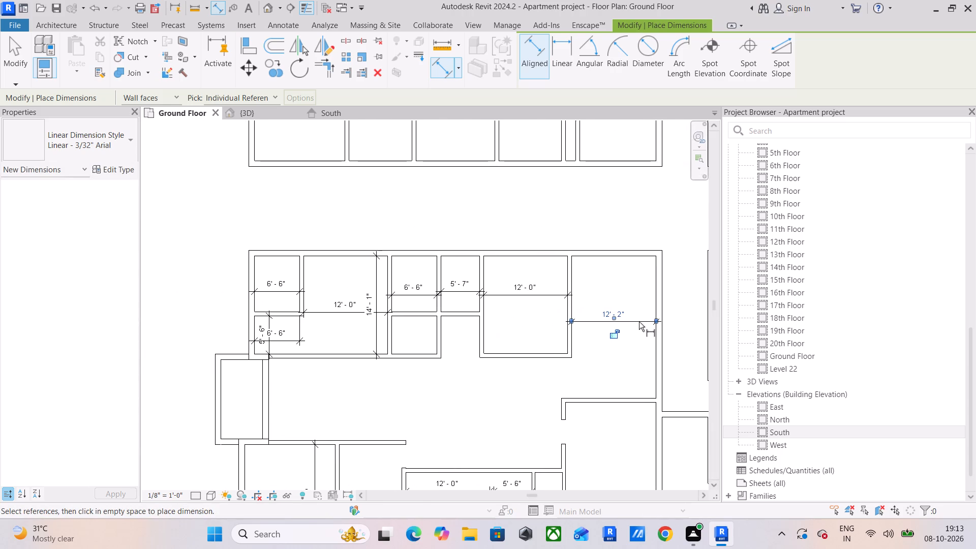
pyautogui.scroll(4, 648, 308)
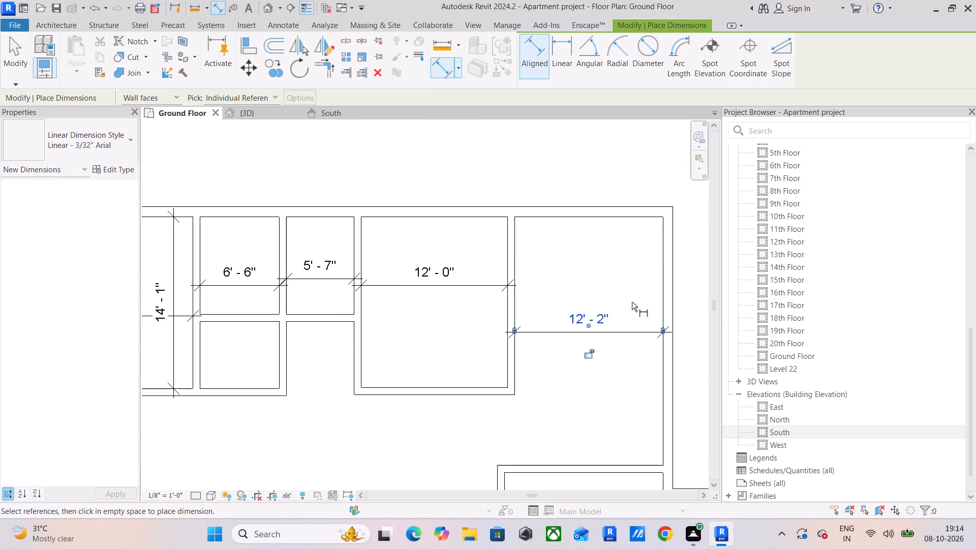
pyautogui.press('Escape')
pyautogui.press('Escape')
pyautogui.press('Escape')
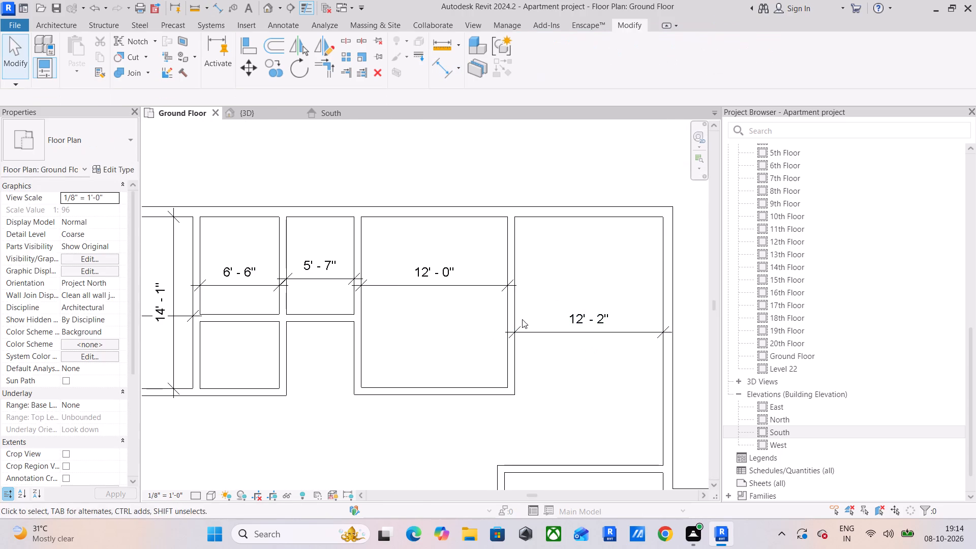
# Move the interior wall west of the northeast space so that space is 13' wide.
pyautogui.click(513, 318)
pyautogui.click(604, 323)
pyautogui.write("13'")
pyautogui.press('Return')
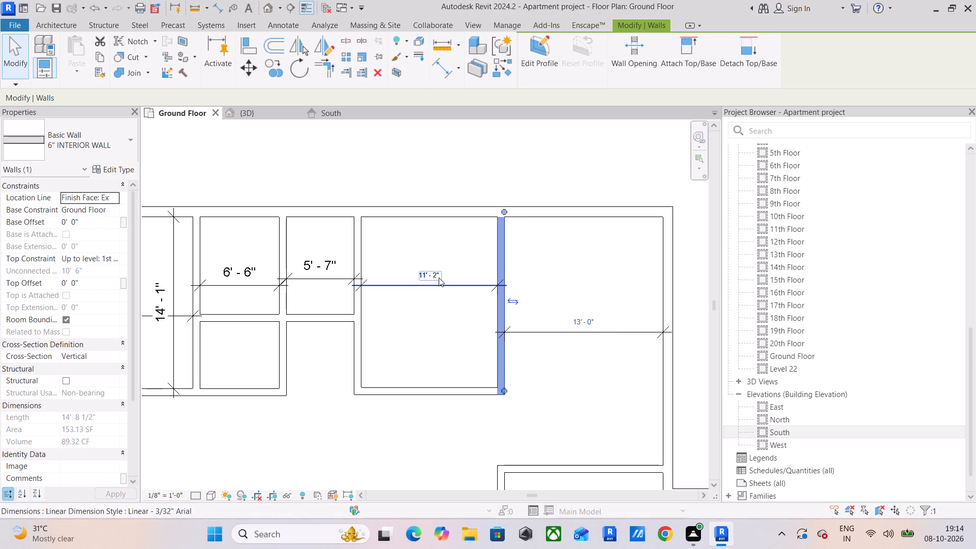
# Move the interior wall on the west side of the large room adjoining the northeast space so that room is 12' wide.
pyautogui.click(438, 276)
pyautogui.press('Escape')
pyautogui.click(355, 343)
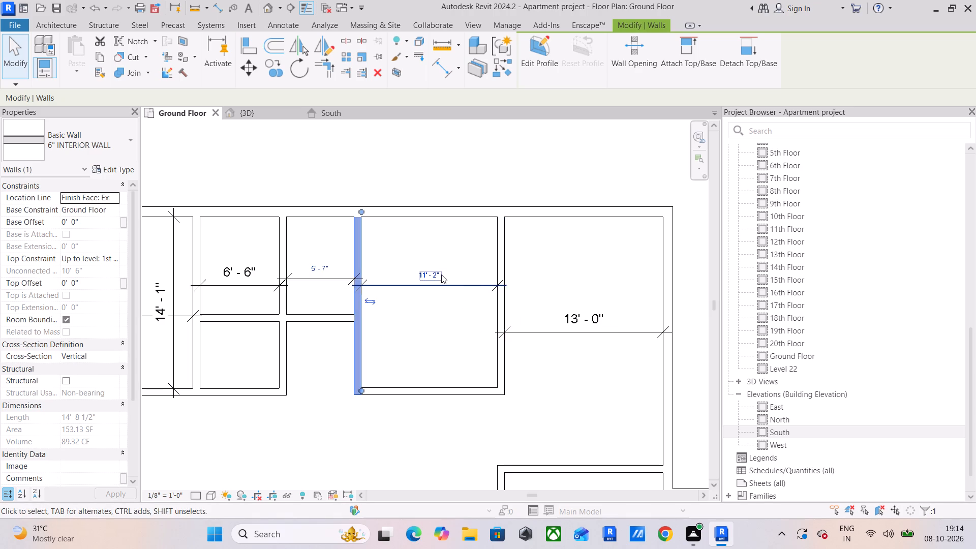
pyautogui.click(441, 274)
pyautogui.write('12')
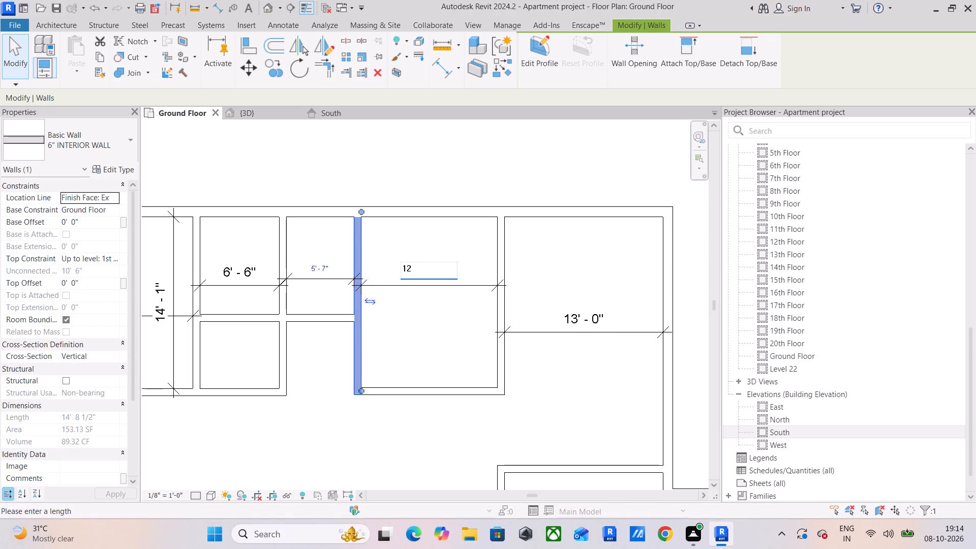
pyautogui.press("'")
pyautogui.press('Return')
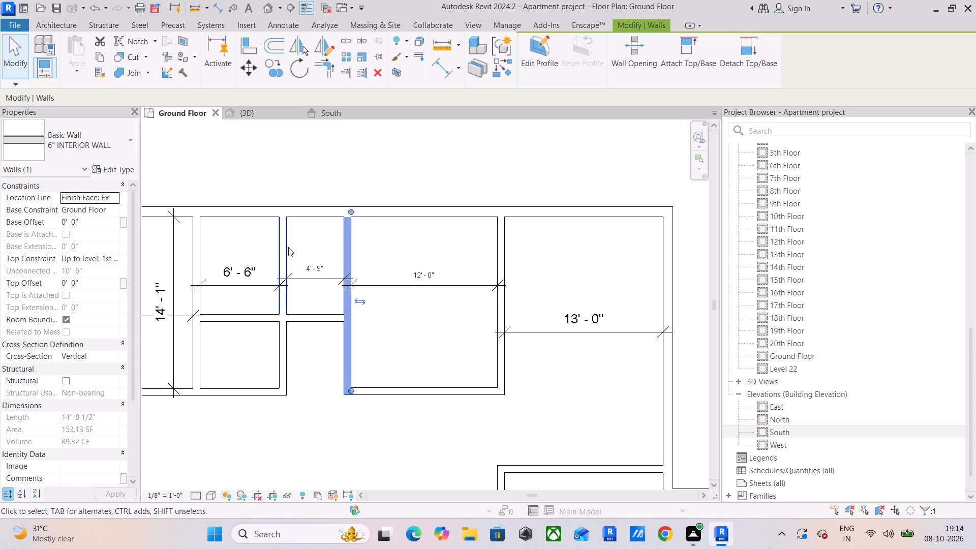
# Move the wall between the two small rooms on the north side so the eastern small room is 5'7" wide.
pyautogui.click(288, 247)
pyautogui.click(327, 270)
pyautogui.write('5\'7"')
pyautogui.press('Return')
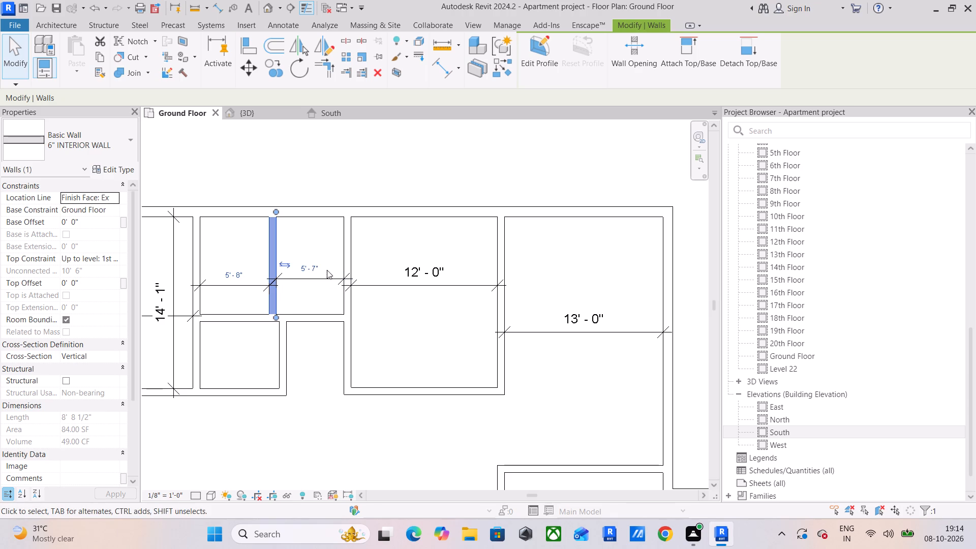
# Move the west wall of the western small room so that room is 6'6" wide.
pyautogui.click(201, 260)
pyautogui.click(237, 276)
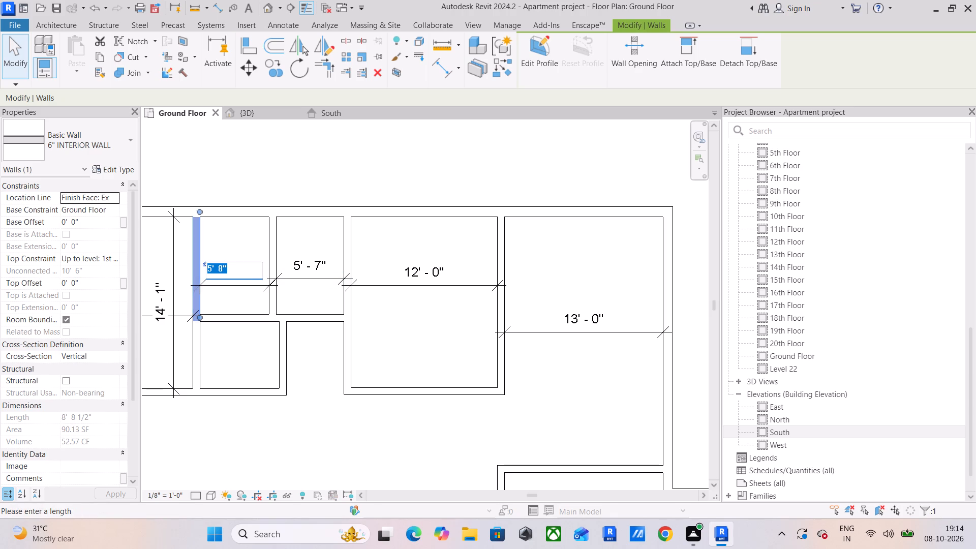
pyautogui.press('6')
pyautogui.write("'6'")
pyautogui.press('Return')
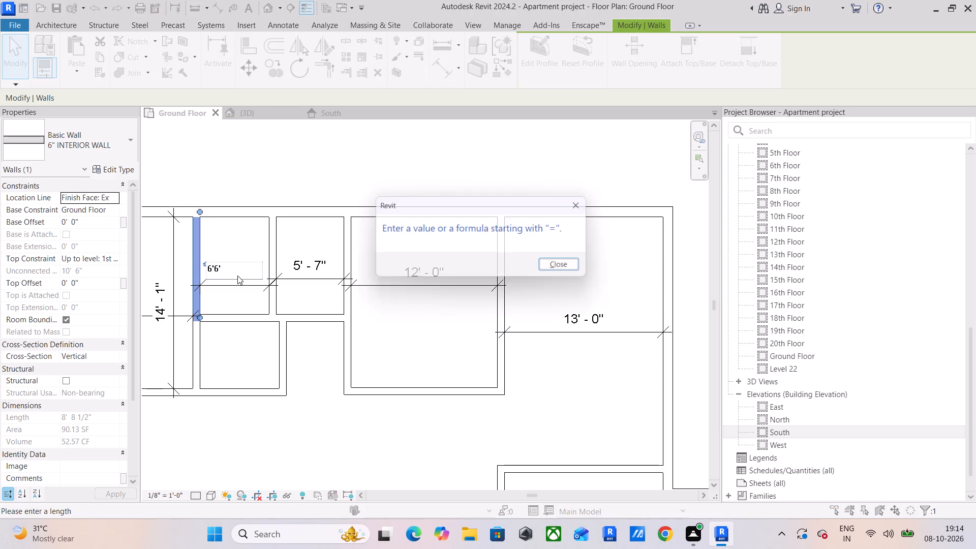
pyautogui.click(572, 259)
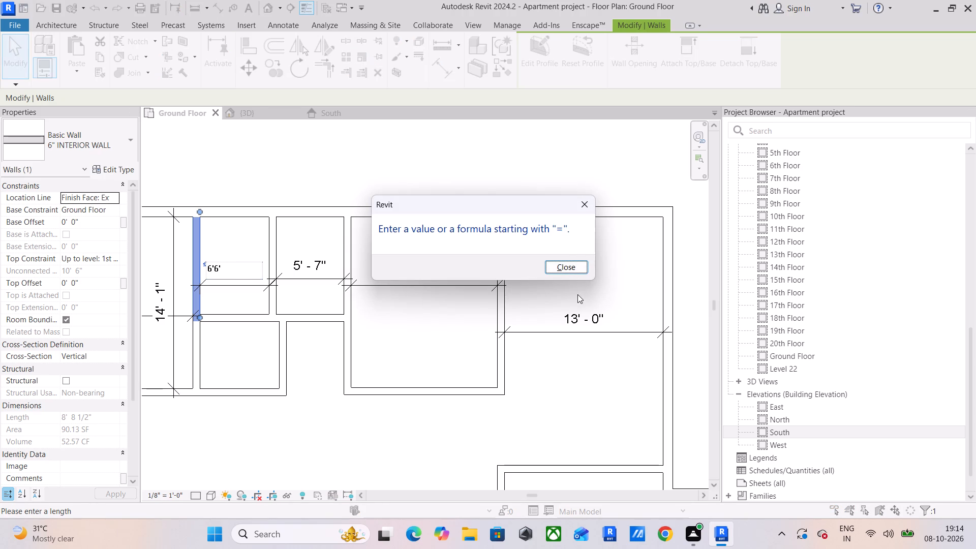
pyautogui.click(569, 266)
pyautogui.press('BackSpace')
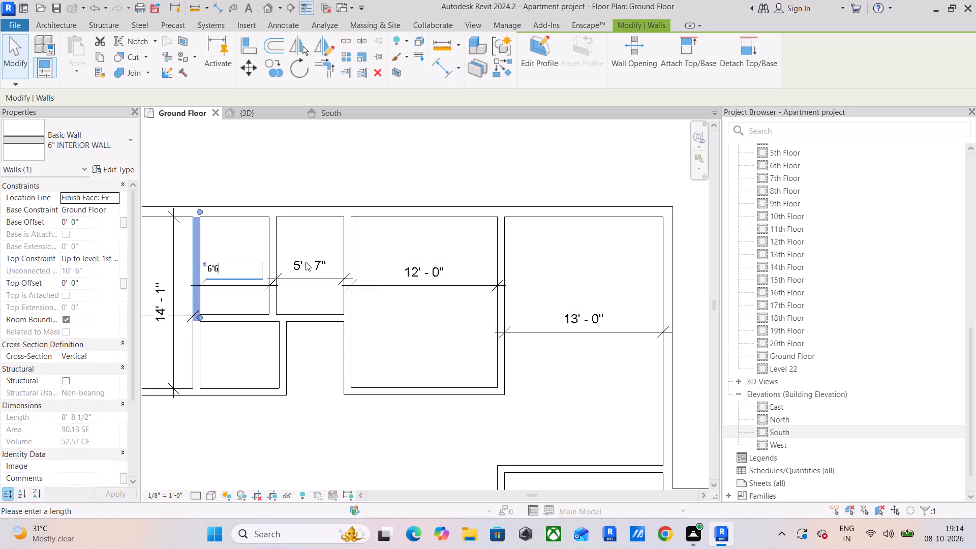
pyautogui.hotkey('shift', '"')
pyautogui.press('Return')
pyautogui.press('Escape')
# Align the west and east walls of the lower small room with the matching walls of the small room directly above it.
pyautogui.moveTo(306, 355); pyautogui.dragTo(474, 329, button='middle')
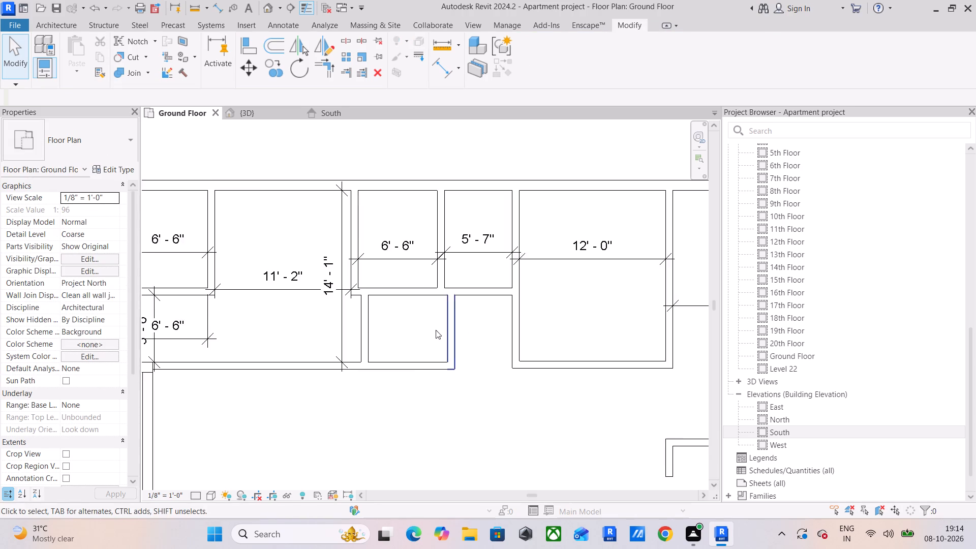
pyautogui.scroll(3, 395, 313)
pyautogui.click(352, 311)
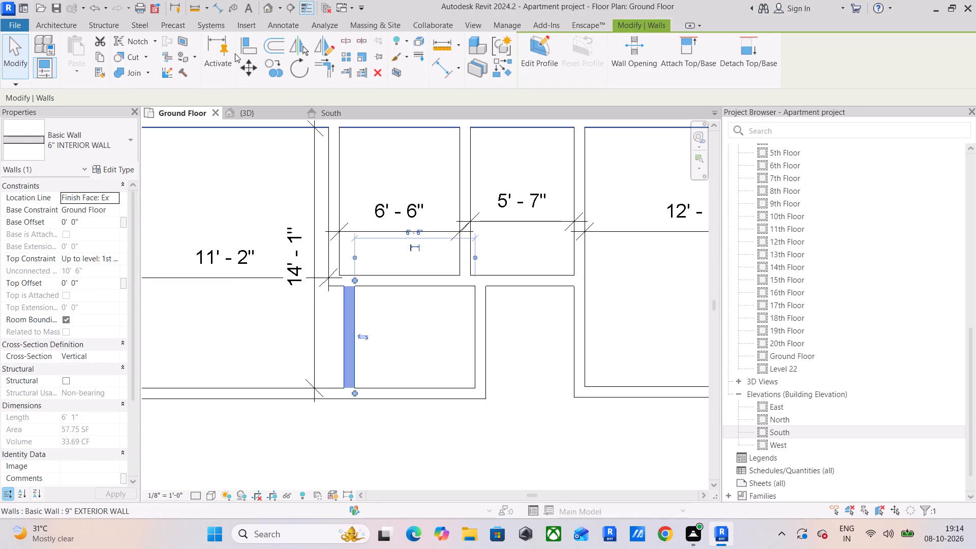
pyautogui.click(247, 42)
pyautogui.click(326, 248)
pyautogui.click(344, 314)
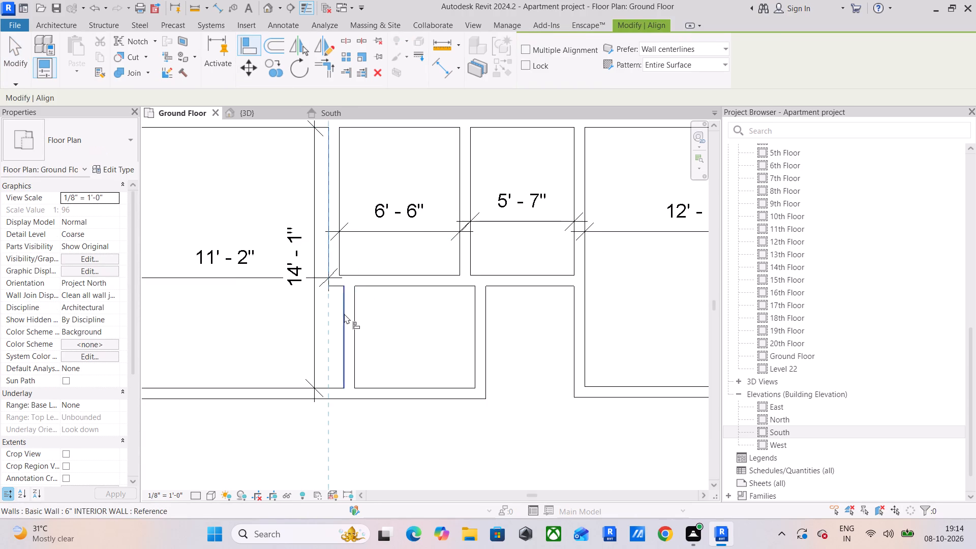
pyautogui.click(458, 244)
pyautogui.click(479, 316)
pyautogui.scroll(-3, 365, 306)
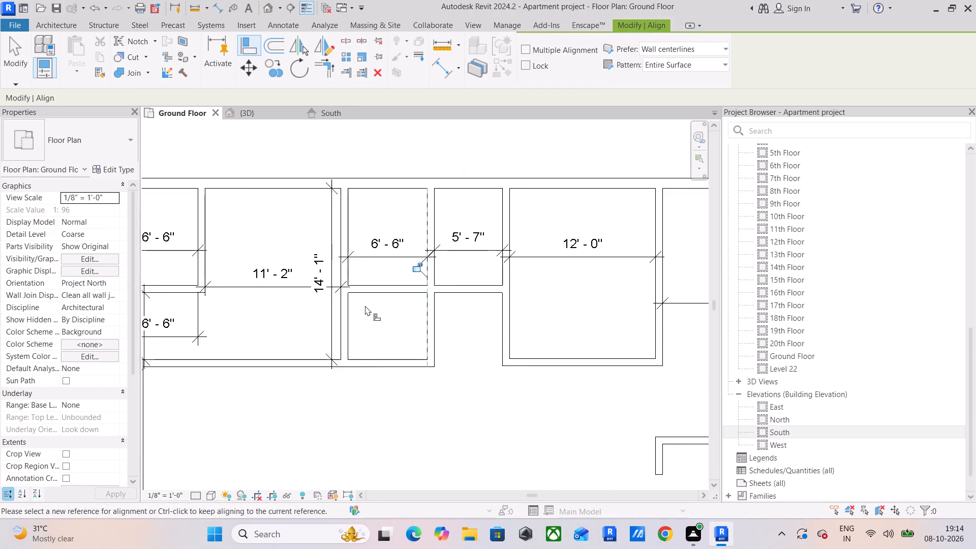
pyautogui.moveTo(379, 306); pyautogui.dragTo(438, 301, button='middle')
pyautogui.moveTo(442, 301); pyautogui.dragTo(516, 302, button='middle')
pyautogui.scroll(4, 383, 258)
pyautogui.press('Escape')
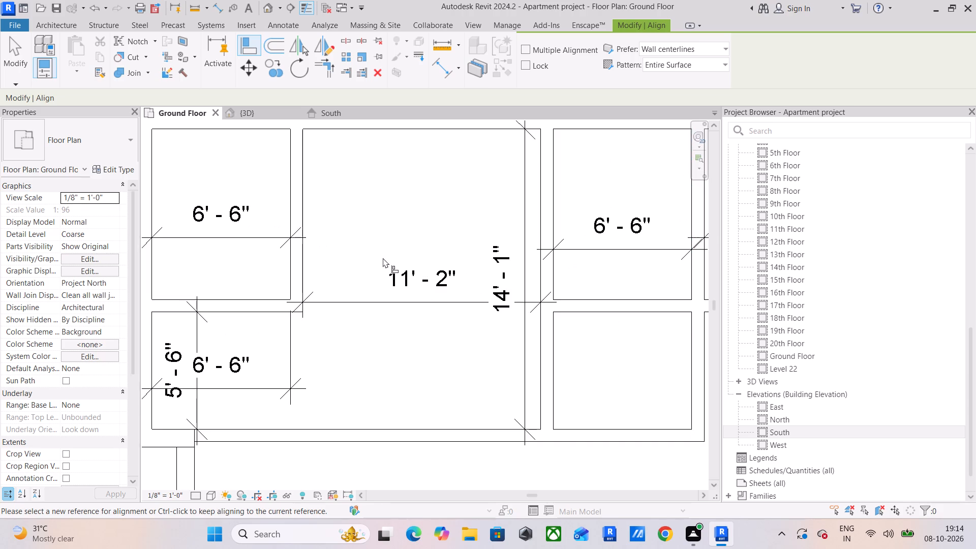
pyautogui.scroll(-3, 383, 257)
pyautogui.press('Escape')
pyautogui.press('Escape')
# Move the corner room's east wall so the large room beside the northwest corner room is 12' wide.
pyautogui.click(322, 260)
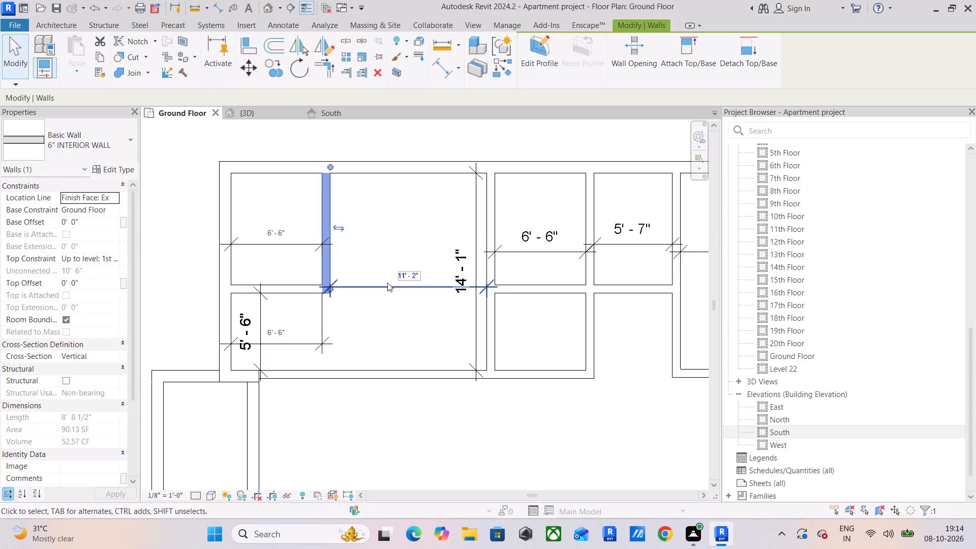
pyautogui.click(406, 272)
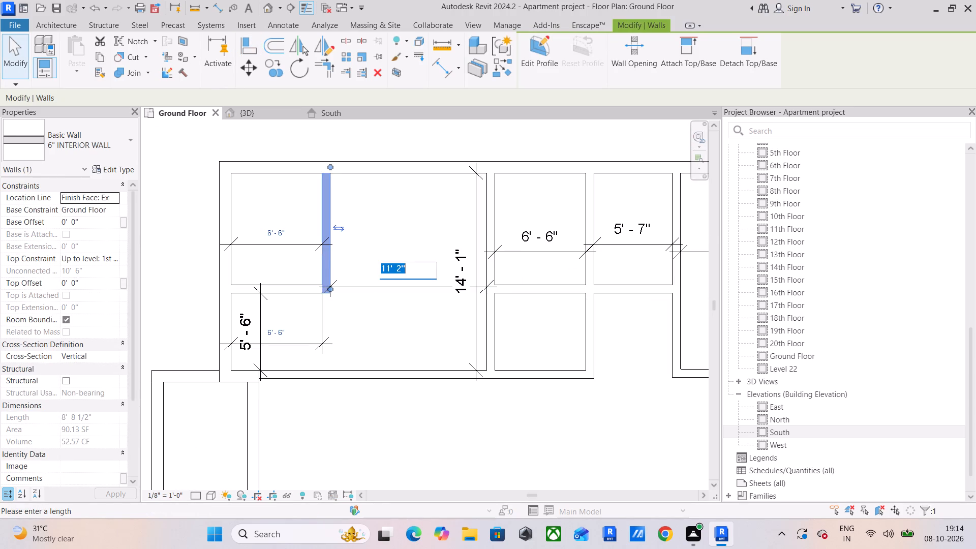
pyautogui.write("12'")
pyautogui.press('Return')
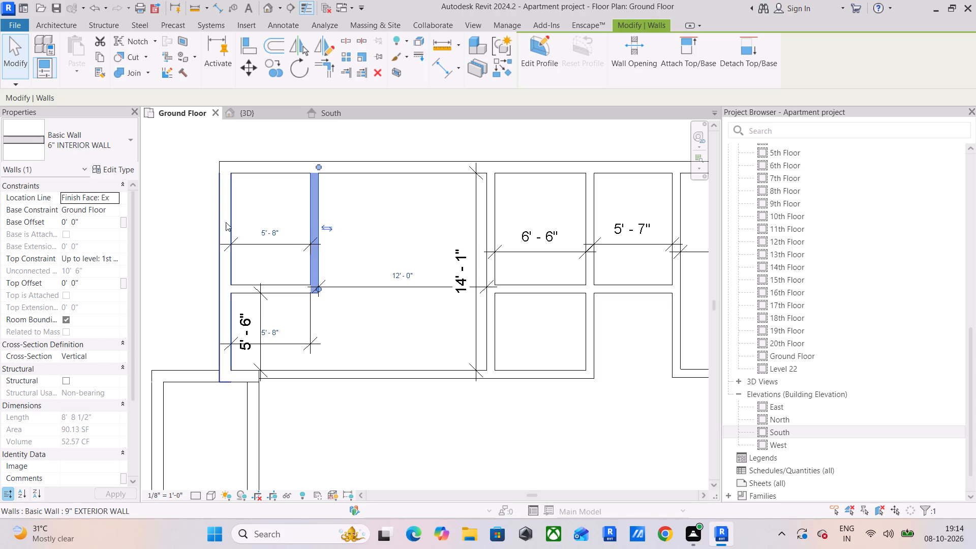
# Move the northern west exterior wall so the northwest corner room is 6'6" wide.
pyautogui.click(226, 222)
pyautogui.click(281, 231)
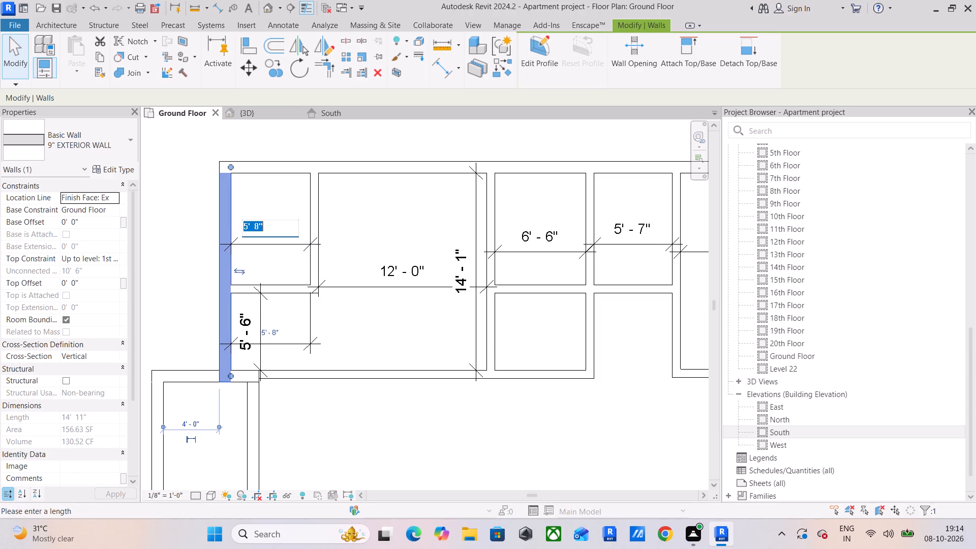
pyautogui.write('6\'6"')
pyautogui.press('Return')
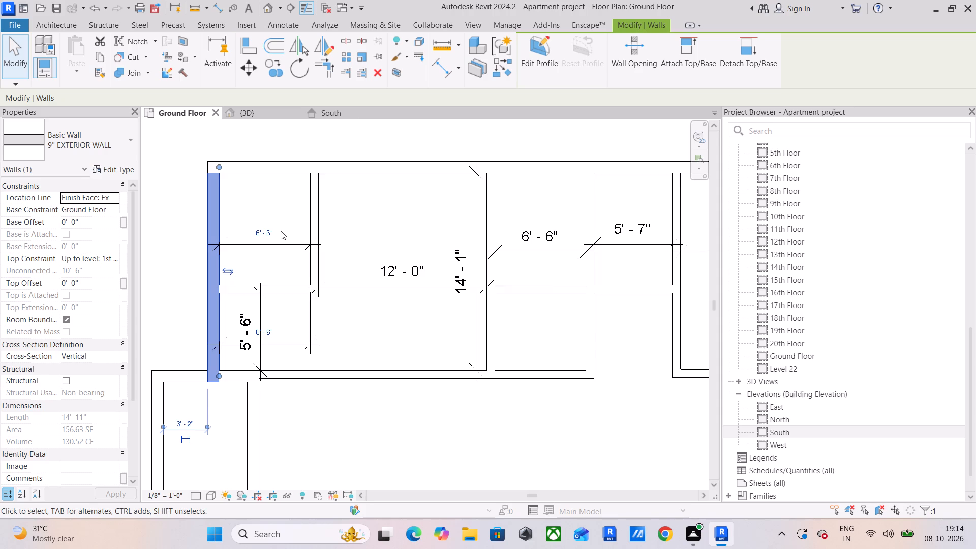
# Align the outer face of the apartment's northern west exterior wall with that of the west exterior wall south of the projecting bay.
pyautogui.scroll(-4, 281, 231)
pyautogui.moveTo(278, 233); pyautogui.dragTo(306, 177, button='middle')
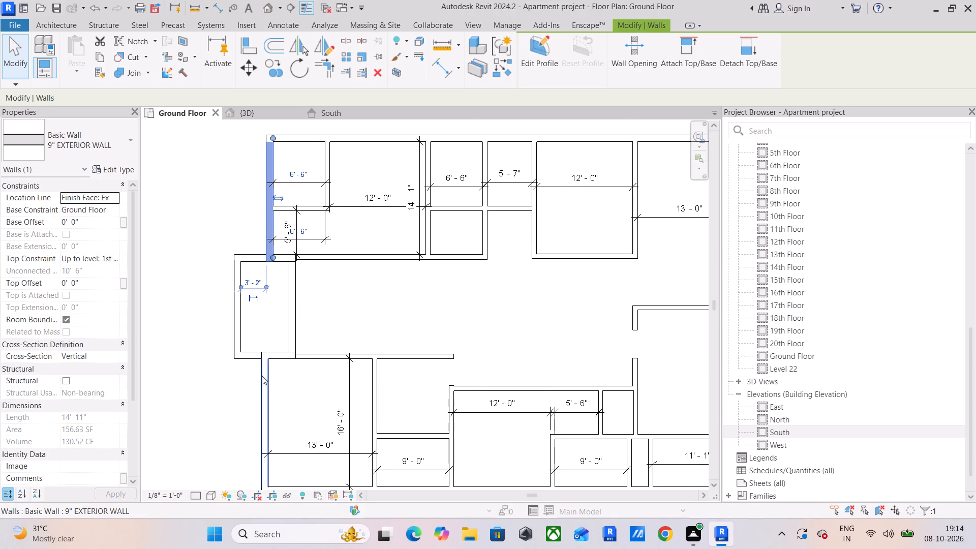
pyautogui.scroll(2, 262, 376)
pyautogui.press('Escape')
pyautogui.click(262, 404)
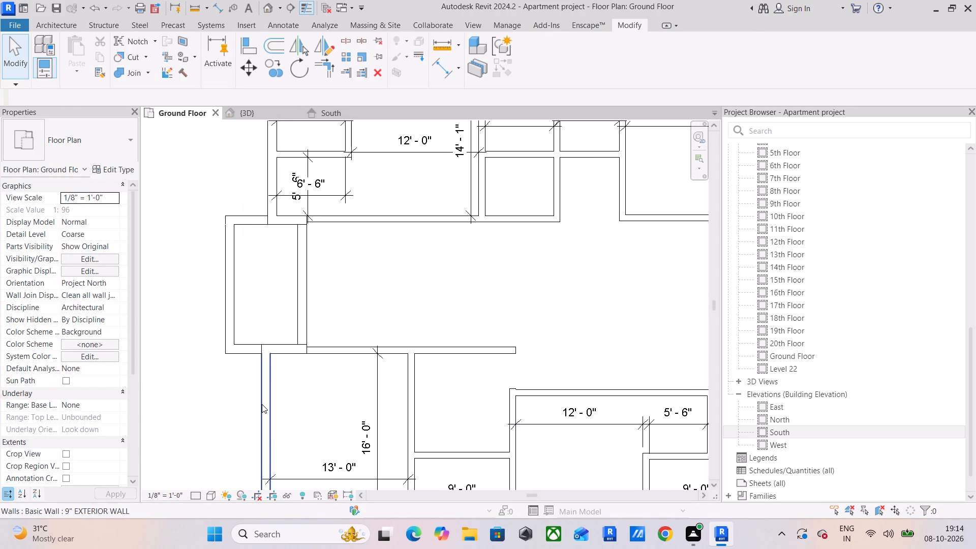
pyautogui.click(395, 315)
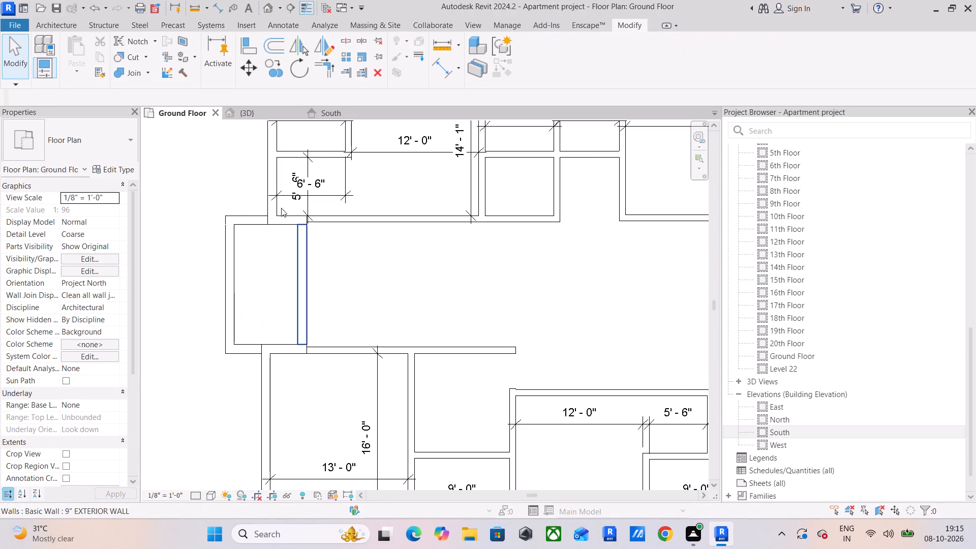
pyautogui.click(265, 172)
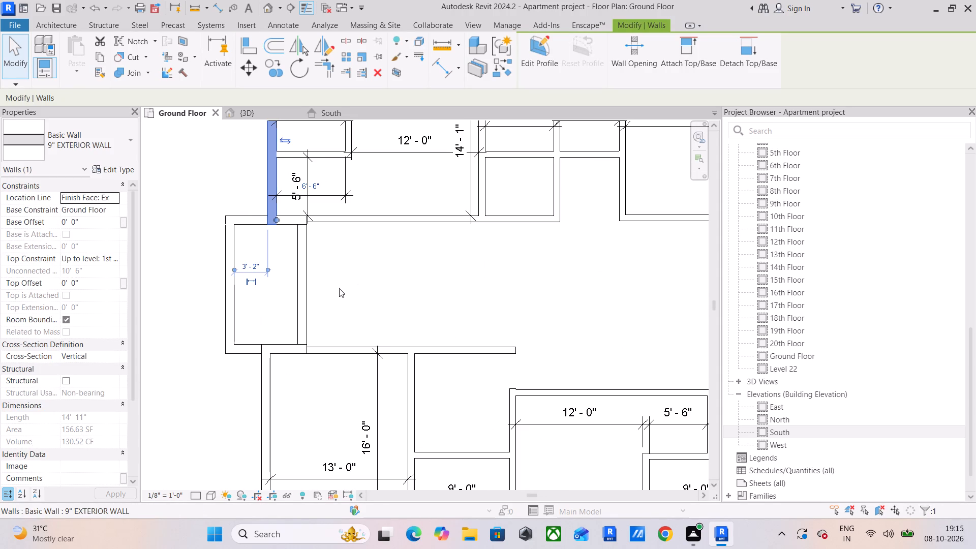
pyautogui.moveTo(374, 301); pyautogui.dragTo(235, 380, button='middle')
pyautogui.moveTo(439, 353); pyautogui.dragTo(432, 356, button='middle')
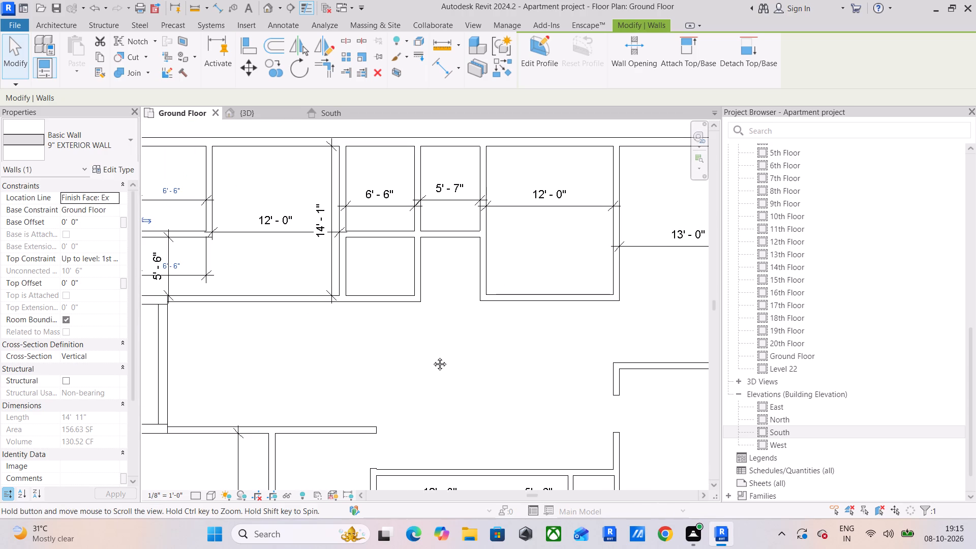
pyautogui.moveTo(432, 356); pyautogui.dragTo(348, 361, button='middle')
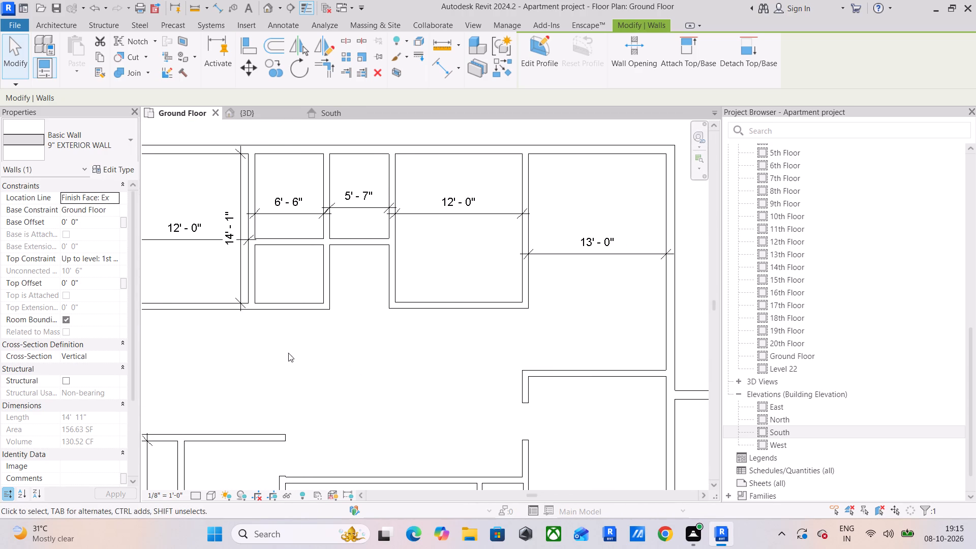
pyautogui.moveTo(286, 353); pyautogui.dragTo(510, 290, button='middle')
pyautogui.scroll(-1, 509, 290)
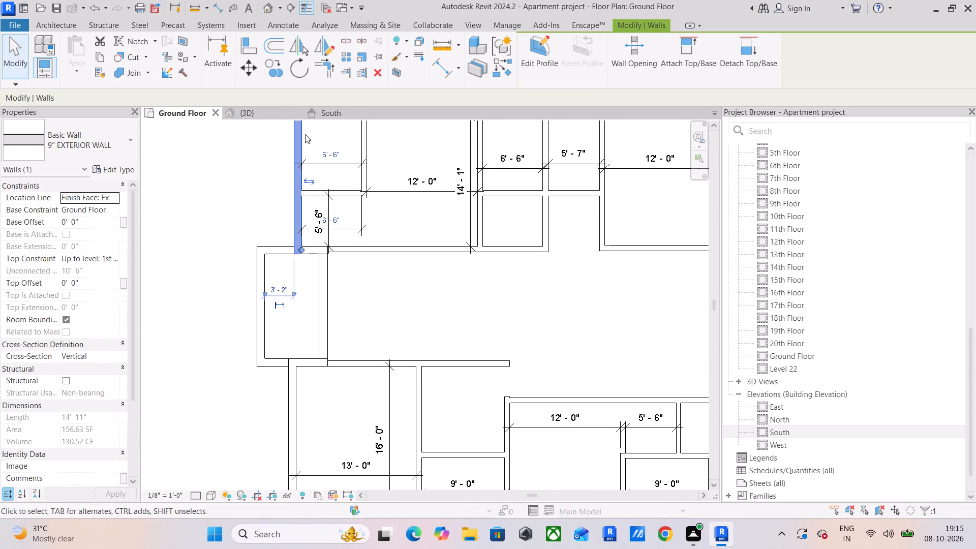
pyautogui.click(254, 53)
pyautogui.click(284, 398)
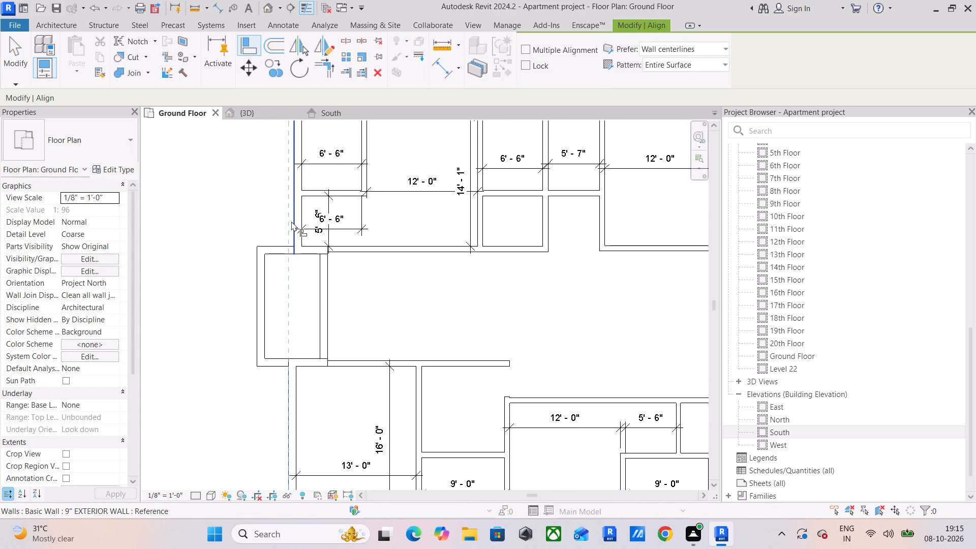
pyautogui.scroll(4, 291, 221)
pyautogui.click(301, 209)
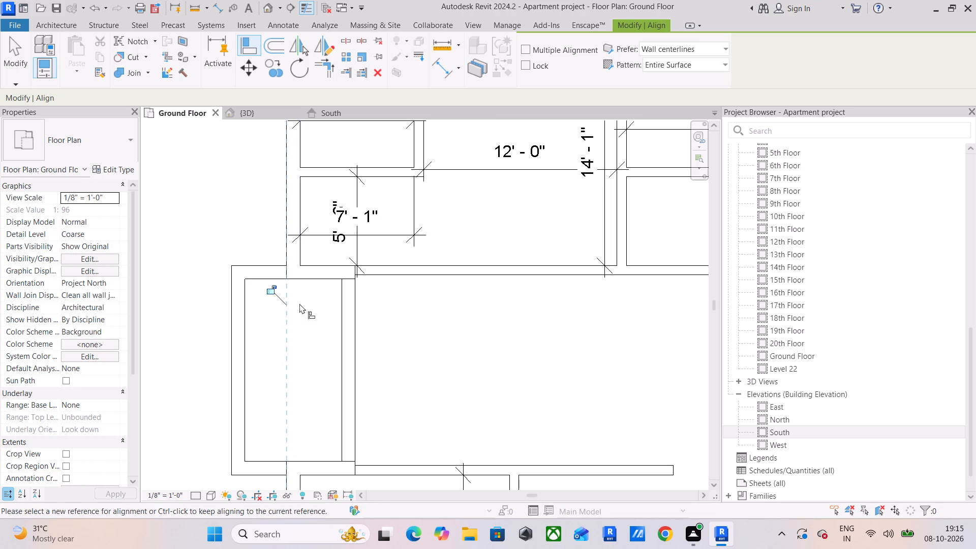
pyautogui.scroll(-3, 308, 314)
pyautogui.moveTo(384, 307); pyautogui.dragTo(384, 319, button='middle')
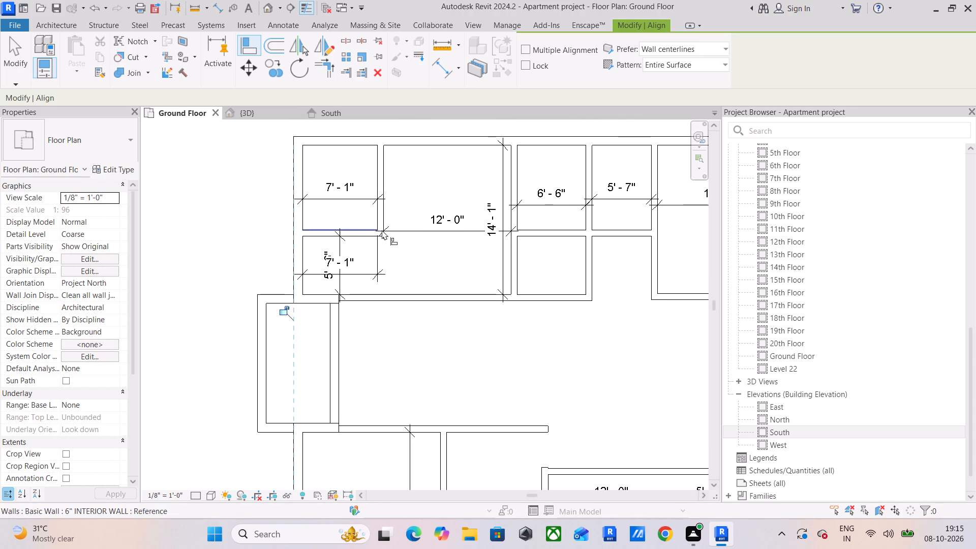
pyautogui.scroll(-3, 410, 240)
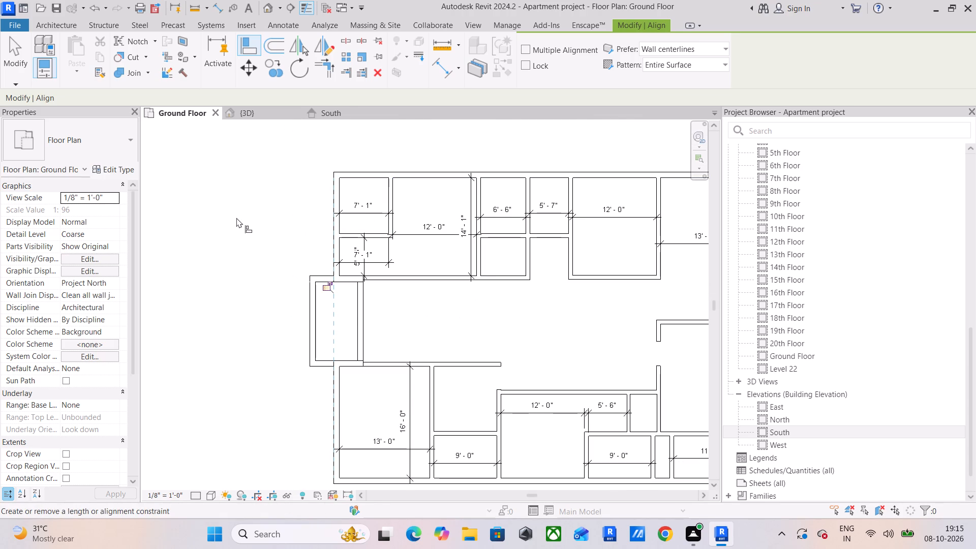
pyautogui.click(15, 53)
# Select all instances of the linear dimensions and delete them.
pyautogui.scroll(-3, 301, 212)
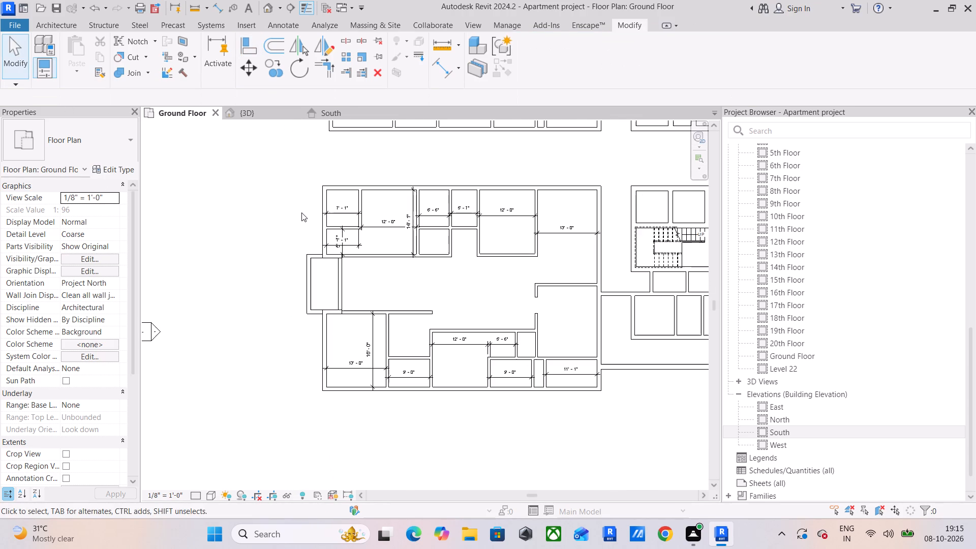
pyautogui.click(341, 206)
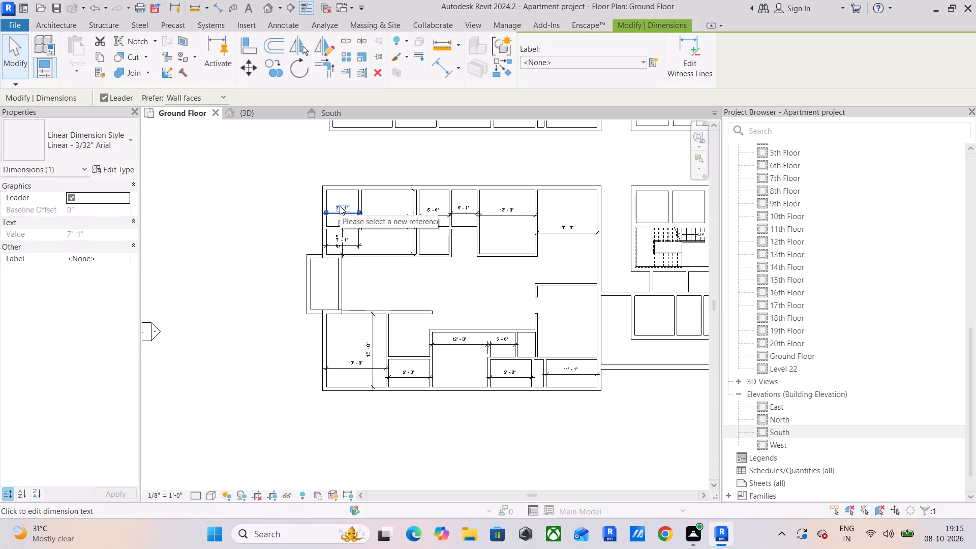
pyautogui.write('sa')
pyautogui.press('Delete')
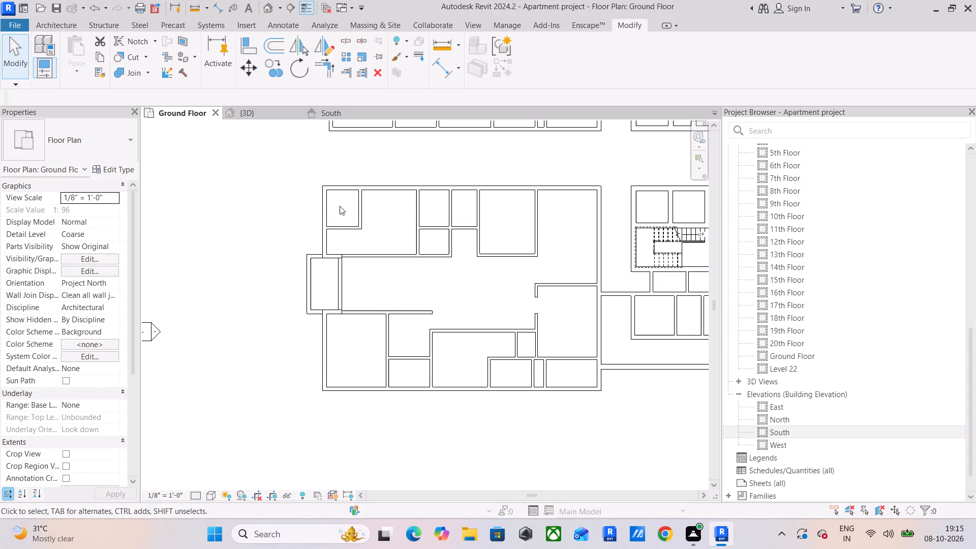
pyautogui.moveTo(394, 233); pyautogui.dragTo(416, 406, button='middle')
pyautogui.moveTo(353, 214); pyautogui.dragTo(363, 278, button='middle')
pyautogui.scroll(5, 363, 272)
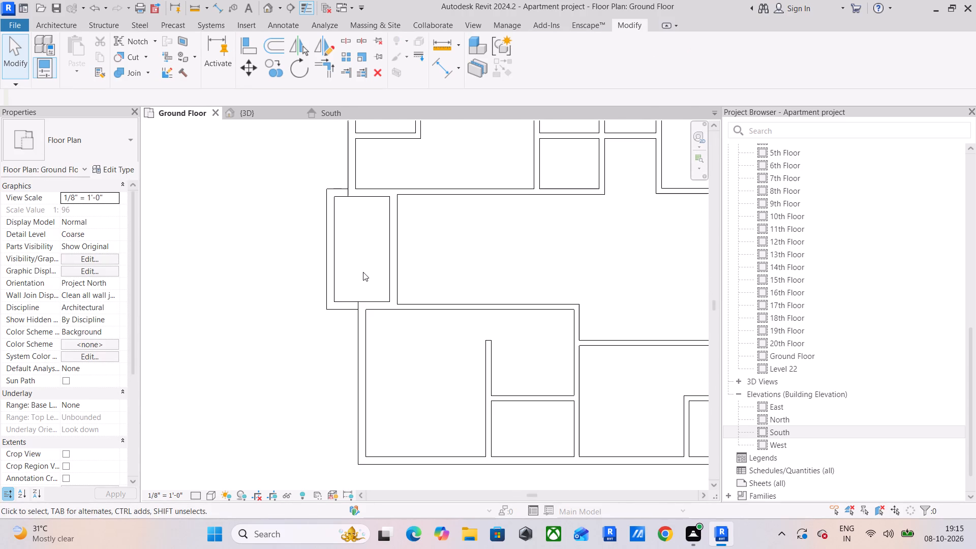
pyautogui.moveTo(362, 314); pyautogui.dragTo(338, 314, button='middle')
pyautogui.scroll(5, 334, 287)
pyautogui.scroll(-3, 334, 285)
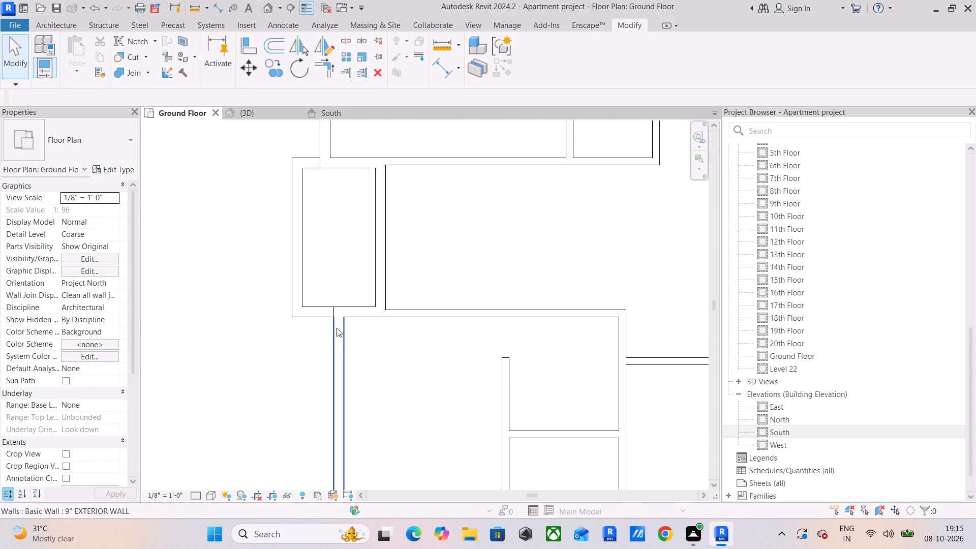
# Align the northwest apartment's west exterior wall south of the projecting bay with the outer face of the wall north of it.
pyautogui.click(249, 43)
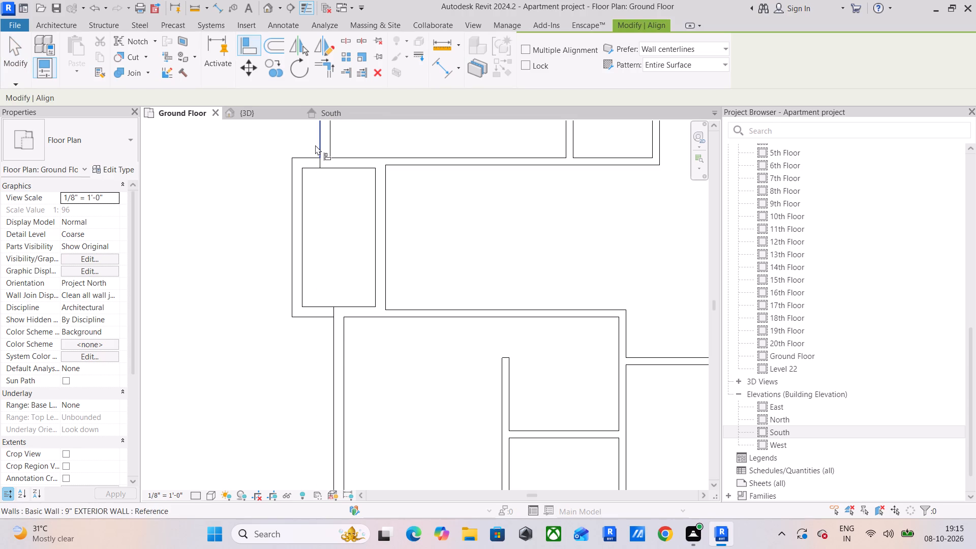
pyautogui.moveTo(315, 145); pyautogui.dragTo(315, 150)
pyautogui.click(334, 345)
pyautogui.scroll(-4, 291, 277)
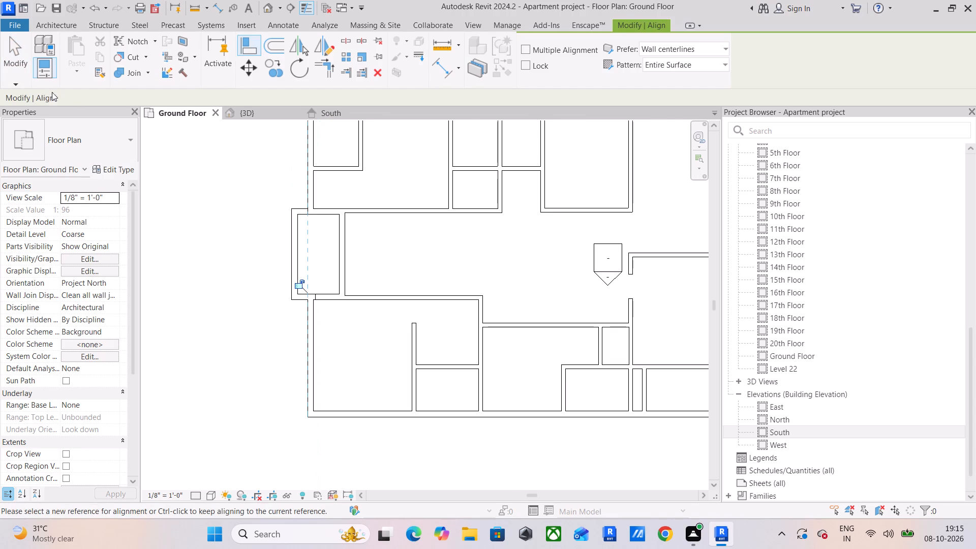
pyautogui.click(25, 68)
# Align the outer face of the southwest apartment's northern west exterior wall with that of the northwest apartment's west wall.
pyautogui.scroll(-4, 231, 295)
pyautogui.moveTo(247, 295); pyautogui.dragTo(284, 176, button='middle')
pyautogui.scroll(5, 306, 284)
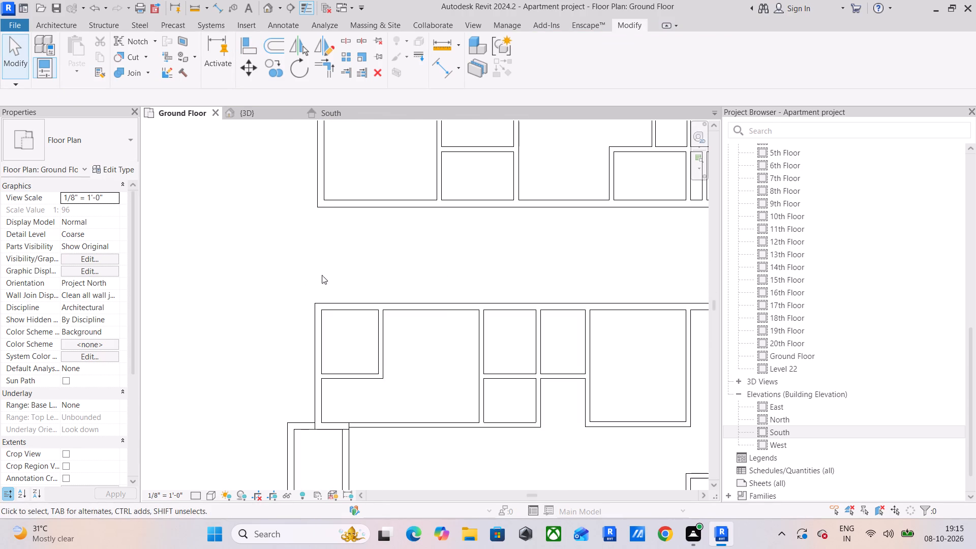
pyautogui.moveTo(238, 47); pyautogui.dragTo(239, 52)
pyautogui.click(316, 184)
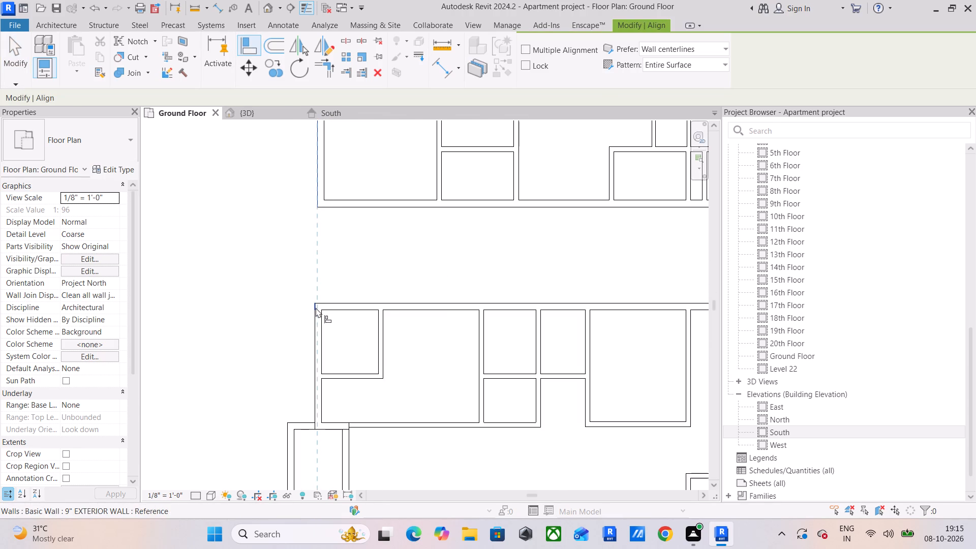
pyautogui.scroll(5, 316, 308)
pyautogui.scroll(-3, 312, 318)
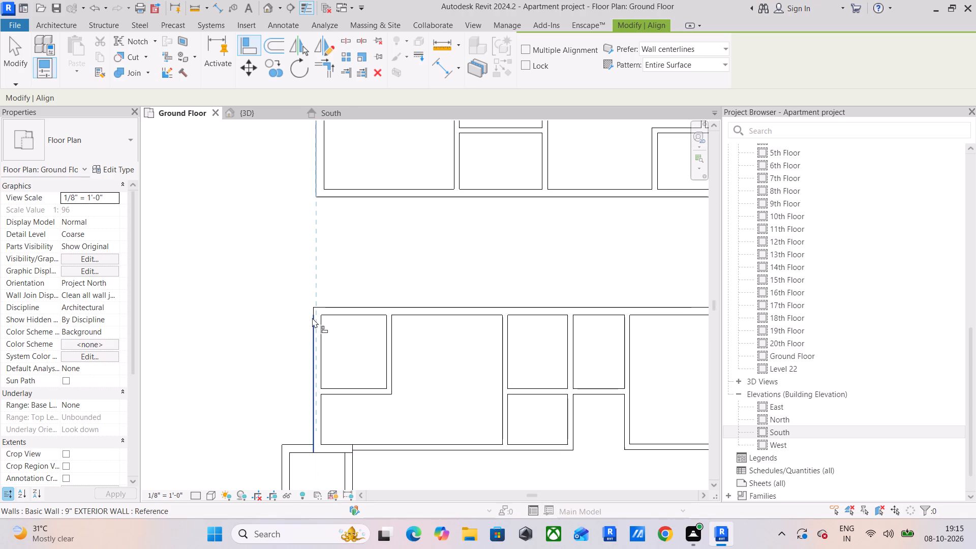
pyautogui.scroll(-1, 312, 318)
pyautogui.click(312, 318)
pyautogui.scroll(-1, 325, 335)
pyautogui.moveTo(325, 336); pyautogui.dragTo(328, 174, button='middle')
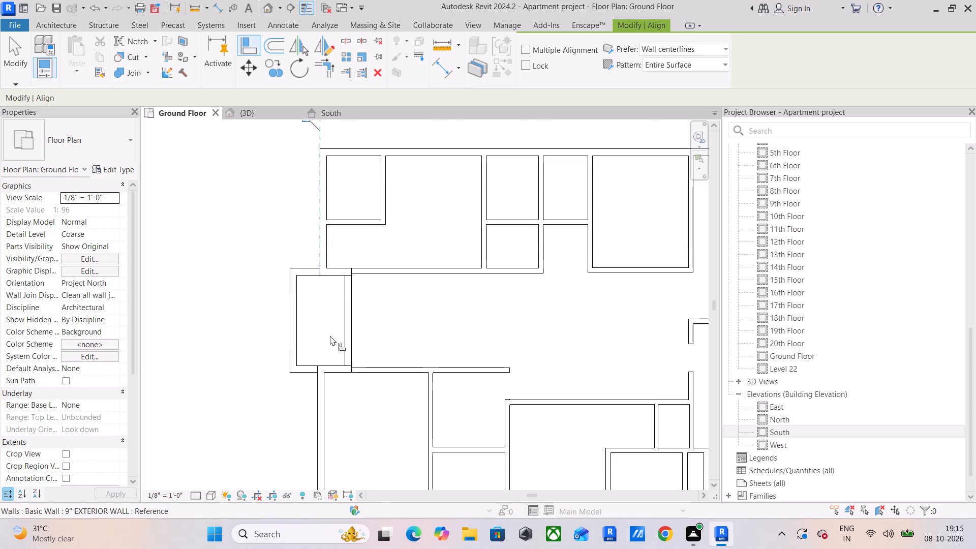
# Align the southwest apartment's west exterior wall south of the bay with the outer face of the wall north of it.
pyautogui.moveTo(330, 336); pyautogui.dragTo(352, 236, button='middle')
pyautogui.scroll(1, 352, 234)
pyautogui.moveTo(350, 227); pyautogui.dragTo(354, 324, button='middle')
pyautogui.click(347, 197)
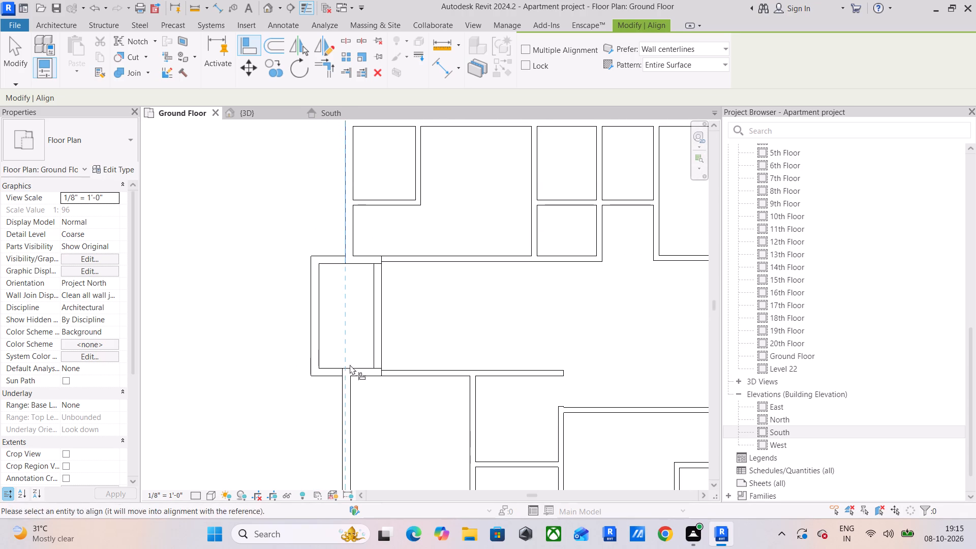
pyautogui.click(339, 420)
# Align the short wall end edge inside the southwest bay's south wall with the outer face of the west exterior wall below.
pyautogui.scroll(-4, 352, 396)
pyautogui.moveTo(364, 390); pyautogui.dragTo(360, 284, button='middle')
pyautogui.scroll(5, 302, 247)
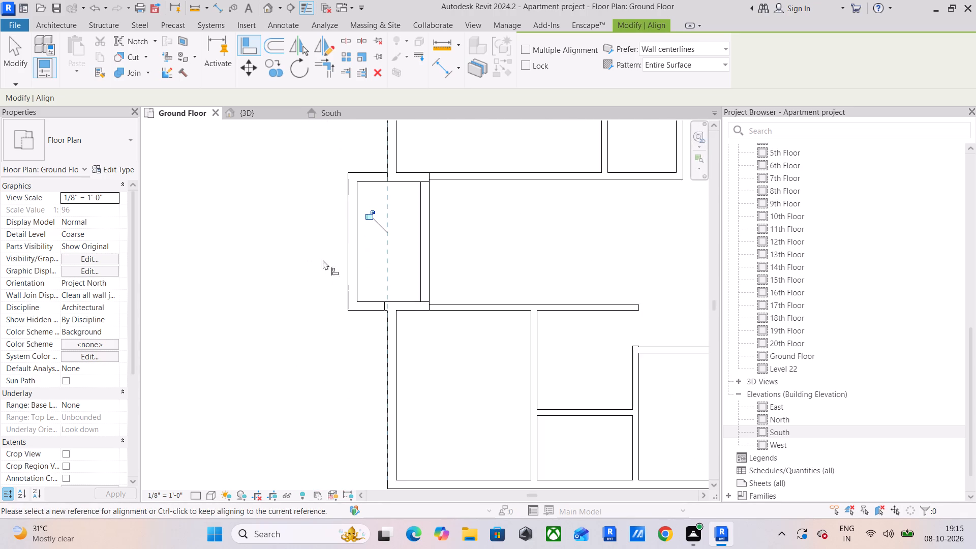
pyautogui.scroll(5, 368, 288)
pyautogui.scroll(4, 419, 317)
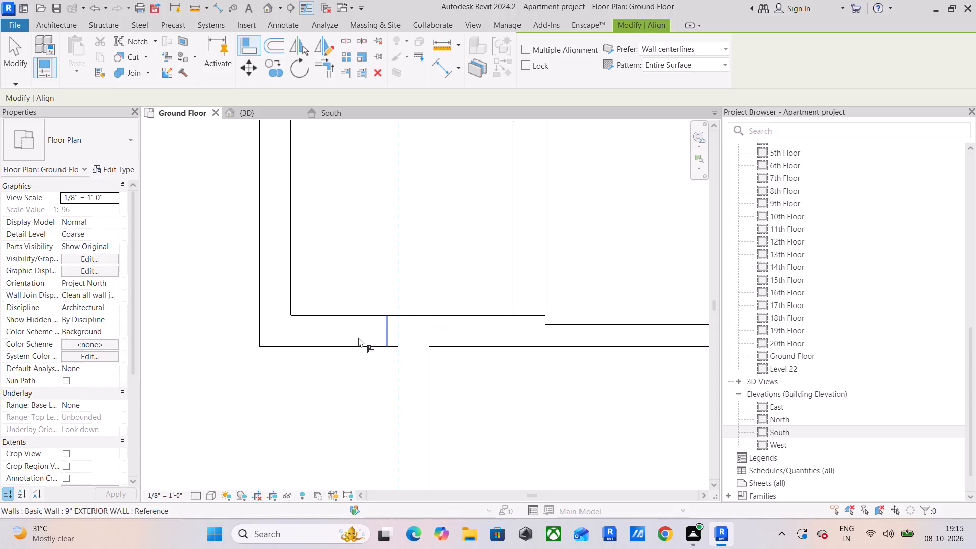
pyautogui.click(400, 377)
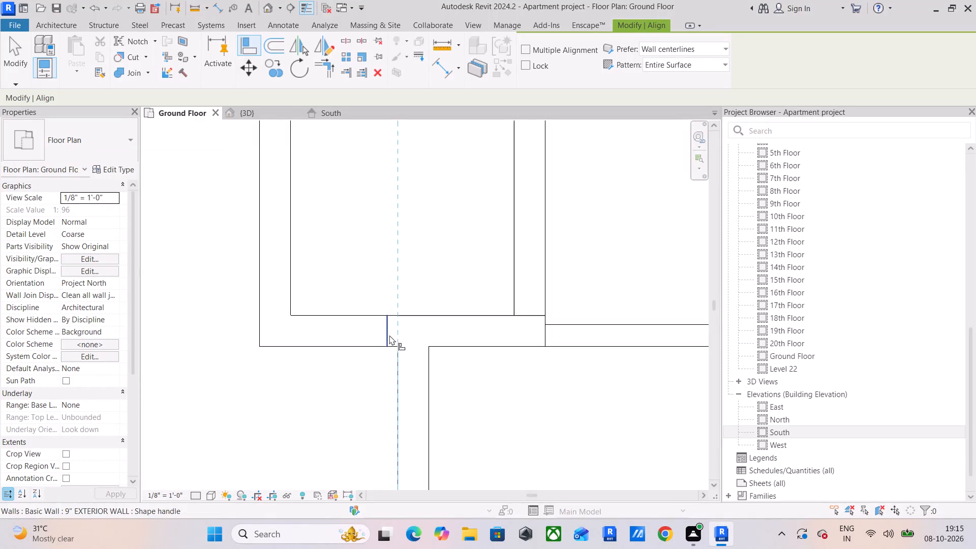
pyautogui.click(389, 334)
pyautogui.scroll(-8, 378, 382)
pyautogui.moveTo(8, 63); pyautogui.dragTo(10, 69)
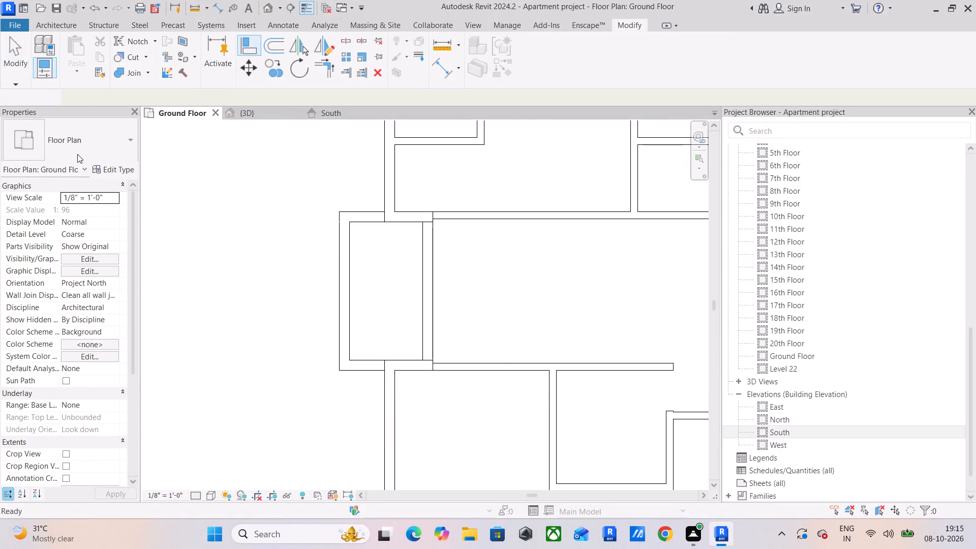
# Align the outer face of the northeast apartment's east exterior wall with that of the southeast apartment's east exterior wall.
pyautogui.scroll(-10, 193, 254)
pyautogui.moveTo(310, 259); pyautogui.dragTo(288, 373, button='middle')
pyautogui.moveTo(296, 283); pyautogui.dragTo(296, 358, button='middle')
pyautogui.scroll(4, 298, 280)
pyautogui.scroll(-2, 299, 279)
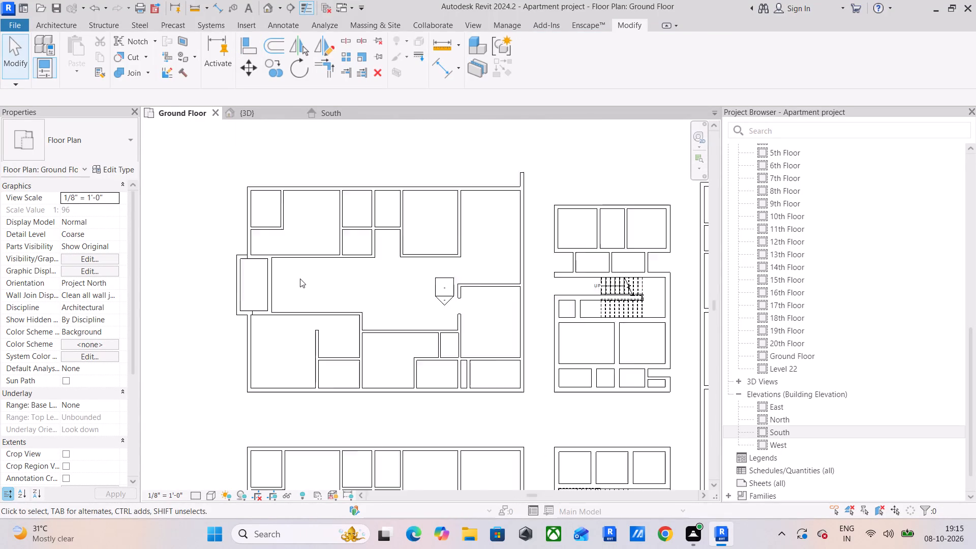
pyautogui.scroll(-6, 300, 279)
pyautogui.scroll(4, 581, 319)
pyautogui.moveTo(547, 337); pyautogui.dragTo(458, 275, button='middle')
pyautogui.scroll(5, 452, 292)
pyautogui.scroll(-4, 428, 344)
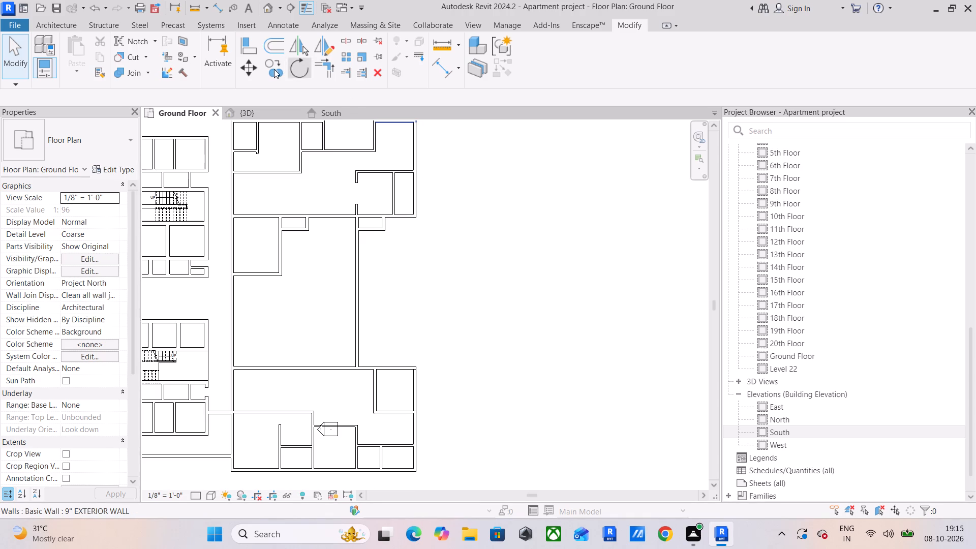
pyautogui.click(245, 42)
pyautogui.scroll(5, 464, 256)
pyautogui.click(377, 473)
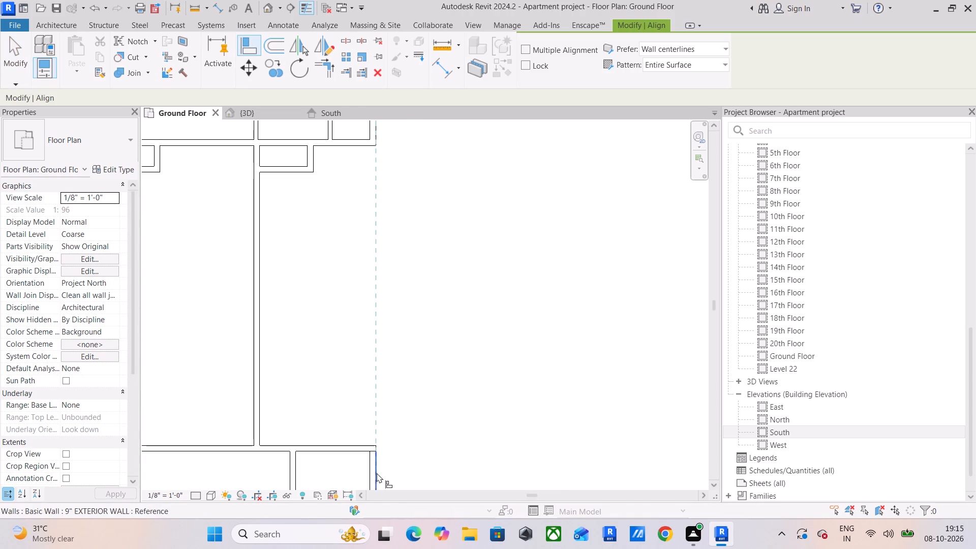
pyautogui.moveTo(391, 336); pyautogui.dragTo(401, 494, button='middle')
pyautogui.scroll(1, 389, 222)
pyautogui.click(386, 236)
pyautogui.scroll(-5, 424, 334)
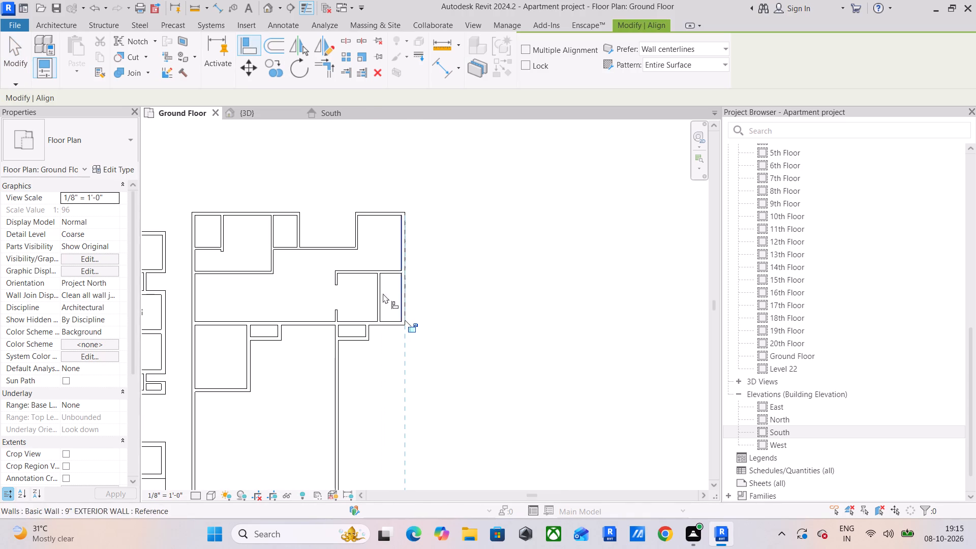
pyautogui.click(11, 50)
# Start a Generic - 12" floor on Ground Floor and sketch a rectangular boundary about 60' wide around the northwest apartment's outer walls.
pyautogui.scroll(-9, 404, 348)
pyautogui.moveTo(437, 340); pyautogui.dragTo(449, 307, button='middle')
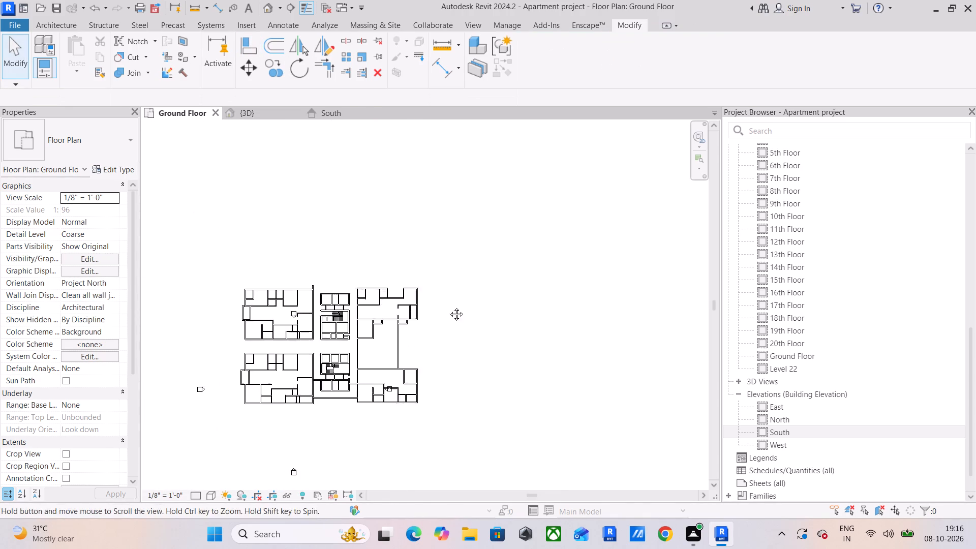
pyautogui.moveTo(449, 307); pyautogui.dragTo(450, 271, button='middle')
pyautogui.scroll(4, 445, 265)
pyautogui.scroll(-2, 482, 313)
pyautogui.moveTo(464, 329); pyautogui.dragTo(529, 316, button='middle')
pyautogui.scroll(4, 454, 268)
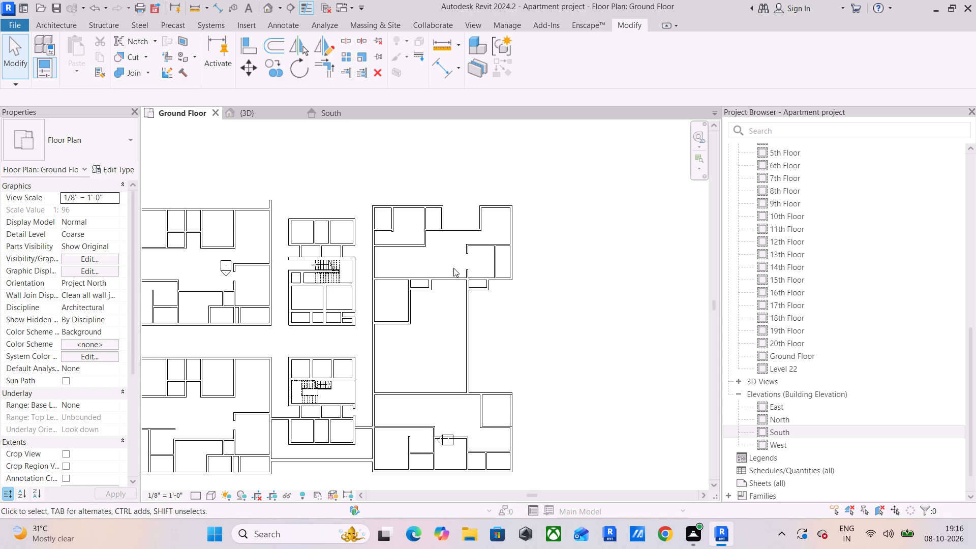
pyautogui.scroll(-3, 502, 254)
pyautogui.moveTo(473, 261); pyautogui.dragTo(521, 295, button='middle')
pyautogui.click(57, 19)
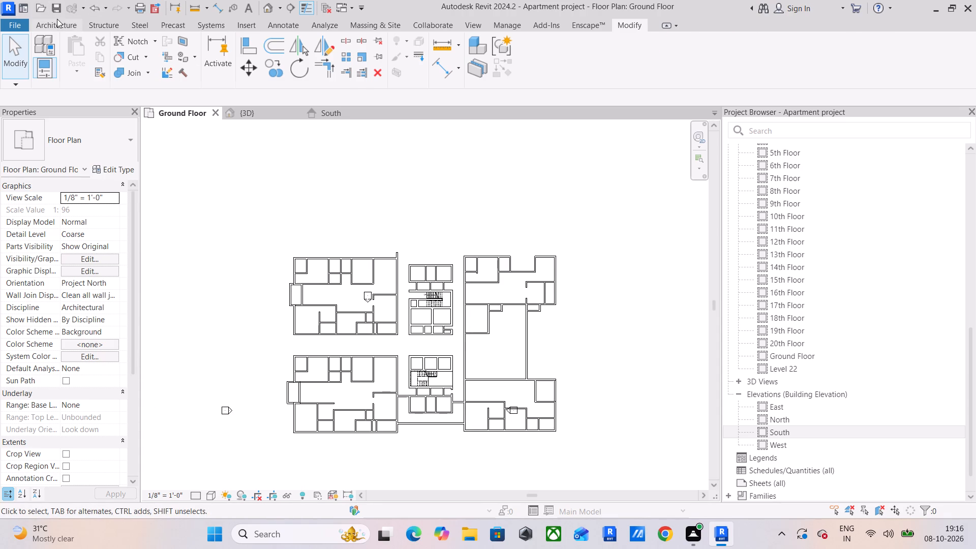
pyautogui.click(273, 55)
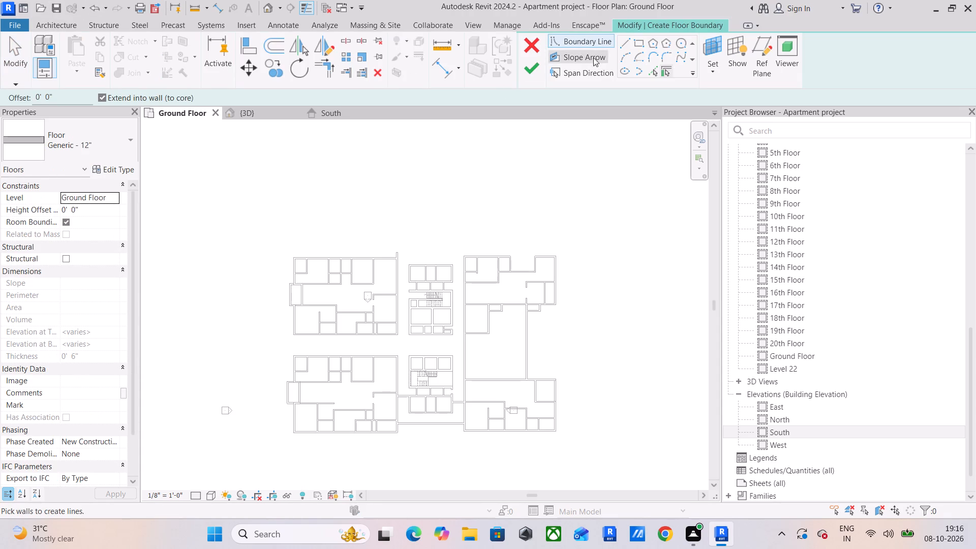
pyautogui.click(643, 47)
pyautogui.scroll(6, 279, 261)
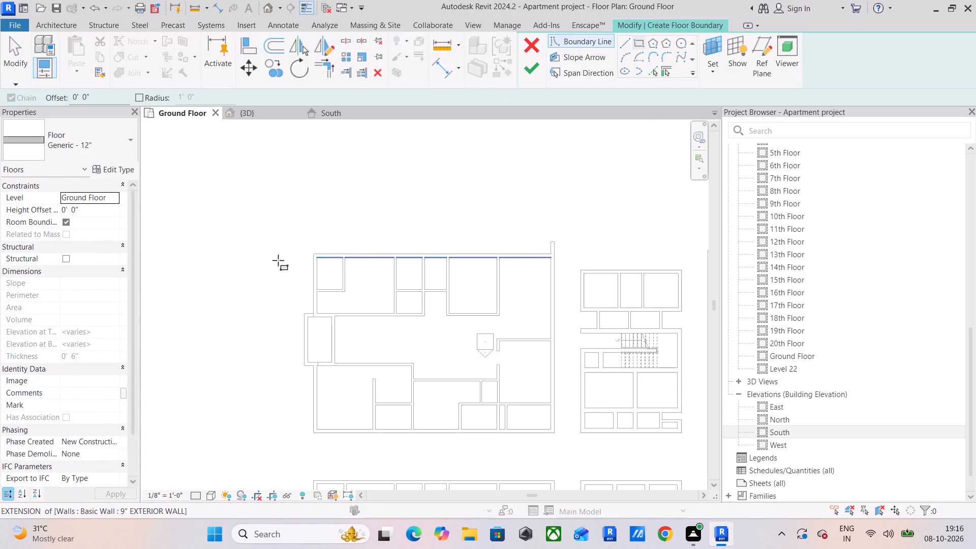
pyautogui.click(311, 253)
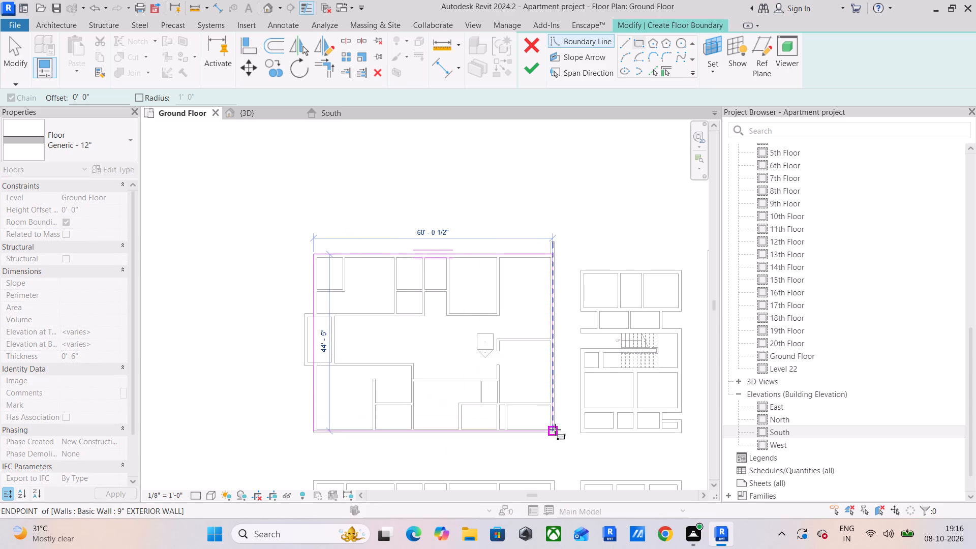
pyautogui.click(558, 435)
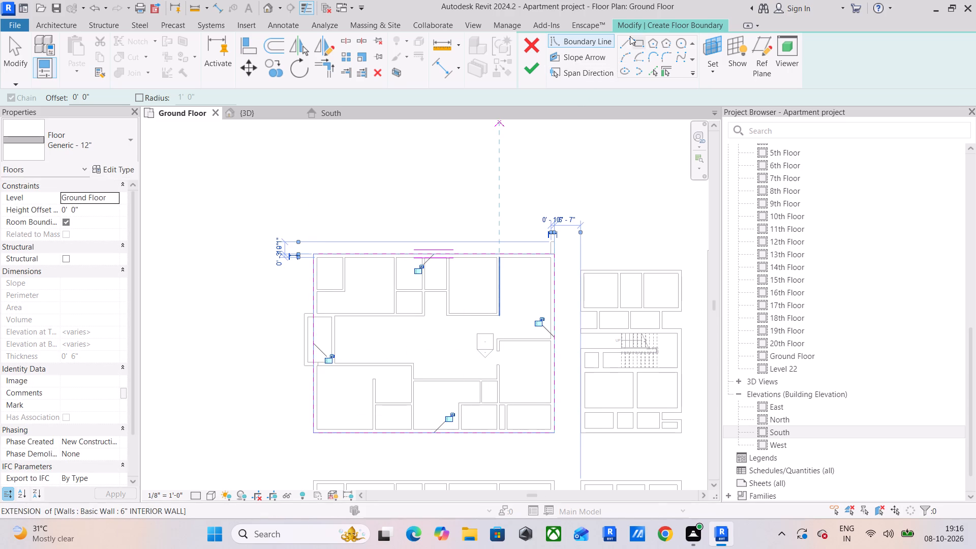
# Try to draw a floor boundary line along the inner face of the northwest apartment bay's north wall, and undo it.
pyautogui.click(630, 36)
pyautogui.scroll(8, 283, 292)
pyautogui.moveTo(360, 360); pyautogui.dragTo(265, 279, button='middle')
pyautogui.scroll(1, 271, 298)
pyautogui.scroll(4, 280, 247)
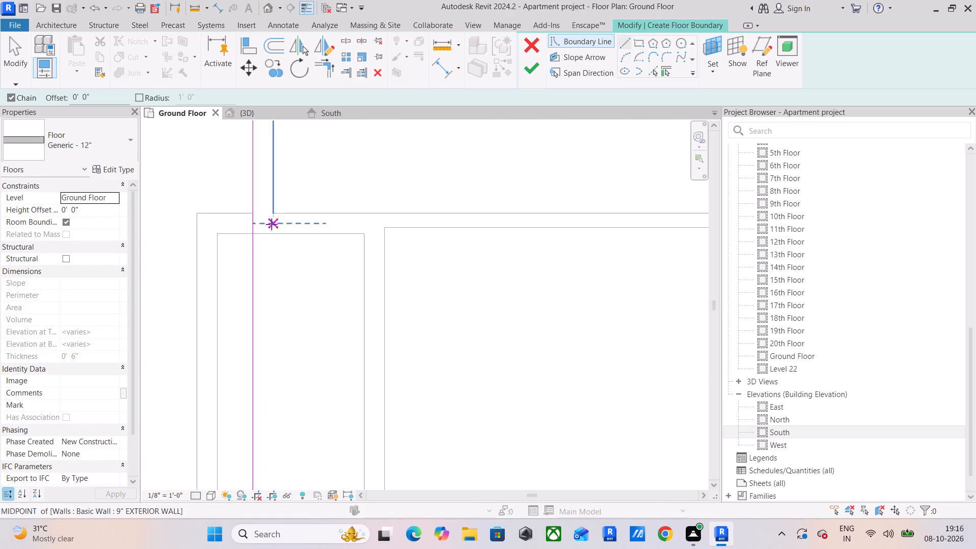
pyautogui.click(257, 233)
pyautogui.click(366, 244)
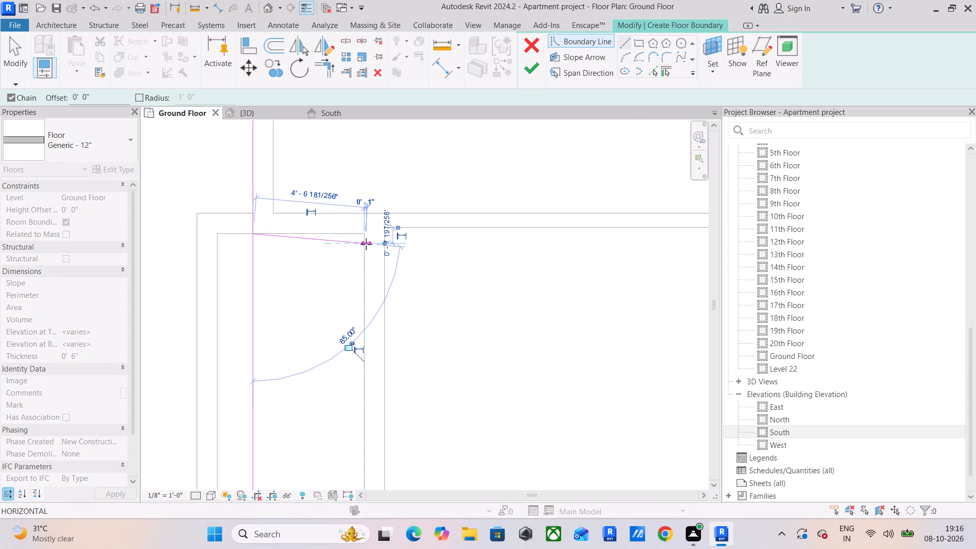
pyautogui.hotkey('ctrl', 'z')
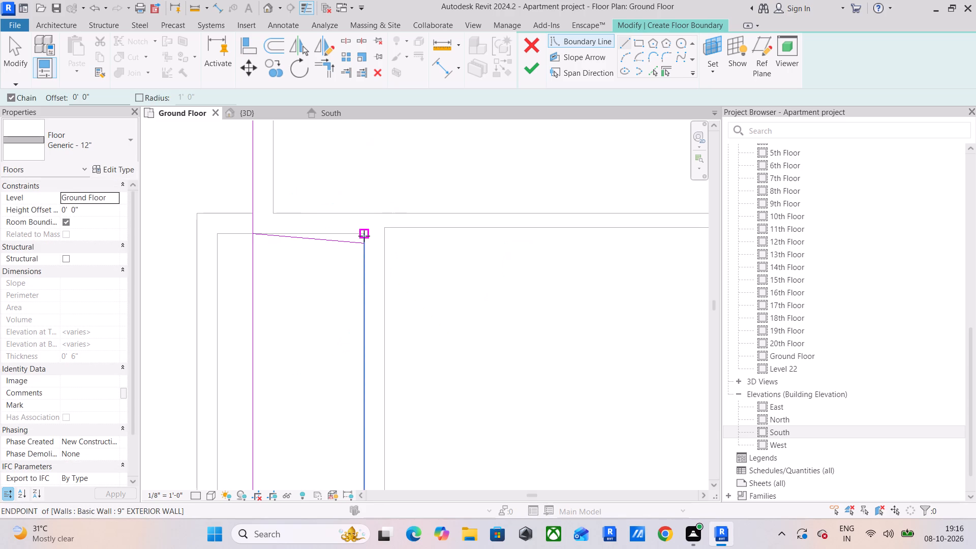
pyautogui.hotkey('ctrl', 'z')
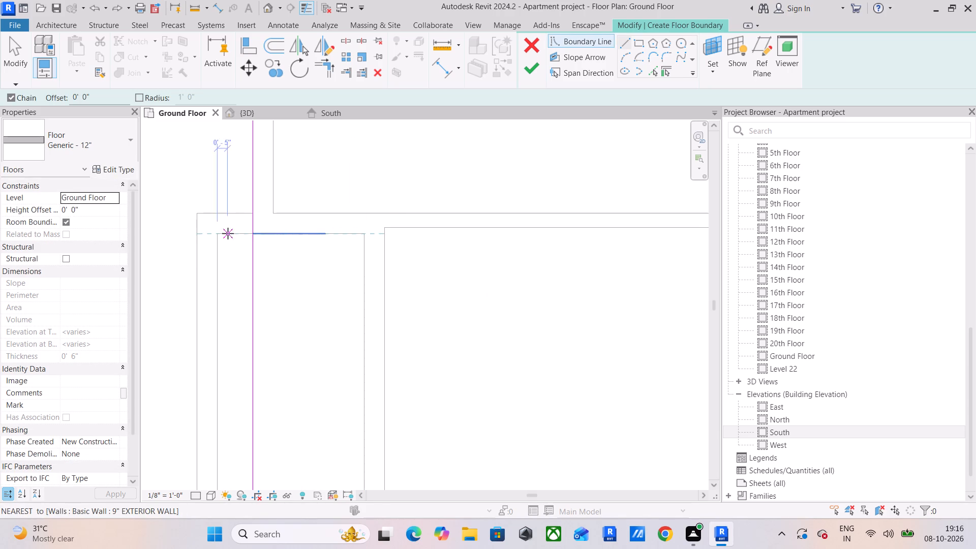
# Draw boundary lines along the bay's north, east and south inner wall faces, about 11'5" long on the east, ending on the west boundary.
pyautogui.moveTo(256, 233); pyautogui.dragTo(264, 234)
pyautogui.click(368, 236)
pyautogui.scroll(-4, 360, 324)
pyautogui.moveTo(360, 325); pyautogui.dragTo(360, 201, button='middle')
pyautogui.click(359, 306)
pyautogui.click(301, 308)
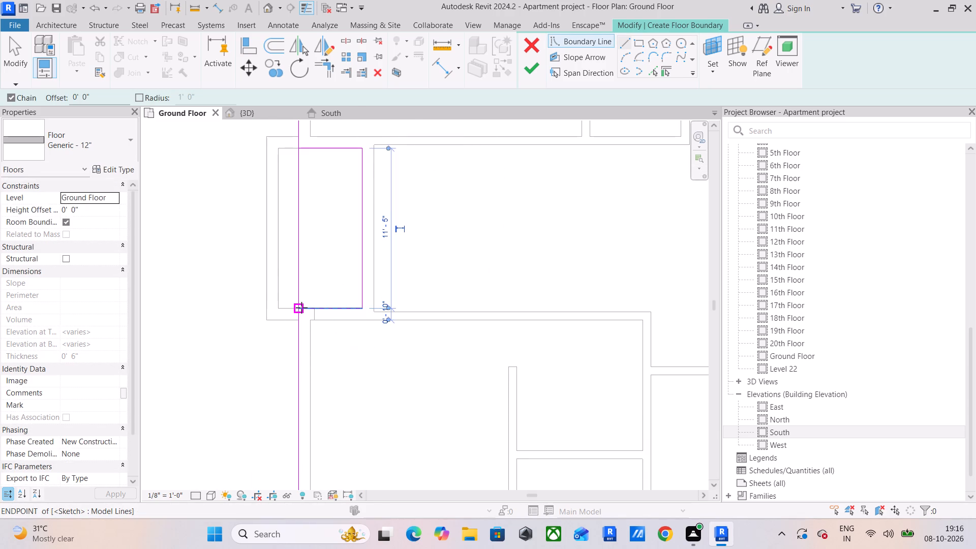
pyautogui.press('Escape')
pyautogui.press('Escape')
# Split the floor's west boundary line where it crosses the bay.
pyautogui.click(345, 39)
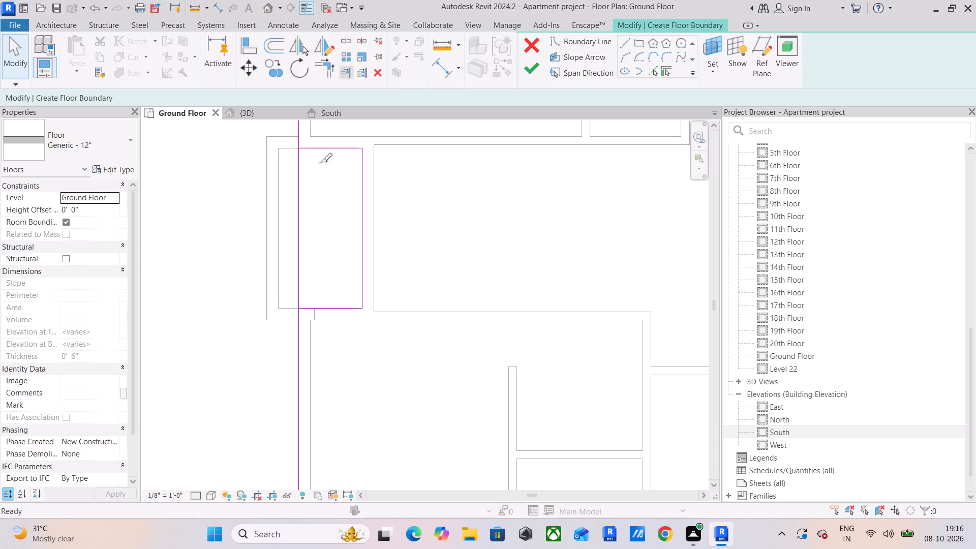
pyautogui.click(297, 209)
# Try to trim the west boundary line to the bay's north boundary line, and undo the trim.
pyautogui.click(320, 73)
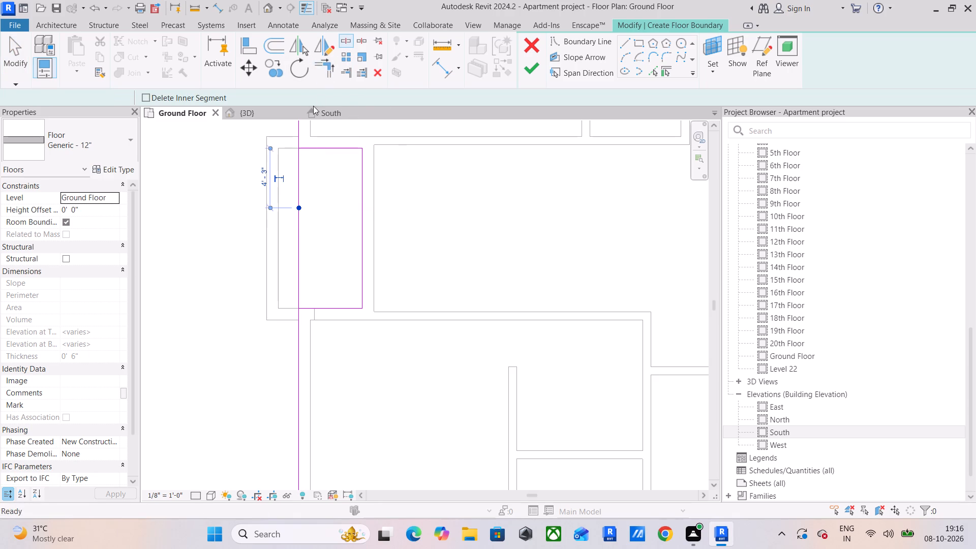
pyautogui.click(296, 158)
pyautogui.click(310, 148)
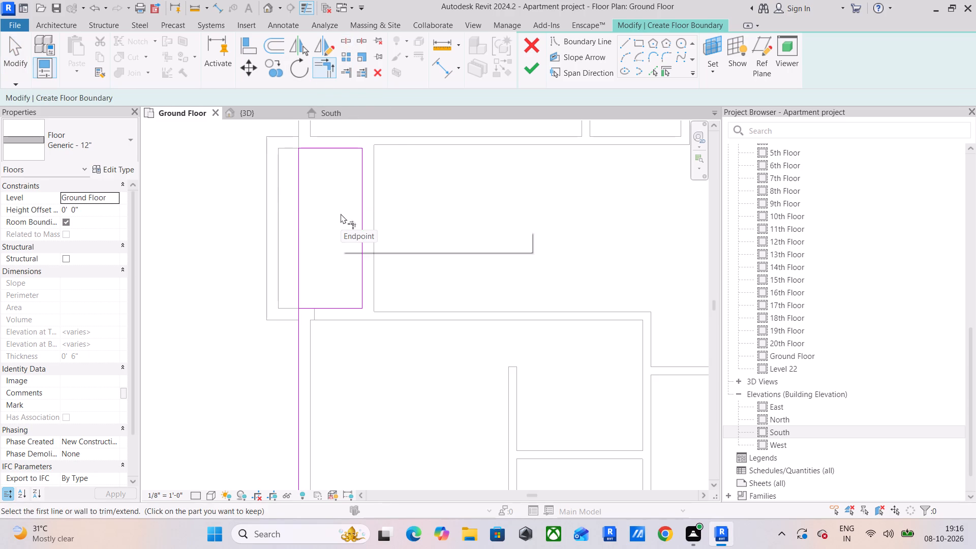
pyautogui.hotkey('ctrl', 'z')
# Trim the two parts of the west boundary line to corners with the bay's north and south lines, excluding the bay from the floor.
pyautogui.moveTo(298, 125); pyautogui.dragTo(303, 132)
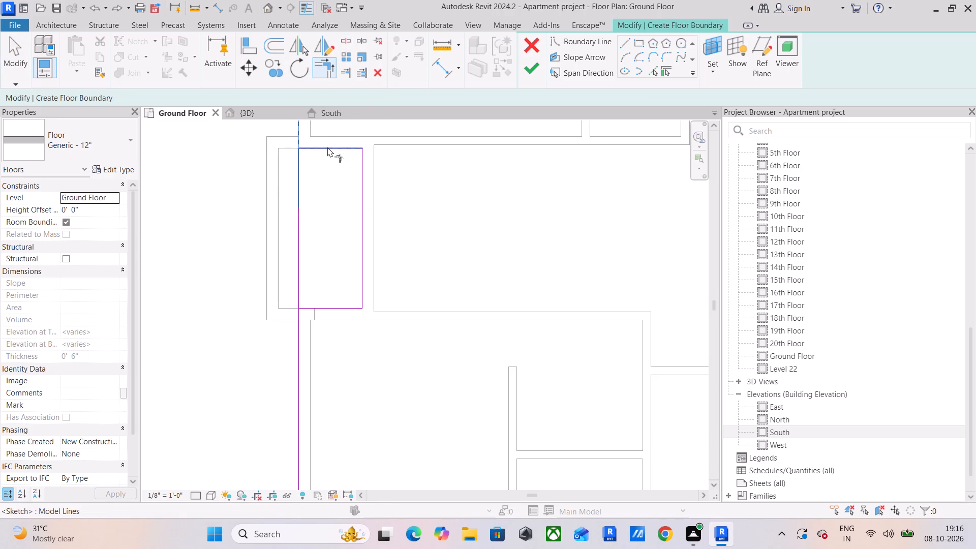
pyautogui.click(327, 147)
pyautogui.click(303, 328)
pyautogui.click(317, 308)
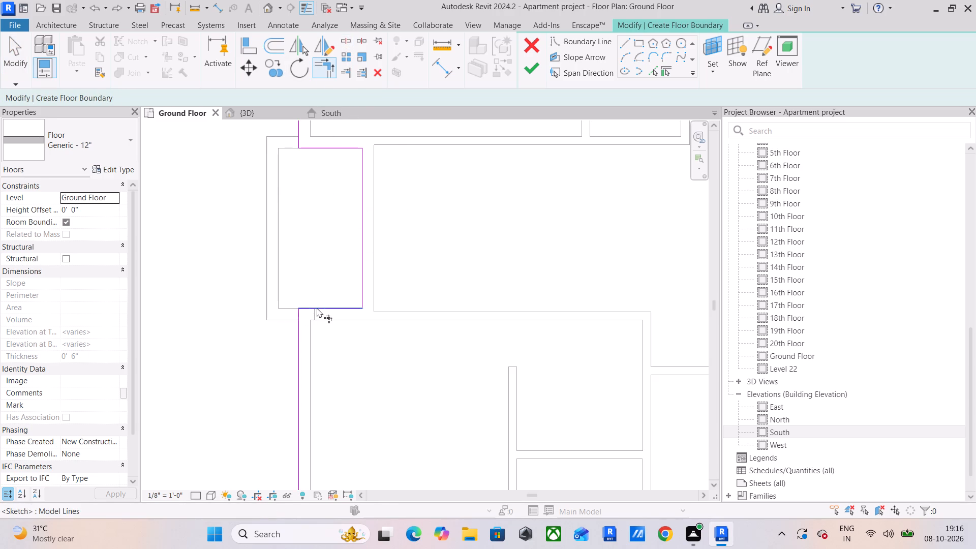
# Finish the boundary sketch to create the northwest apartment's floor slab.
pyautogui.scroll(-5, 327, 299)
pyautogui.moveTo(417, 293); pyautogui.dragTo(206, 303, button='middle')
pyautogui.scroll(-3, 293, 321)
pyautogui.moveTo(345, 313); pyautogui.dragTo(438, 327, button='middle')
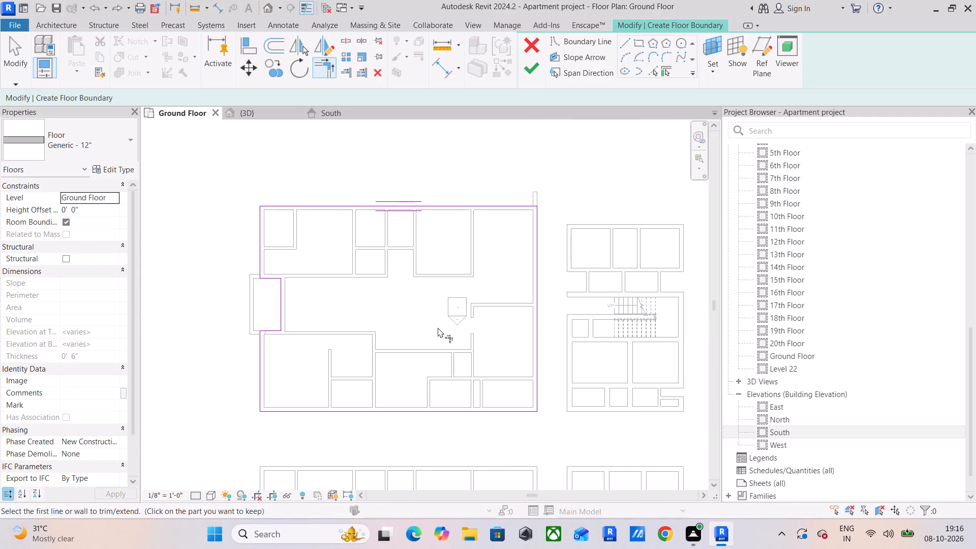
pyautogui.moveTo(438, 327); pyautogui.dragTo(341, 328, button='middle')
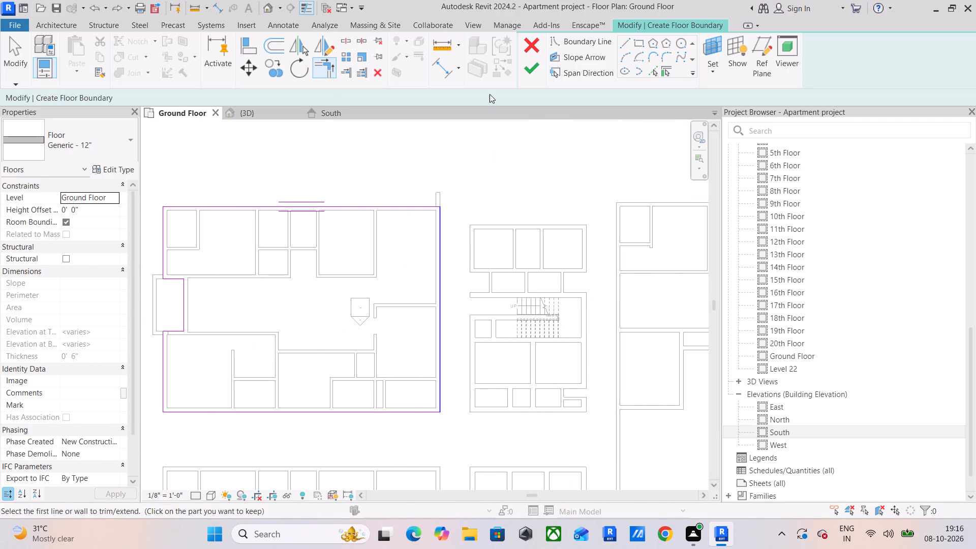
pyautogui.click(523, 75)
pyautogui.moveTo(329, 253); pyautogui.dragTo(438, 228, button='middle')
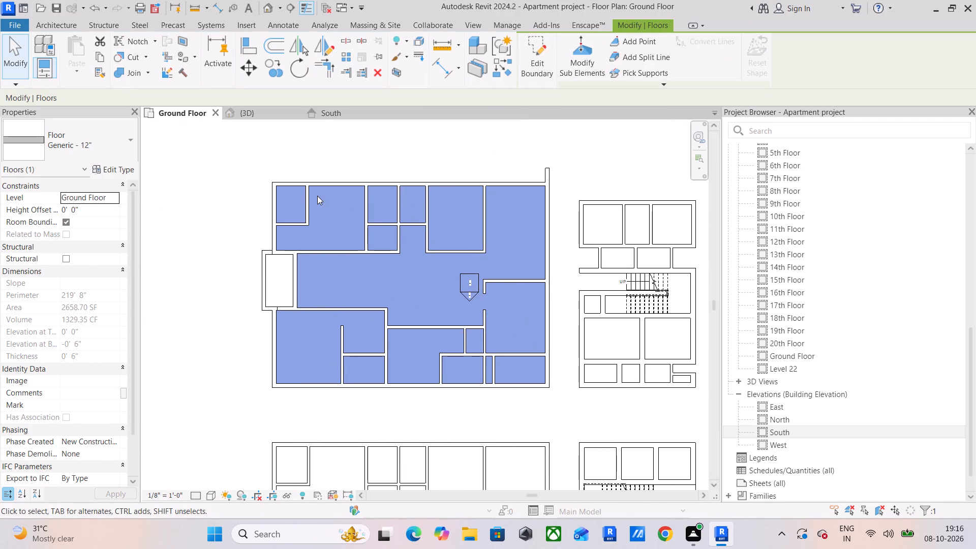
# Start a new Ground Floor slab sketch with a rectangular boundary for the northwest apartment's west bay.
pyautogui.press('Escape')
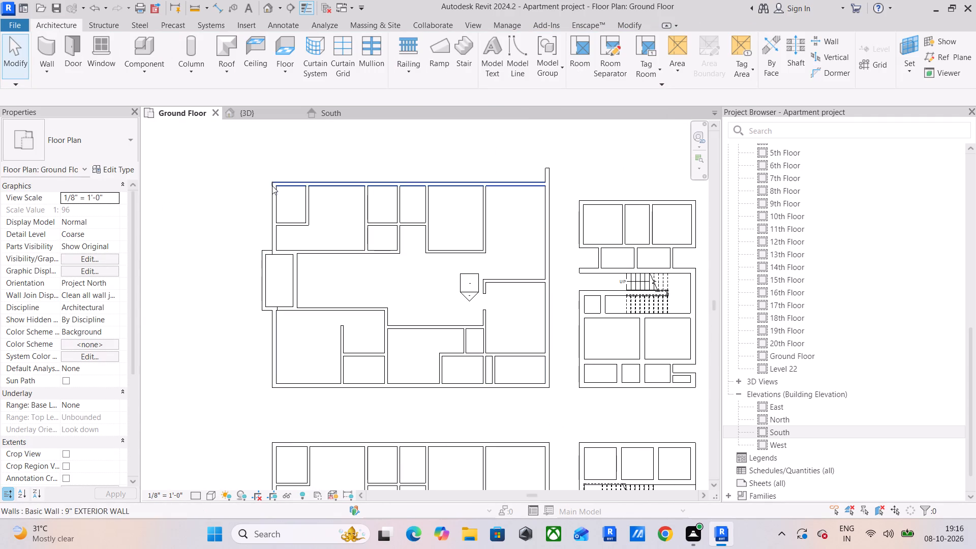
pyautogui.click(286, 50)
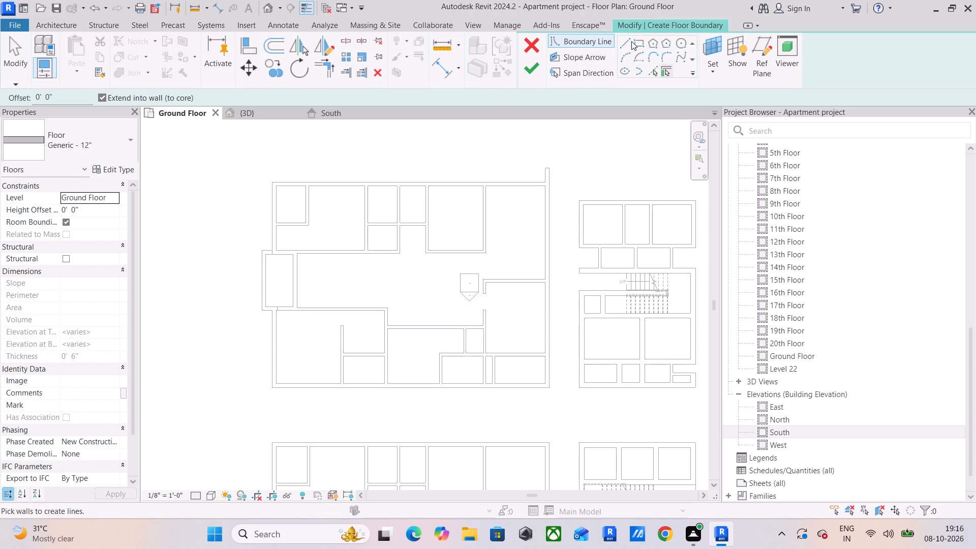
pyautogui.moveTo(630, 42); pyautogui.dragTo(627, 49)
pyautogui.scroll(13, 239, 269)
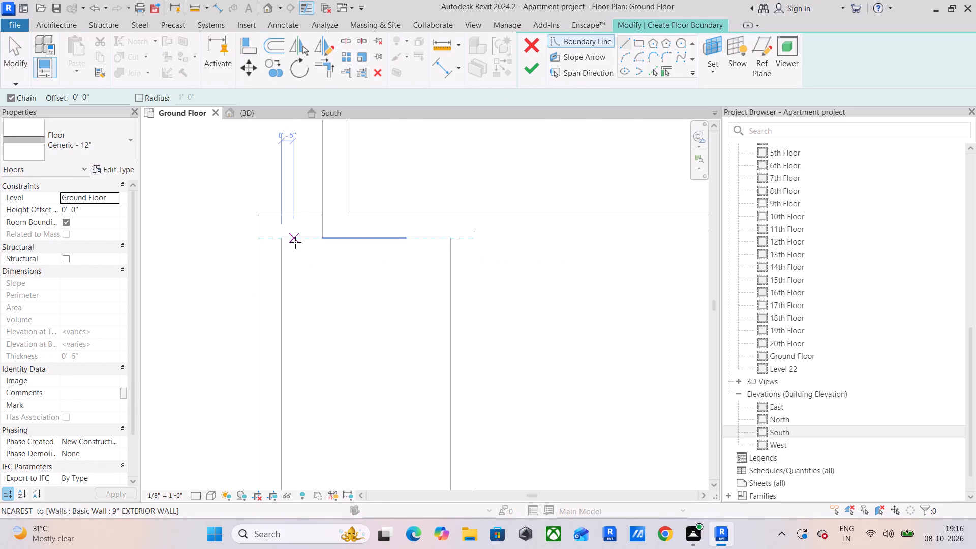
pyautogui.click(634, 42)
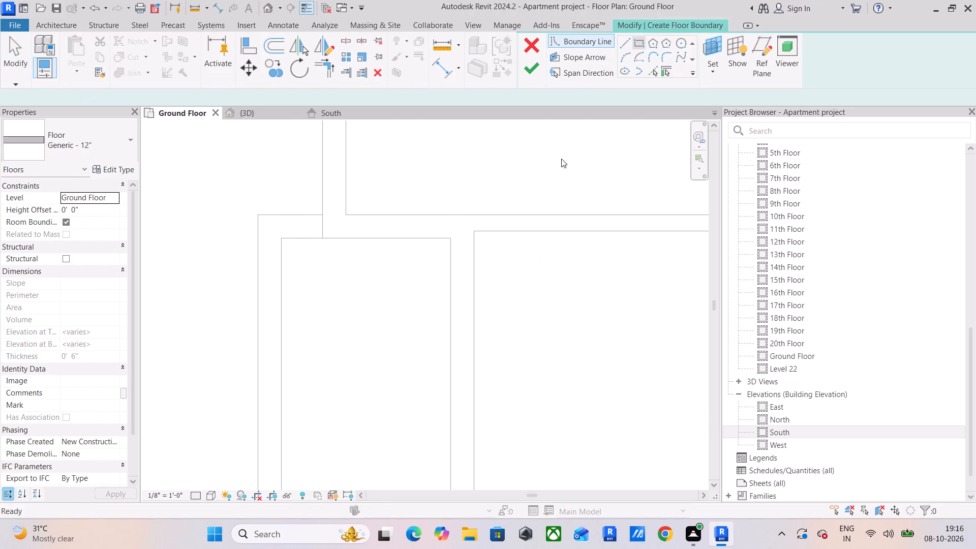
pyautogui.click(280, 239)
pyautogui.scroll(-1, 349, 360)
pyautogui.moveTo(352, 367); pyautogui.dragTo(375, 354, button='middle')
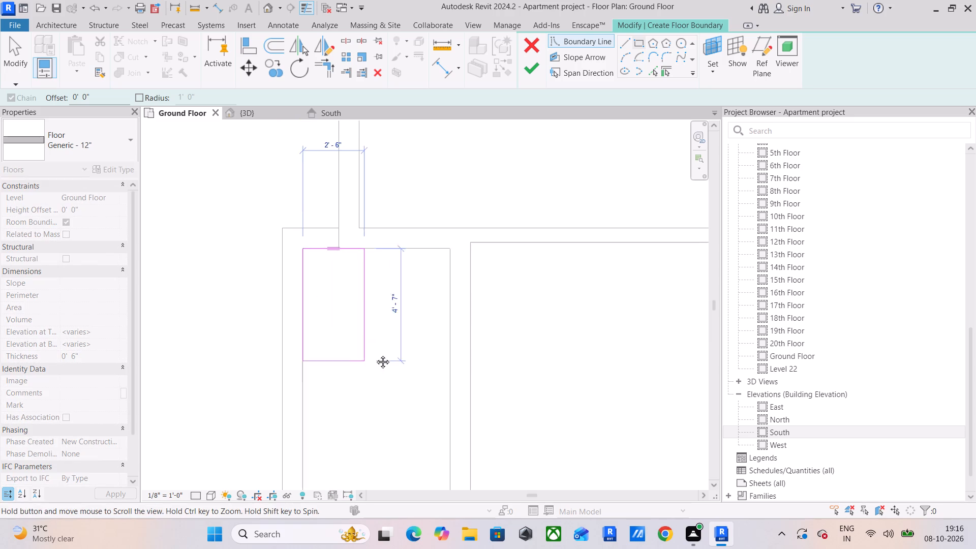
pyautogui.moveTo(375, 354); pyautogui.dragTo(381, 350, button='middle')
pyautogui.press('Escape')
# Draw a boundary rectangle about 13'-1" long from the bay's outer northwest corner to its south outer face, ending at the east wall's bay-side face.
pyautogui.moveTo(257, 216); pyautogui.dragTo(261, 226)
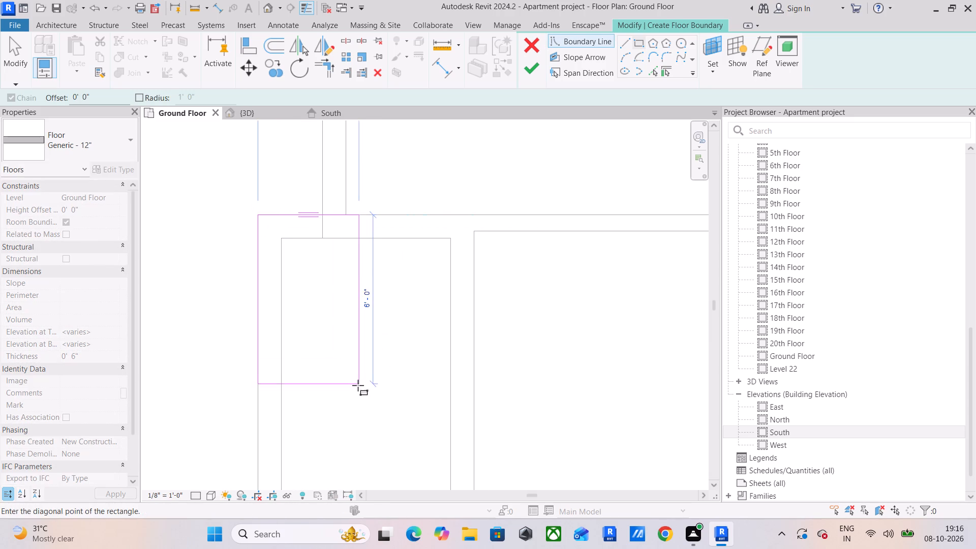
pyautogui.moveTo(359, 389); pyautogui.dragTo(373, 239, button='middle')
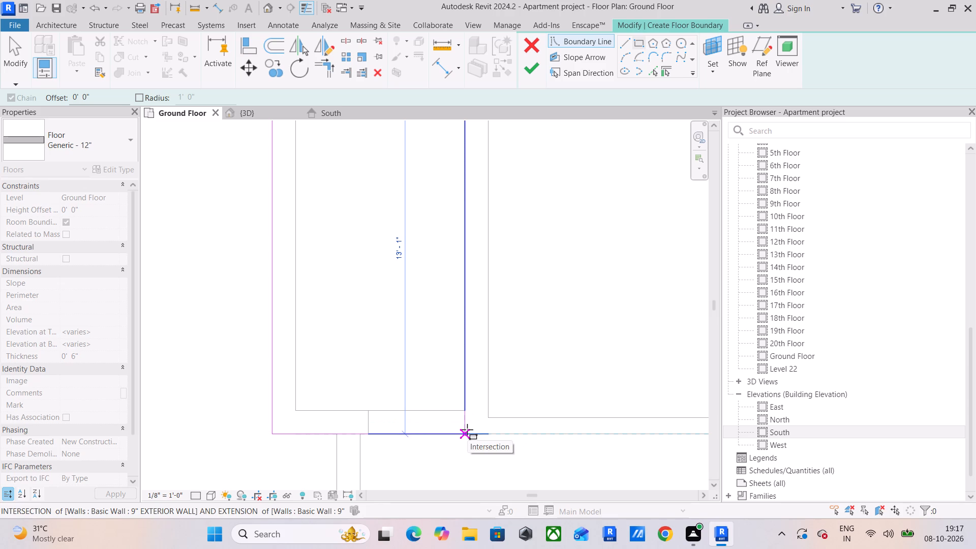
pyautogui.click(467, 430)
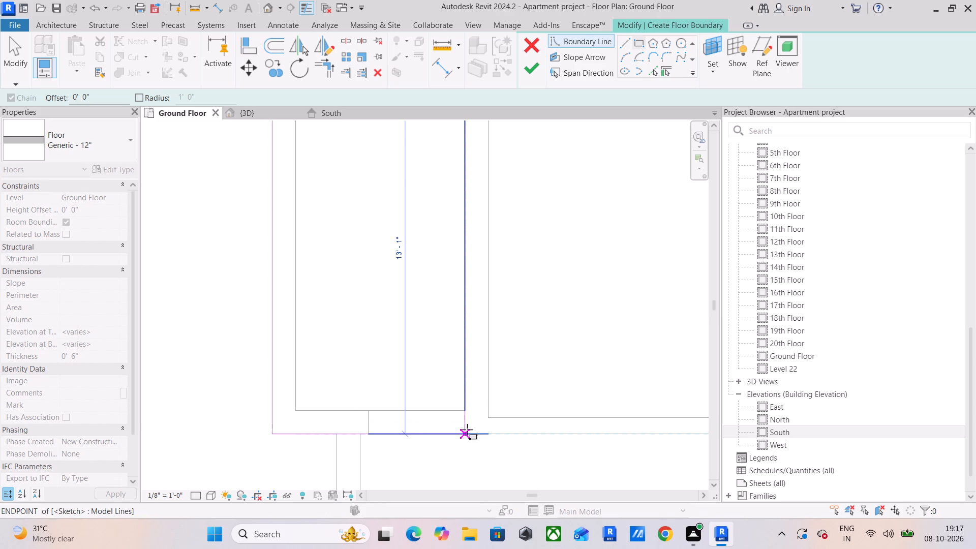
pyautogui.scroll(-3, 469, 365)
pyautogui.moveTo(469, 365); pyautogui.dragTo(481, 397, button='middle')
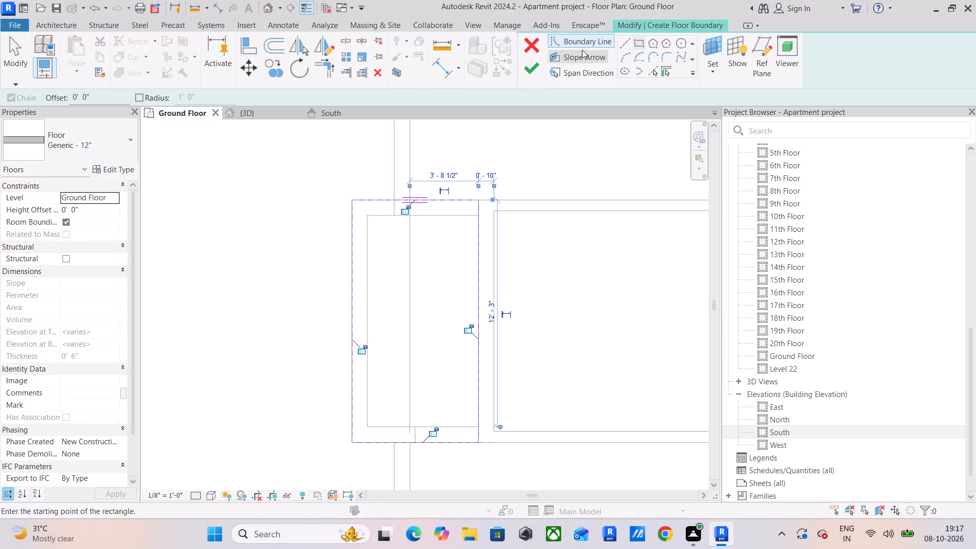
# Draw boundary lines stepping from the bay's outer to inner wall face at its north and south ends, starting at the exterior wall's outer face.
pyautogui.click(625, 43)
pyautogui.scroll(4, 388, 197)
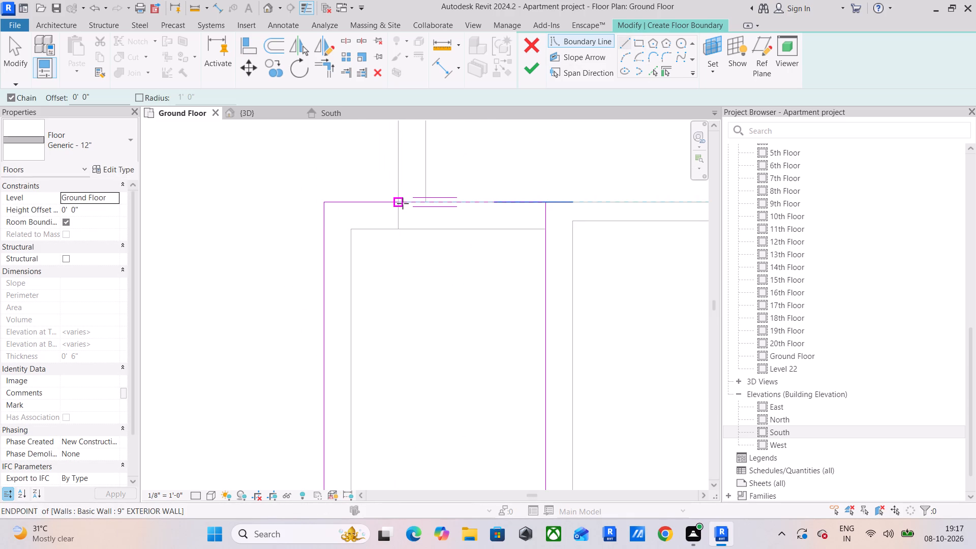
pyautogui.click(403, 203)
pyautogui.click(400, 229)
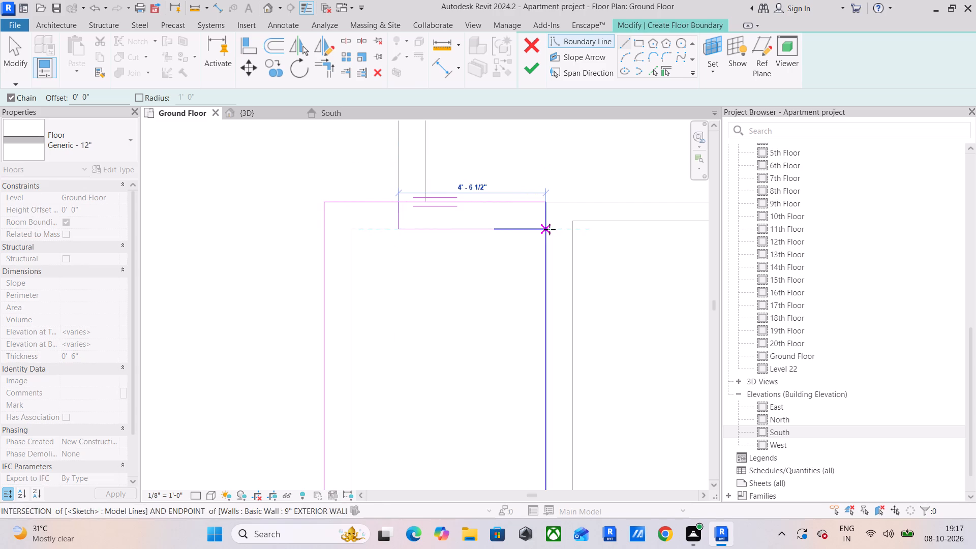
pyautogui.click(550, 229)
pyautogui.moveTo(538, 358); pyautogui.dragTo(529, 109, button='middle')
pyautogui.moveTo(483, 315); pyautogui.dragTo(503, 241, button='middle')
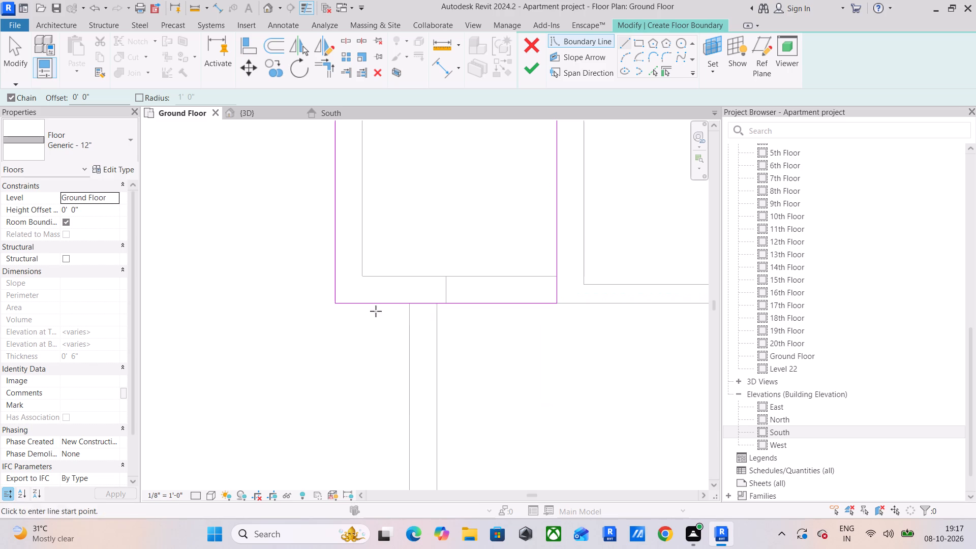
pyautogui.click(409, 306)
pyautogui.click(409, 279)
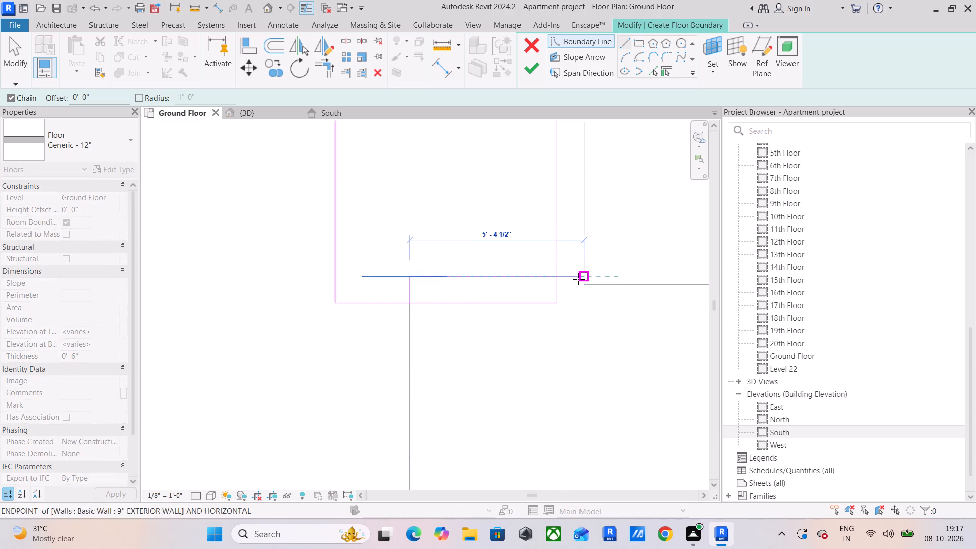
pyautogui.click(556, 279)
pyautogui.press('Escape')
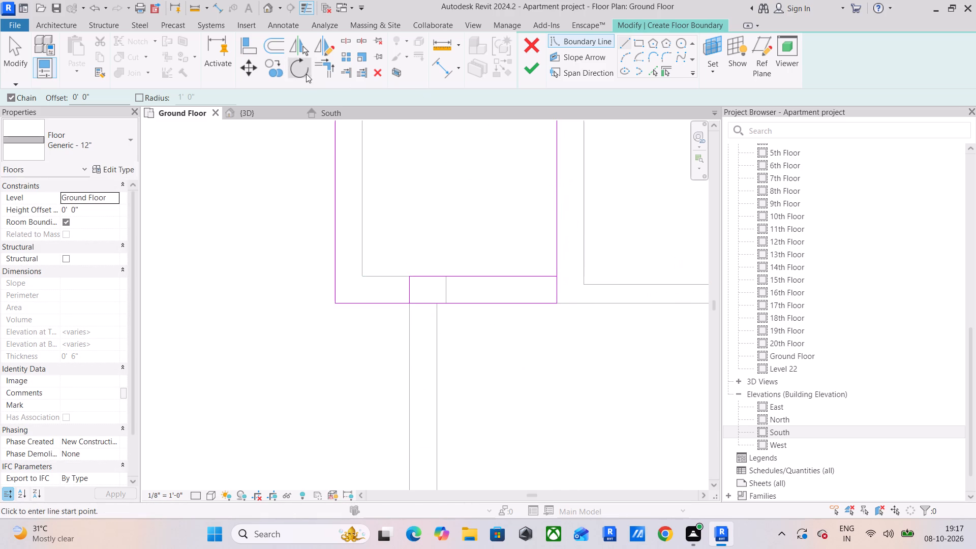
# Trim the rectangle's lines to corners with the stepped lines at the bay's south and north ends, leaving one closed loop.
pyautogui.click(339, 64)
pyautogui.click(329, 67)
pyautogui.click(557, 242)
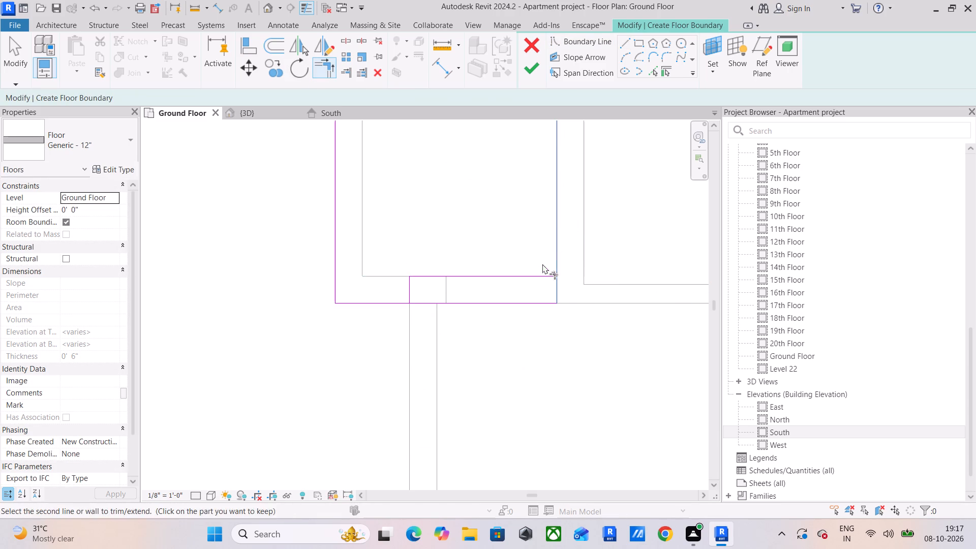
pyautogui.click(537, 274)
pyautogui.click(394, 305)
pyautogui.click(410, 289)
pyautogui.moveTo(416, 272); pyautogui.dragTo(423, 294, button='middle')
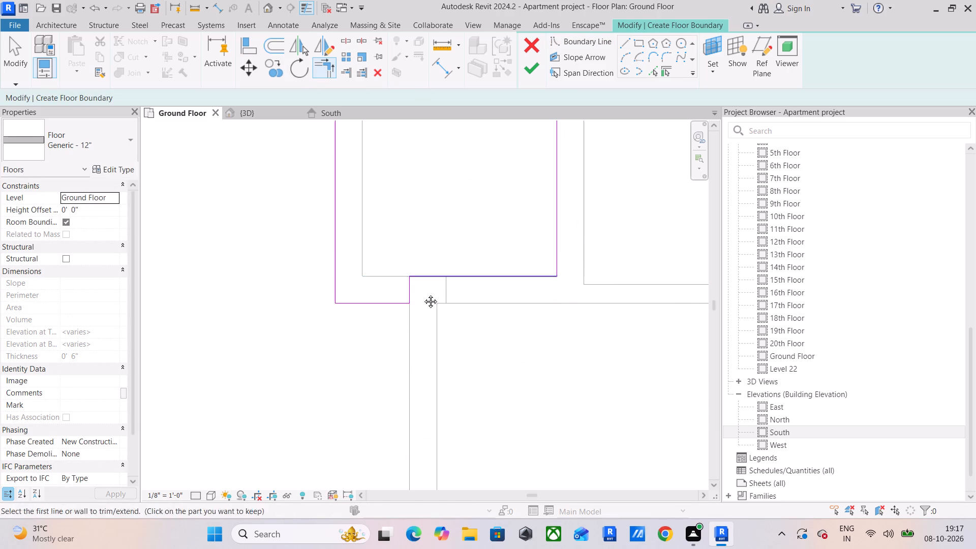
pyautogui.moveTo(423, 294); pyautogui.dragTo(439, 440, button='middle')
pyautogui.moveTo(459, 308); pyautogui.dragTo(459, 461, button='middle')
pyautogui.click(411, 196)
pyautogui.click(429, 208)
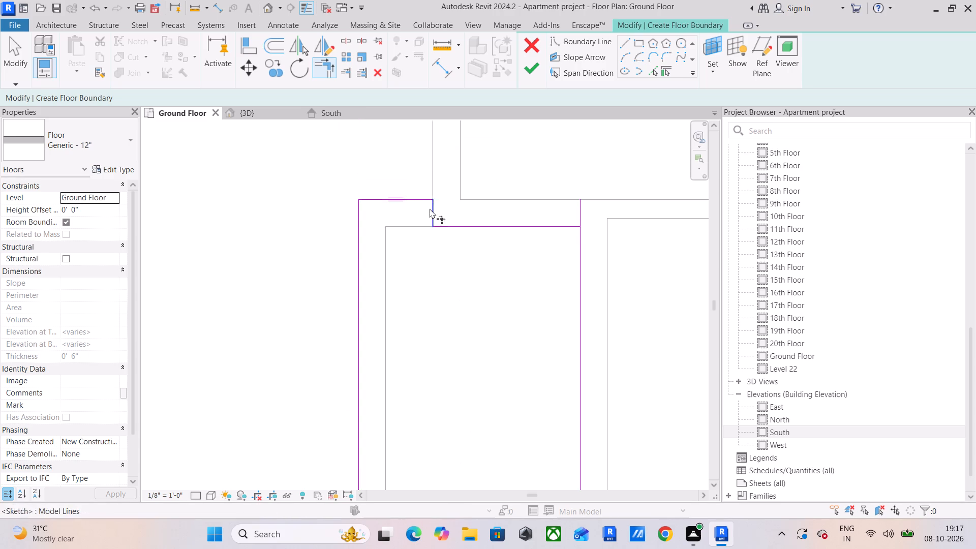
pyautogui.click(579, 245)
pyautogui.click(554, 223)
pyautogui.scroll(-5, 534, 254)
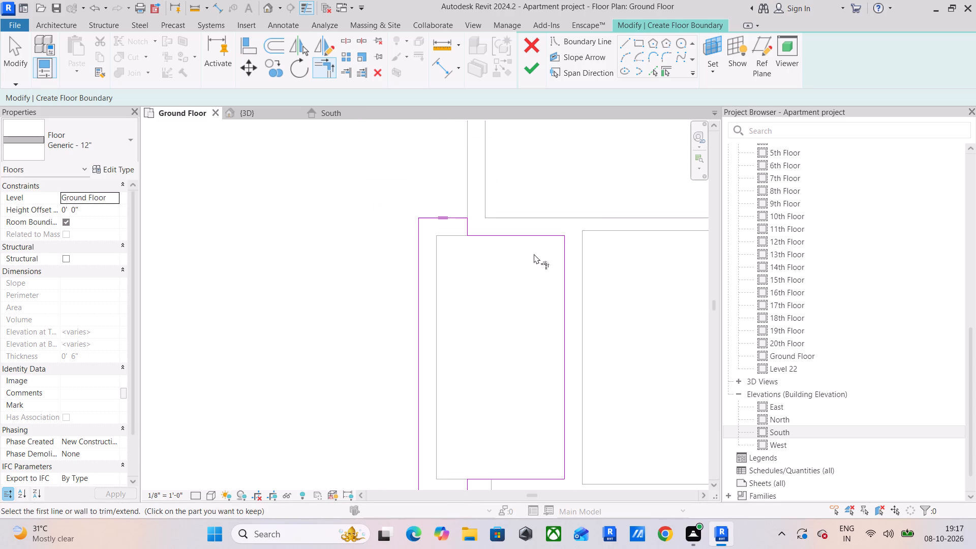
# Finish the boundary sketch to create the bay's floor slab.
pyautogui.scroll(-5, 534, 254)
pyautogui.moveTo(535, 261); pyautogui.dragTo(434, 270, button='middle')
pyautogui.click(528, 66)
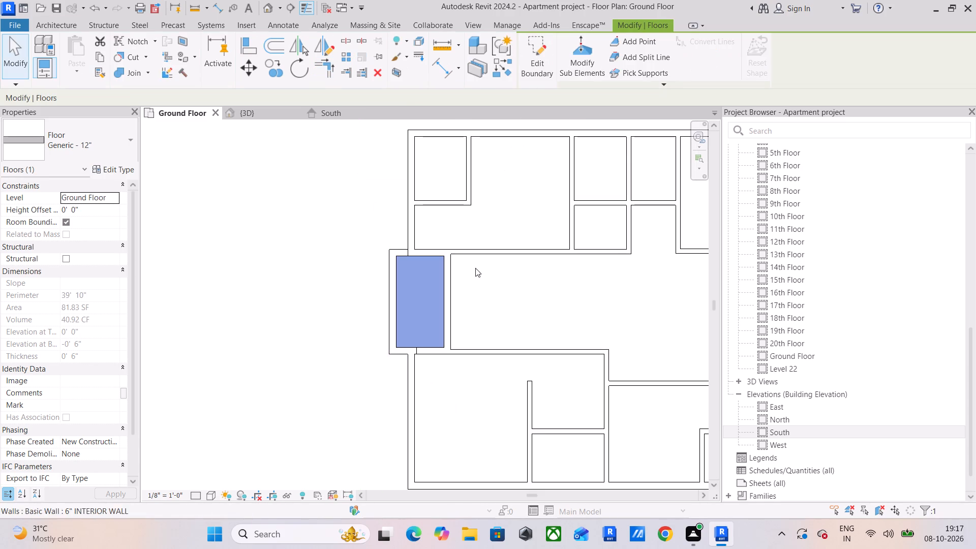
# Duplicate the bay slab's floor type under the name 18".
pyautogui.scroll(-3, 475, 268)
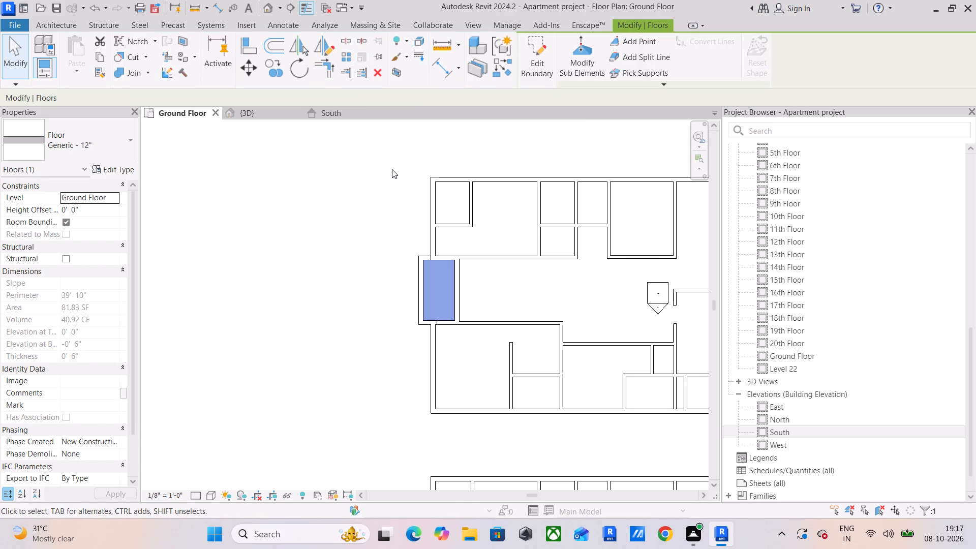
pyautogui.moveTo(448, 280); pyautogui.dragTo(360, 262, button='middle')
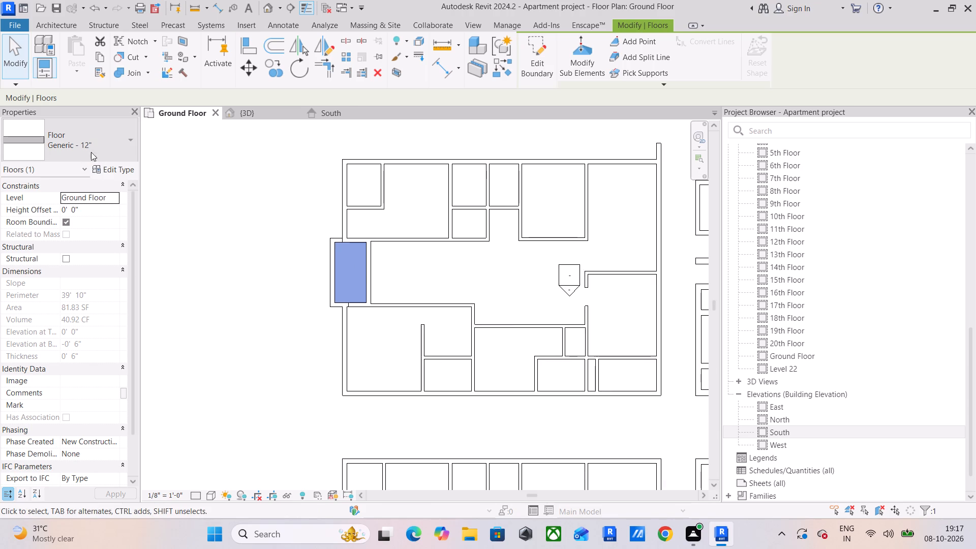
pyautogui.click(118, 166)
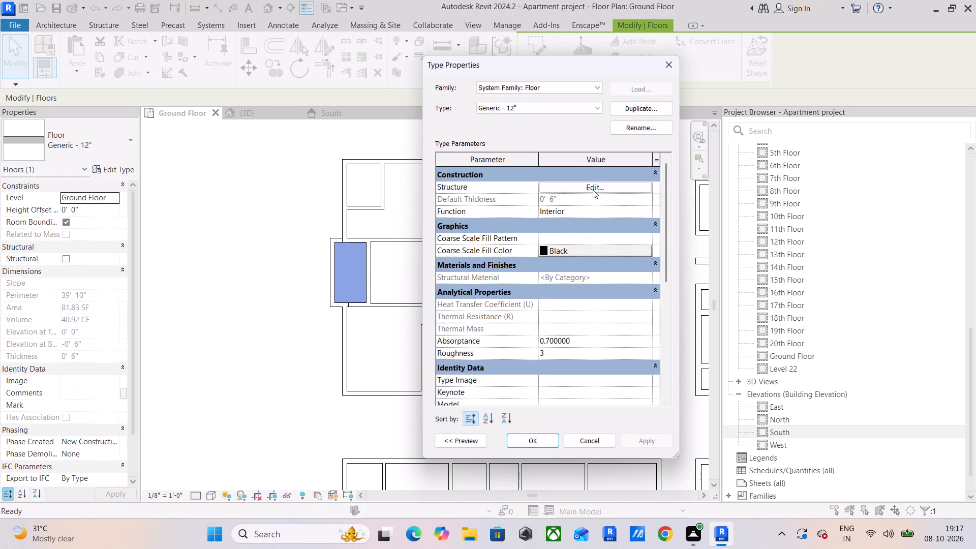
pyautogui.click(648, 102)
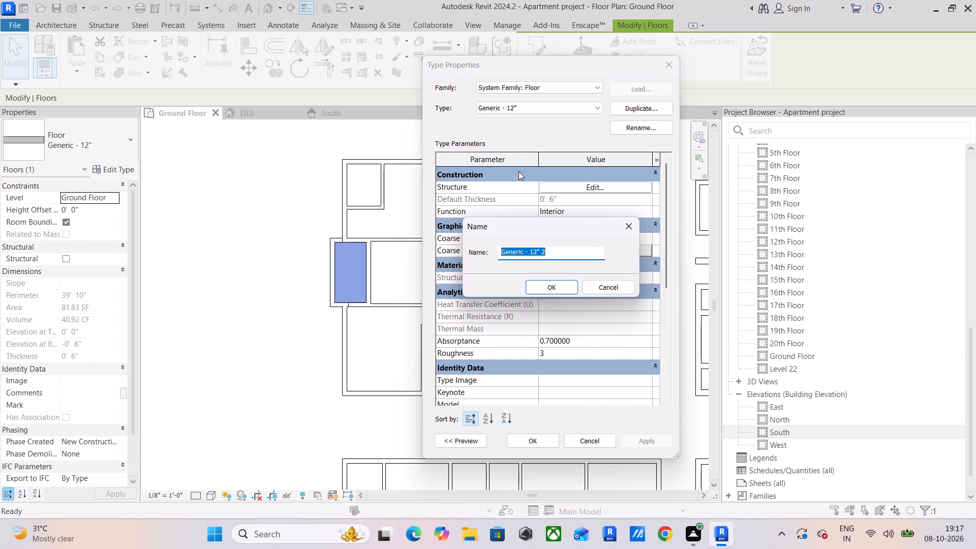
pyautogui.write('18"')
pyautogui.press('Return')
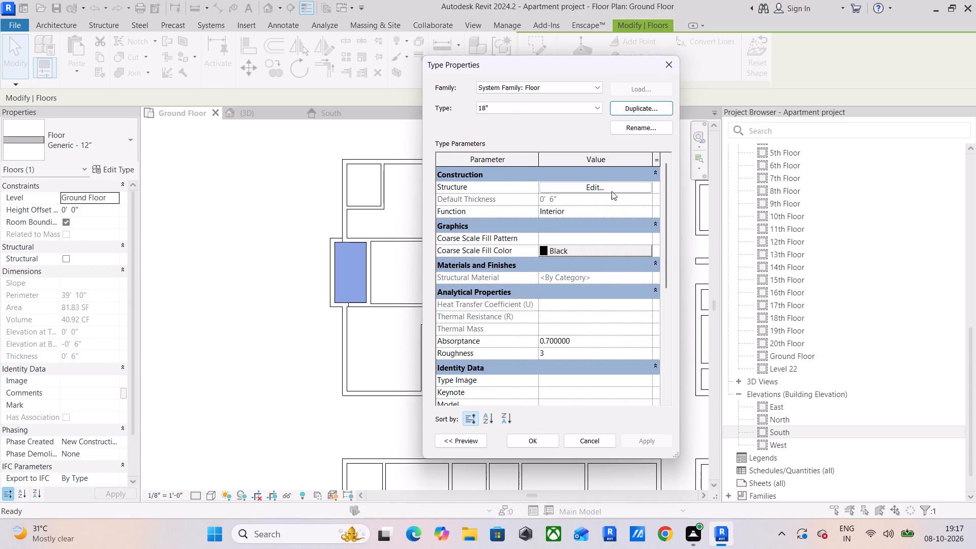
# Set the structure layer's thickness to 18" in the new floor type and apply it to the bay slab.
pyautogui.click(613, 185)
pyautogui.click(553, 195)
pyautogui.moveTo(553, 195); pyautogui.dragTo(484, 202)
pyautogui.write('18')
pyautogui.hotkey('shift', '"')
pyautogui.press('Return')
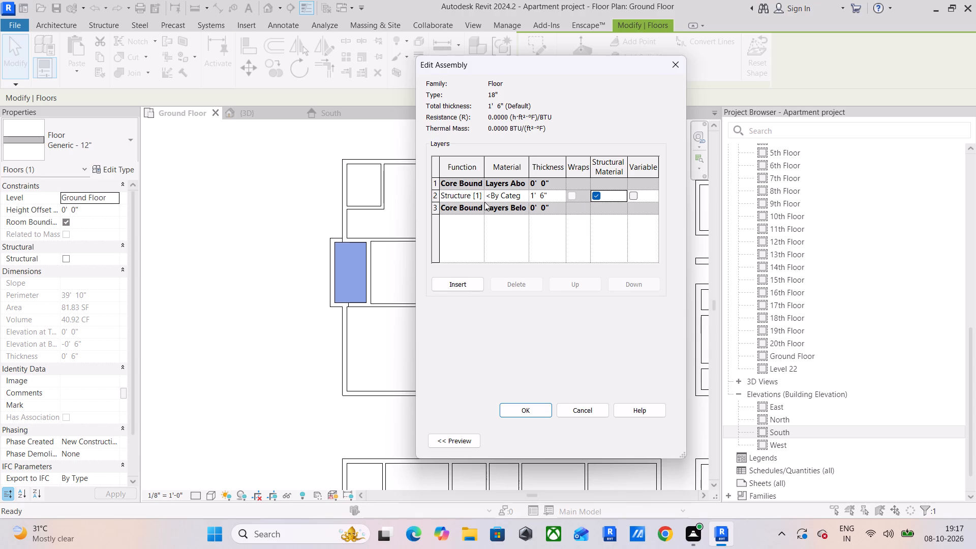
pyautogui.click(526, 409)
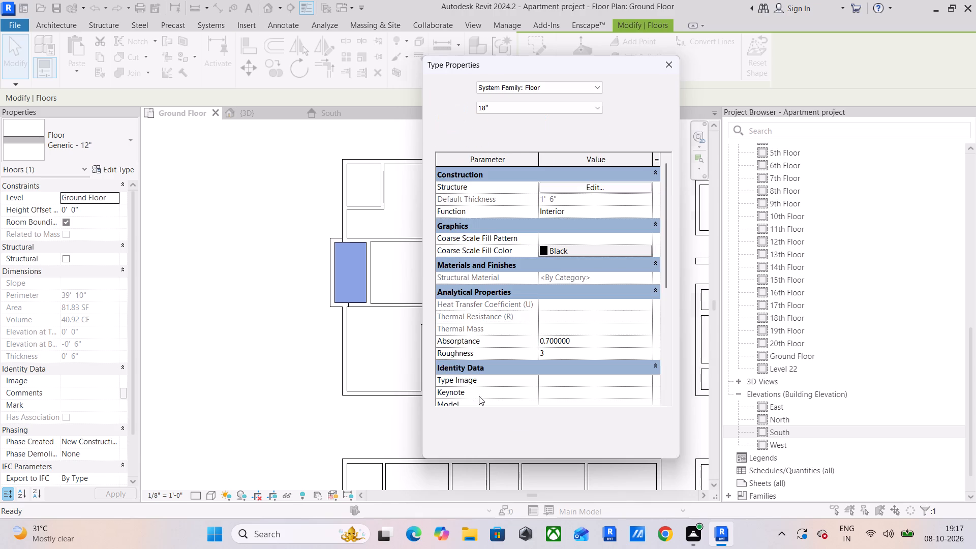
pyautogui.click(644, 439)
pyautogui.click(534, 437)
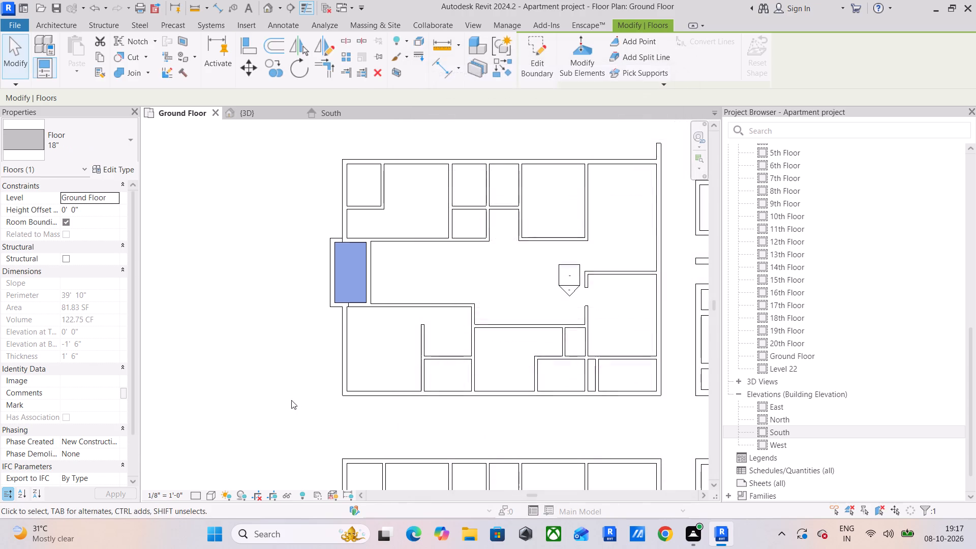
# Examine the west bay and its thicker floor slab in the 3D view.
pyautogui.click(273, 392)
pyautogui.scroll(-3, 324, 301)
pyautogui.click(261, 118)
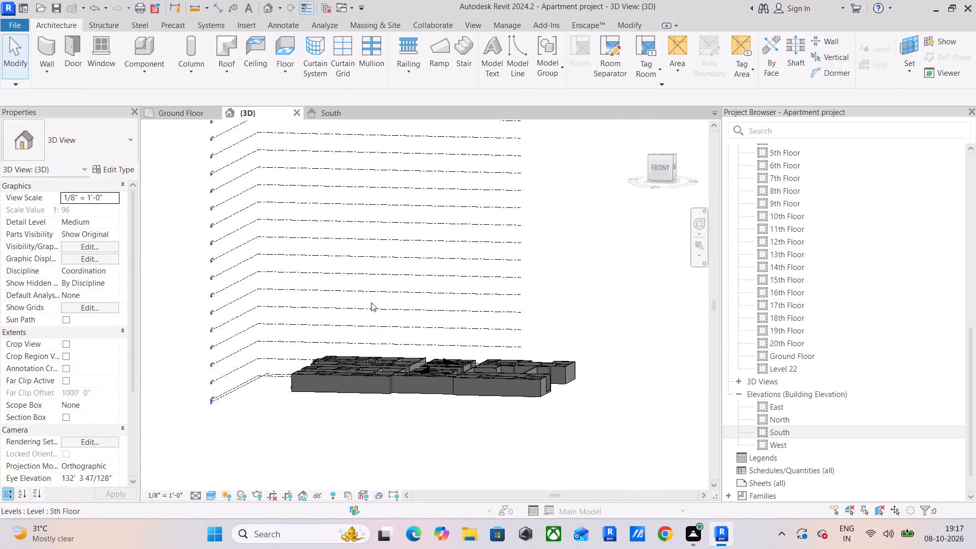
pyautogui.keyDown('shift'); pyautogui.moveTo(413, 373); pyautogui.dragTo(574, 377, button='middle'); pyautogui.keyUp('shift')
pyautogui.scroll(11, 475, 398)
pyautogui.moveTo(565, 392); pyautogui.dragTo(553, 420, button='middle')
pyautogui.moveTo(545, 418); pyautogui.dragTo(590, 305, button='middle')
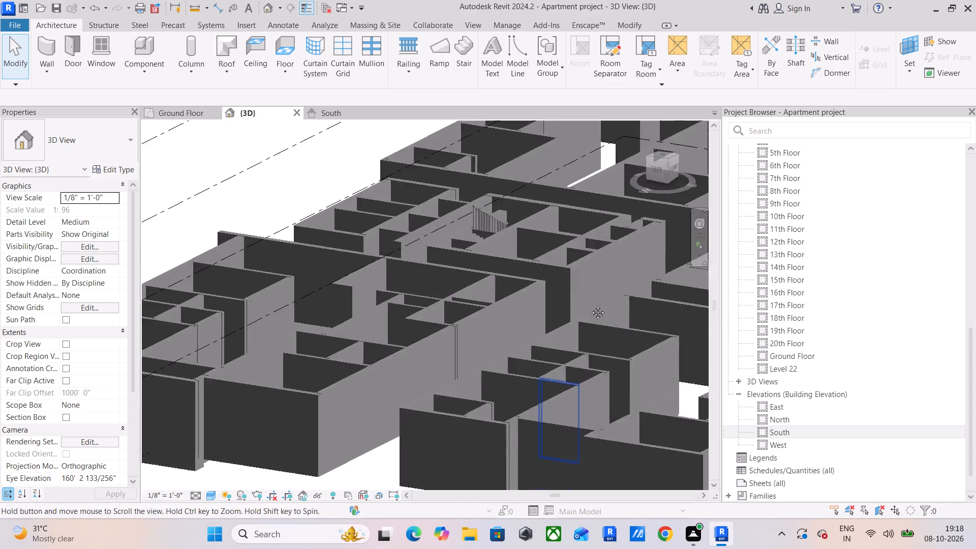
pyautogui.moveTo(590, 305); pyautogui.dragTo(639, 231, button='middle')
pyautogui.scroll(-4, 445, 294)
pyautogui.keyDown('shift'); pyautogui.moveTo(333, 286); pyautogui.dragTo(390, 313, button='middle'); pyautogui.keyUp('shift')
pyautogui.scroll(6, 541, 327)
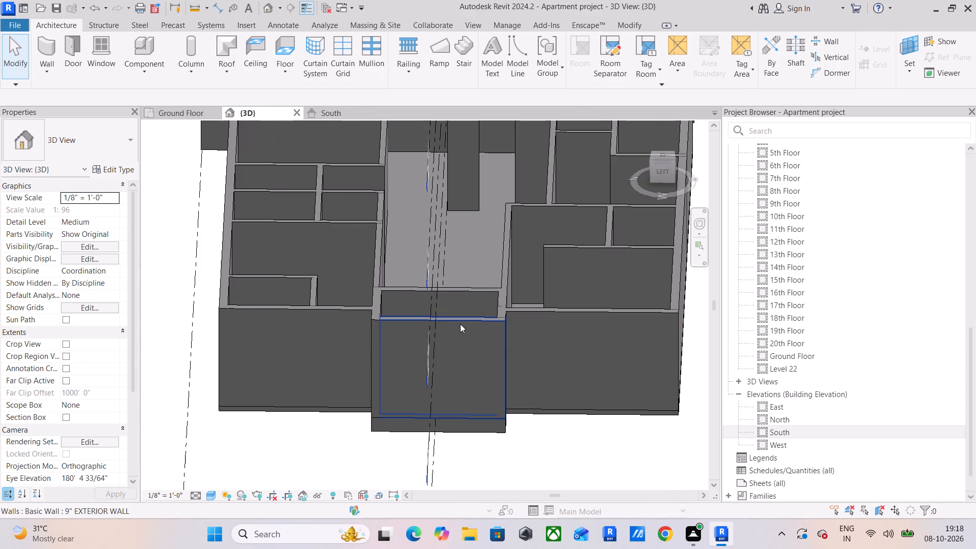
pyautogui.keyDown('shift'); pyautogui.scroll(-1, 460, 324); pyautogui.keyUp('shift')
pyautogui.keyDown('shift'); pyautogui.moveTo(470, 331); pyautogui.dragTo(481, 345, button='middle'); pyautogui.keyUp('shift')
pyautogui.scroll(-1, 494, 347)
pyautogui.moveTo(494, 347); pyautogui.dragTo(332, 186, button='middle')
pyautogui.scroll(-4, 345, 216)
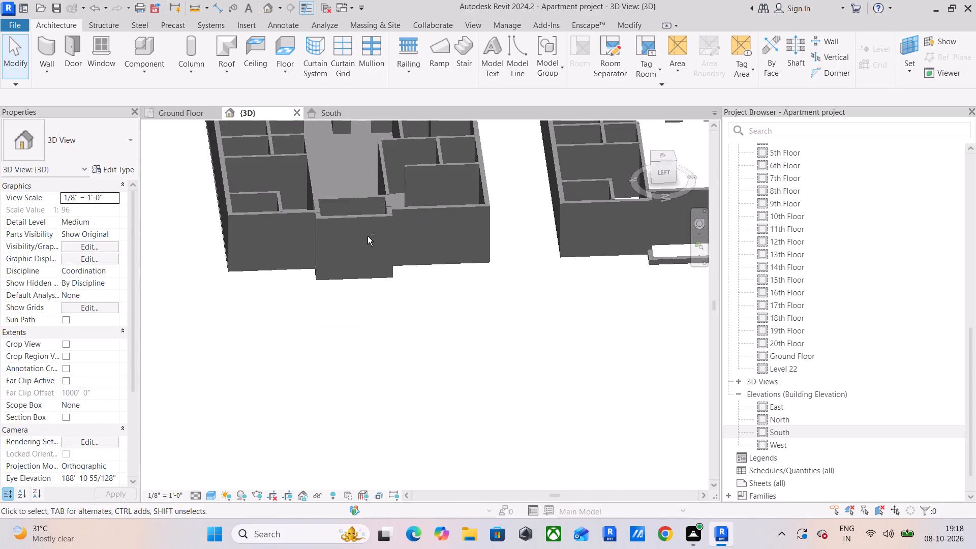
pyautogui.keyDown('shift'); pyautogui.moveTo(368, 237); pyautogui.dragTo(439, 243, button='middle'); pyautogui.keyUp('shift')
pyautogui.moveTo(468, 237); pyautogui.dragTo(390, 325, button='middle')
pyautogui.scroll(5, 496, 289)
# In the ground floor plan, pull the ends of the bay's south side wall and the adjoining wall together so they meet.
pyautogui.click(536, 270)
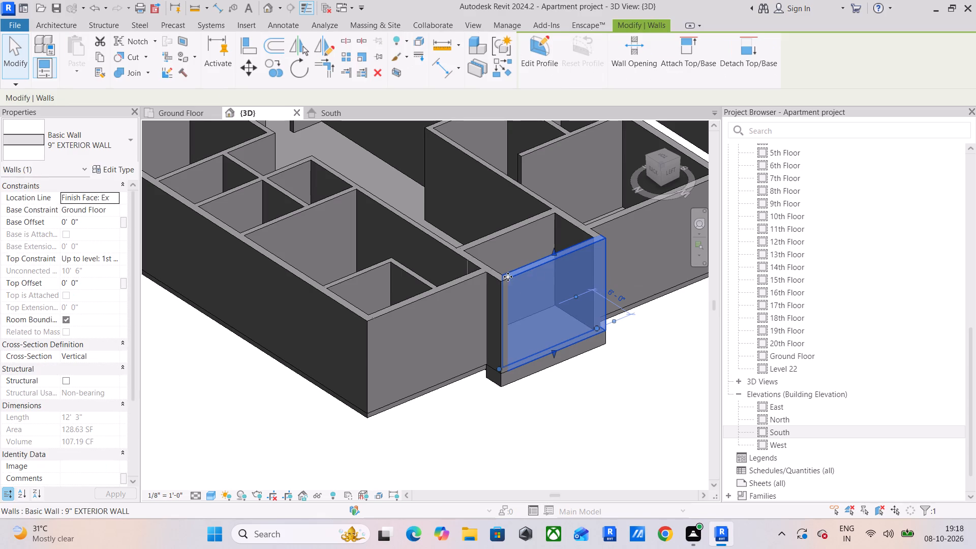
pyautogui.scroll(6, 499, 277)
pyautogui.keyDown('ctrl'); pyautogui.click(495, 281); pyautogui.keyUp('ctrl')
pyautogui.moveTo(581, 277); pyautogui.dragTo(432, 341, button='middle')
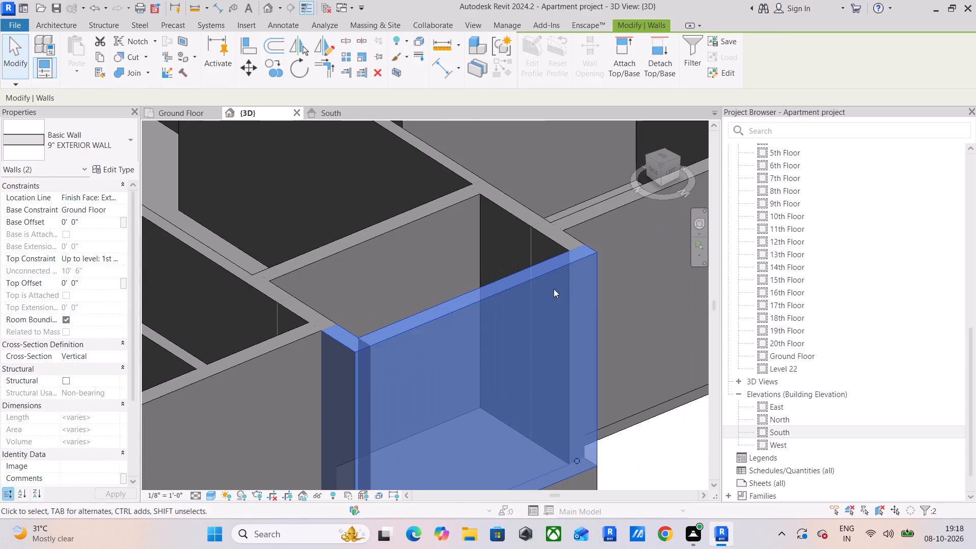
pyautogui.keyDown('ctrl'); pyautogui.click(563, 242); pyautogui.keyUp('ctrl')
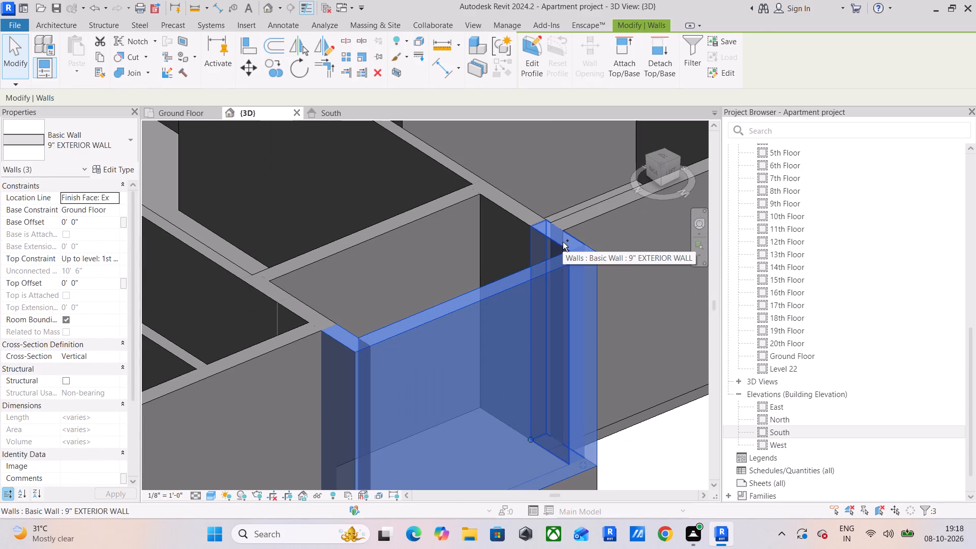
pyautogui.click(182, 109)
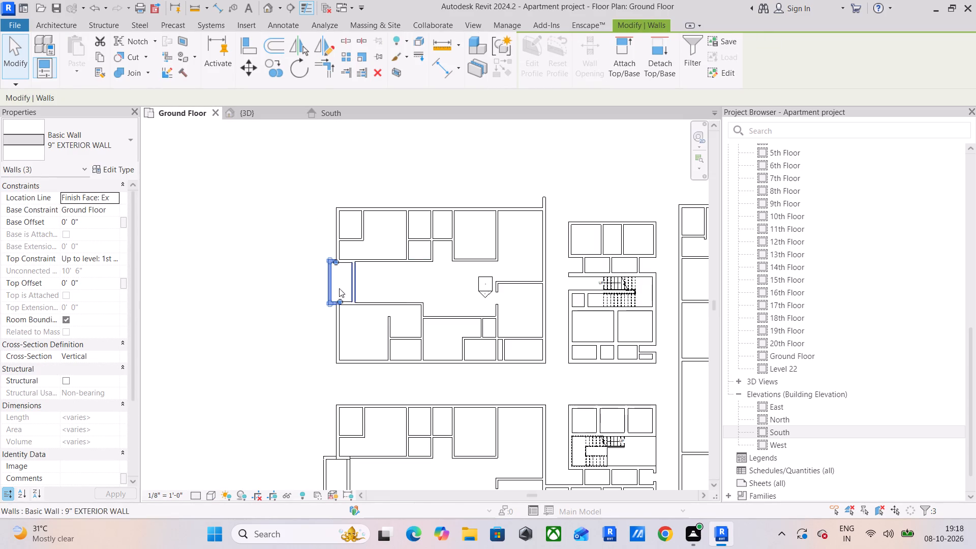
pyautogui.scroll(16, 327, 293)
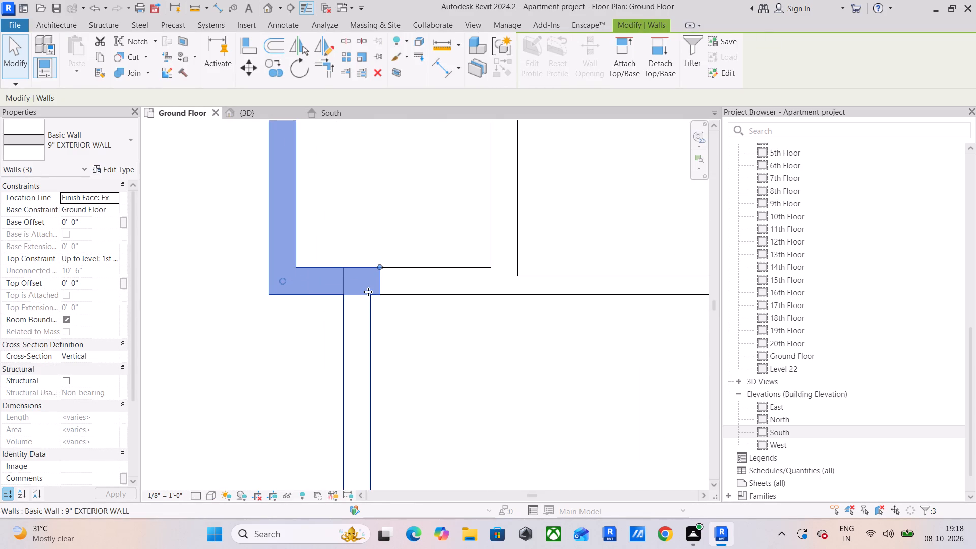
pyautogui.scroll(5, 377, 280)
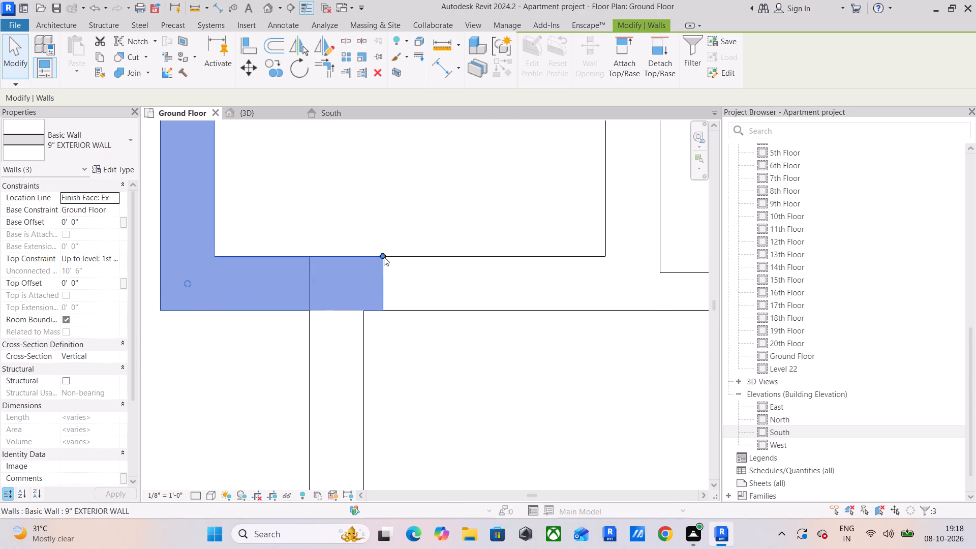
pyautogui.moveTo(384, 255); pyautogui.dragTo(313, 259)
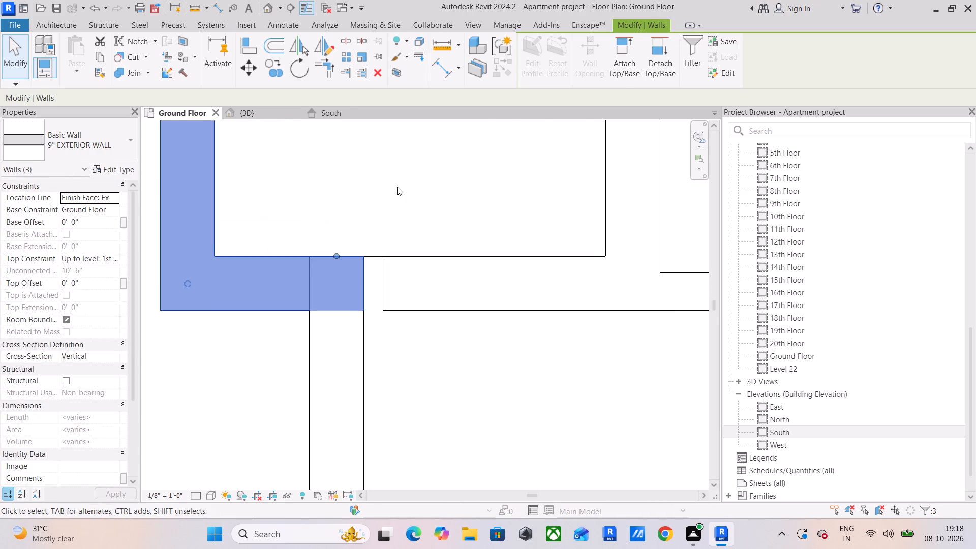
pyautogui.click(397, 187)
pyautogui.click(385, 299)
pyautogui.moveTo(385, 257); pyautogui.dragTo(374, 256)
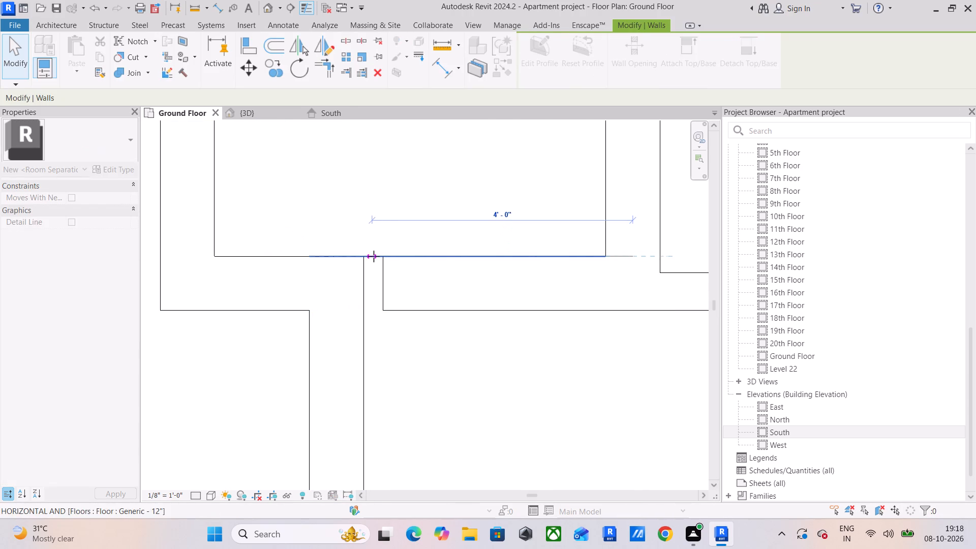
pyautogui.moveTo(374, 256); pyautogui.dragTo(369, 257)
pyautogui.click(382, 177)
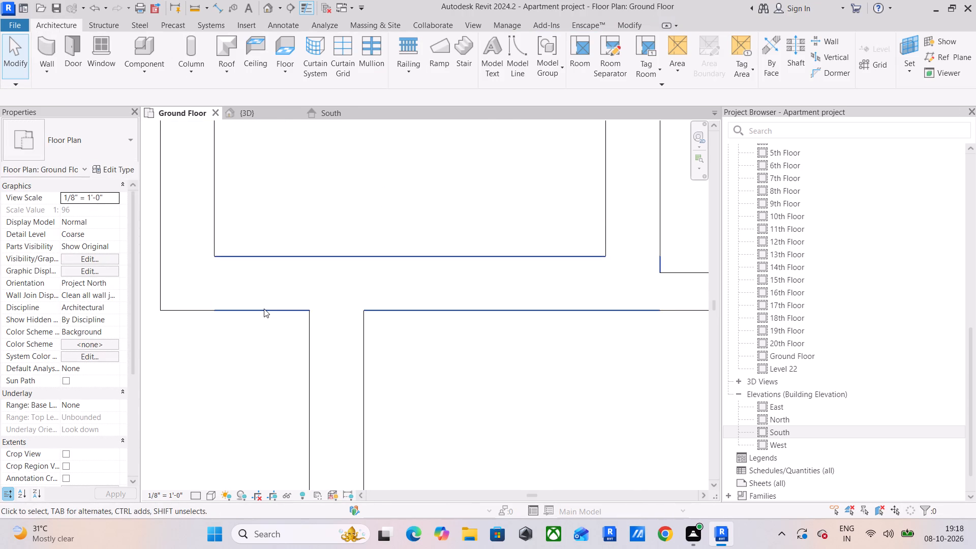
# Split the bay's south wall in line with the outer face of the apartment's west exterior wall.
pyautogui.click(265, 307)
pyautogui.click(179, 306)
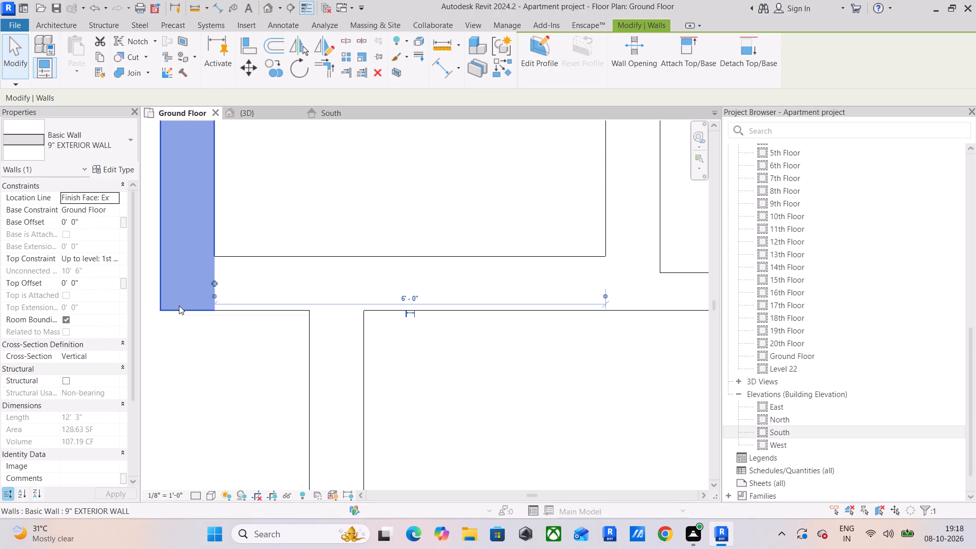
pyautogui.scroll(-5, 179, 306)
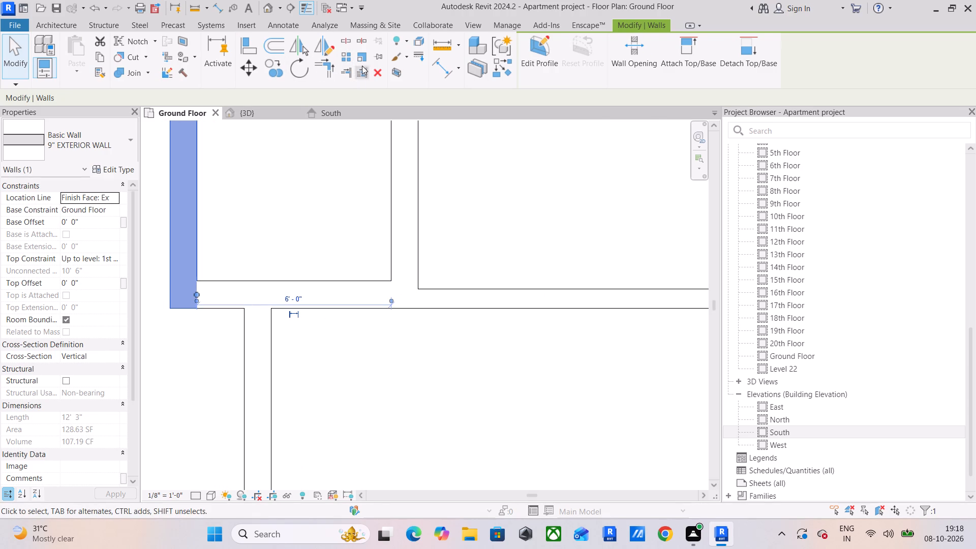
pyautogui.click(339, 42)
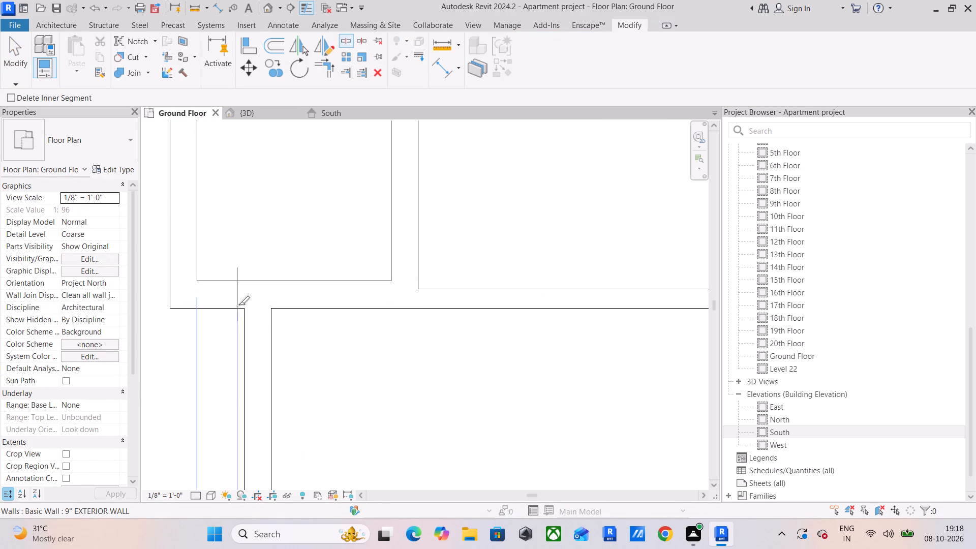
pyautogui.scroll(10, 243, 297)
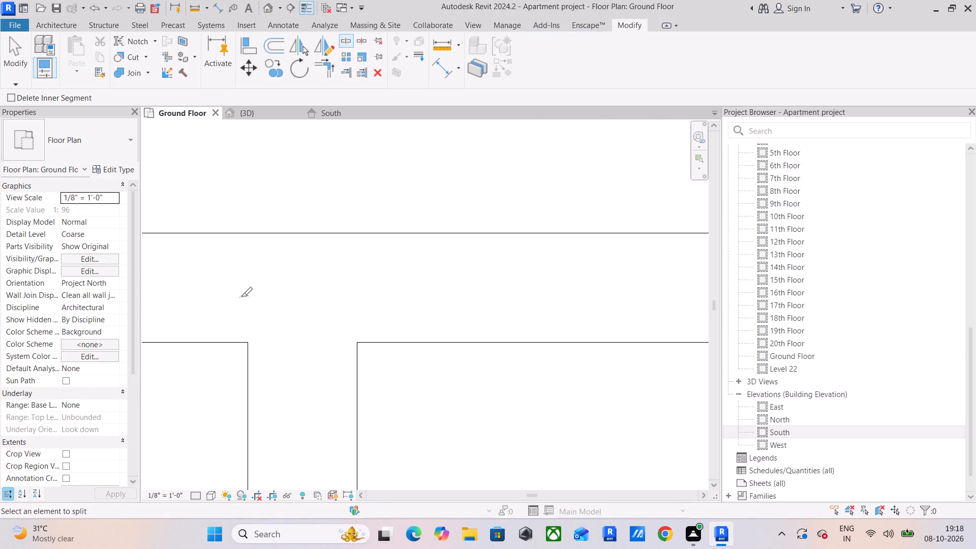
pyautogui.scroll(4, 247, 292)
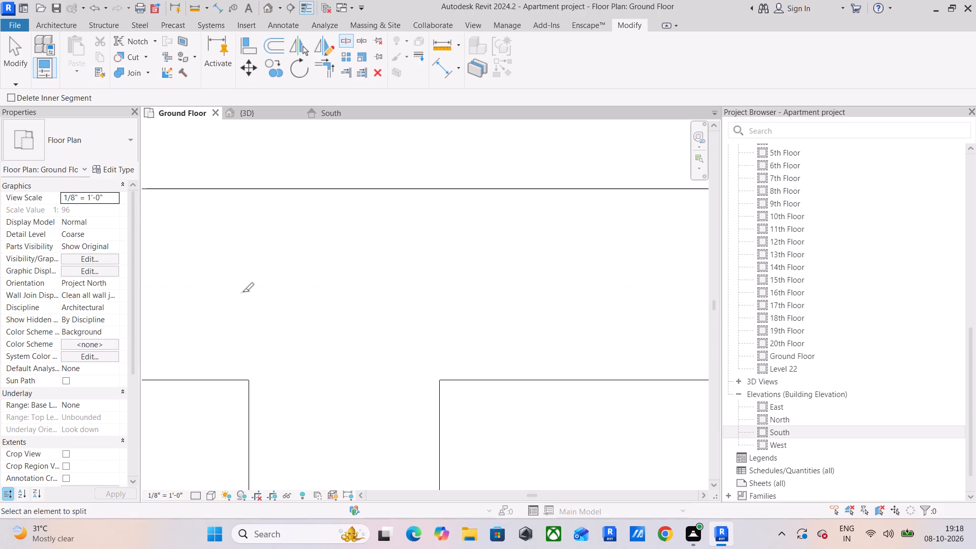
pyautogui.click(251, 281)
pyautogui.scroll(-8, 263, 288)
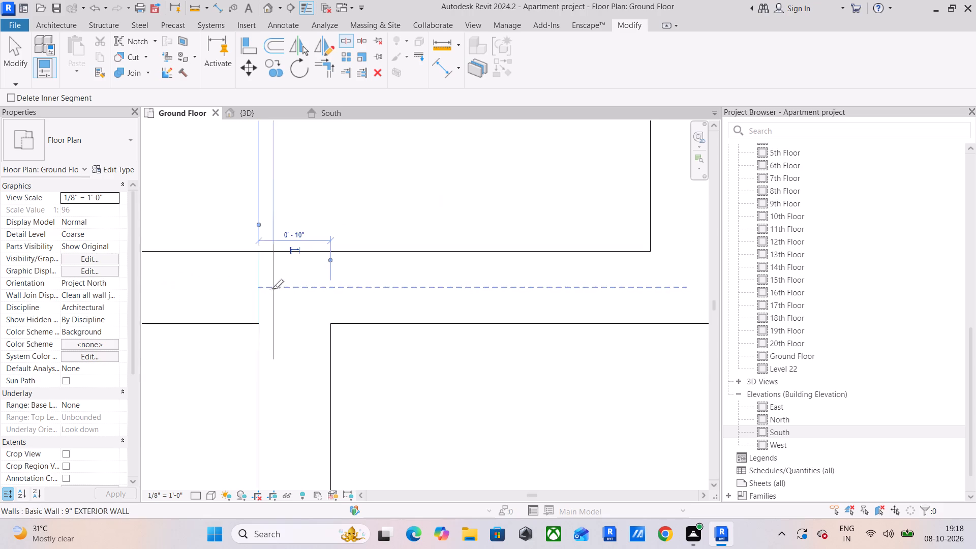
pyautogui.scroll(-11, 272, 289)
pyautogui.moveTo(313, 289); pyautogui.dragTo(421, 294, button='middle')
pyautogui.press('Escape')
pyautogui.press('Escape')
pyautogui.press('Escape')
# Select the bay's west wall and both short side walls, and make their top constraint Unconnected with a height of 1'.
pyautogui.click(360, 296)
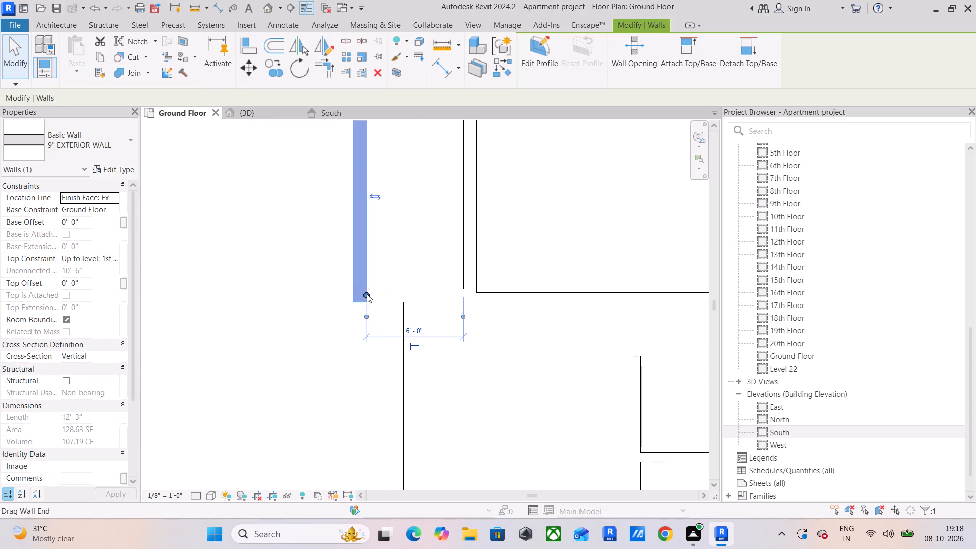
pyautogui.scroll(5, 383, 292)
pyautogui.keyDown('ctrl'); pyautogui.click(380, 293); pyautogui.keyUp('ctrl')
pyautogui.keyDown('ctrl'); pyautogui.click(375, 309); pyautogui.keyUp('ctrl')
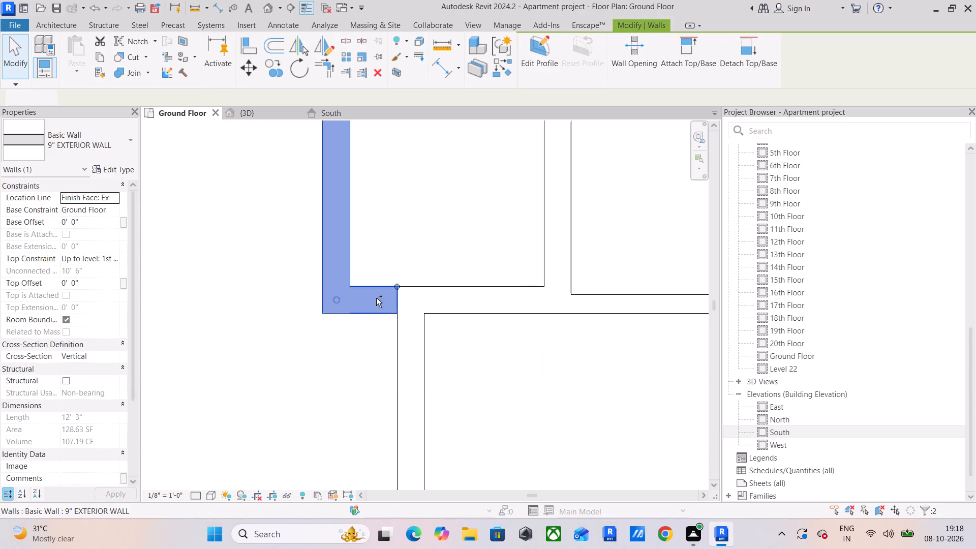
pyautogui.scroll(-12, 377, 295)
pyautogui.moveTo(383, 278); pyautogui.dragTo(389, 332, button='middle')
pyautogui.scroll(12, 389, 252)
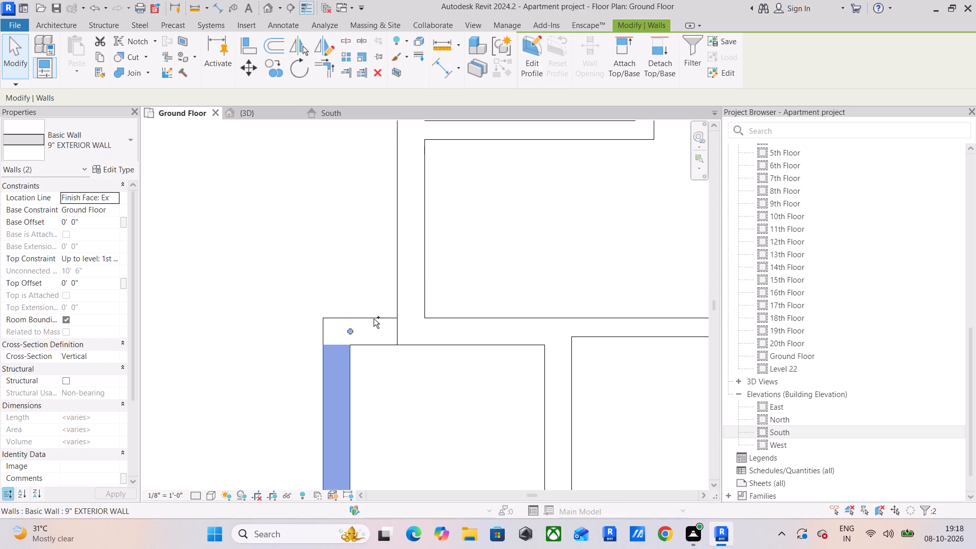
pyautogui.keyDown('ctrl'); pyautogui.click(374, 319); pyautogui.keyUp('ctrl')
pyautogui.scroll(-11, 395, 318)
pyautogui.scroll(10, 411, 311)
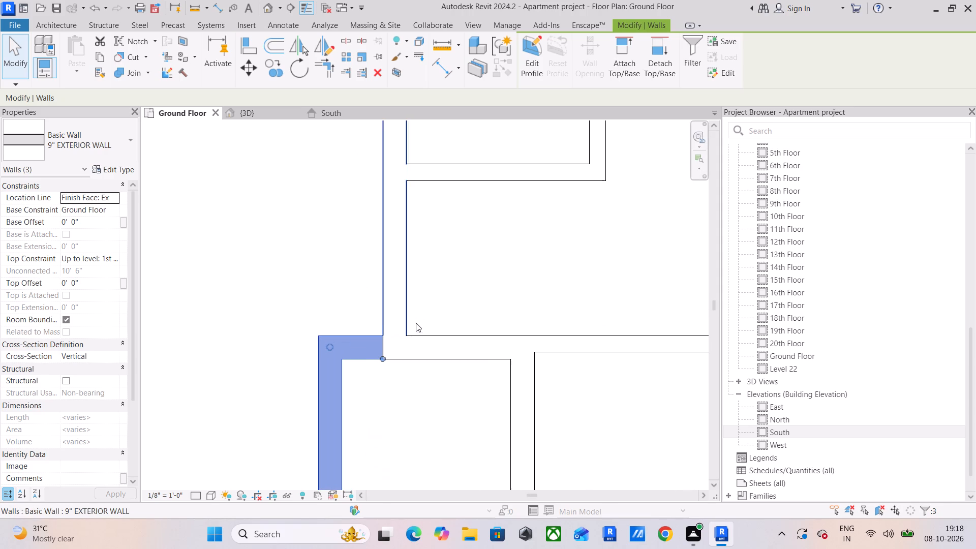
pyautogui.scroll(-9, 416, 323)
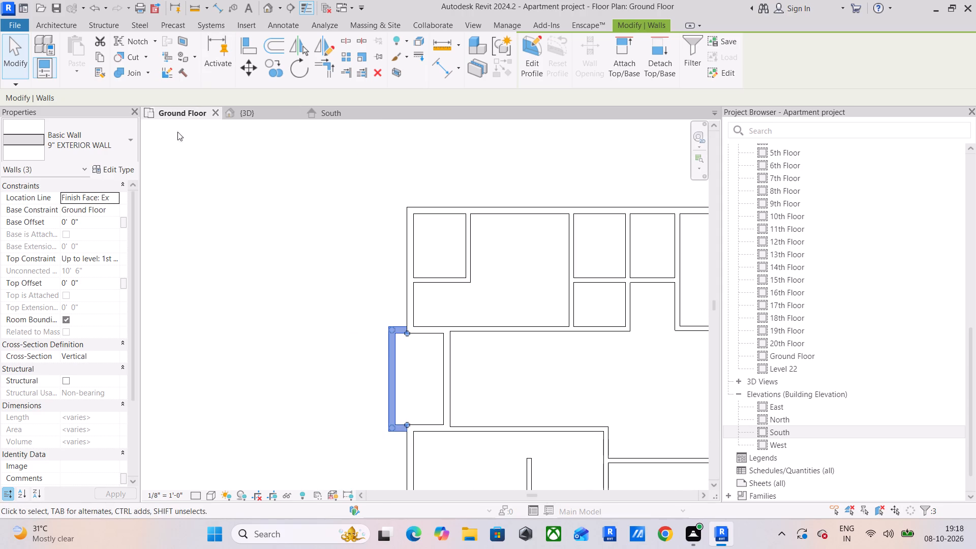
pyautogui.click(116, 259)
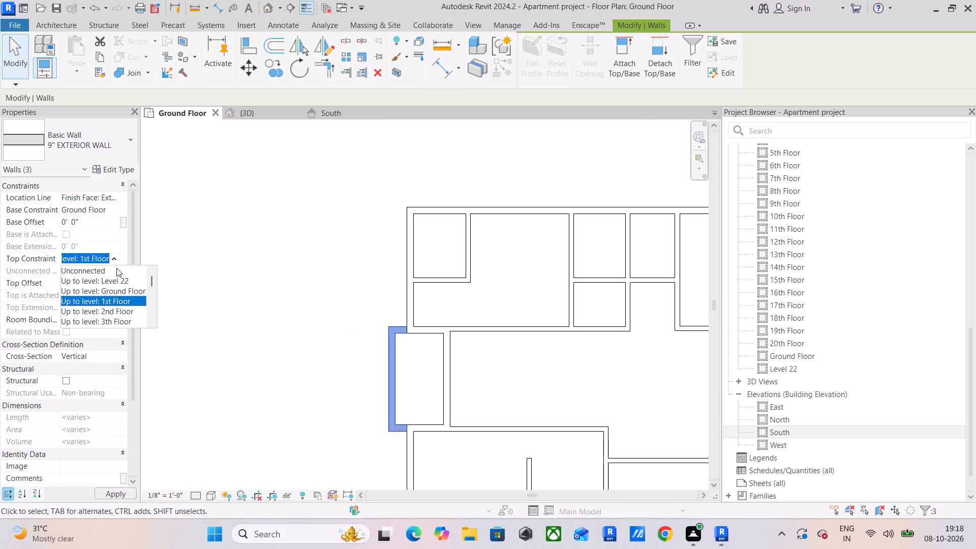
pyautogui.click(116, 268)
pyautogui.click(100, 274)
pyautogui.write("1'")
pyautogui.press('Return')
pyautogui.click(299, 346)
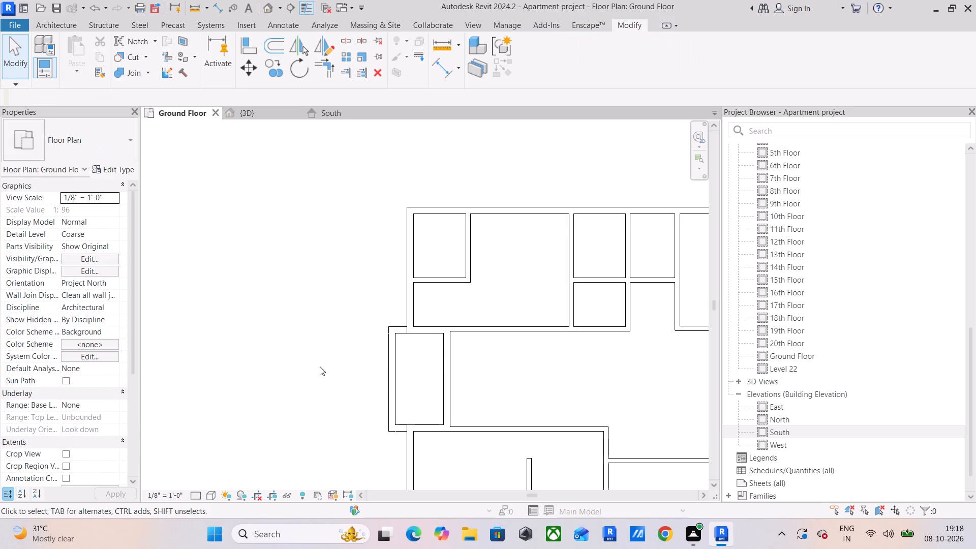
# Examine the lowered bay walls and how the bay slab meets the apartment's floor slab in the 3D view.
pyautogui.click(270, 115)
pyautogui.scroll(-6, 303, 285)
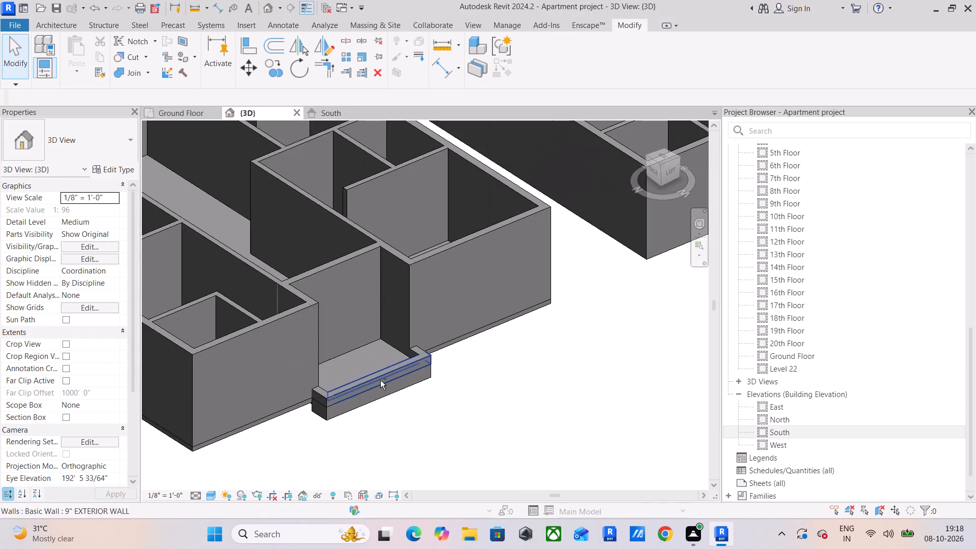
pyautogui.keyDown('shift'); pyautogui.moveTo(381, 380); pyautogui.dragTo(262, 349, button='middle'); pyautogui.keyUp('shift')
pyautogui.scroll(1, 256, 351)
pyautogui.moveTo(261, 354); pyautogui.dragTo(687, 307, button='middle')
pyautogui.scroll(-5, 627, 316)
pyautogui.moveTo(486, 325); pyautogui.dragTo(697, 294, button='middle')
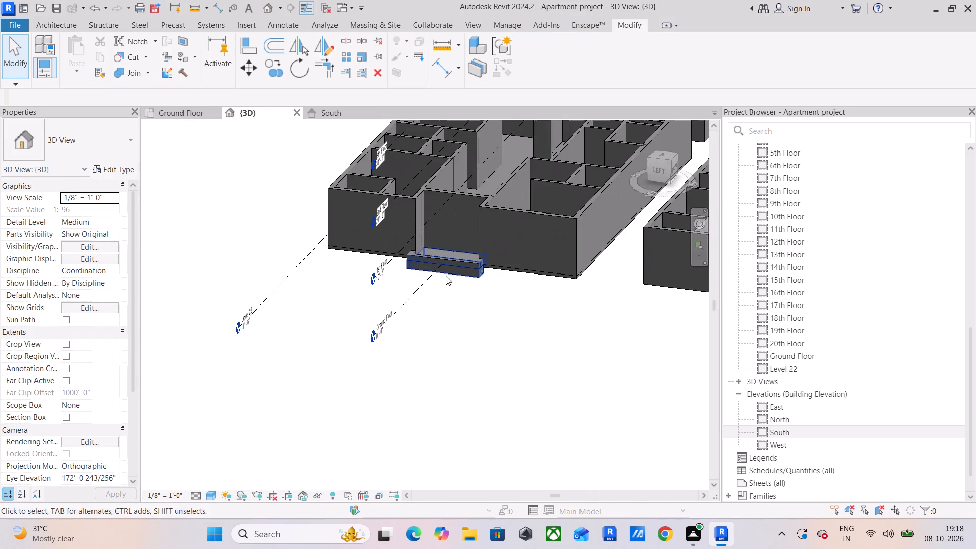
pyautogui.keyDown('shift'); pyautogui.scroll(16, 446, 276); pyautogui.keyUp('shift')
pyautogui.keyDown('shift'); pyautogui.moveTo(557, 297); pyautogui.dragTo(521, 276, button='middle'); pyautogui.keyUp('shift')
pyautogui.scroll(-3, 504, 292)
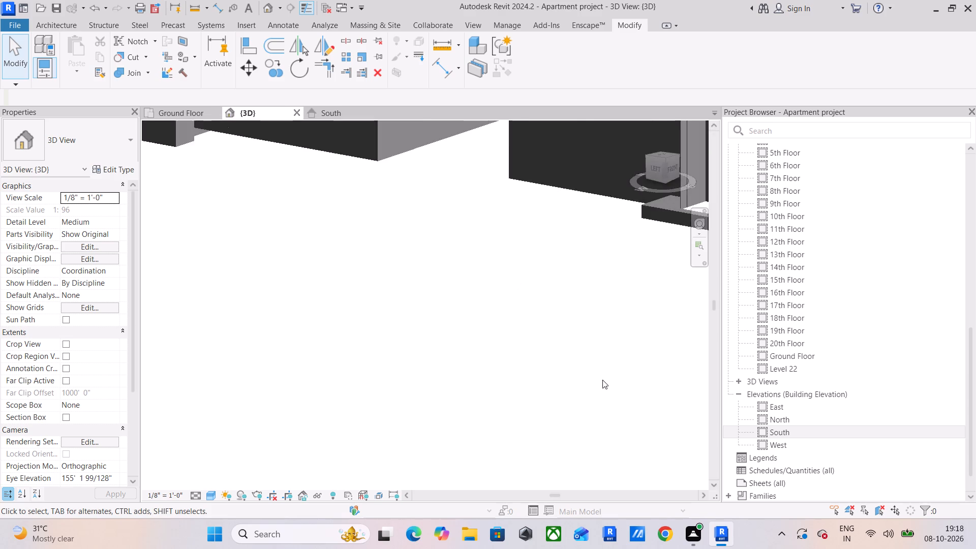
pyautogui.scroll(-4, 602, 380)
pyautogui.moveTo(419, 275); pyautogui.dragTo(513, 425, button='middle')
pyautogui.scroll(11, 325, 296)
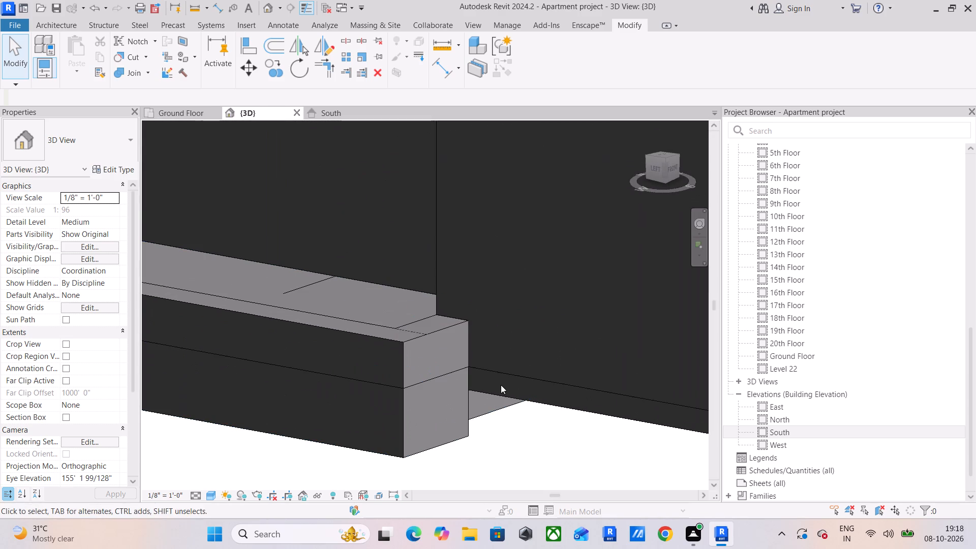
pyautogui.moveTo(444, 385); pyautogui.dragTo(431, 273, button='middle')
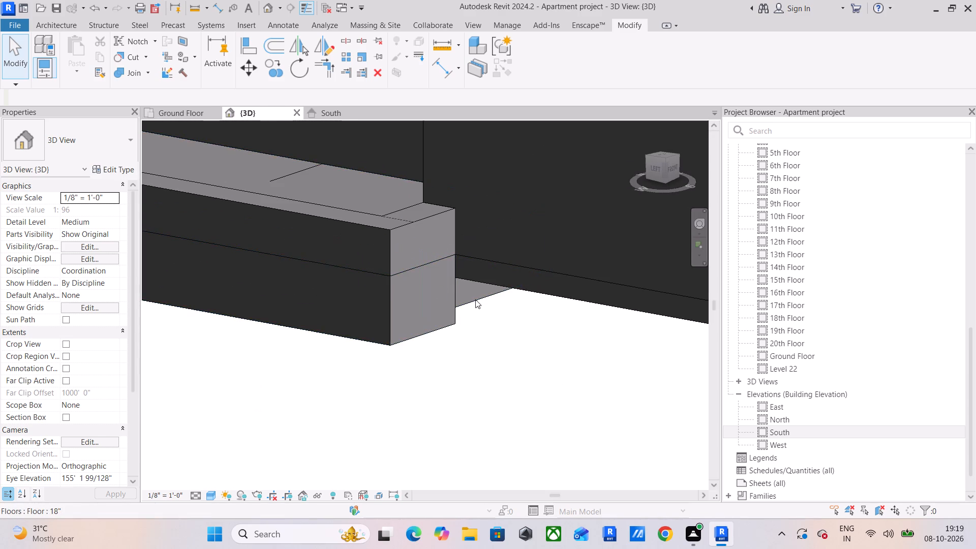
# Change the apartment's main floor slab beside the bay to the 18" floor type.
pyautogui.click(476, 299)
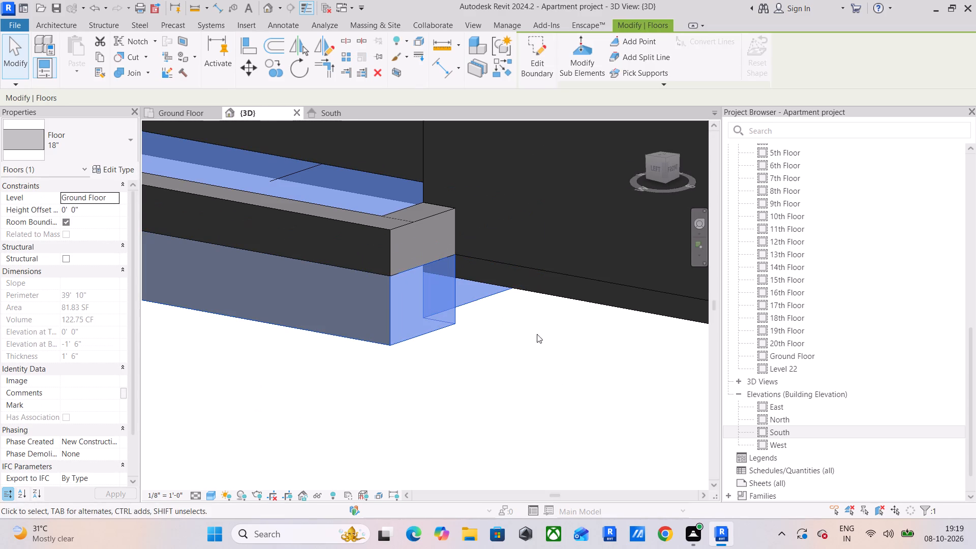
pyautogui.click(543, 288)
pyautogui.scroll(-4, 459, 348)
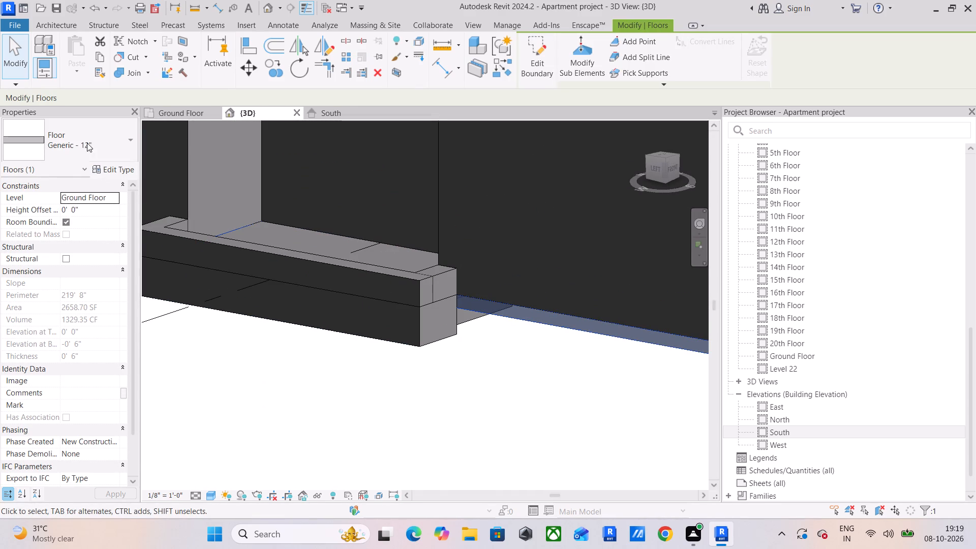
pyautogui.click(87, 143)
pyautogui.scroll(3, 76, 245)
pyautogui.click(76, 245)
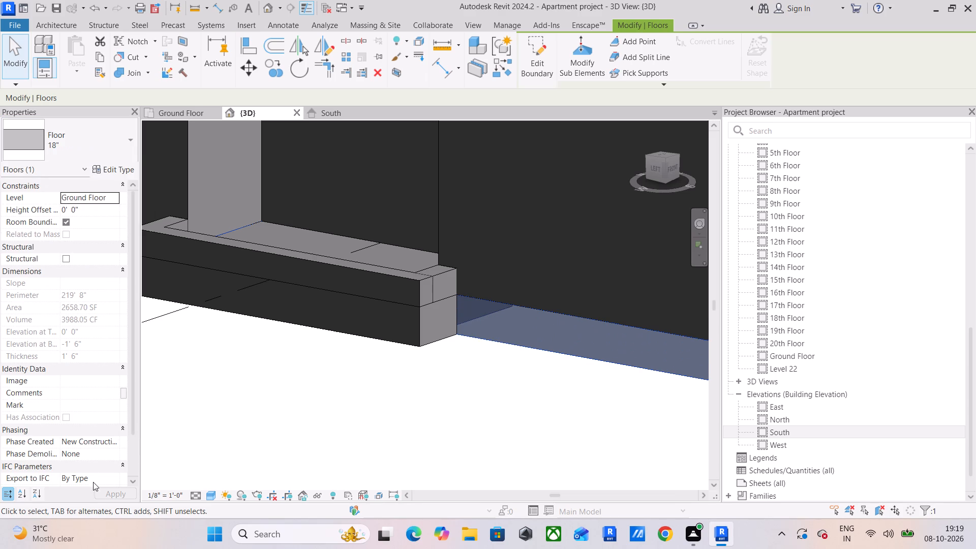
pyautogui.click(216, 393)
# Examine the whole building in the 3D view, and look over the west apartments in the ground floor plan.
pyautogui.scroll(-7, 349, 372)
pyautogui.keyDown('shift'); pyautogui.moveTo(288, 352); pyautogui.dragTo(316, 369, button='middle'); pyautogui.keyUp('shift')
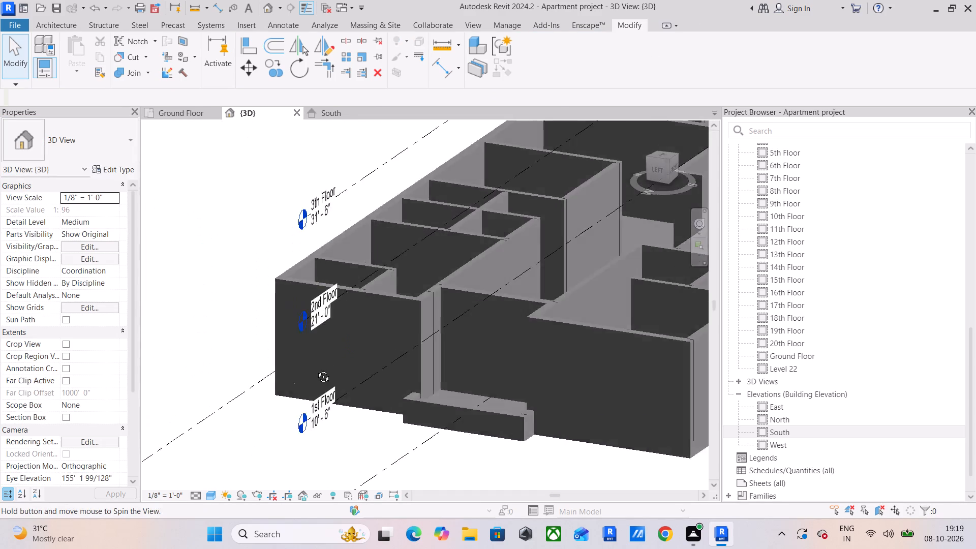
pyautogui.keyDown('shift'); pyautogui.moveTo(316, 369); pyautogui.dragTo(323, 372, button='middle'); pyautogui.keyUp('shift')
pyautogui.scroll(-8, 388, 343)
pyautogui.keyDown('shift'); pyautogui.moveTo(531, 302); pyautogui.dragTo(305, 339, button='middle'); pyautogui.keyUp('shift')
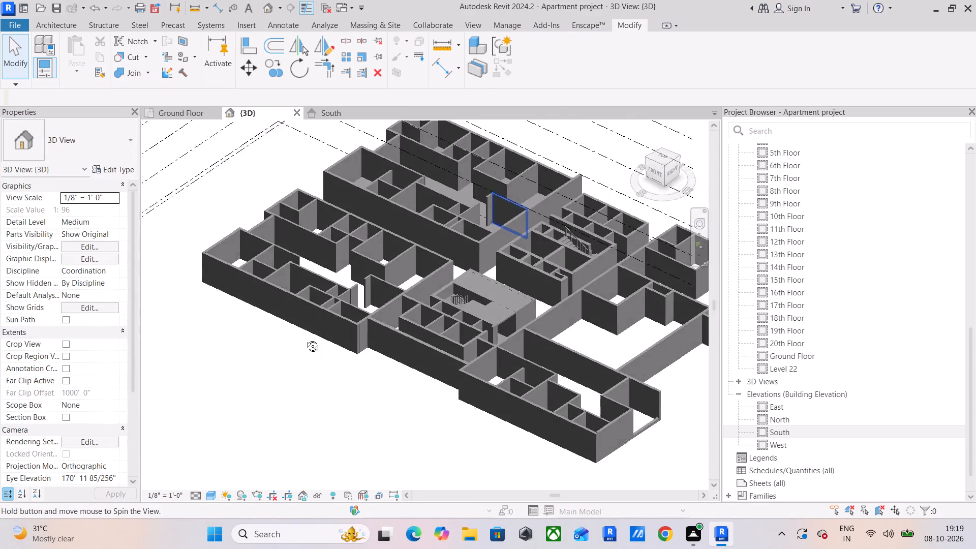
pyautogui.keyDown('shift'); pyautogui.moveTo(305, 339); pyautogui.dragTo(368, 343, button='middle'); pyautogui.keyUp('shift')
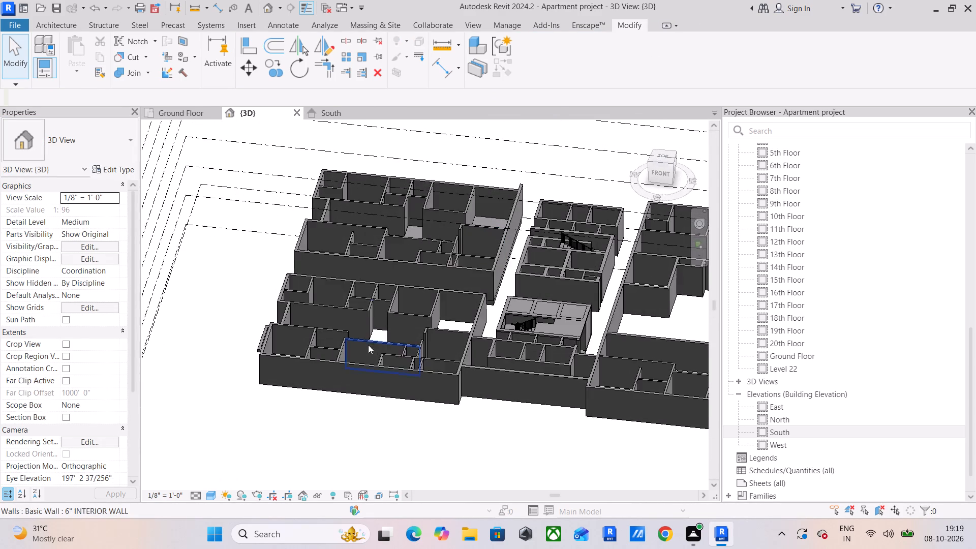
pyautogui.scroll(6, 367, 290)
pyautogui.scroll(-9, 367, 299)
pyautogui.keyDown('shift'); pyautogui.moveTo(368, 300); pyautogui.dragTo(380, 329, button='middle'); pyautogui.keyUp('shift')
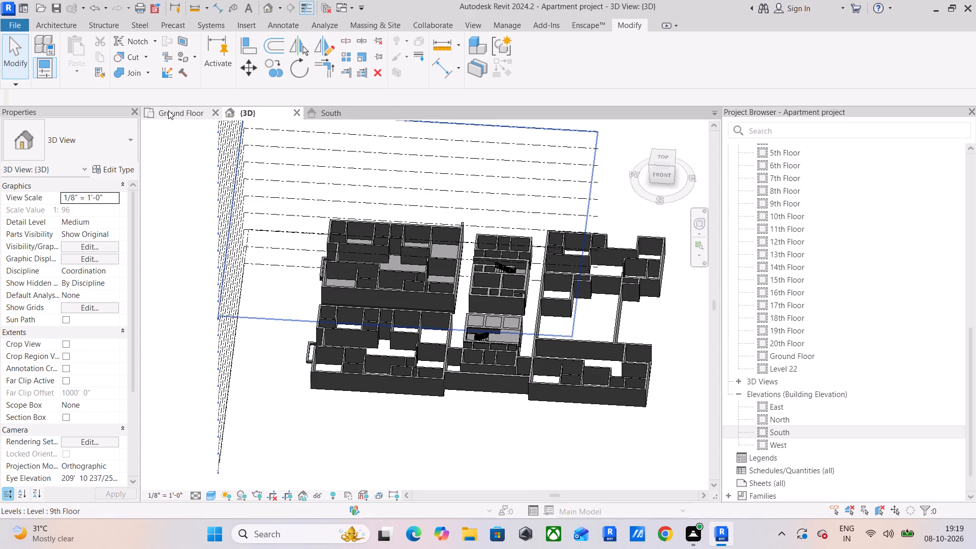
pyautogui.click(168, 110)
pyautogui.moveTo(384, 287); pyautogui.dragTo(384, 93, button='middle')
pyautogui.scroll(1, 384, 287)
pyautogui.scroll(-10, 390, 129)
pyautogui.moveTo(475, 223); pyautogui.dragTo(474, 223, button='middle')
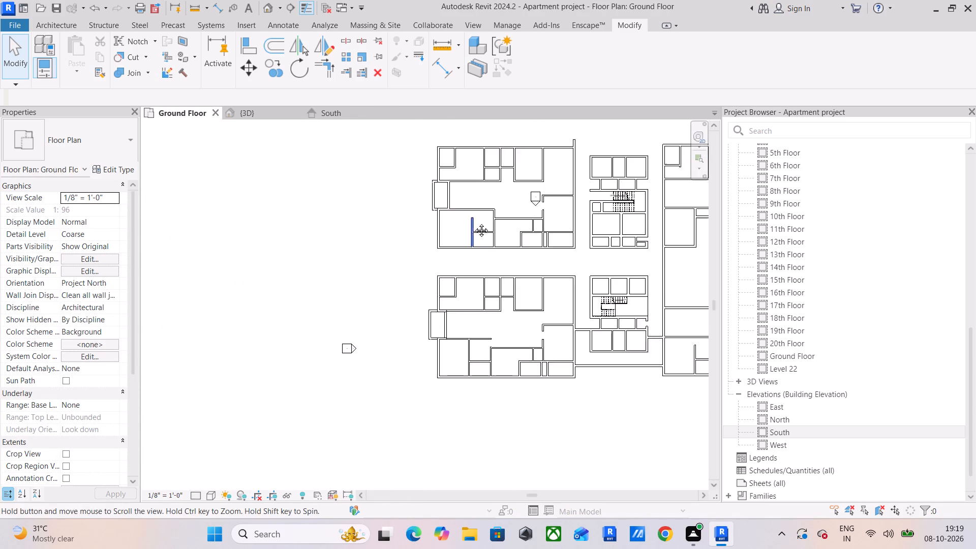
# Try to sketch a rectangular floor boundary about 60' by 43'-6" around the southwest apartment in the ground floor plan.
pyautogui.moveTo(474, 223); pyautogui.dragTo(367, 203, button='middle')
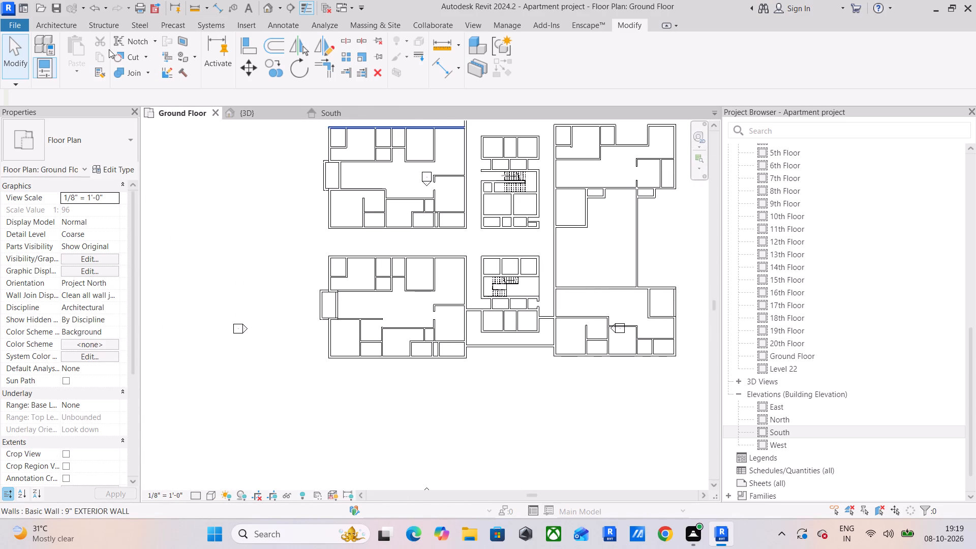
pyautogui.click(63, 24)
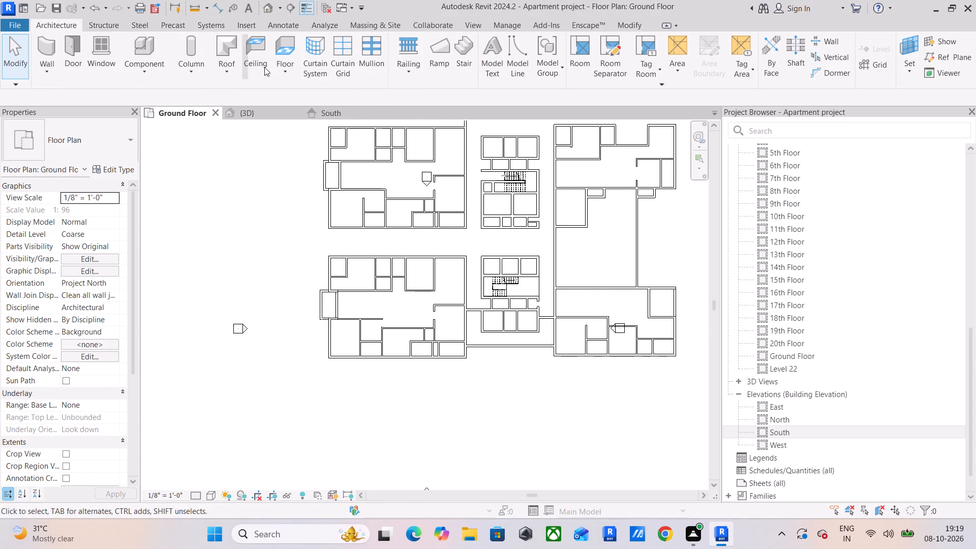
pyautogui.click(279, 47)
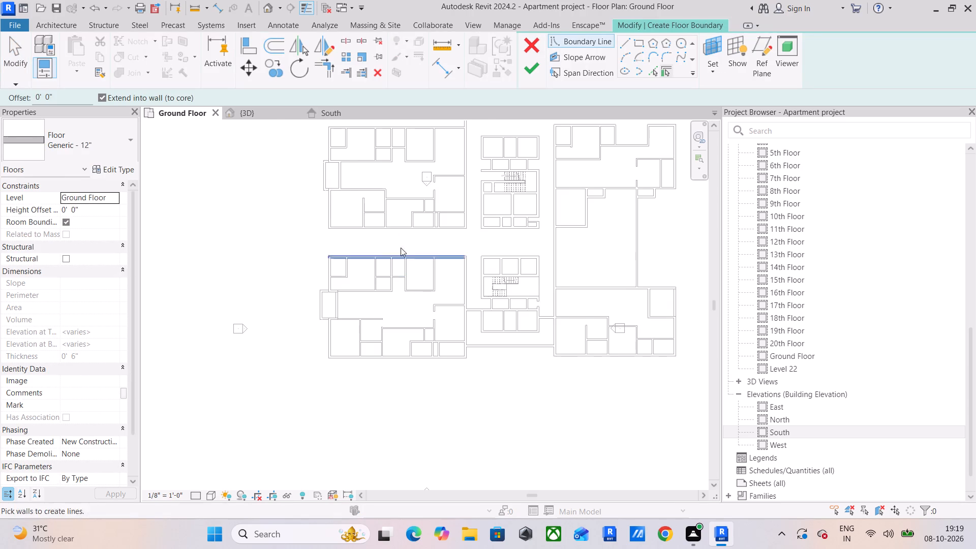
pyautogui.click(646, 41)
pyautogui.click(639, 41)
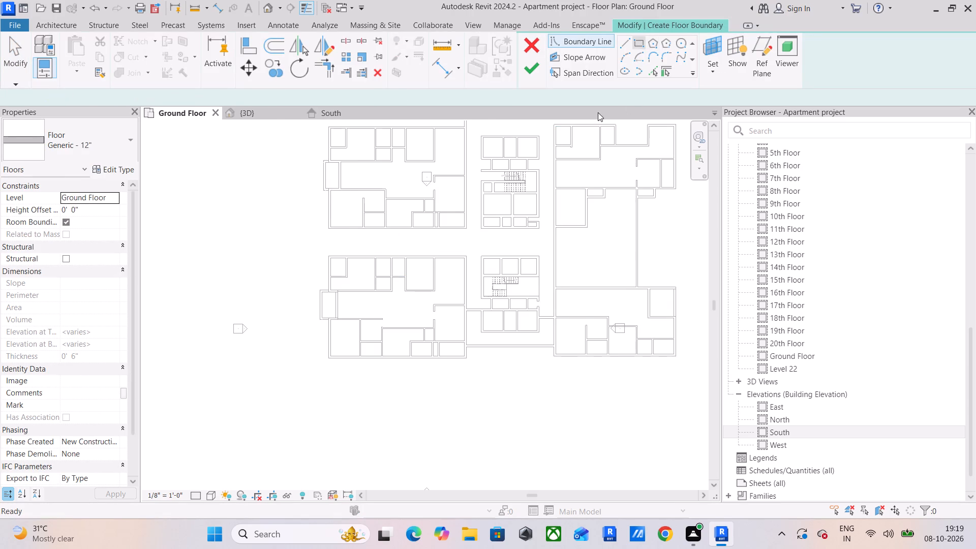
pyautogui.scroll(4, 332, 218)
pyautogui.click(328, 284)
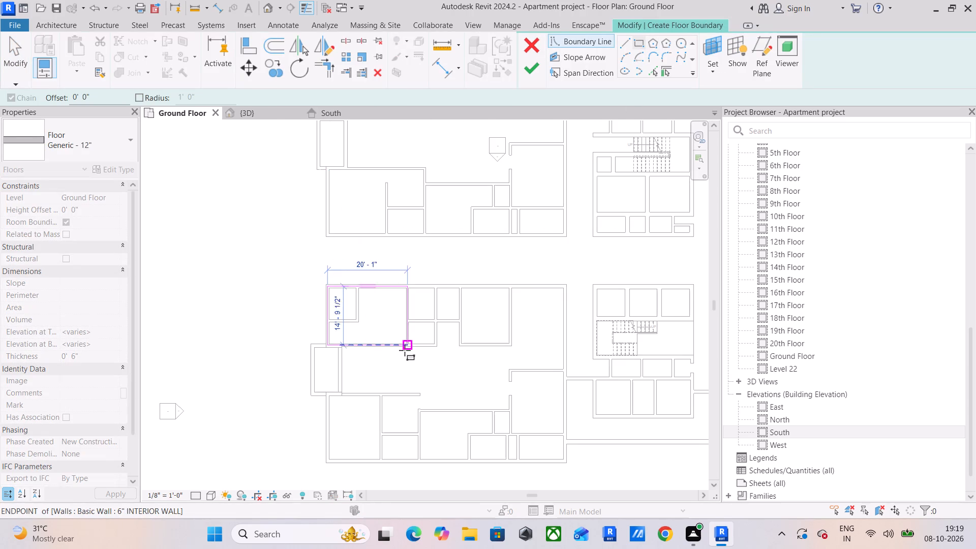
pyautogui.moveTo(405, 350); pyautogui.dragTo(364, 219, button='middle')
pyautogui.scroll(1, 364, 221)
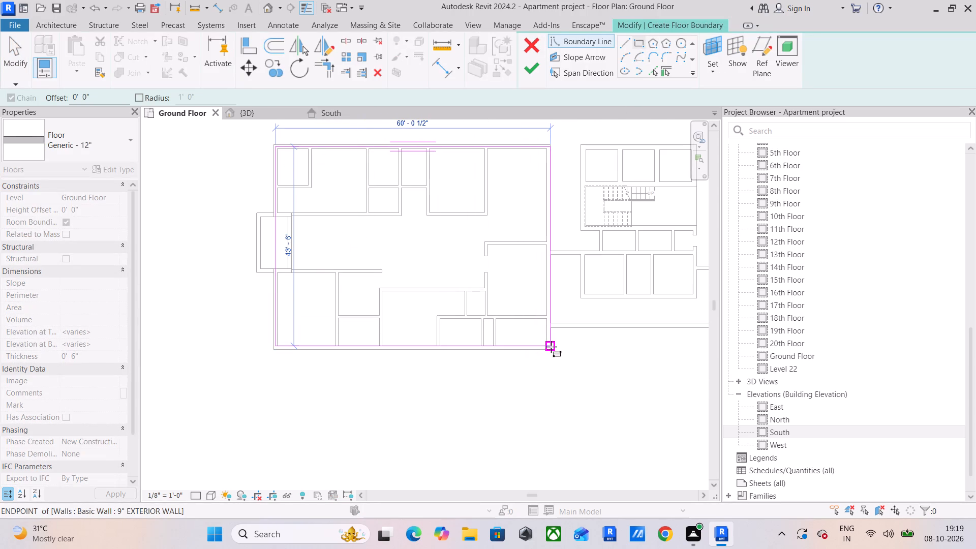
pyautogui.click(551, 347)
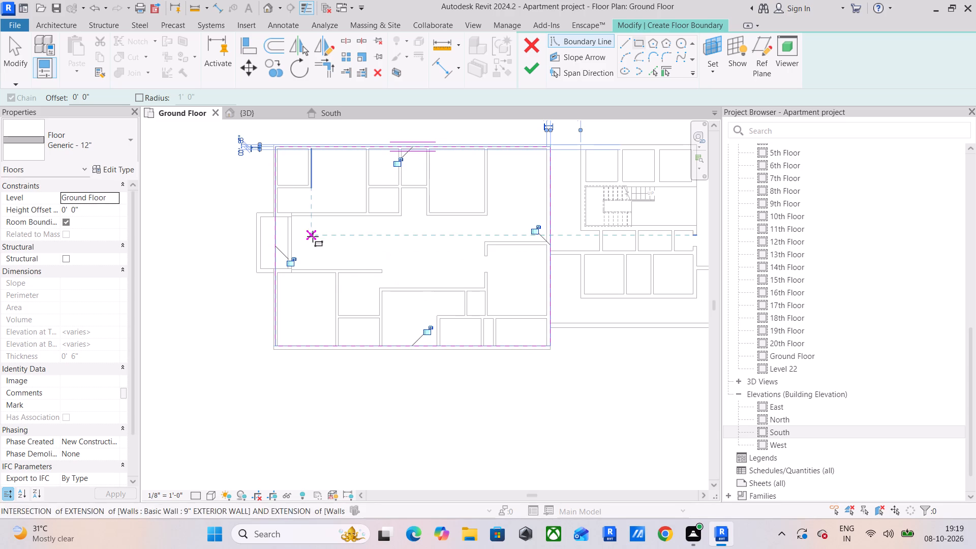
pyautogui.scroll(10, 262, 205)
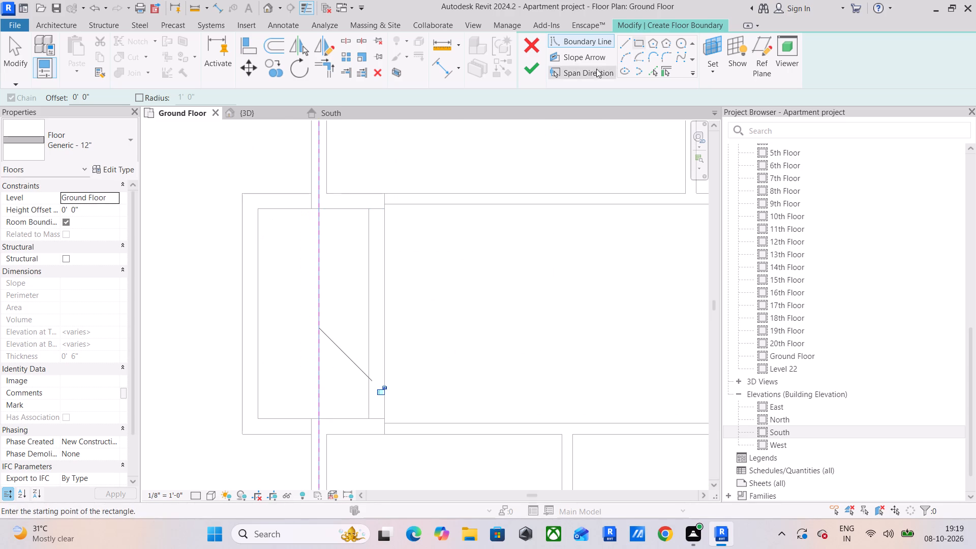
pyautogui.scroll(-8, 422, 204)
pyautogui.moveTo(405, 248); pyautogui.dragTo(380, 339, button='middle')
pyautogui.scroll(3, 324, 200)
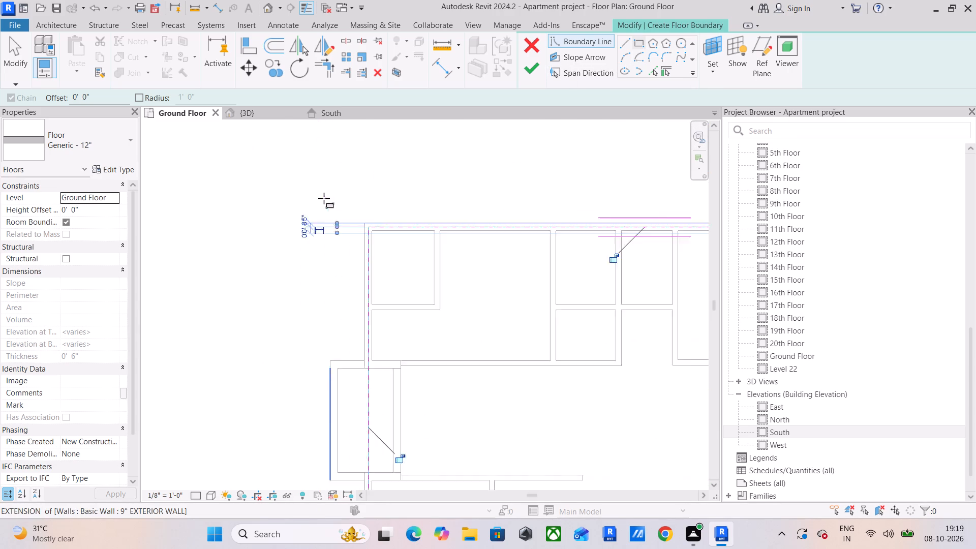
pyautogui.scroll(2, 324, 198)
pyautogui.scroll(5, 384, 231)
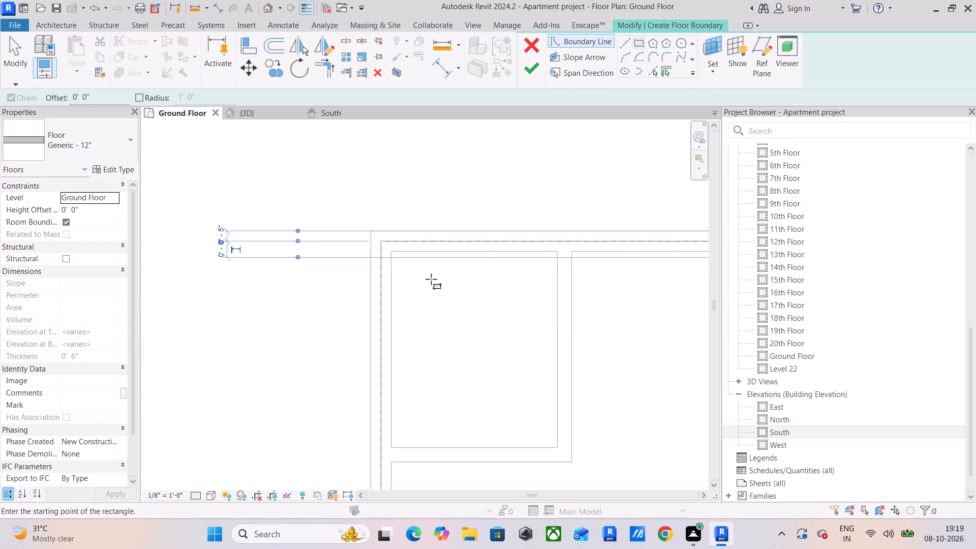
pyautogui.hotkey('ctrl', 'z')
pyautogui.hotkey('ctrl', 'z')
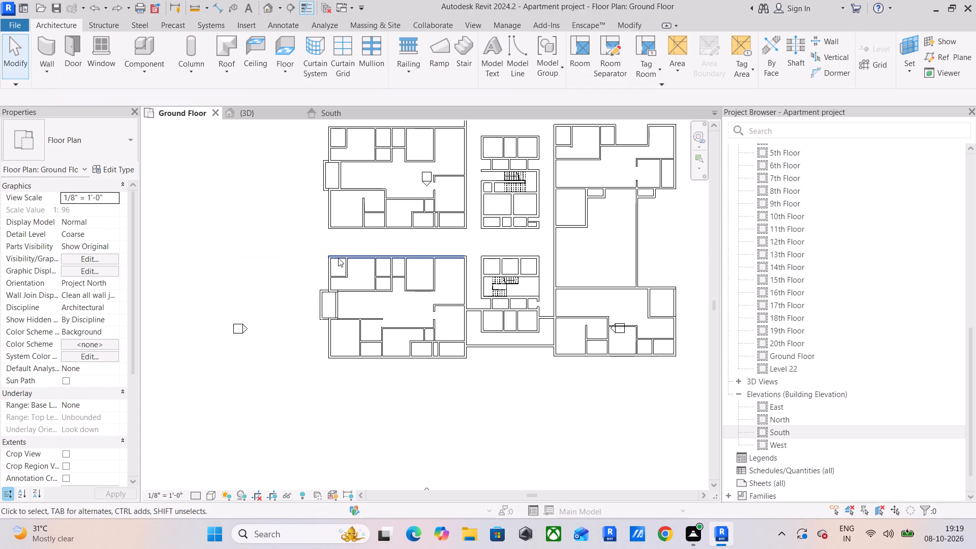
# Start a ground floor slab and sketch its rectangular boundary along the outer faces of the southwest apartment's exterior walls.
pyautogui.scroll(10, 322, 251)
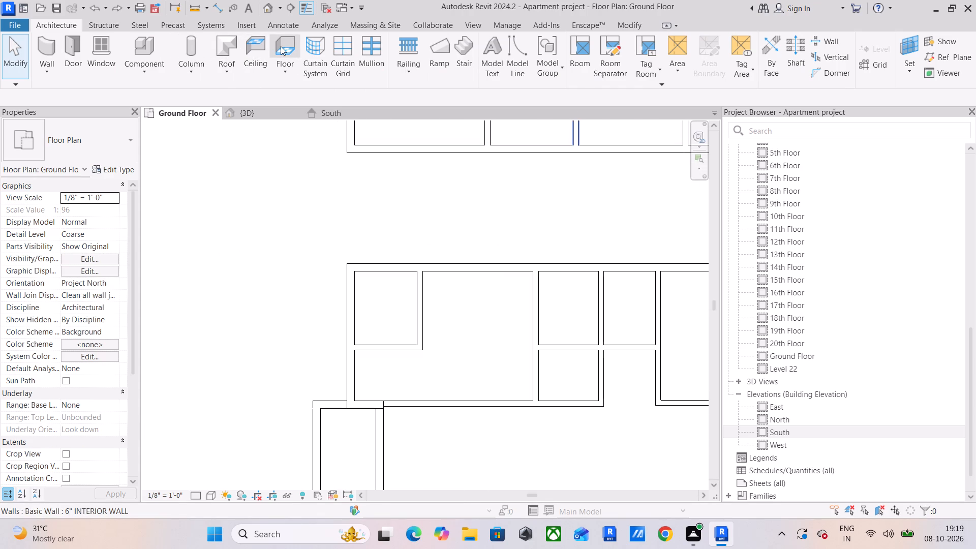
pyautogui.click(281, 46)
pyautogui.click(640, 38)
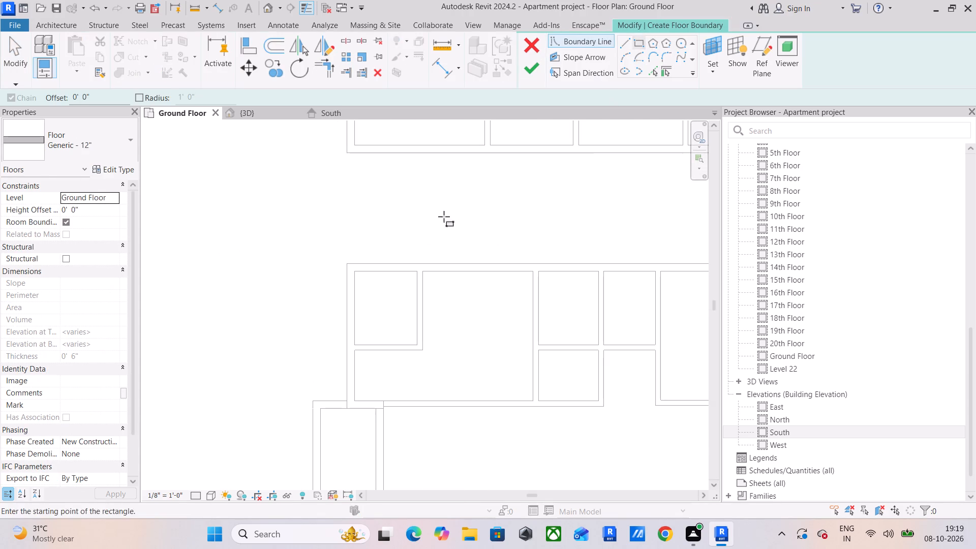
pyautogui.scroll(5, 348, 234)
pyautogui.click(349, 293)
pyautogui.scroll(-12, 386, 303)
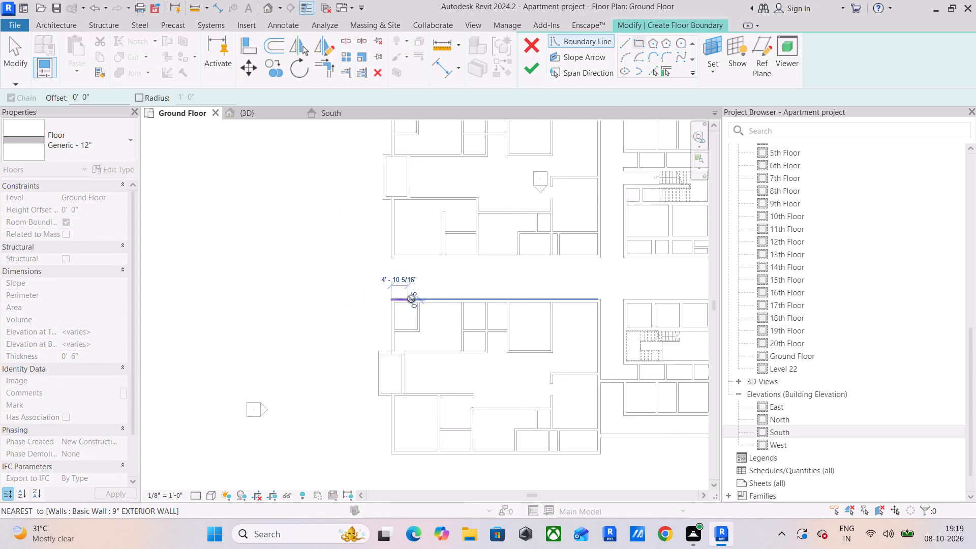
pyautogui.scroll(-1, 411, 299)
pyautogui.moveTo(429, 303); pyautogui.dragTo(371, 195, button='middle')
pyautogui.scroll(1, 371, 195)
pyautogui.scroll(12, 522, 342)
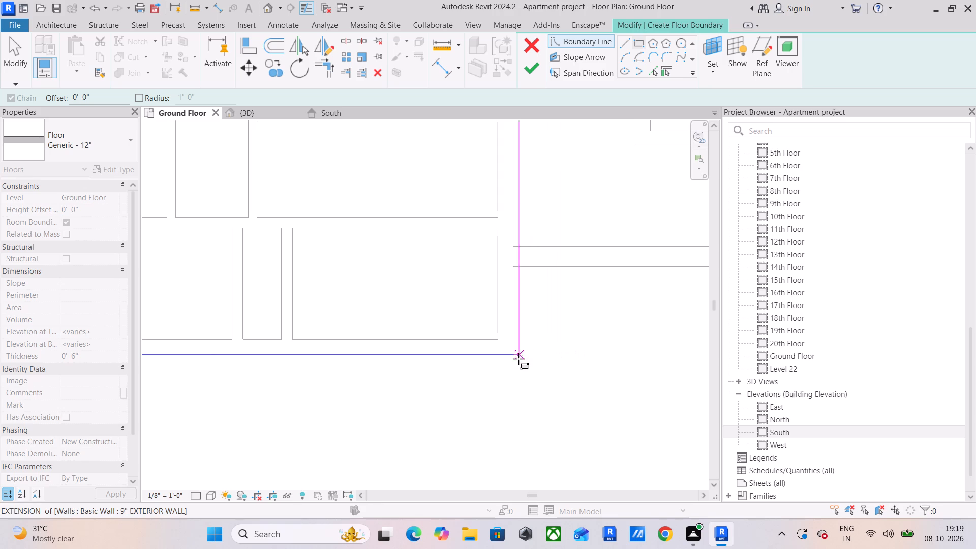
pyautogui.click(516, 359)
pyautogui.scroll(-12, 537, 347)
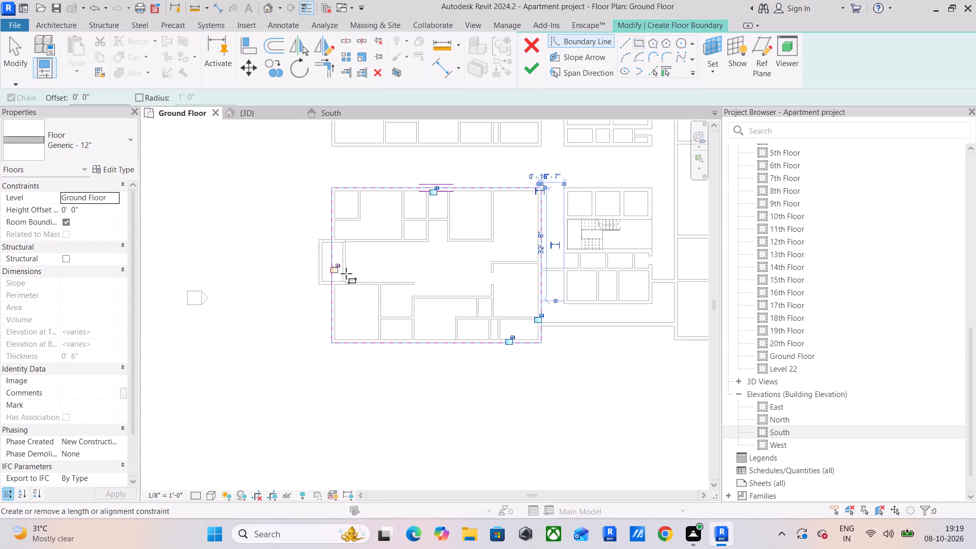
pyautogui.press('Escape')
pyautogui.press('Escape')
pyautogui.press('Escape')
# Draw three boundary lines forming an 11'-4" long recess at the west bay, along its inner side faces and its east wall's outer face.
pyautogui.click(623, 40)
pyautogui.scroll(4, 375, 203)
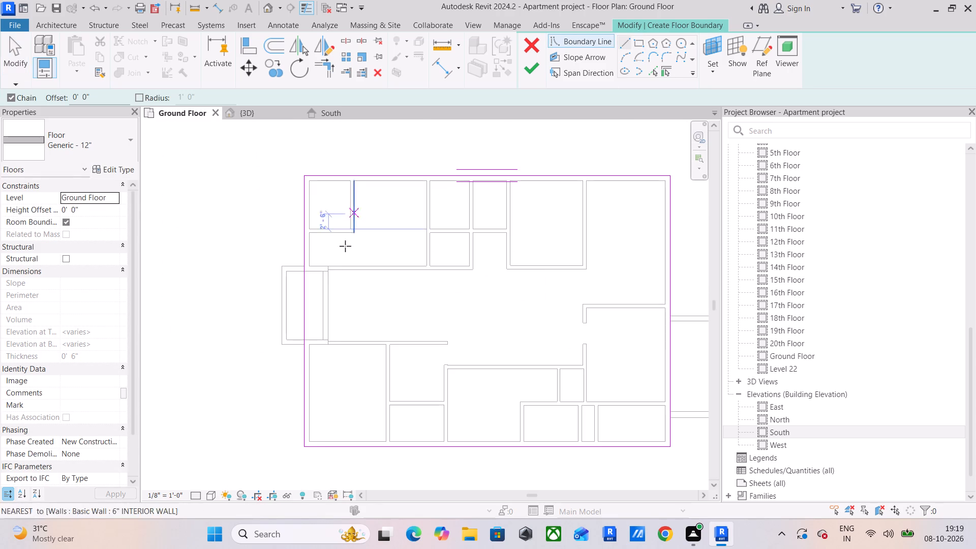
pyautogui.scroll(12, 345, 246)
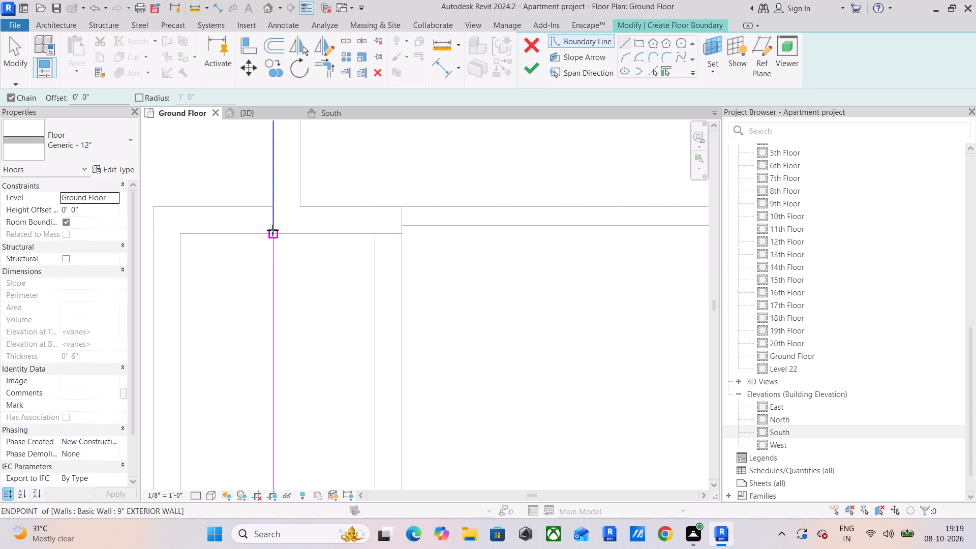
pyautogui.click(272, 233)
pyautogui.click(376, 235)
pyautogui.scroll(-5, 370, 339)
pyautogui.moveTo(368, 342); pyautogui.dragTo(394, 158, button='middle')
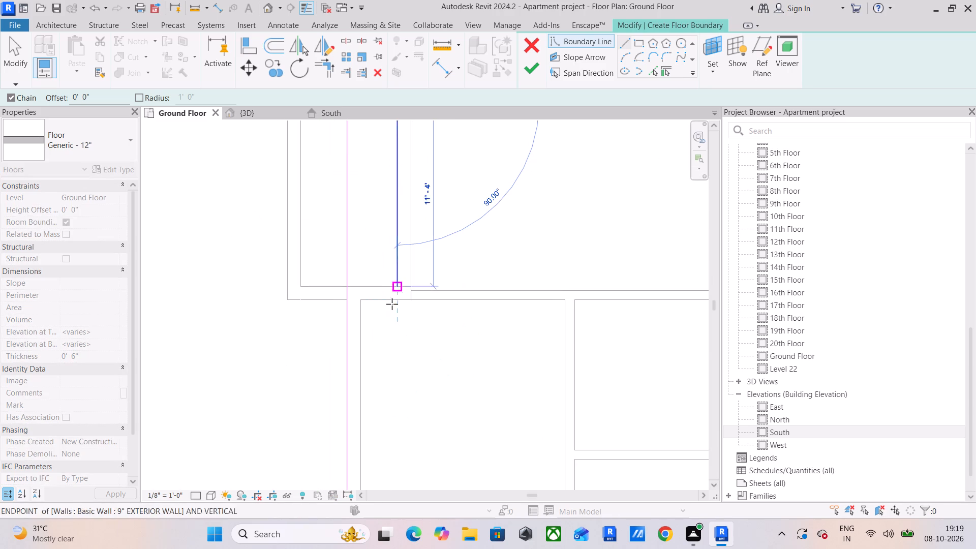
pyautogui.click(399, 283)
pyautogui.click(346, 286)
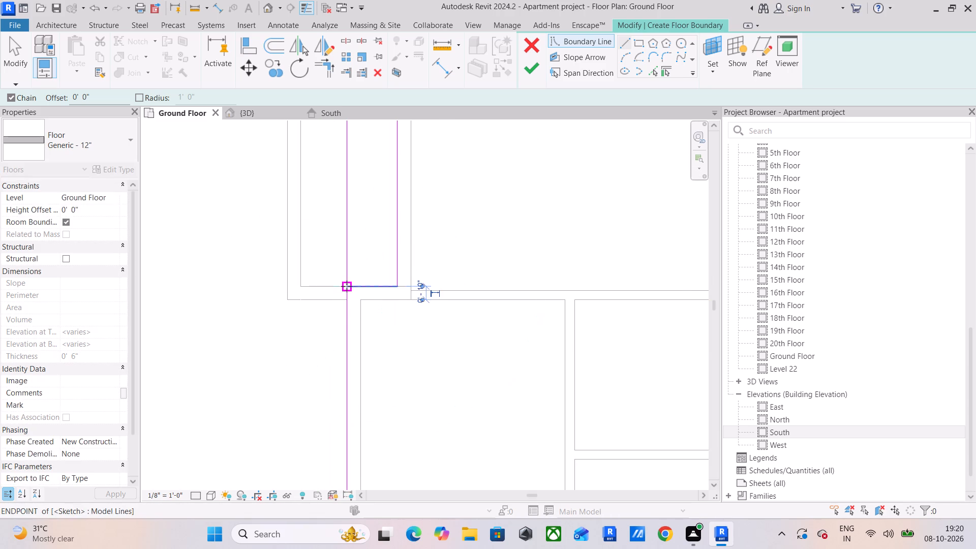
pyautogui.press('Escape')
pyautogui.press('Escape')
# Split the boundary's west edge at the bay, trim both parts to the recess lines' corners, and finish the floor.
pyautogui.click(342, 34)
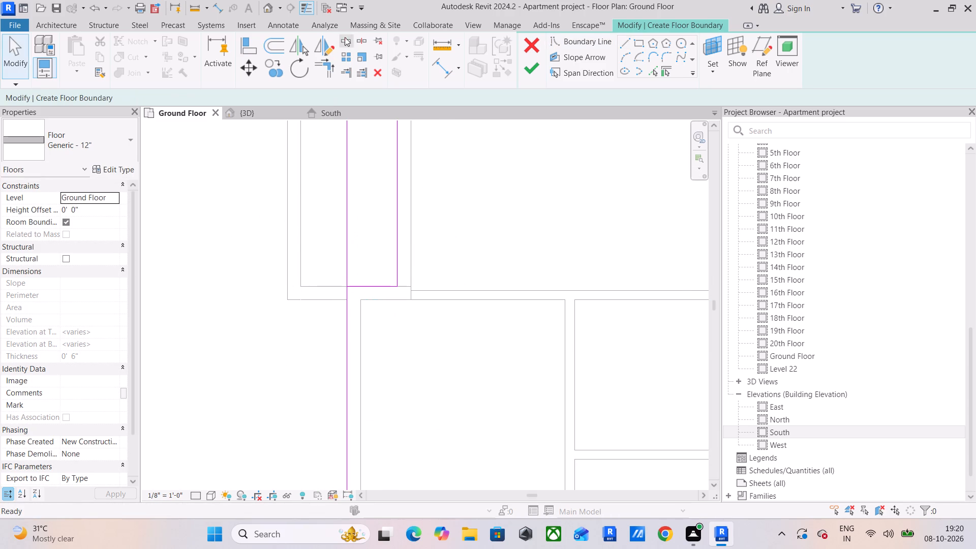
pyautogui.click(347, 41)
pyautogui.click(344, 169)
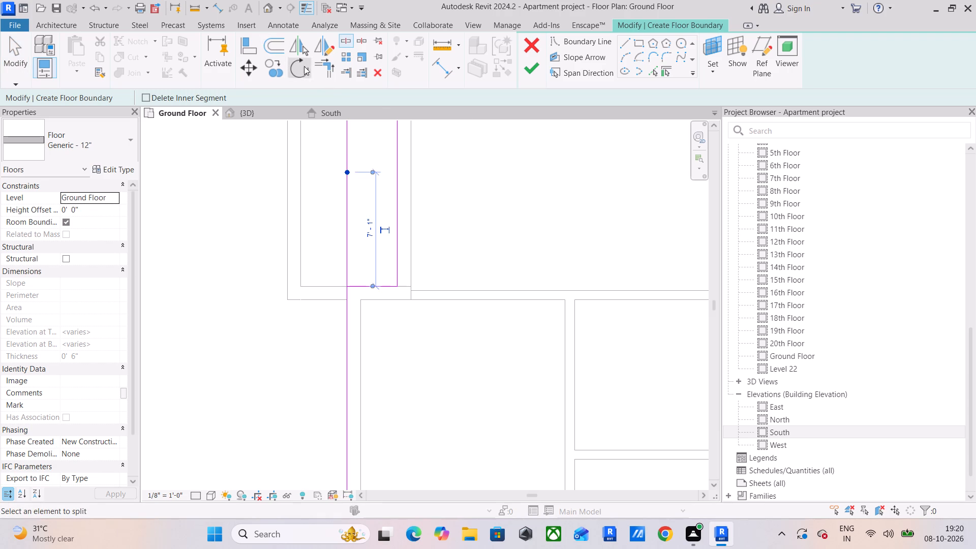
pyautogui.click(321, 66)
pyautogui.moveTo(343, 304); pyautogui.dragTo(348, 302)
pyautogui.click(364, 283)
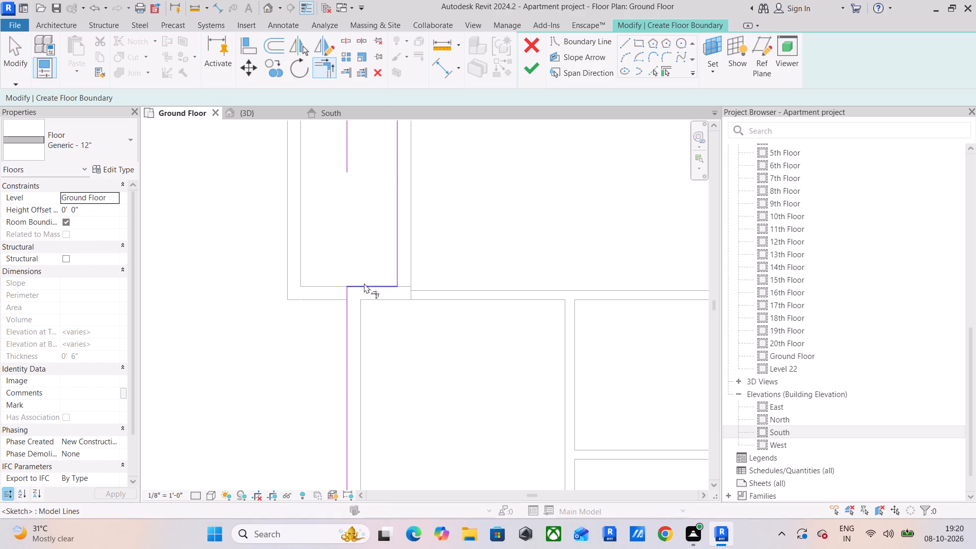
pyautogui.moveTo(369, 293); pyautogui.dragTo(363, 401, button='middle')
pyautogui.click(337, 181)
pyautogui.click(357, 212)
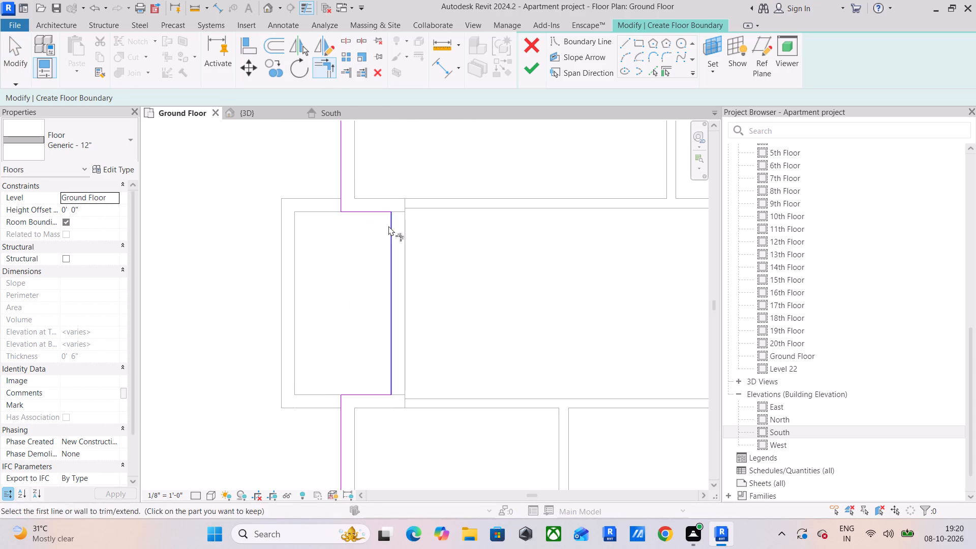
pyautogui.press('Escape')
pyautogui.scroll(-5, 390, 226)
pyautogui.press('Escape')
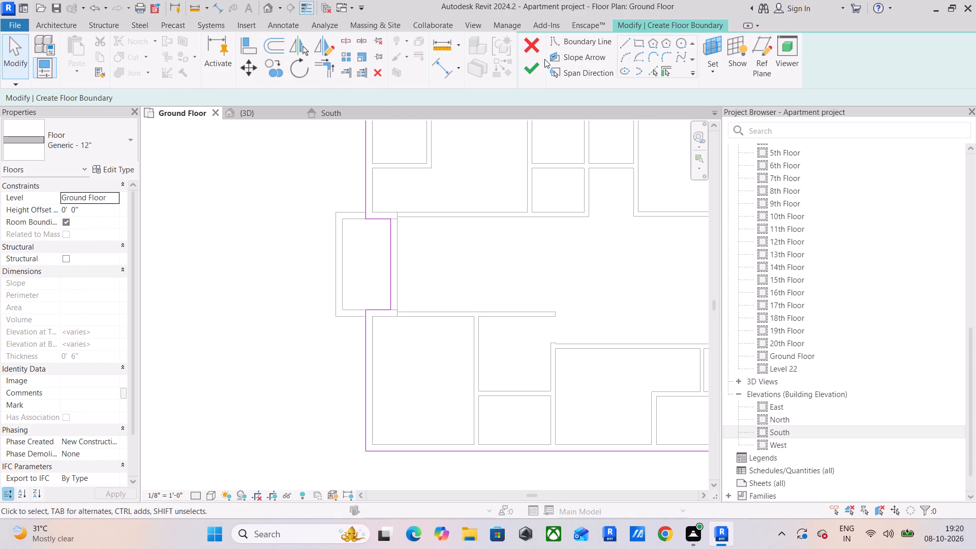
pyautogui.click(539, 66)
# Change the southwest apartment's new floor slab to the 18" floor type.
pyautogui.click(91, 142)
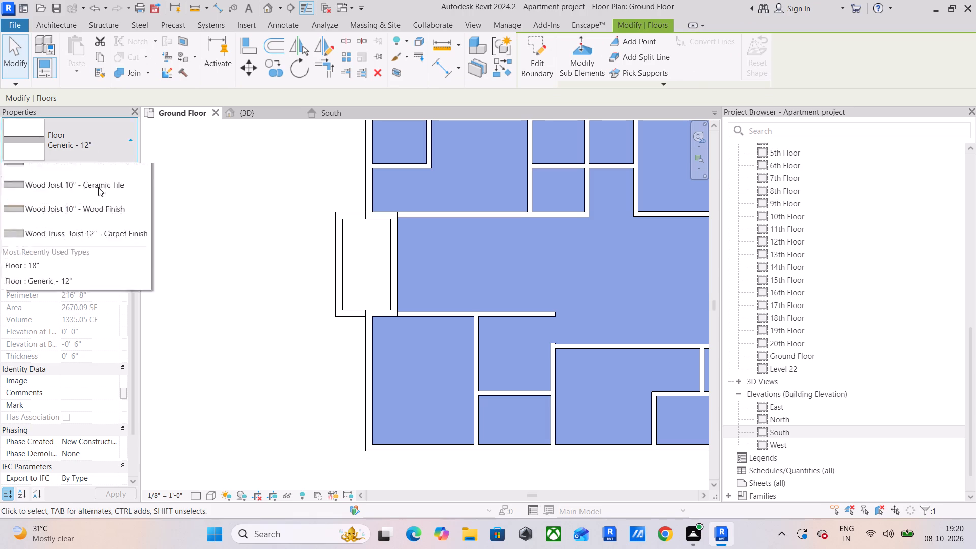
pyautogui.scroll(2, 90, 240)
pyautogui.click(90, 240)
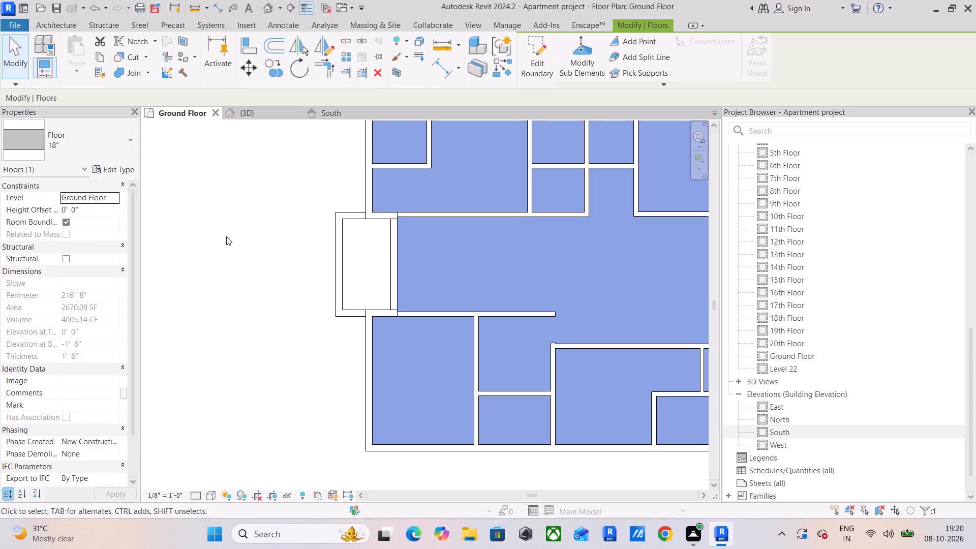
pyautogui.click(226, 236)
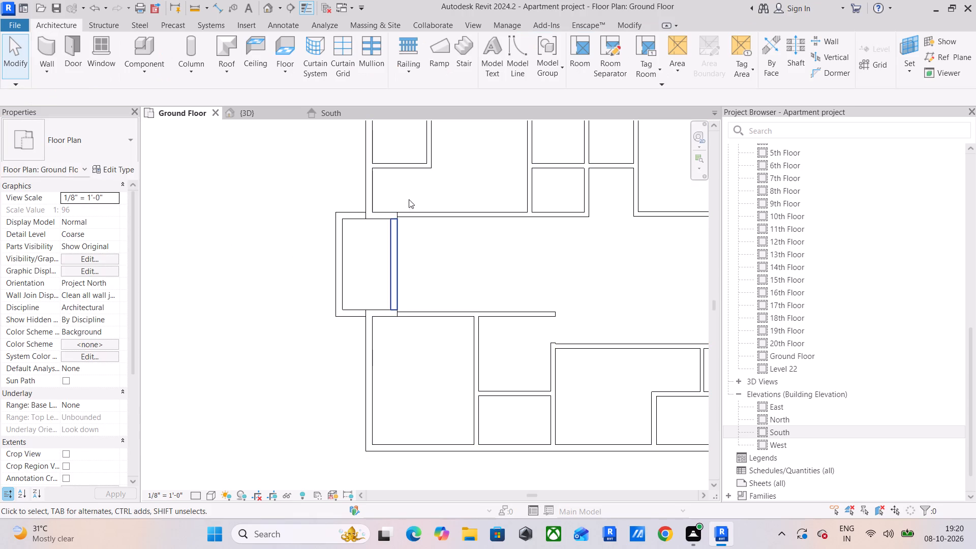
# Start a ground floor slab and sketch its closed boundary around the southwest apartment's west bay, following the outer faces and the 11'-4" long recess.
pyautogui.click(290, 49)
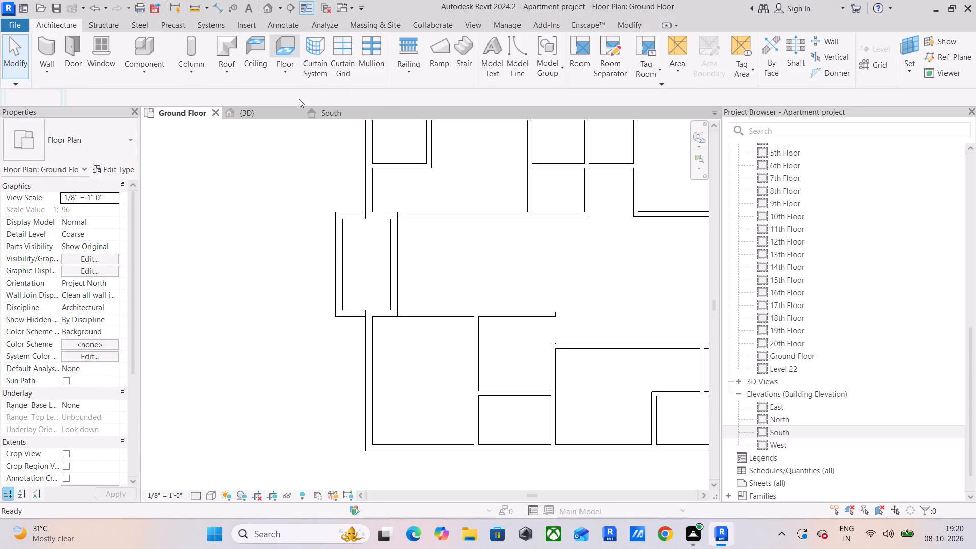
pyautogui.scroll(5, 357, 237)
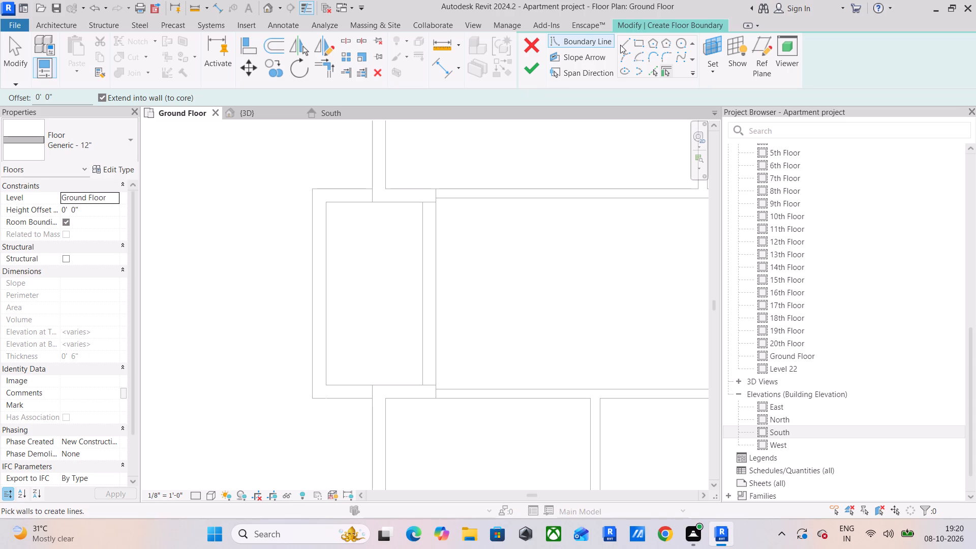
pyautogui.click(620, 45)
pyautogui.scroll(4, 360, 207)
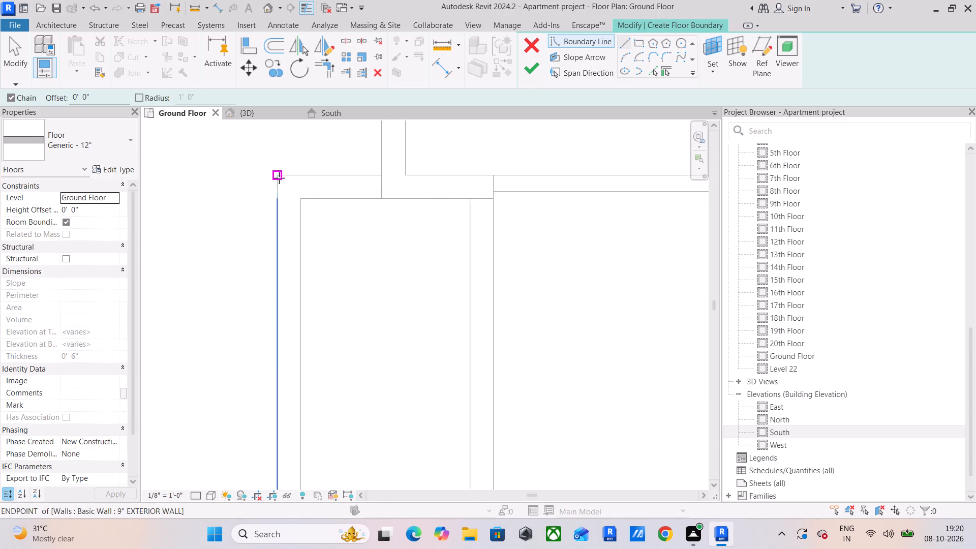
pyautogui.click(279, 178)
pyautogui.click(383, 178)
pyautogui.click(384, 199)
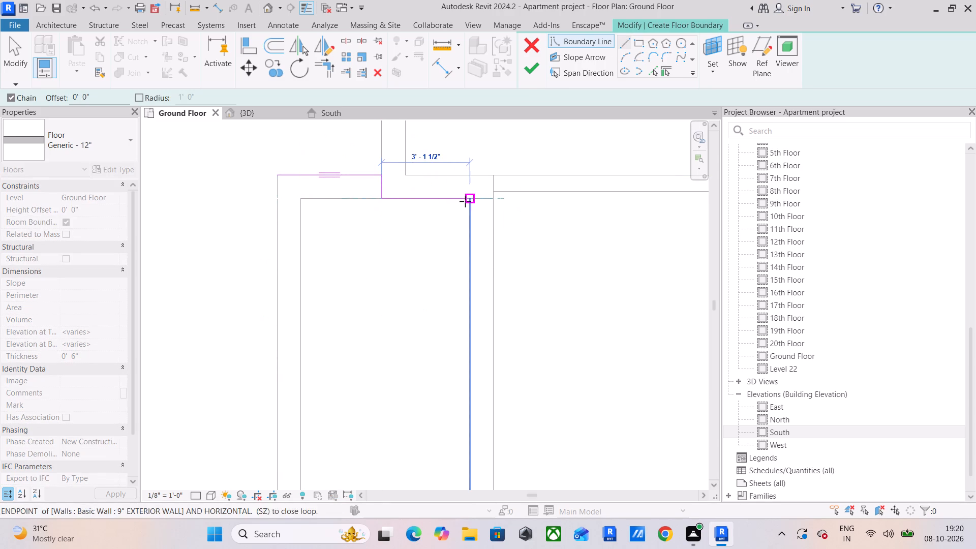
pyautogui.click(468, 201)
pyautogui.scroll(-4, 471, 315)
pyautogui.moveTo(471, 311); pyautogui.dragTo(459, 219, button='middle')
pyautogui.click(458, 343)
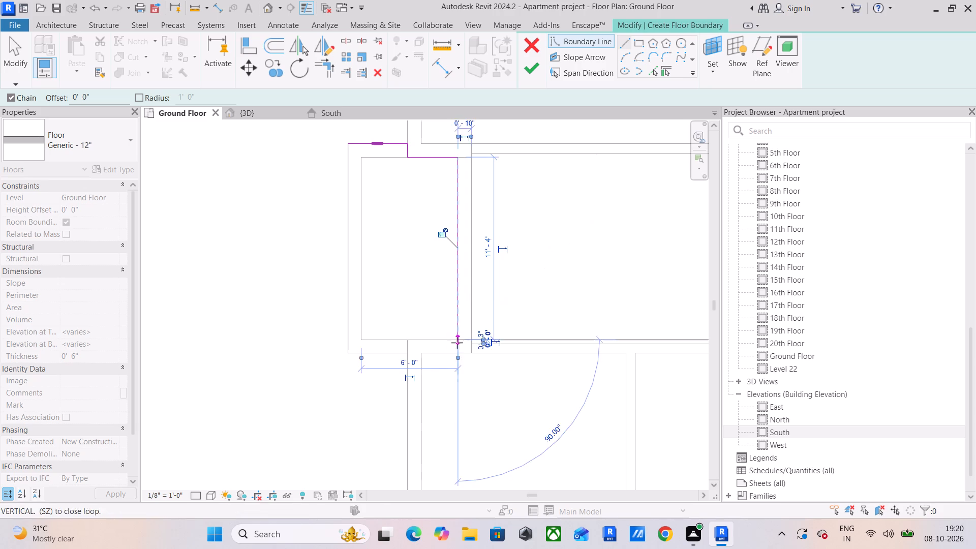
pyautogui.click(409, 341)
pyautogui.click(405, 352)
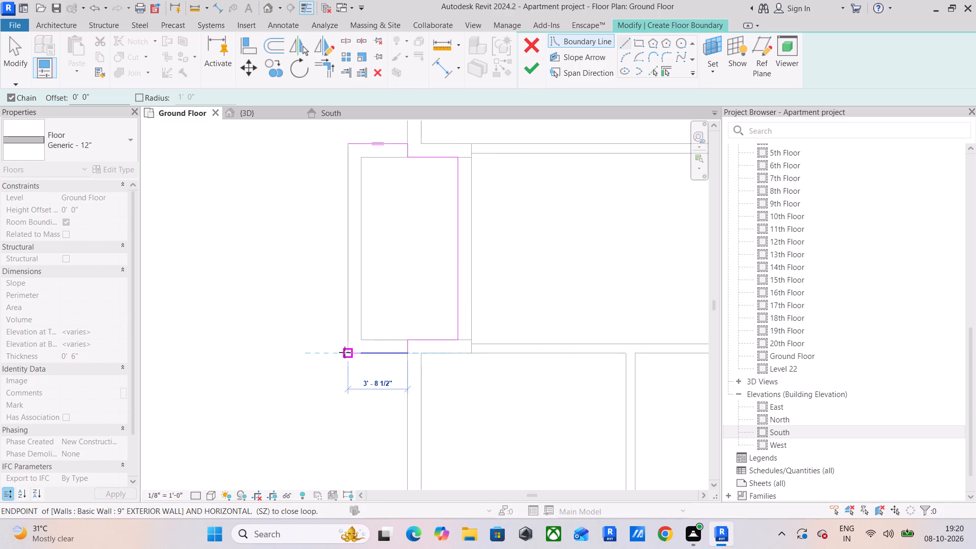
pyautogui.click(345, 352)
pyautogui.click(347, 142)
pyautogui.press('Escape')
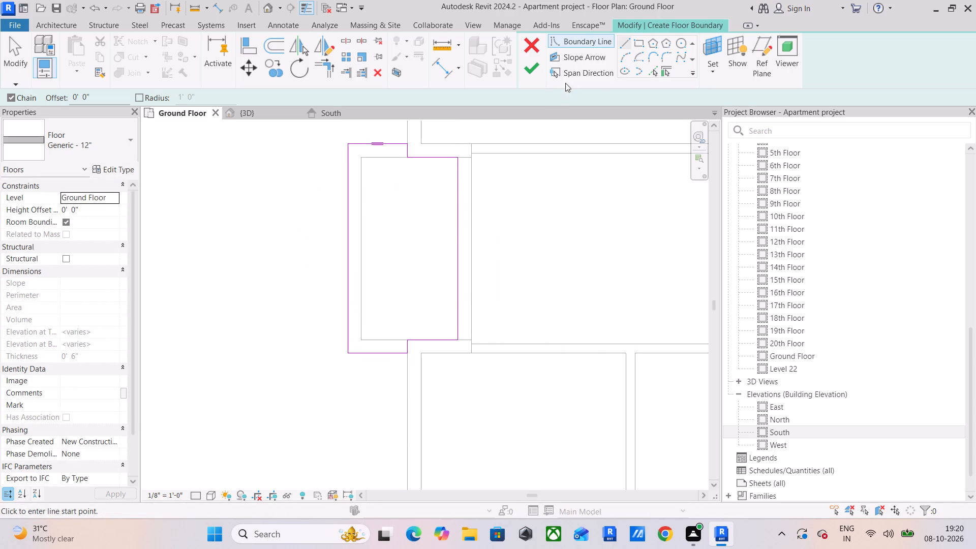
# Set the west bay's slab to the 18" floor type and finish the floor.
pyautogui.click(86, 143)
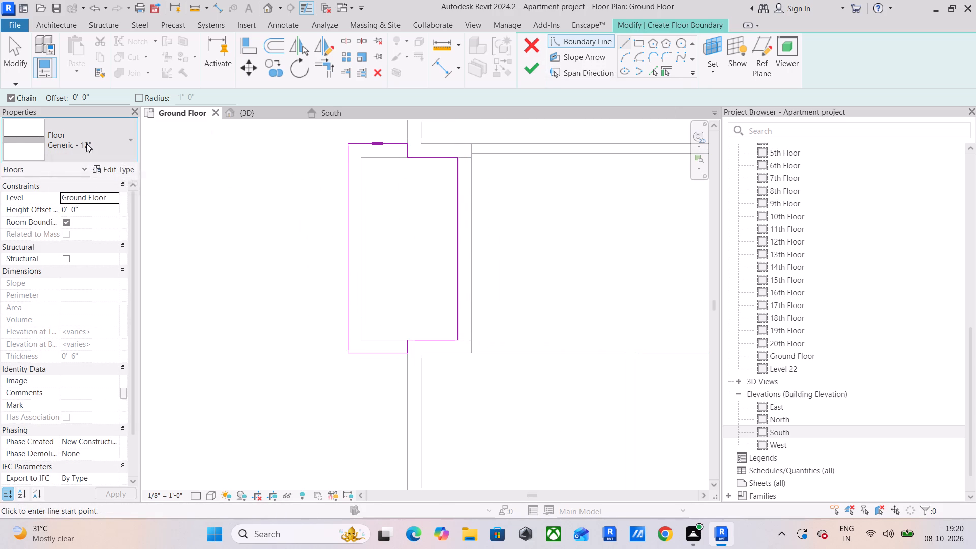
pyautogui.scroll(3, 77, 271)
pyautogui.click(72, 241)
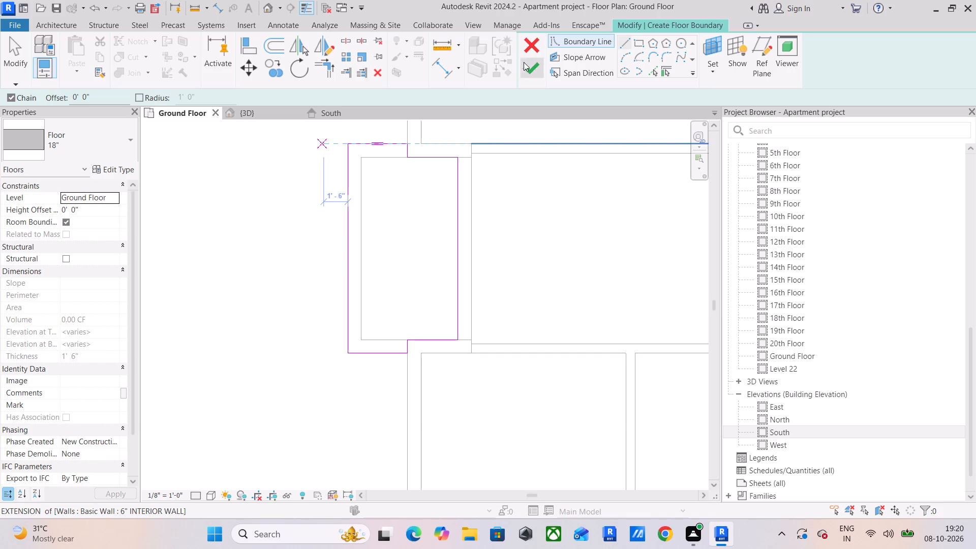
pyautogui.click(528, 62)
pyautogui.click(226, 228)
# Start another ground floor slab at the central stair core and corridor between the two southern apartments.
pyautogui.scroll(-11, 226, 228)
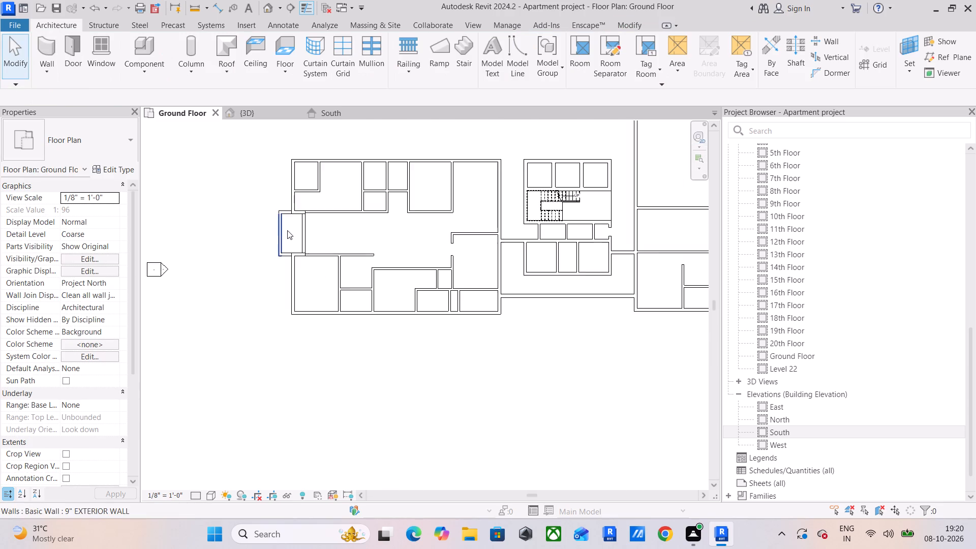
pyautogui.moveTo(287, 233); pyautogui.dragTo(168, 319, button='middle')
pyautogui.moveTo(440, 289); pyautogui.dragTo(412, 269, button='middle')
pyautogui.scroll(1, 440, 289)
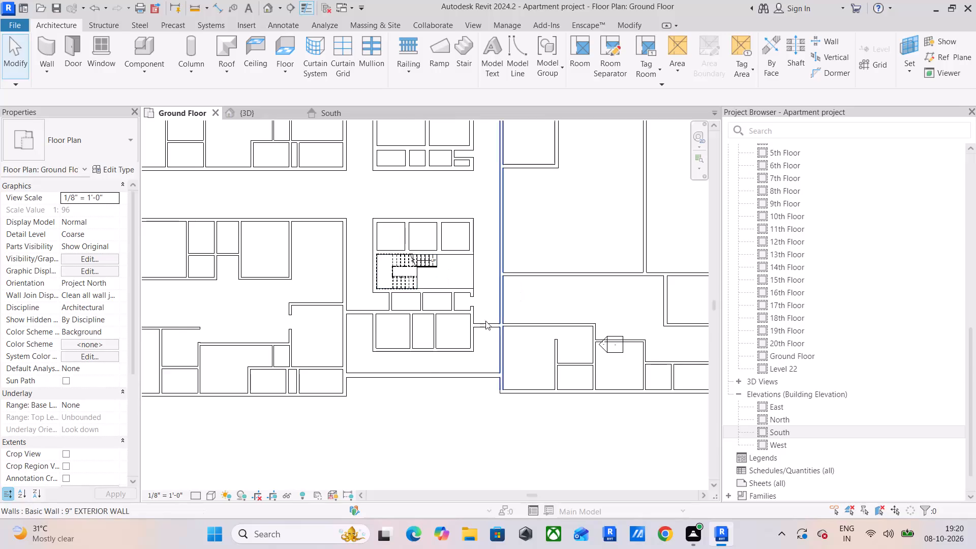
pyautogui.scroll(1, 372, 276)
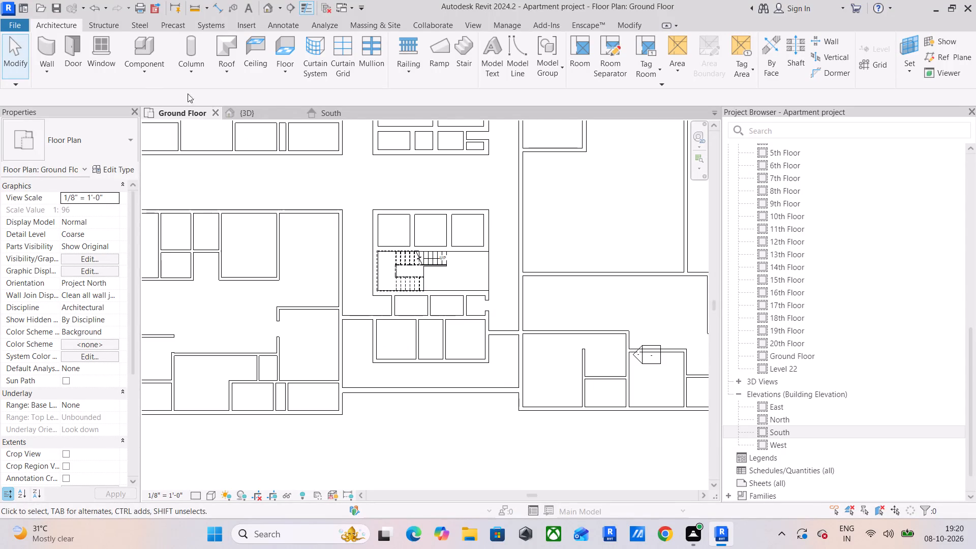
pyautogui.click(297, 54)
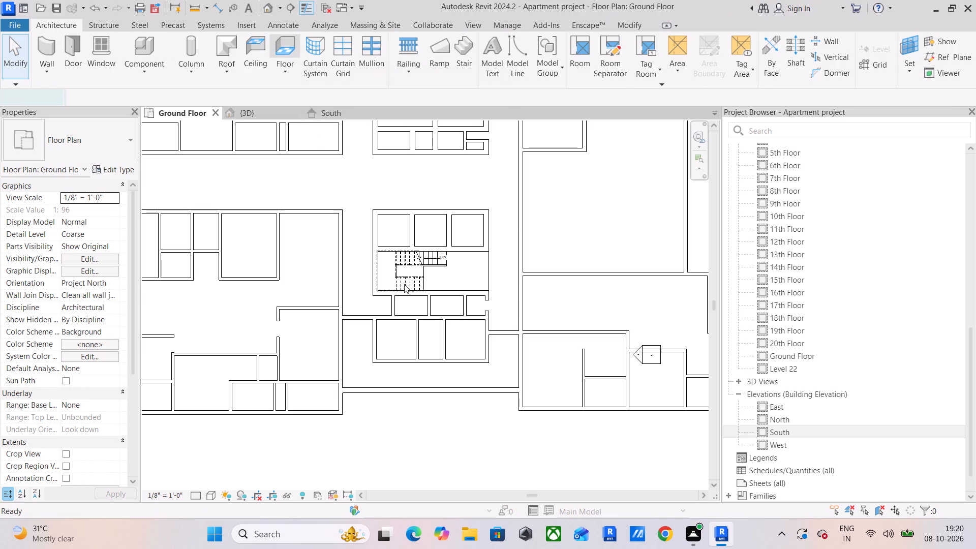